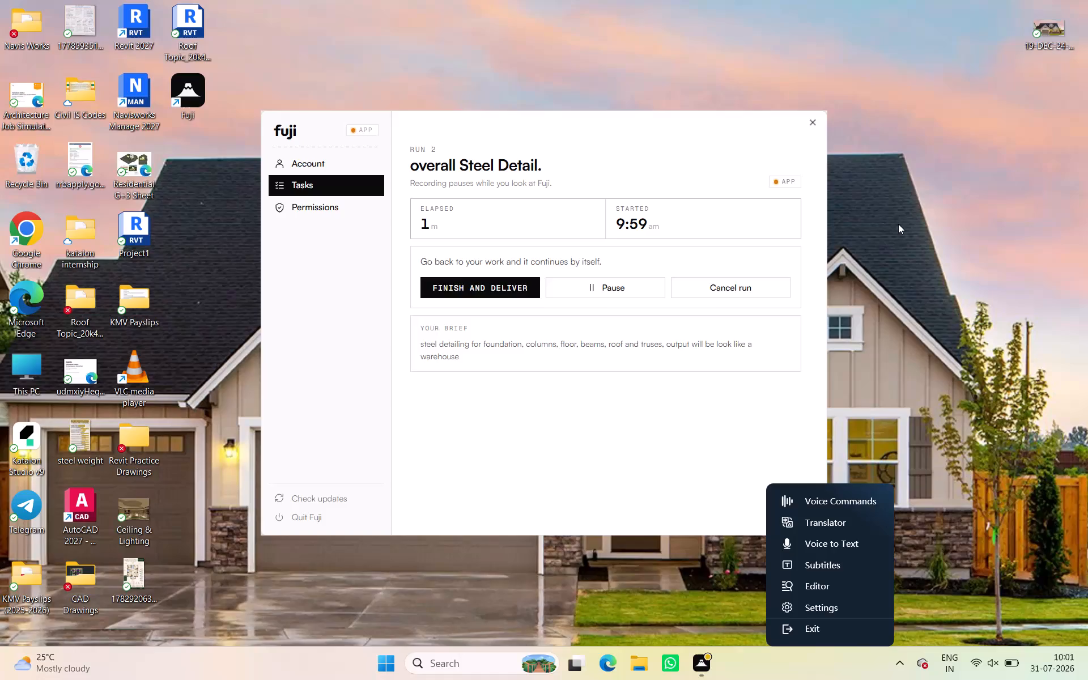
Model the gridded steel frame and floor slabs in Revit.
Launch Revit 2027 from the desktop.
{"action": "double_click", "coordinate": [898, 224]}
{"action": "left_click", "coordinate": [559, 62]}
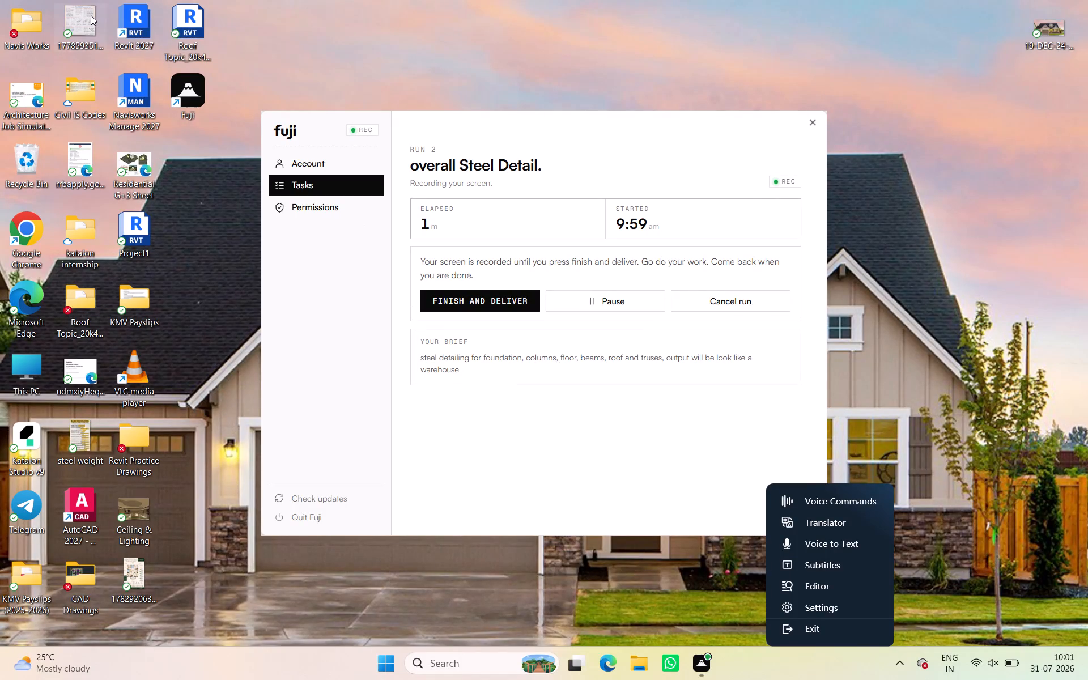
{"action": "double_click", "coordinate": [127, 16]}
Open File Explorer.
{"action": "left_click", "coordinate": [626, 669]}
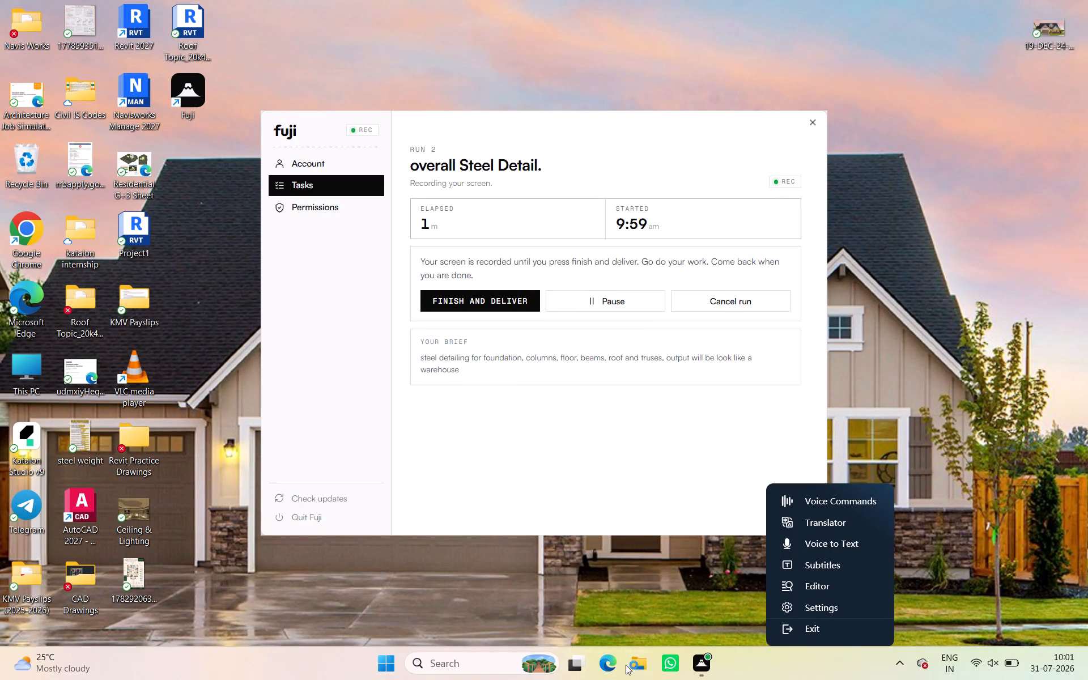
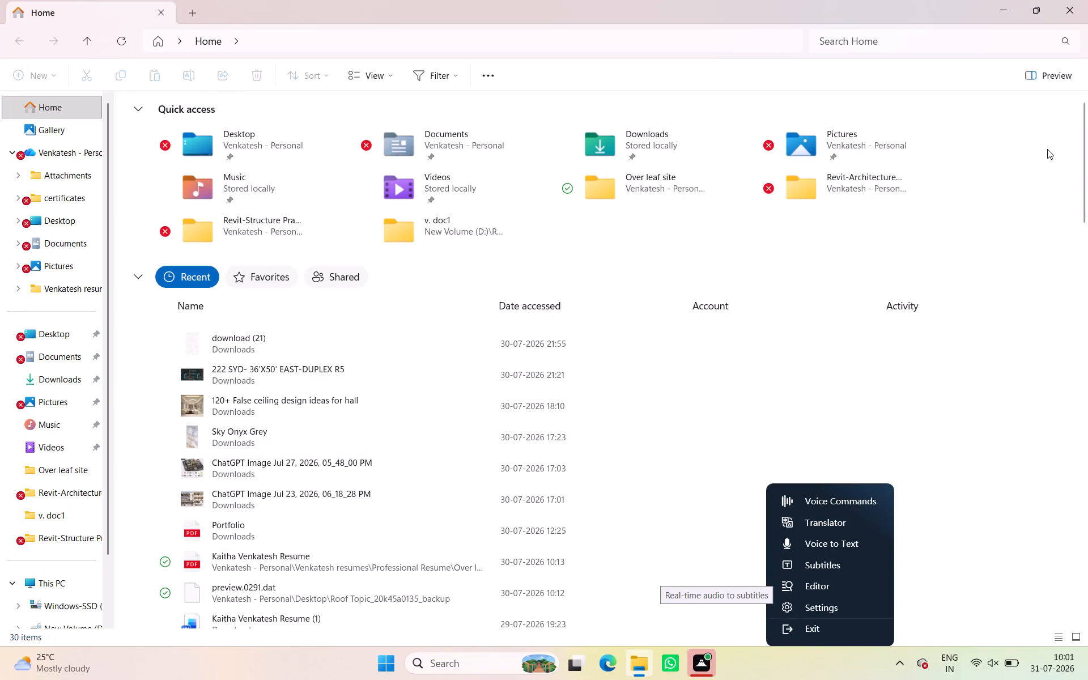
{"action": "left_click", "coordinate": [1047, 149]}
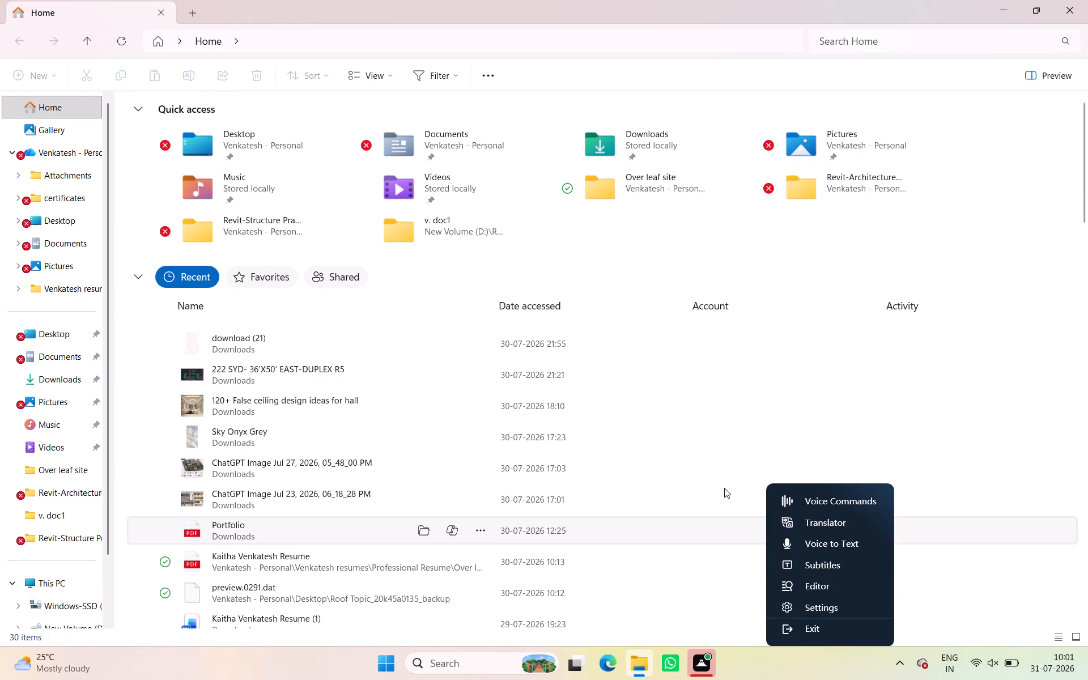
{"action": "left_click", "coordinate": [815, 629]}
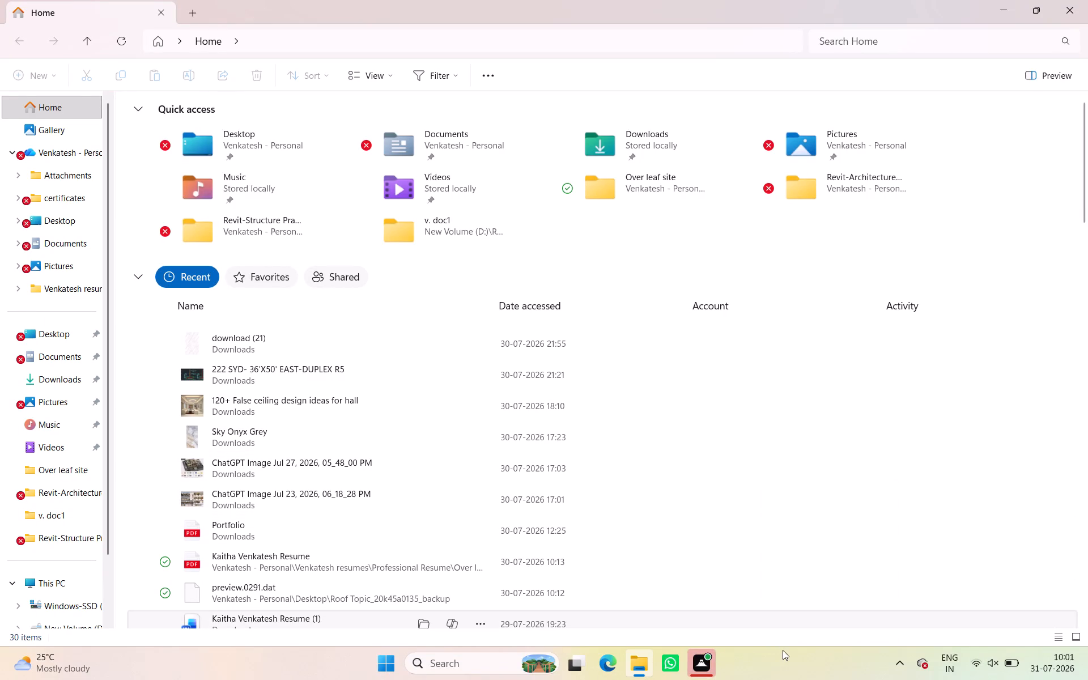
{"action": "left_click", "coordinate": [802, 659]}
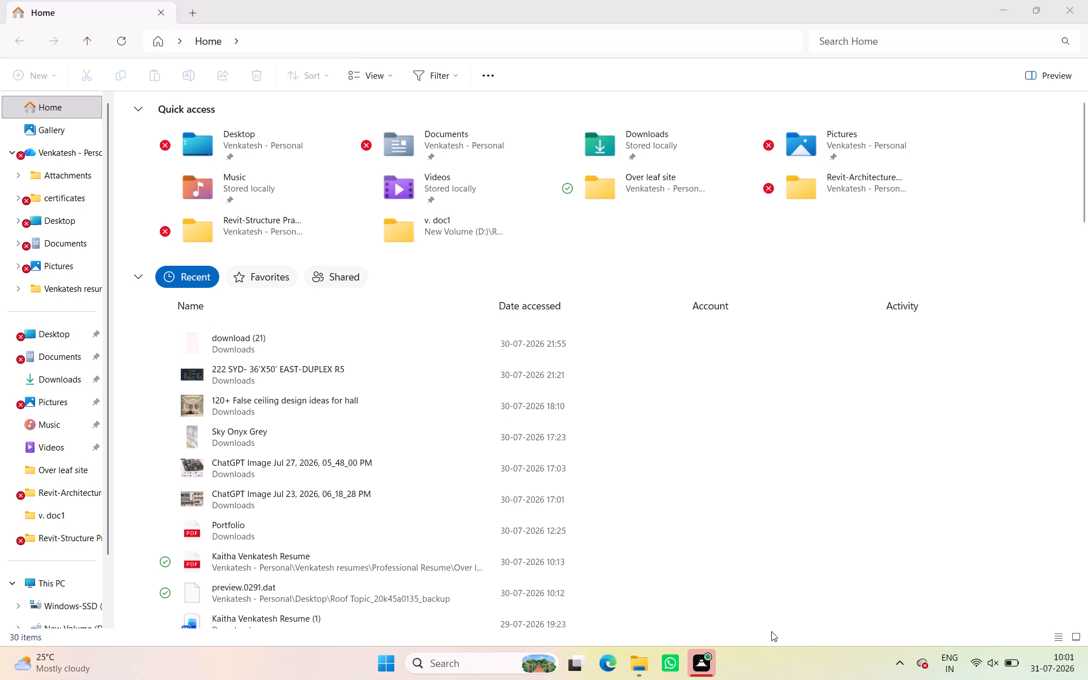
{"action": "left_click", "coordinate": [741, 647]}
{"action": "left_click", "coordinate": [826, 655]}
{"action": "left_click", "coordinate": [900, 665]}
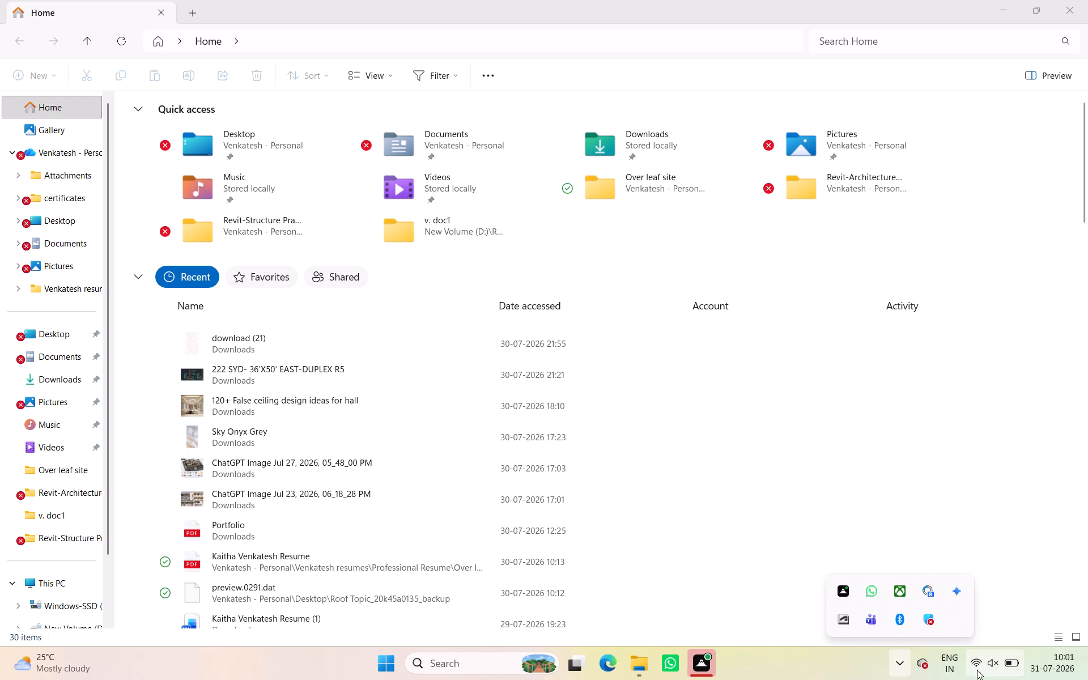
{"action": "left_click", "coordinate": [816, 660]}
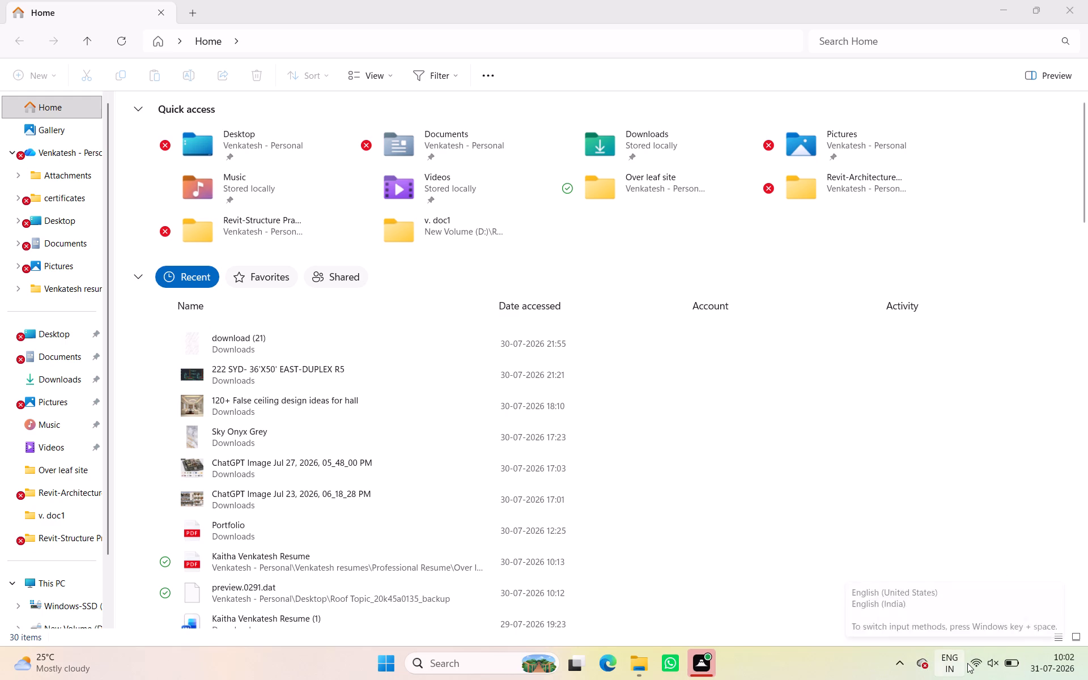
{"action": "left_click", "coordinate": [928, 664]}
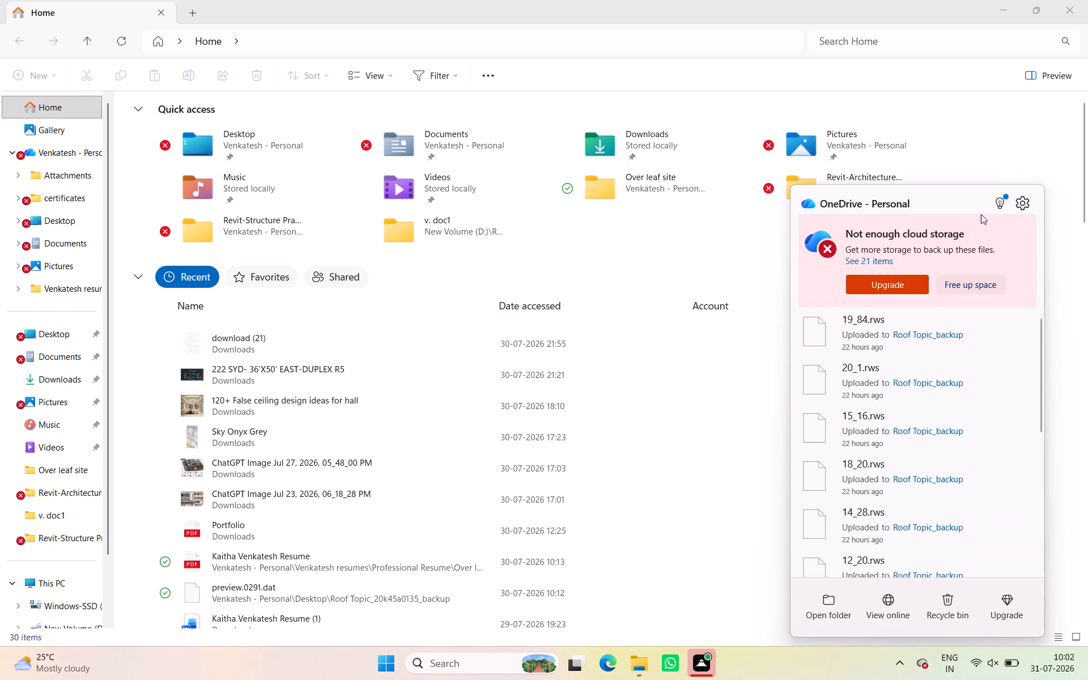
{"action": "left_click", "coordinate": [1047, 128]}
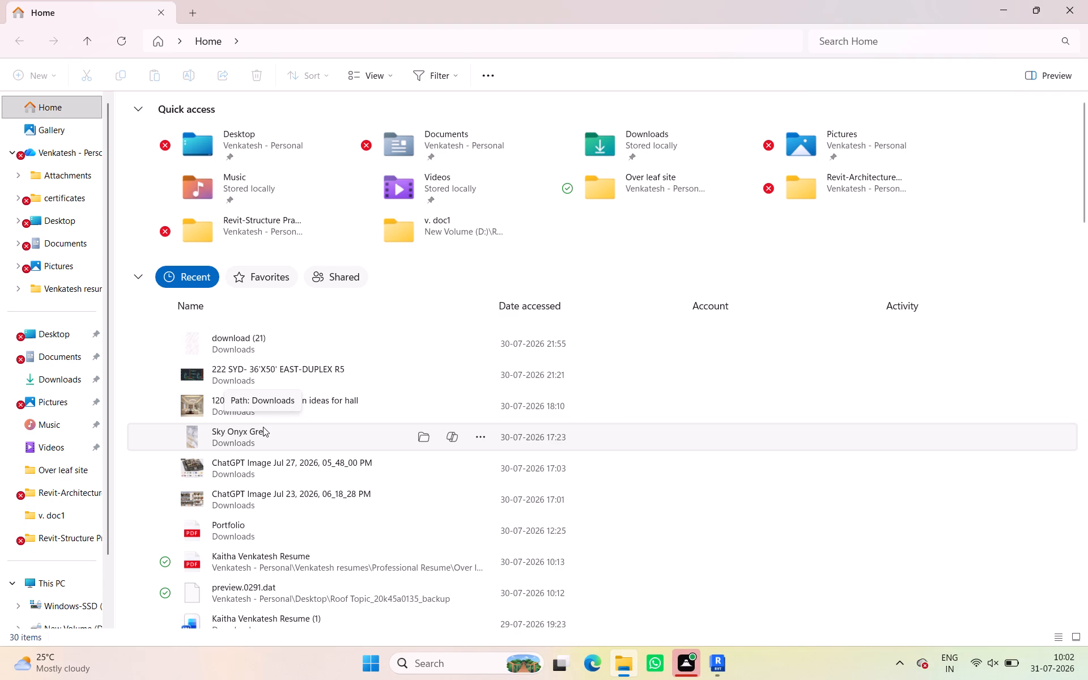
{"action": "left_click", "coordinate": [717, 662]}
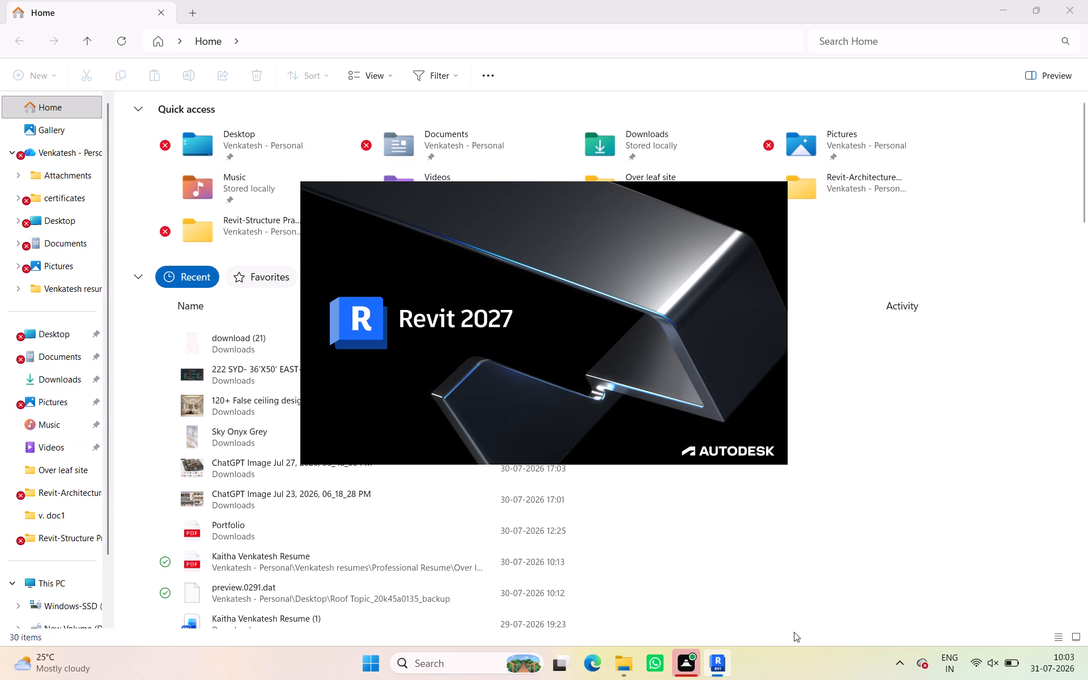
Check the OneDrive sync status and look through its list of recently uploaded files.
{"action": "left_click", "coordinate": [925, 666]}
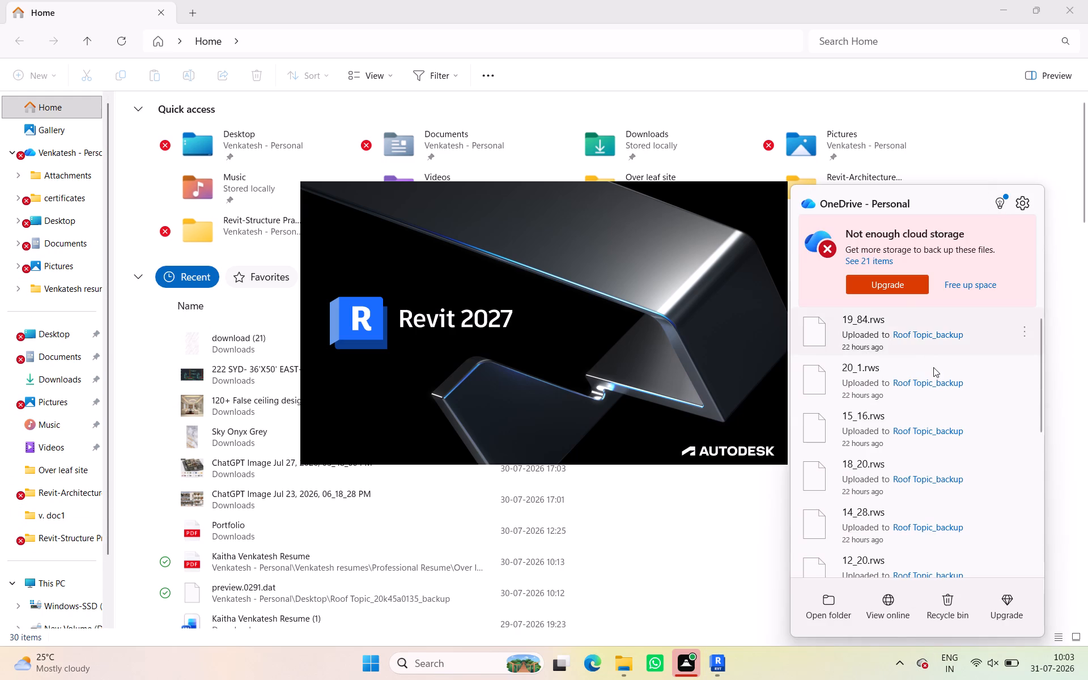
{"action": "scroll", "coordinate": [933, 369], "scroll_direction": "down", "scroll_amount": 19}
{"action": "scroll", "coordinate": [924, 364], "scroll_direction": "down", "scroll_amount": 9}
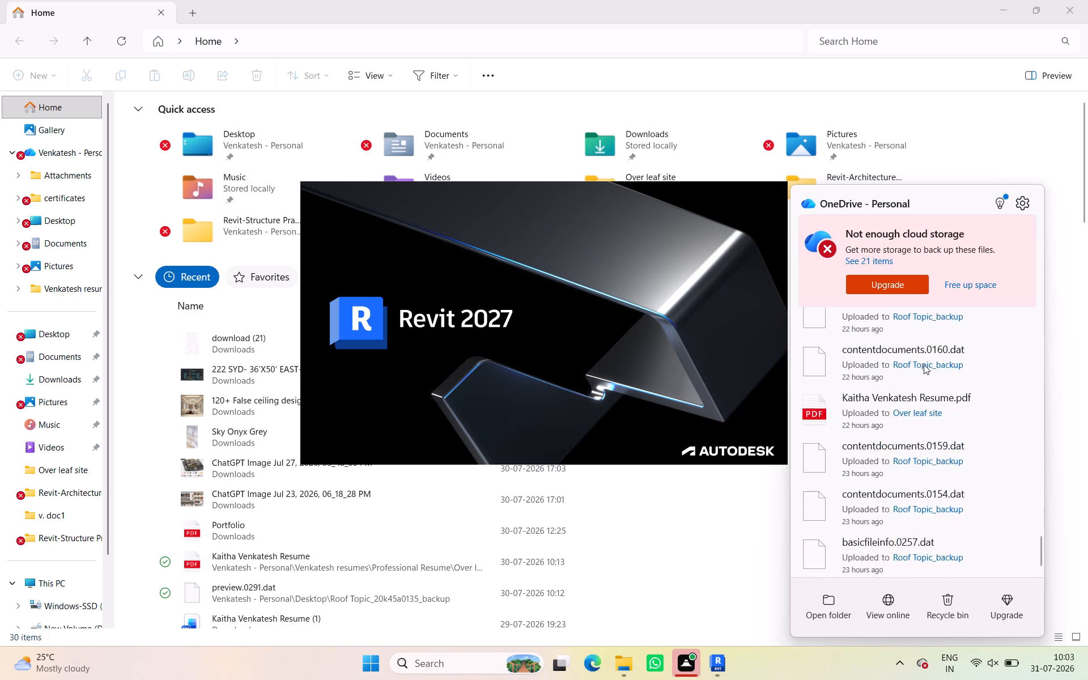
{"action": "scroll", "coordinate": [924, 364], "scroll_direction": "down", "scroll_amount": 4}
{"action": "scroll", "coordinate": [921, 364], "scroll_direction": "up", "scroll_amount": 3}
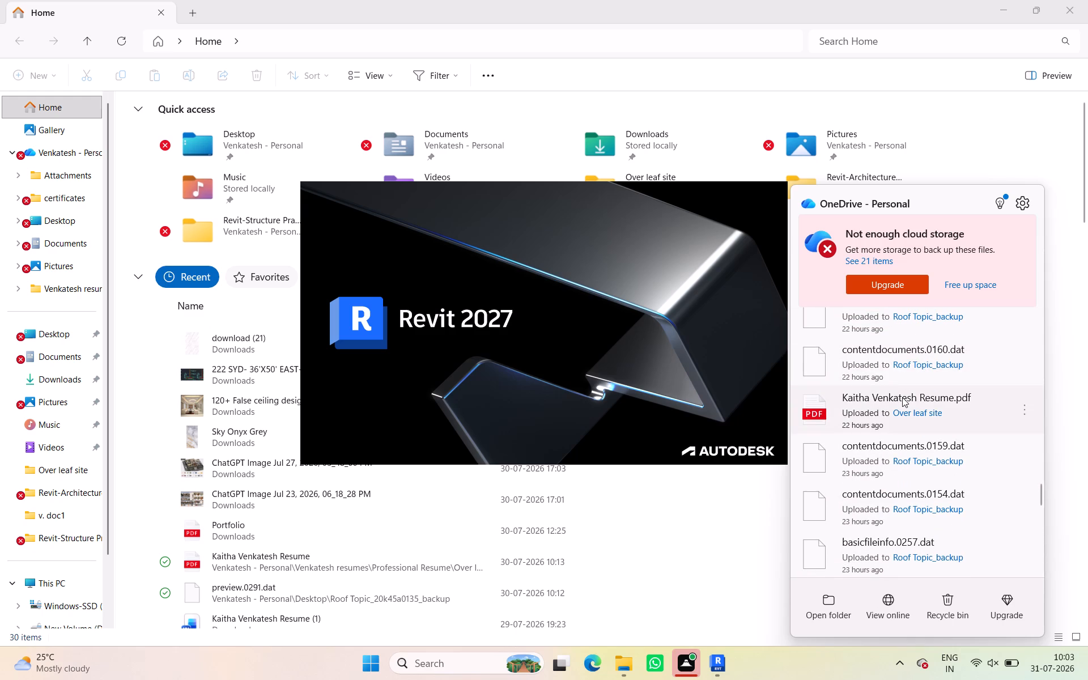
{"action": "scroll", "coordinate": [902, 398], "scroll_direction": "up", "scroll_amount": 19}
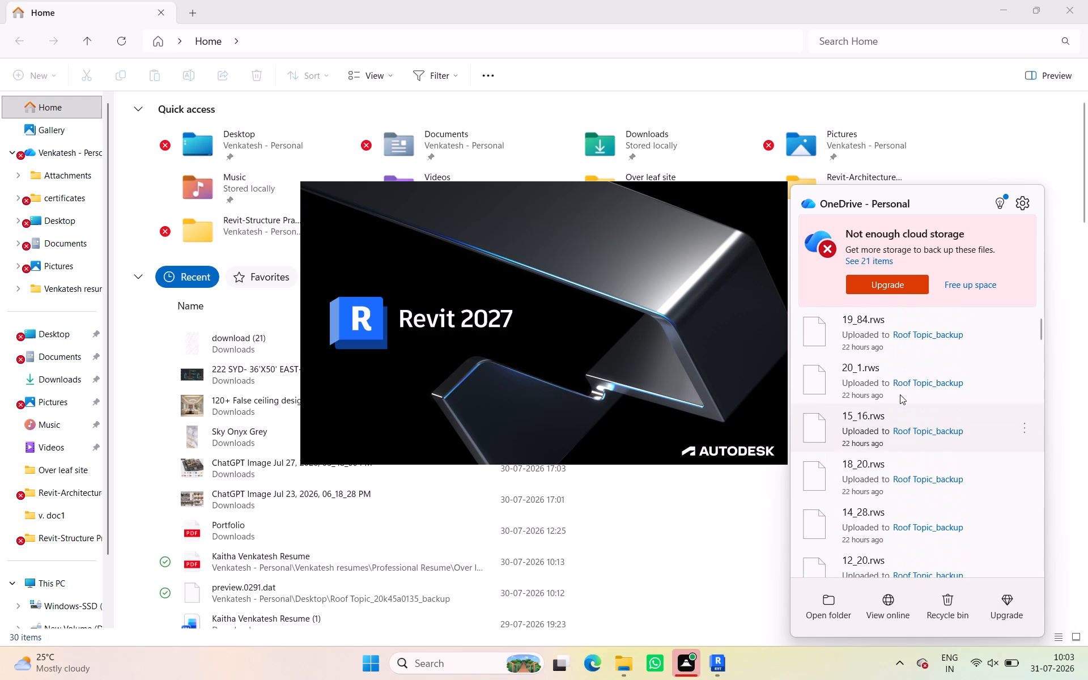
{"action": "scroll", "coordinate": [900, 394], "scroll_direction": "up", "scroll_amount": 10}
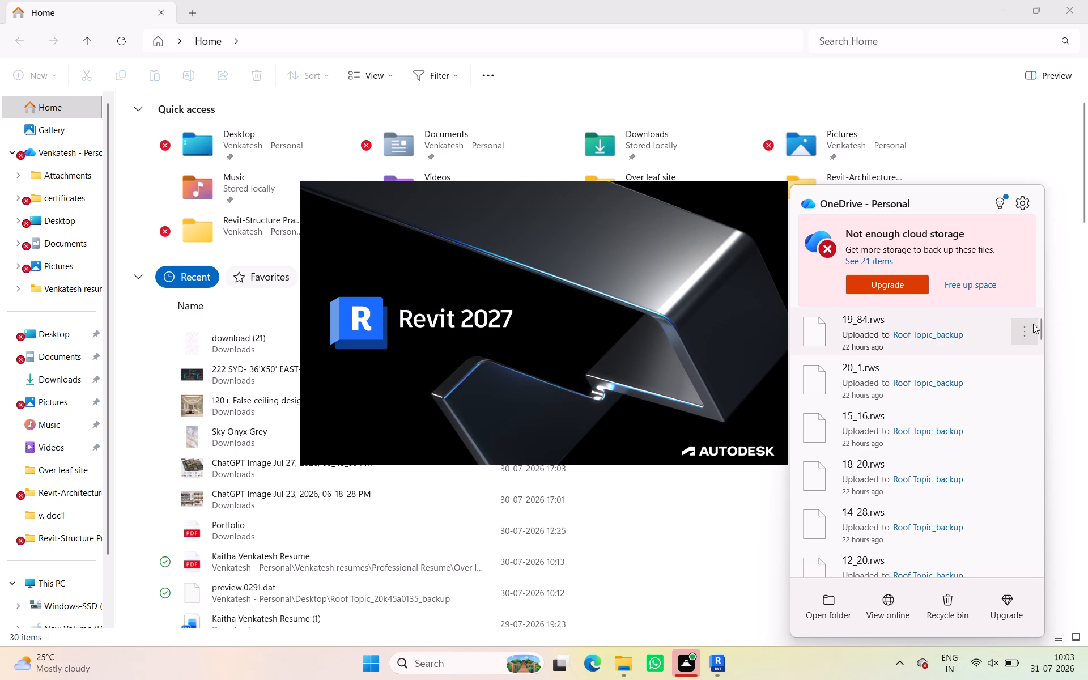
{"action": "left_click", "coordinate": [1020, 332]}
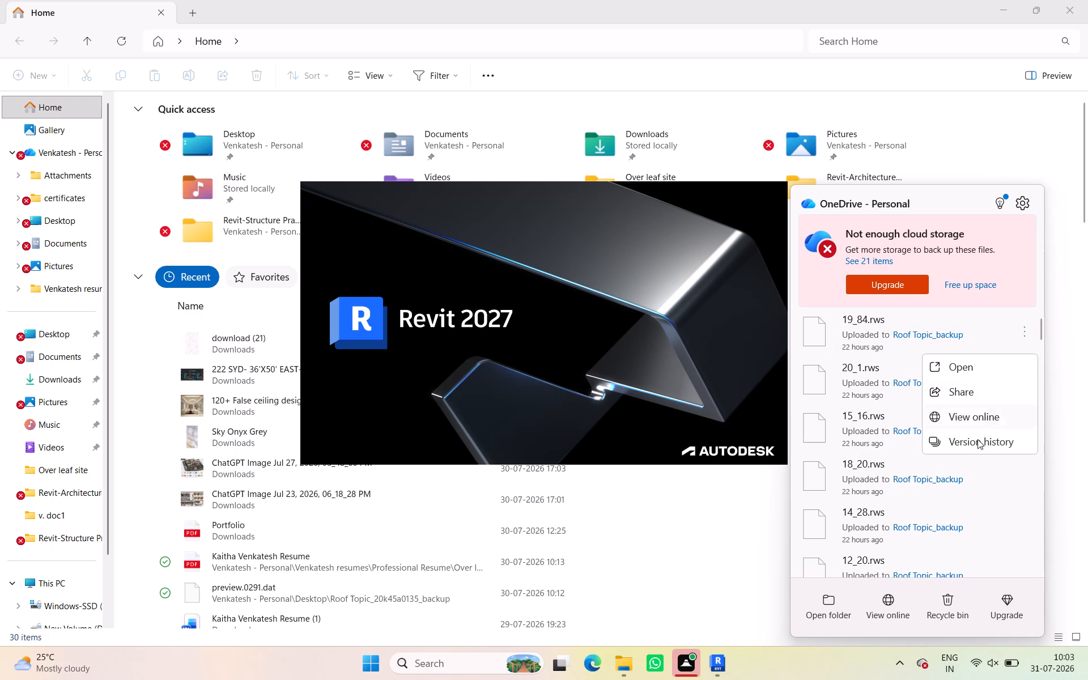
{"action": "left_click", "coordinate": [991, 486]}
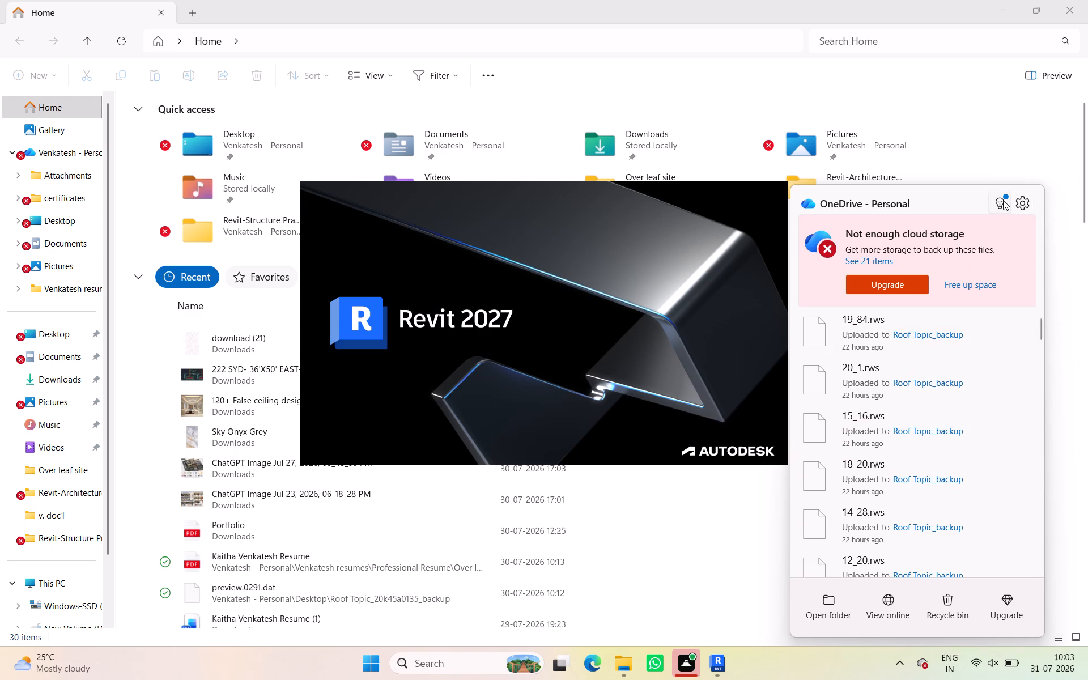
Go to OneDrive's free-up-space page in the browser, show the largest OneDrive files and dismiss the introductory pop-ups.
{"action": "left_click", "coordinate": [963, 280]}
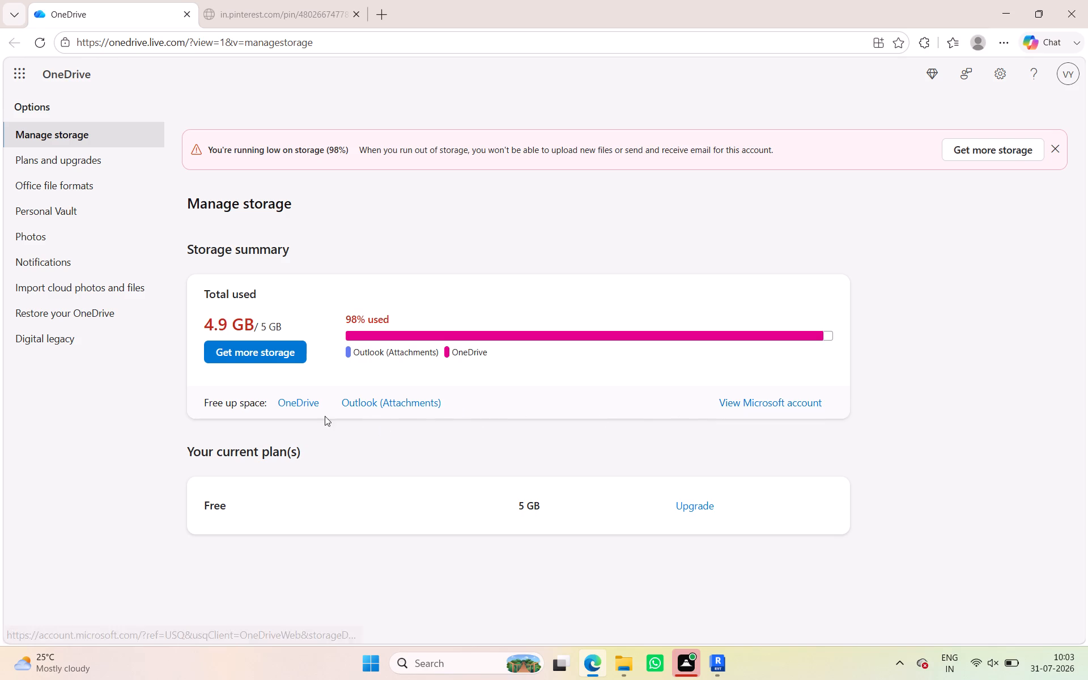
{"action": "left_click", "coordinate": [297, 405]}
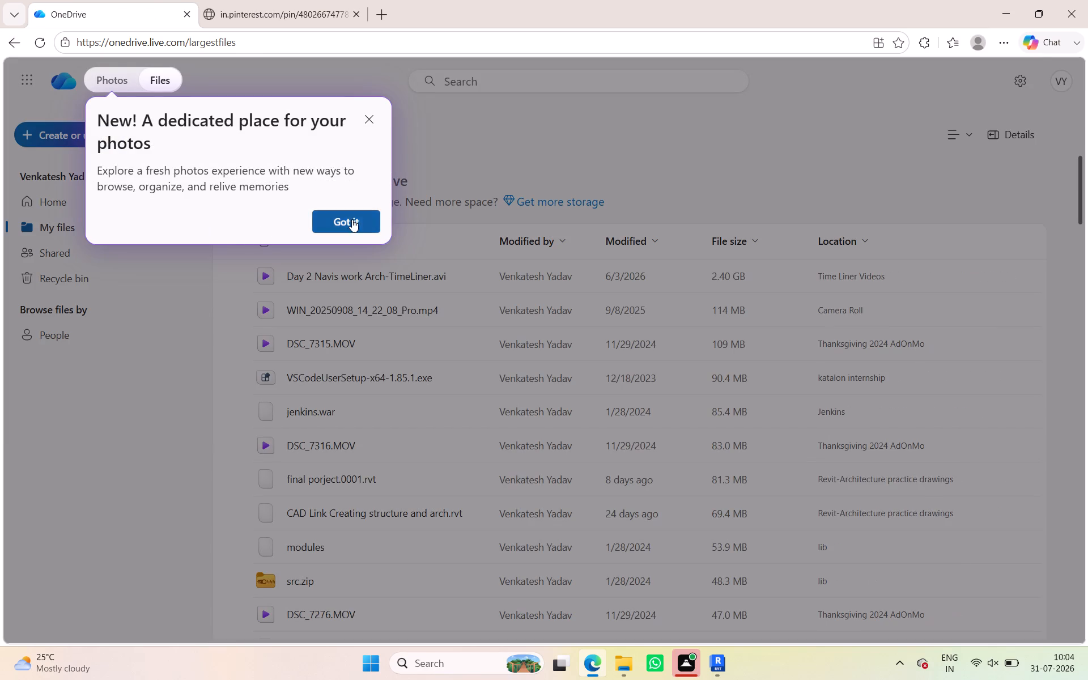
{"action": "left_click", "coordinate": [353, 220]}
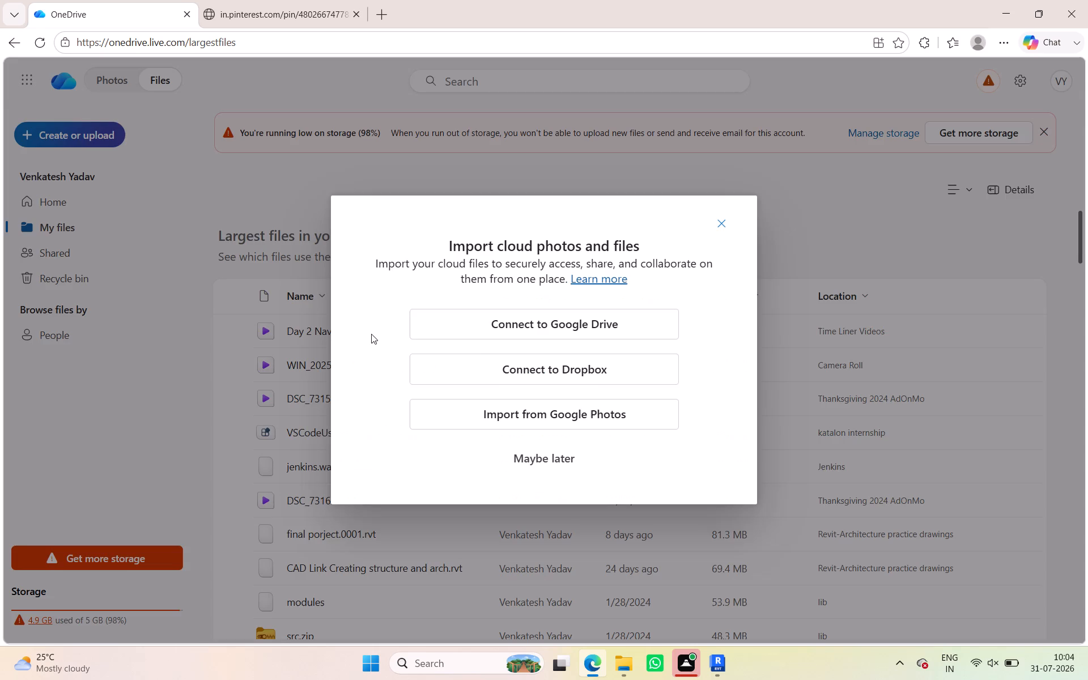
{"action": "left_click", "coordinate": [725, 176]}
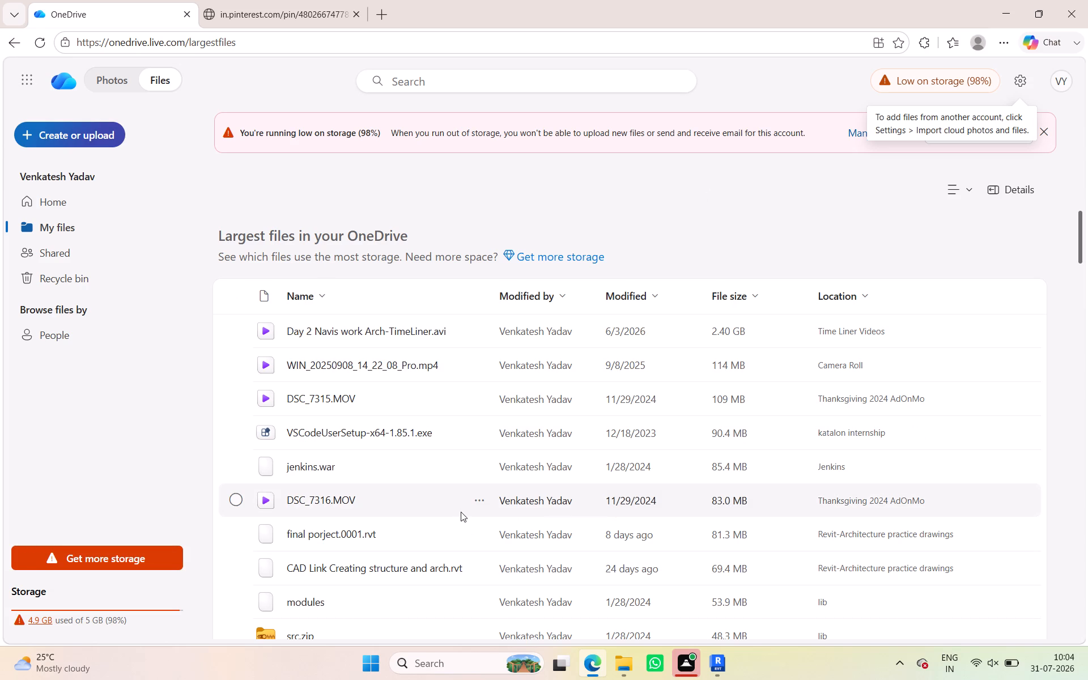
Open the video DSC_7316.MOV from the largest-files list and close its browser tab.
{"action": "left_click", "coordinate": [490, 498]}
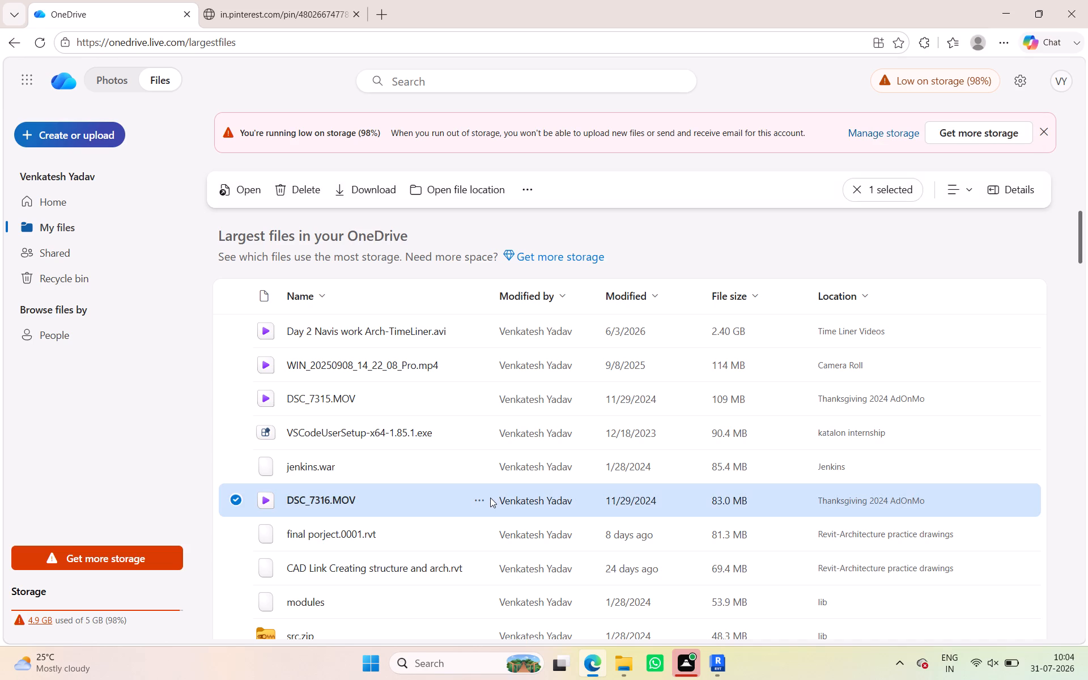
{"action": "left_click", "coordinate": [477, 499]}
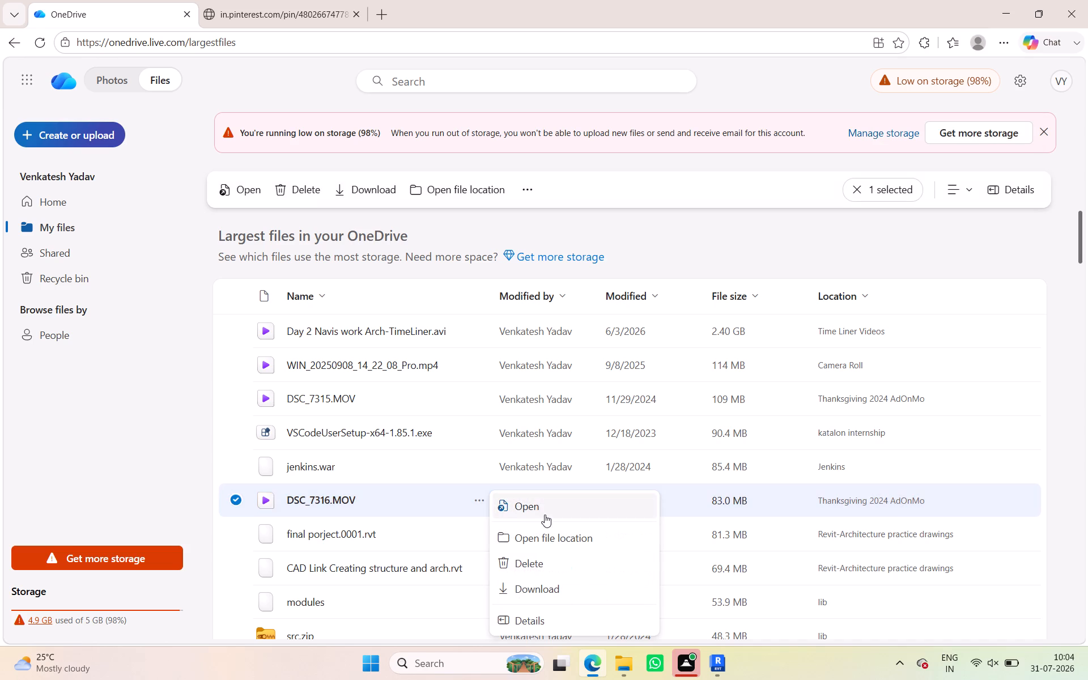
{"action": "left_click", "coordinate": [545, 515]}
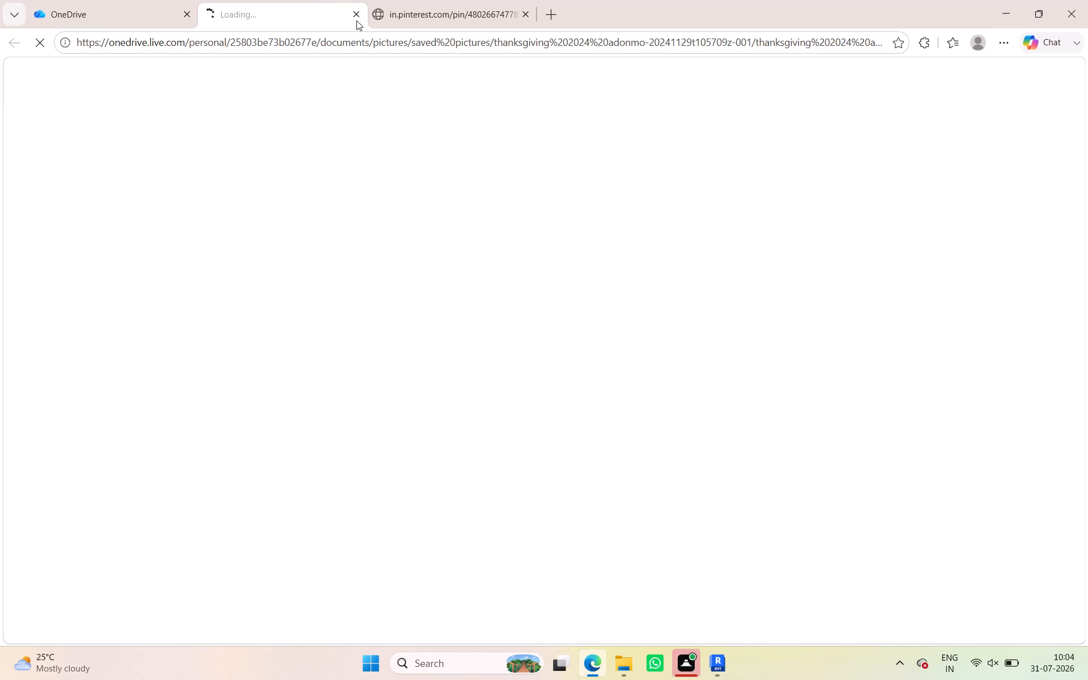
{"action": "left_click", "coordinate": [354, 7]}
{"action": "left_click", "coordinate": [351, 12]}
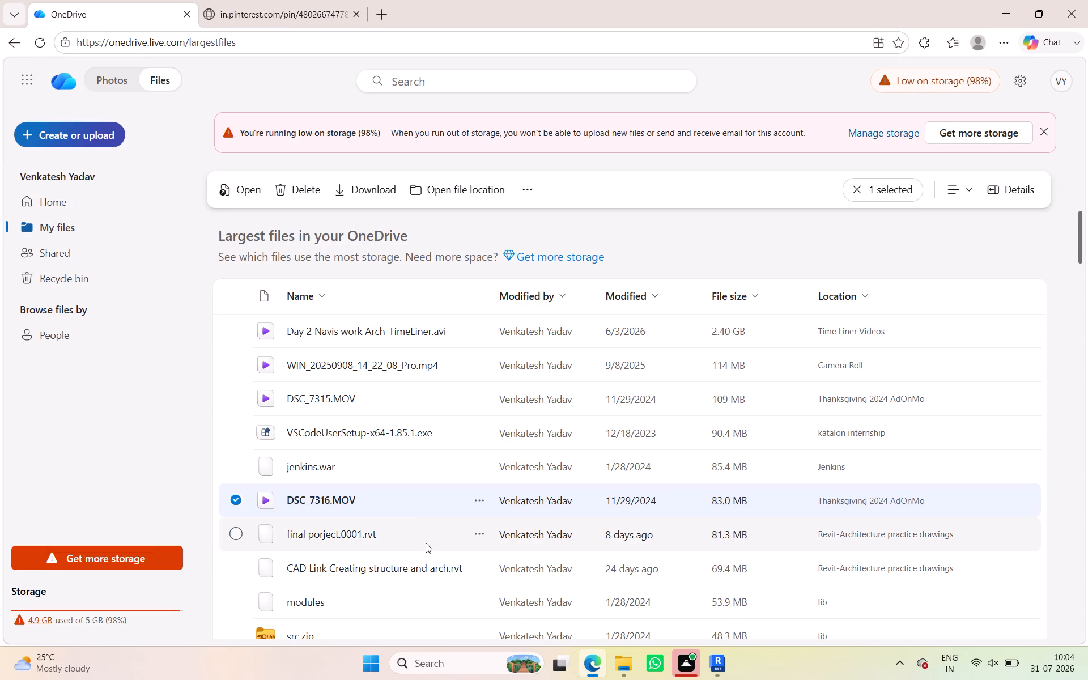
Examine the list of largest OneDrive files to see which ones take up the storage.
{"action": "left_click", "coordinate": [141, 445]}
{"action": "left_click", "coordinate": [236, 535]}
{"action": "left_click", "coordinate": [231, 495]}
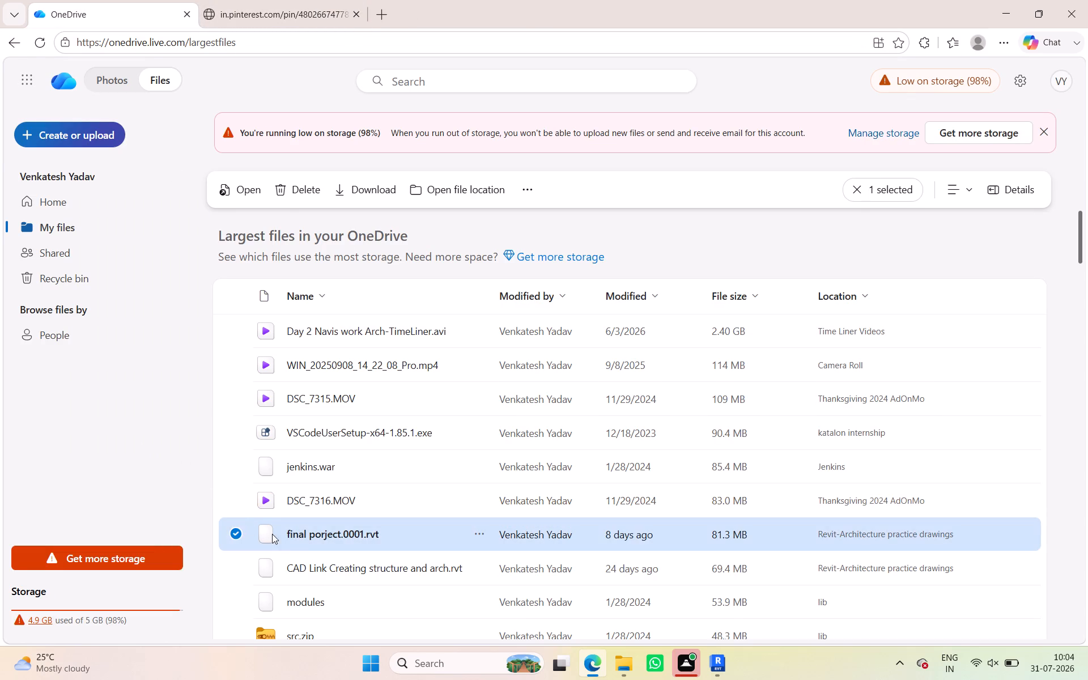
{"action": "scroll", "coordinate": [440, 542], "scroll_direction": "down", "scroll_amount": 1}
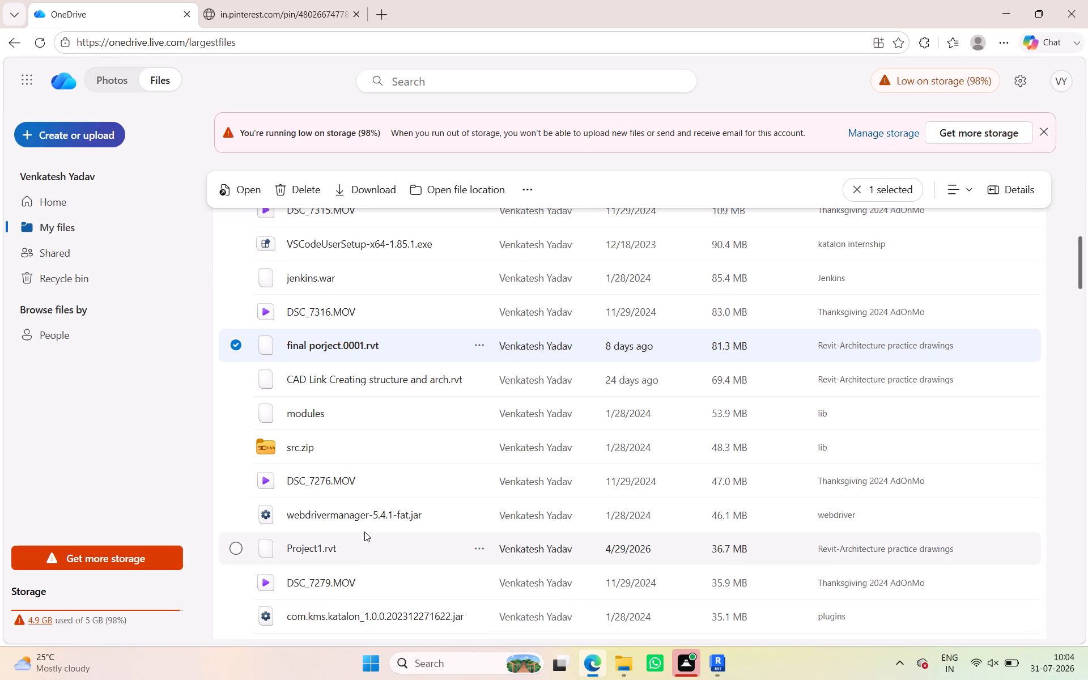
{"action": "scroll", "coordinate": [356, 569], "scroll_direction": "down", "scroll_amount": 3}
{"action": "scroll", "coordinate": [356, 569], "scroll_direction": "up", "scroll_amount": 2}
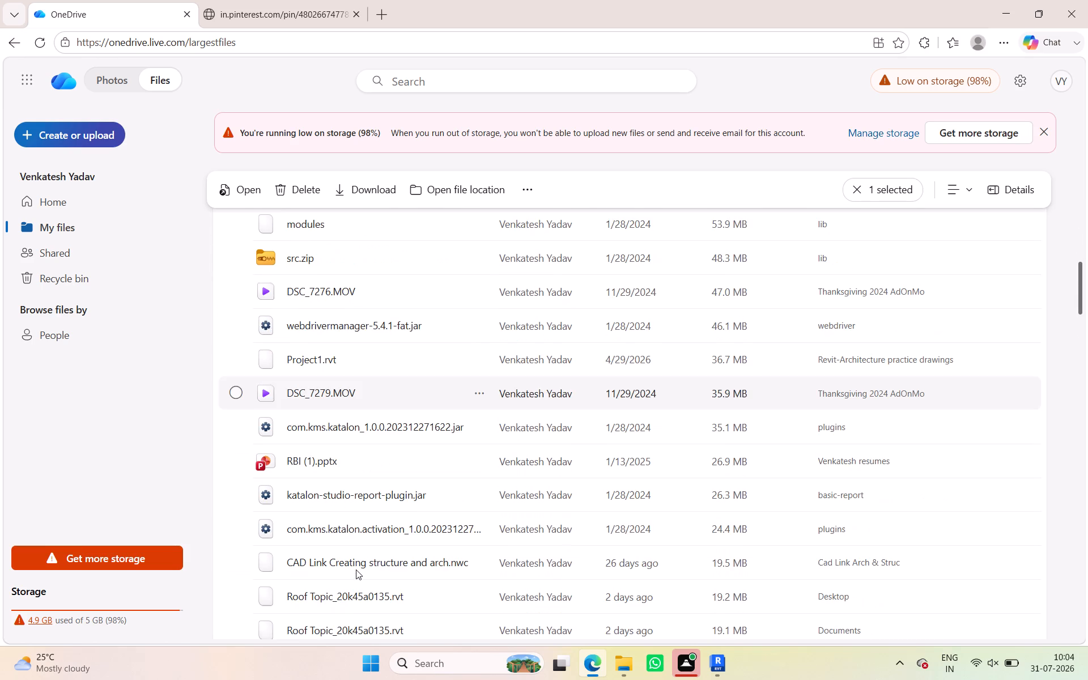
{"action": "scroll", "coordinate": [356, 570], "scroll_direction": "up", "scroll_amount": 5}
{"action": "scroll", "coordinate": [356, 570], "scroll_direction": "down", "scroll_amount": 11}
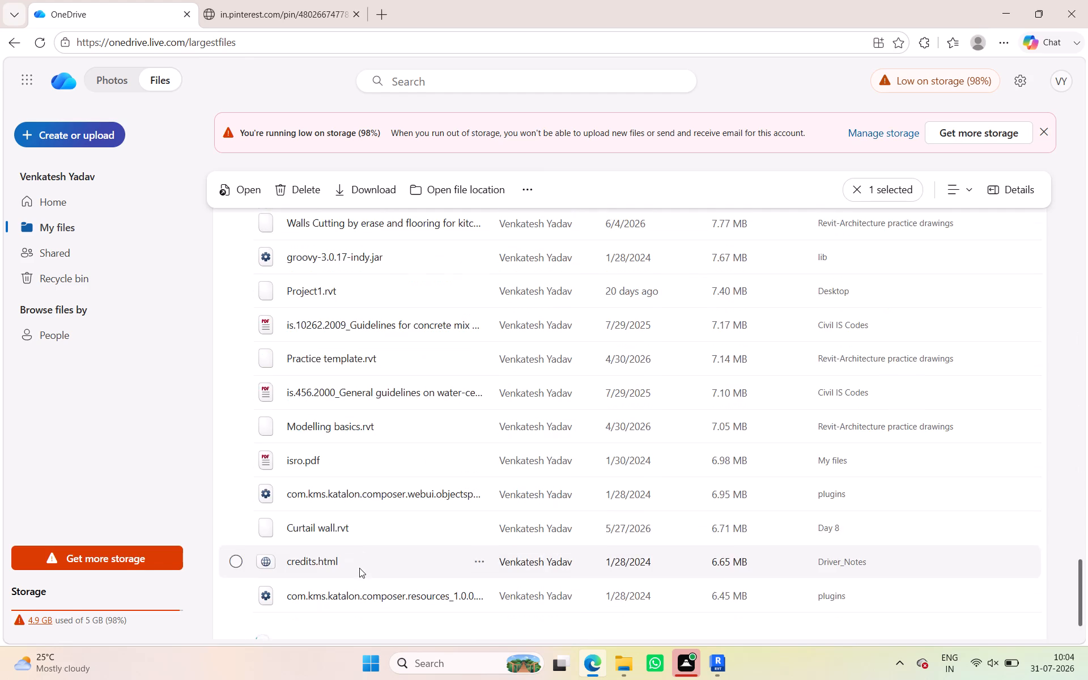
{"action": "scroll", "coordinate": [359, 568], "scroll_direction": "up", "scroll_amount": 13}
{"action": "scroll", "coordinate": [364, 558], "scroll_direction": "down", "scroll_amount": 6}
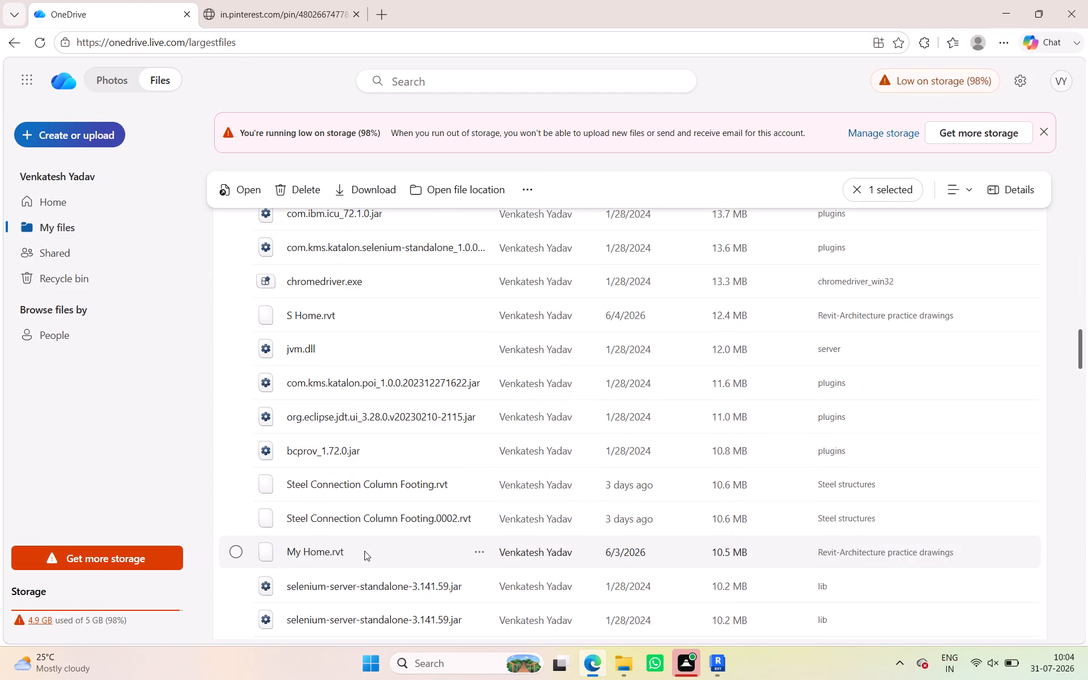
{"action": "scroll", "coordinate": [364, 551], "scroll_direction": "down", "scroll_amount": 18}
{"action": "scroll", "coordinate": [368, 546], "scroll_direction": "down", "scroll_amount": 6}
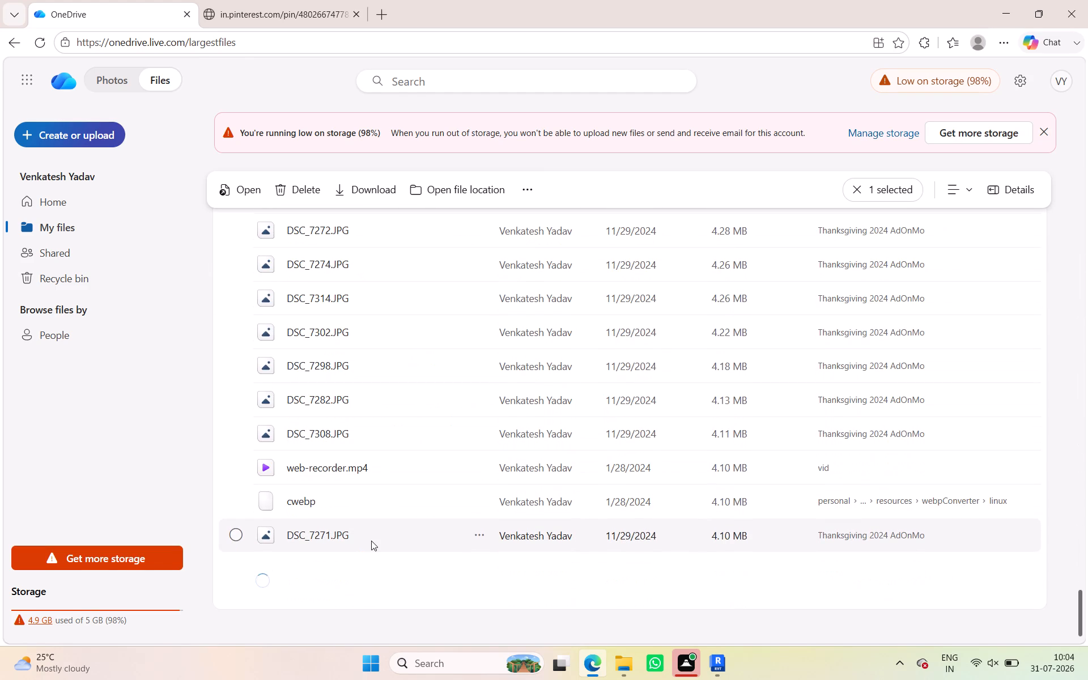
{"action": "scroll", "coordinate": [375, 530], "scroll_direction": "down", "scroll_amount": 6}
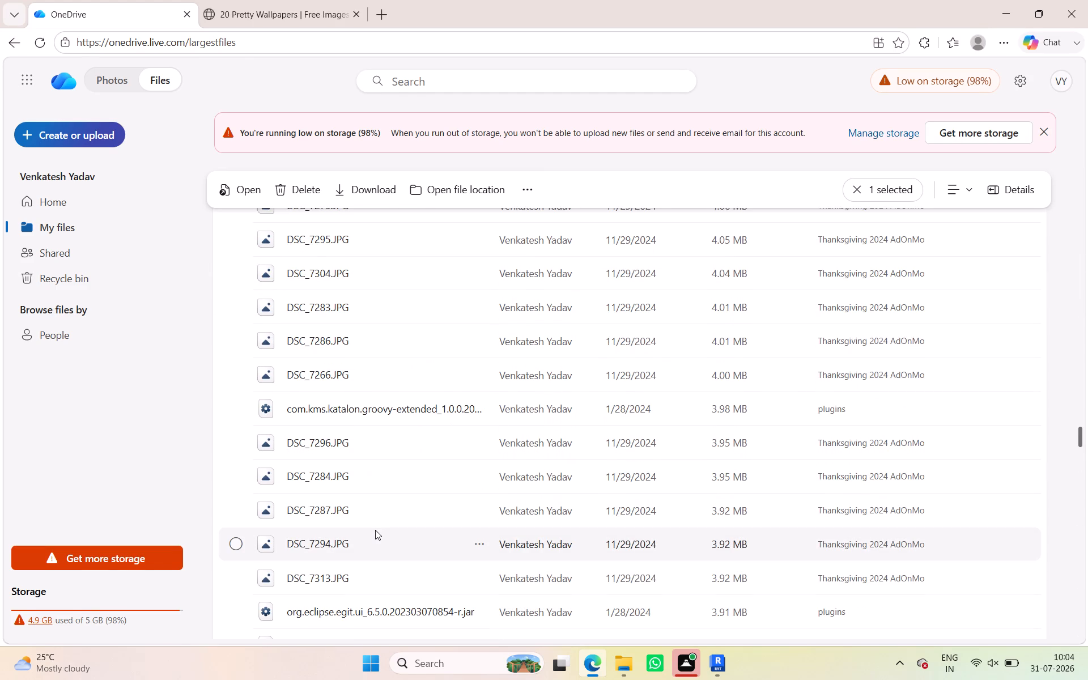
Preview the photo DSC_7296.JPG and close the preview.
{"action": "double_click", "coordinate": [263, 443]}
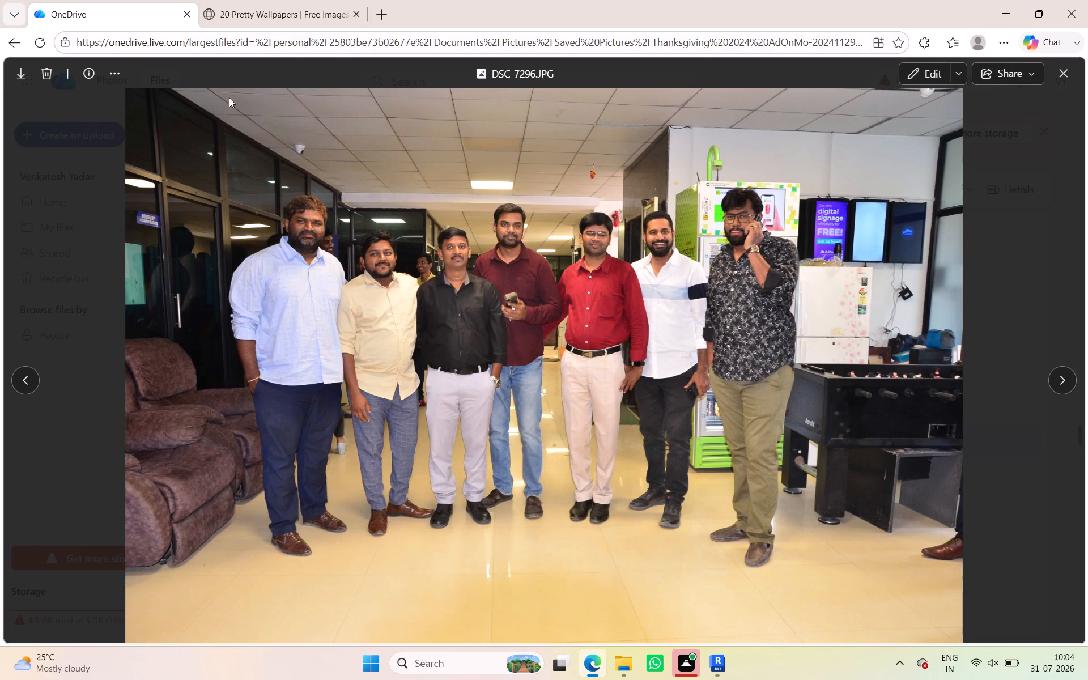
{"action": "left_click", "coordinate": [1064, 69]}
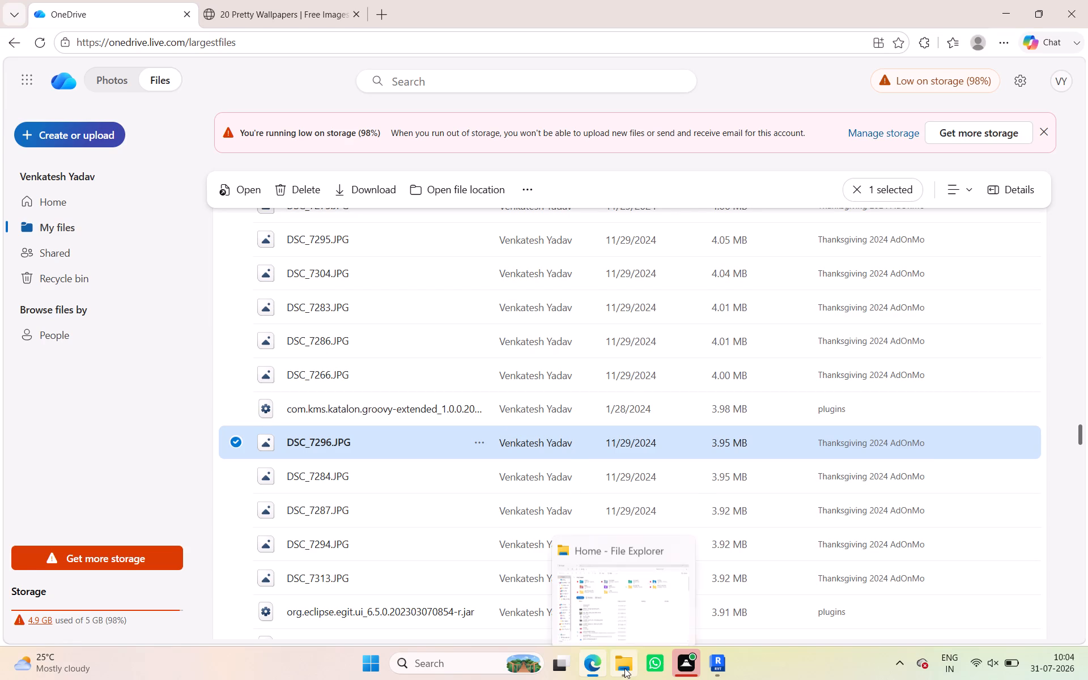
Switch to File Explorer, browse the synced OneDrive folders and open the Camera Roll folder inside Pictures.
{"action": "left_click", "coordinate": [620, 597]}
{"action": "left_click", "coordinate": [42, 371]}
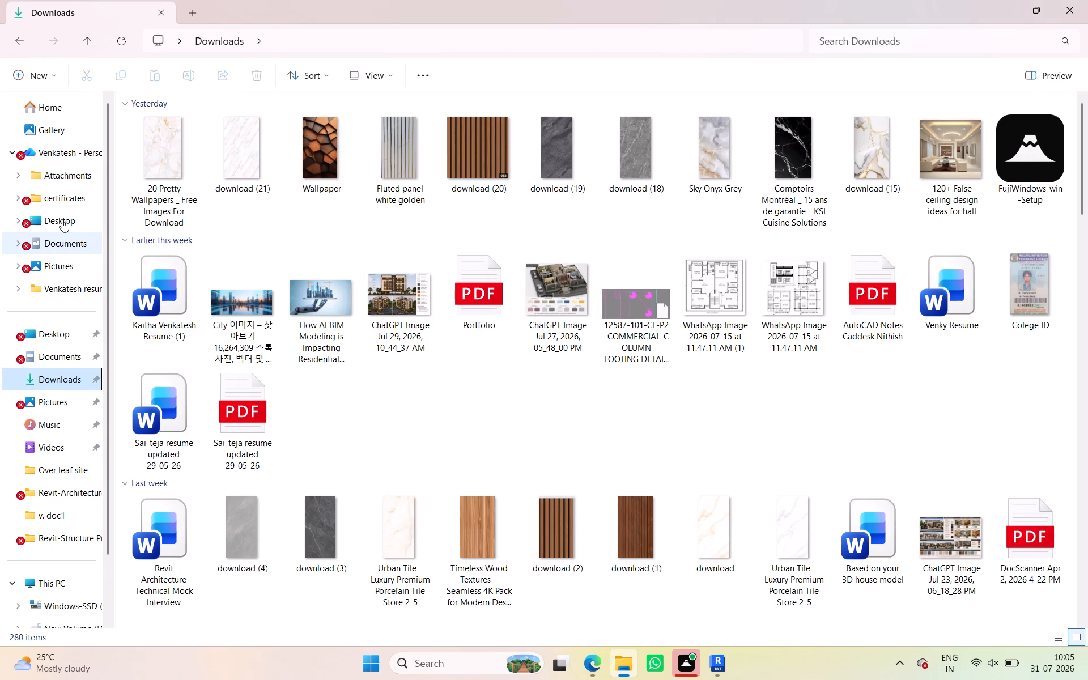
{"action": "left_click", "coordinate": [66, 218]}
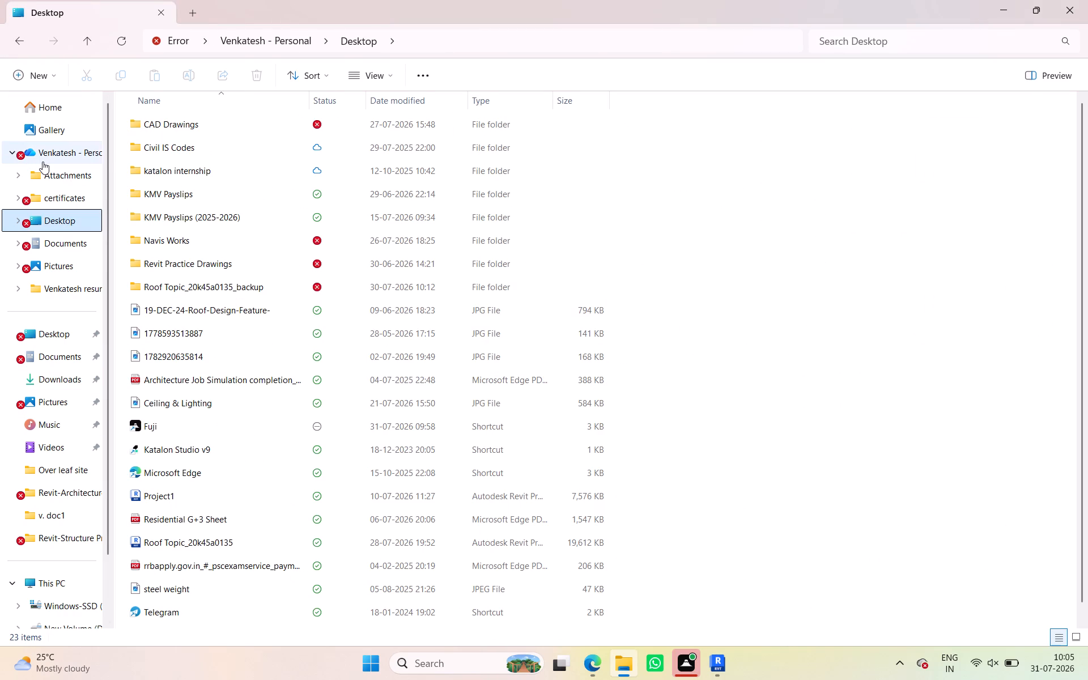
{"action": "left_click", "coordinate": [72, 154]}
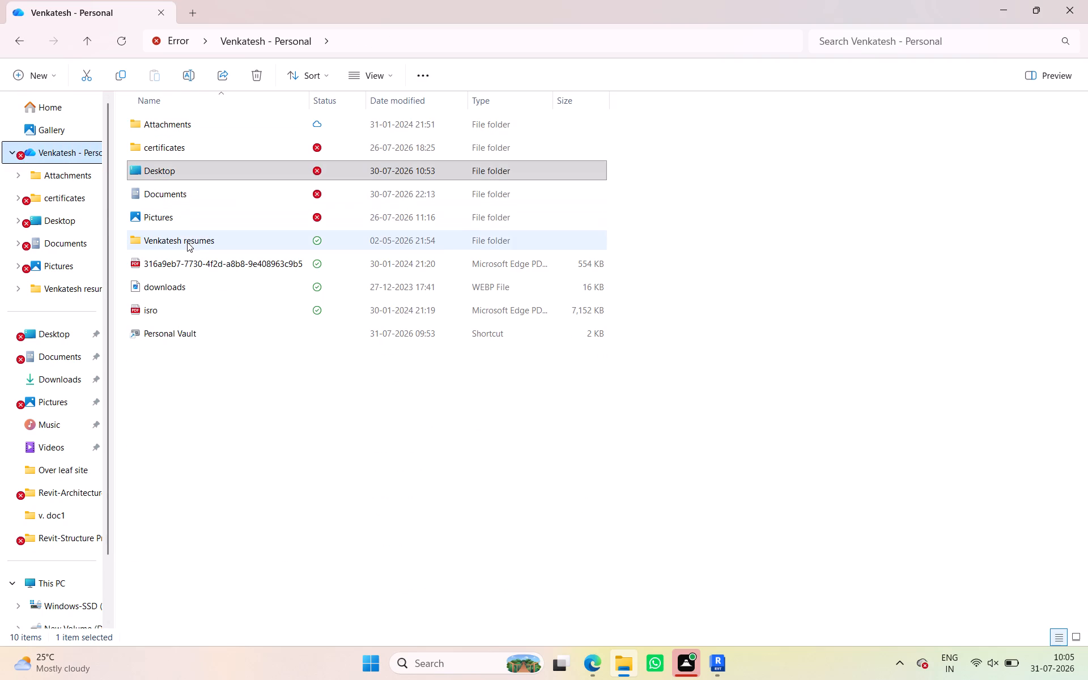
{"action": "double_click", "coordinate": [179, 215]}
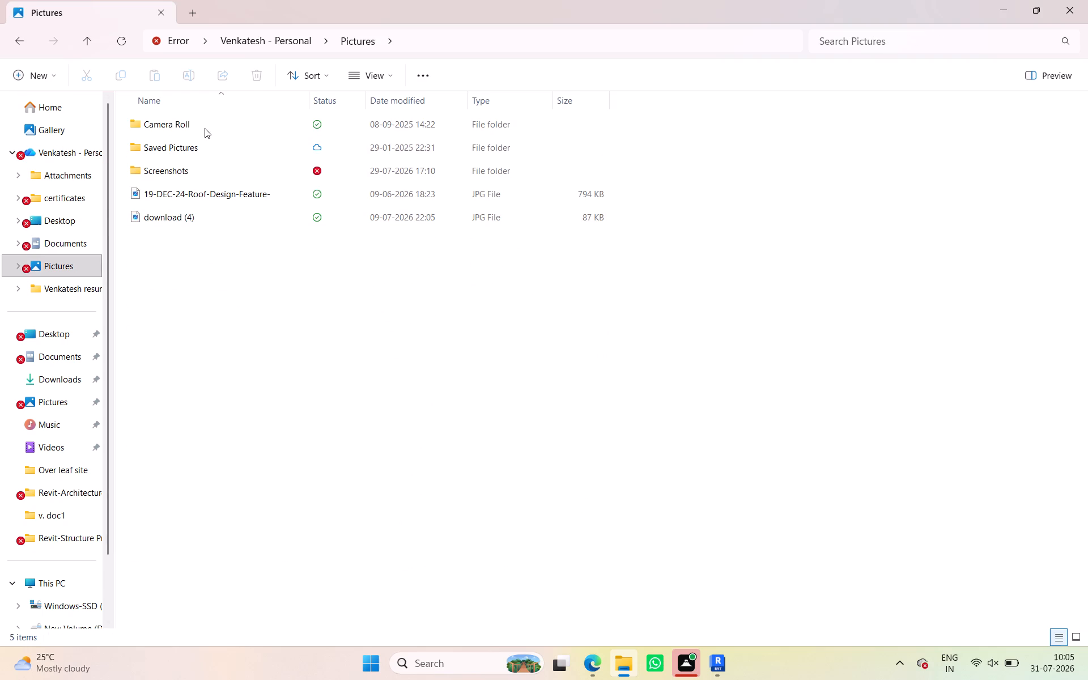
{"action": "double_click", "coordinate": [205, 128]}
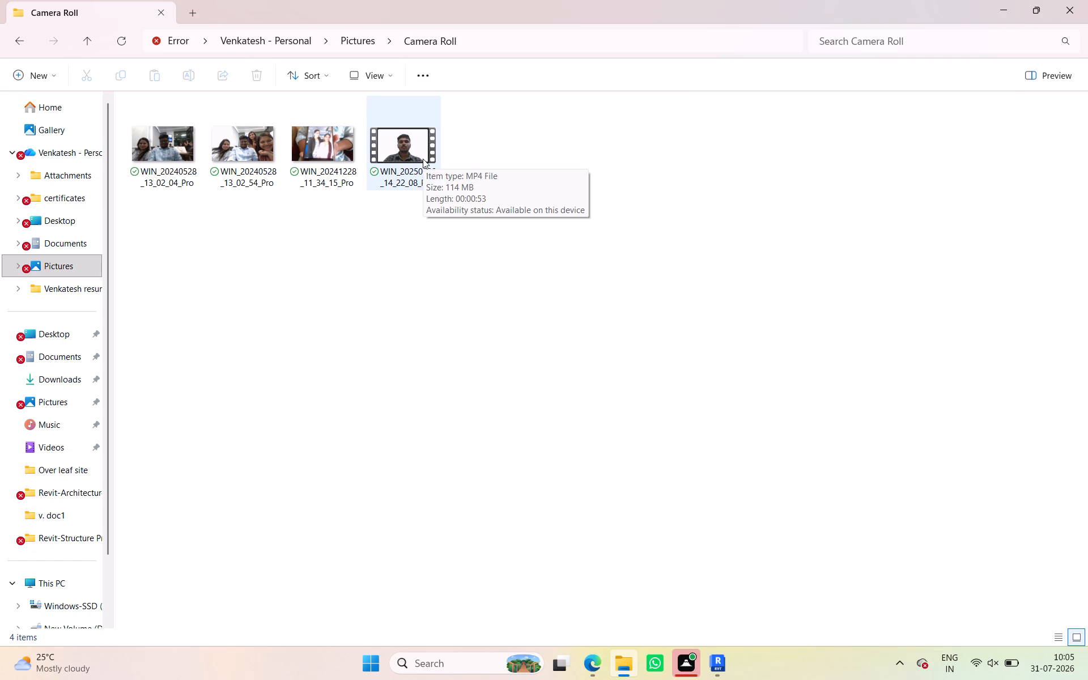
Preview the Camera Roll photos WIN_20241228_11_34_15_Pro and WIN_20240528_13_02_54_Pro, closing each one.
{"action": "double_click", "coordinate": [339, 139]}
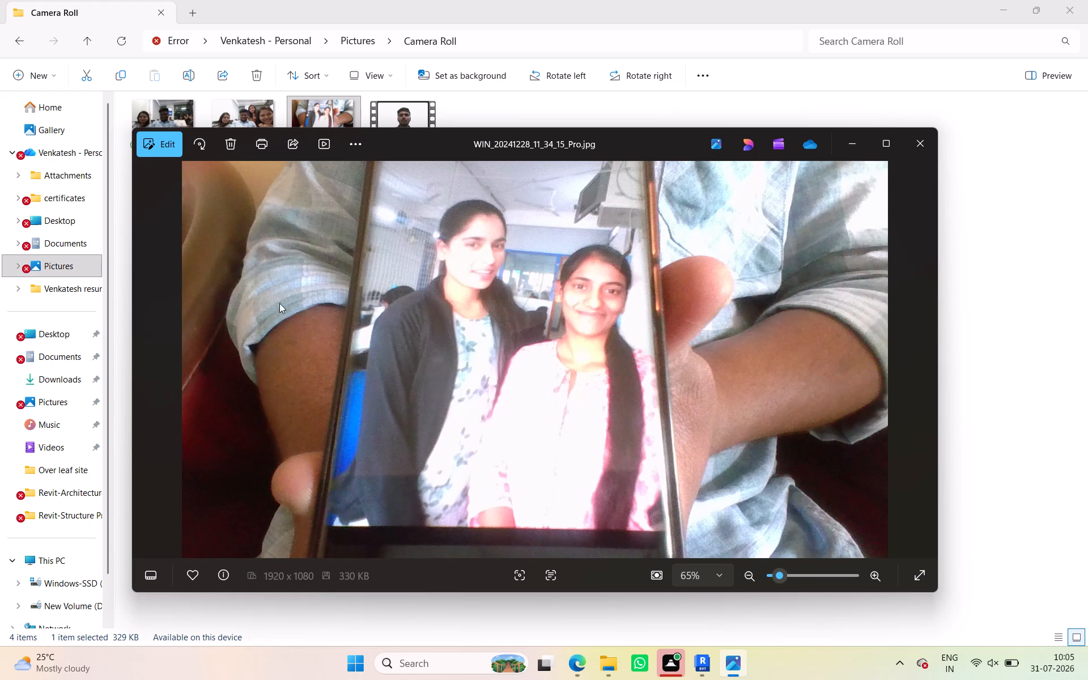
{"action": "left_click", "coordinate": [910, 140]}
{"action": "double_click", "coordinate": [258, 113]}
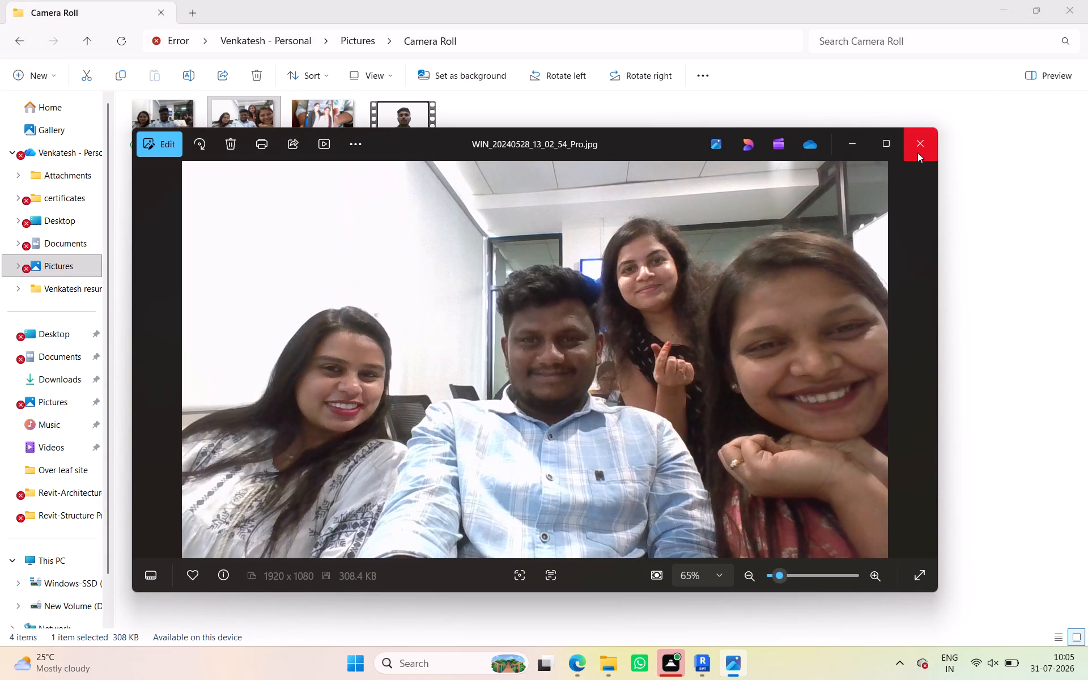
{"action": "left_click", "coordinate": [917, 152]}
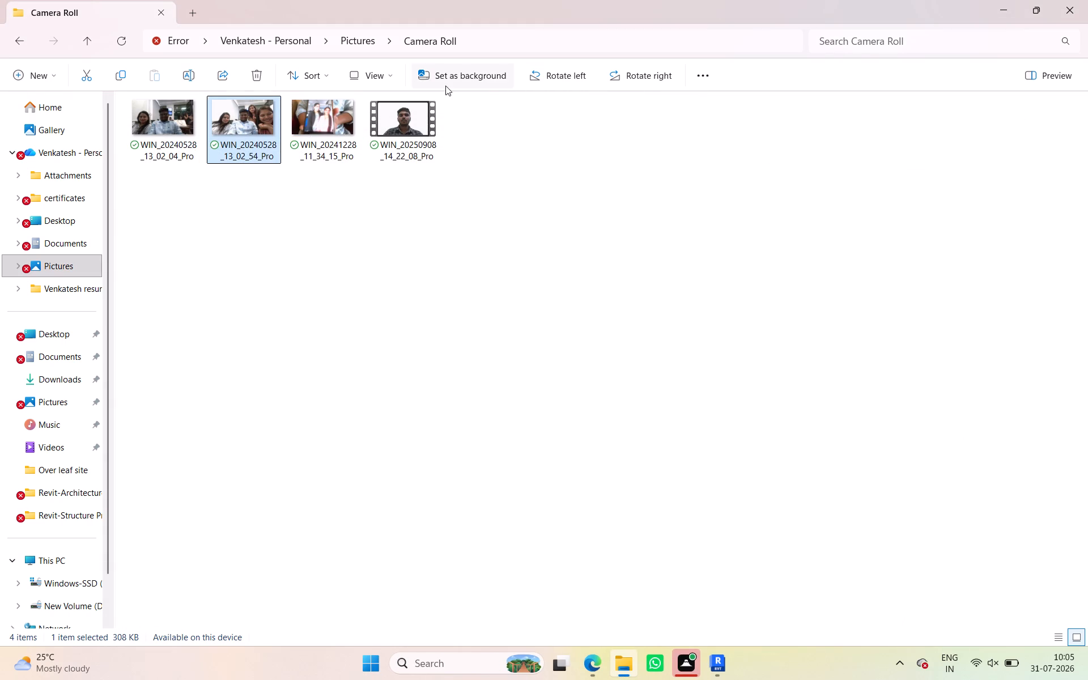
Go to the Saved Pictures folder inside Pictures, preview the photo 3.jpg and close it.
{"action": "left_click", "coordinate": [354, 40]}
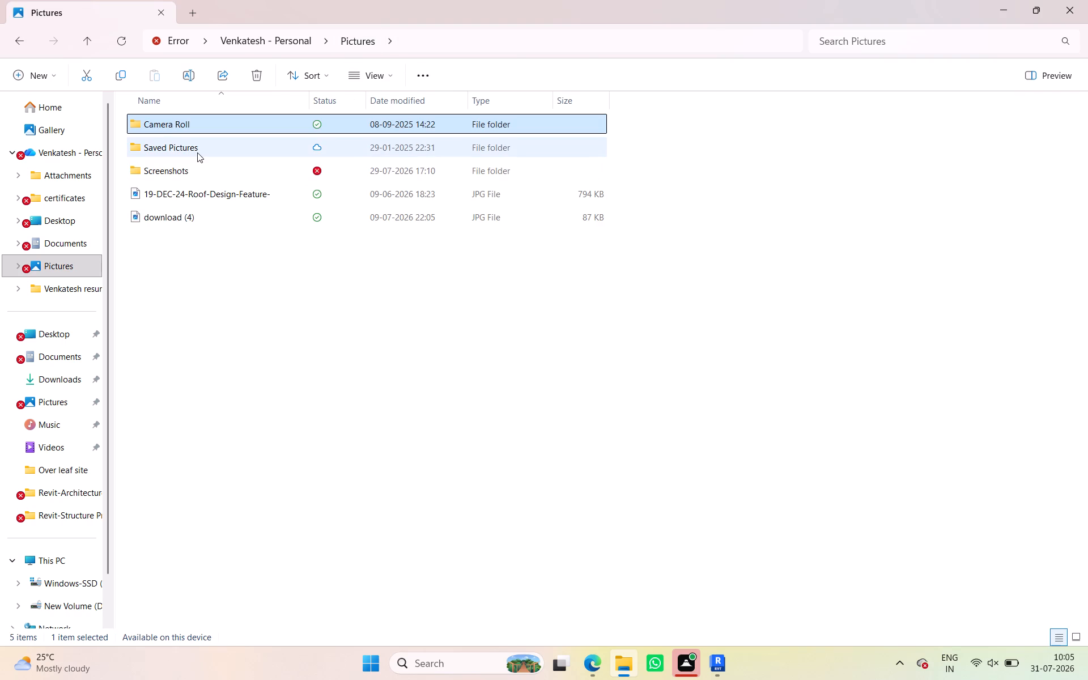
{"action": "double_click", "coordinate": [197, 152]}
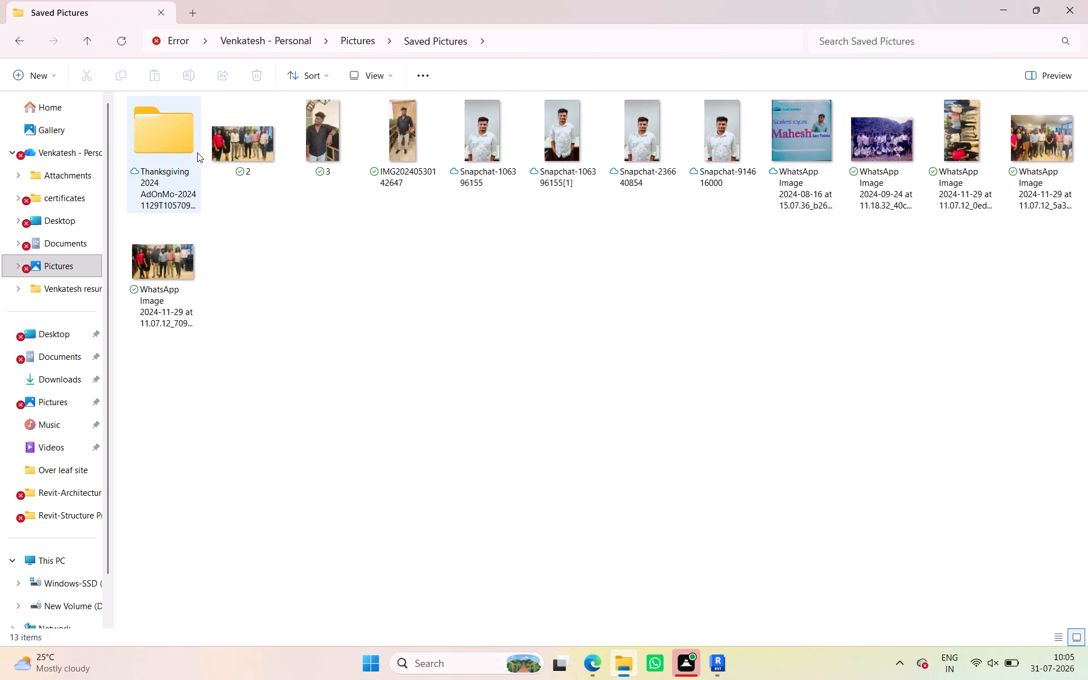
{"action": "double_click", "coordinate": [318, 139]}
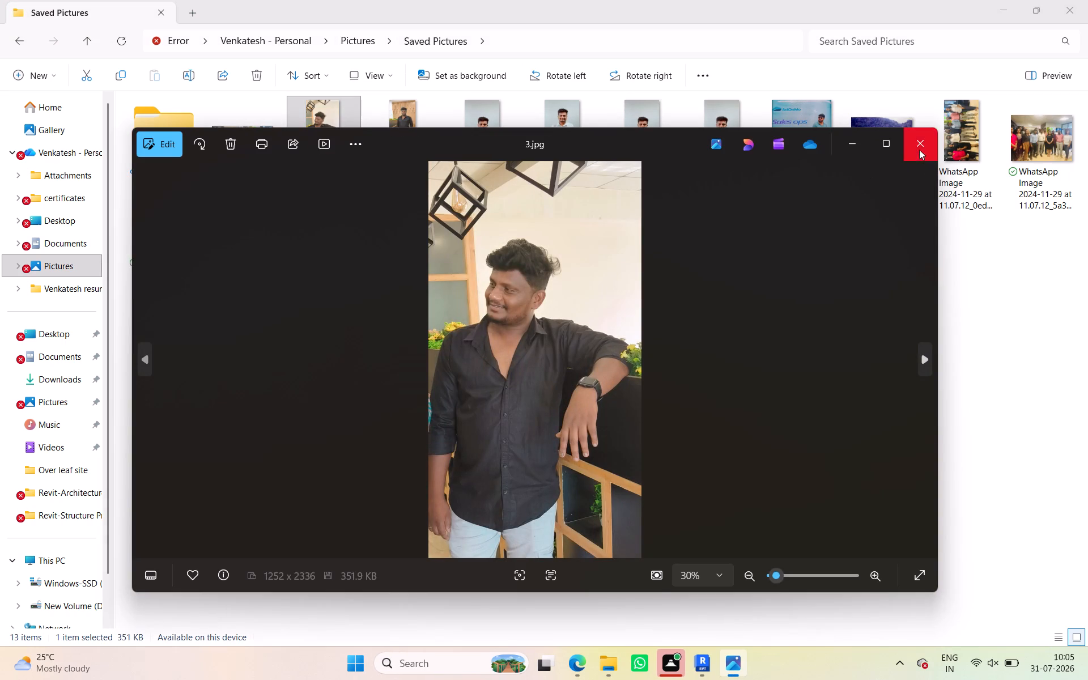
{"action": "left_click", "coordinate": [920, 146]}
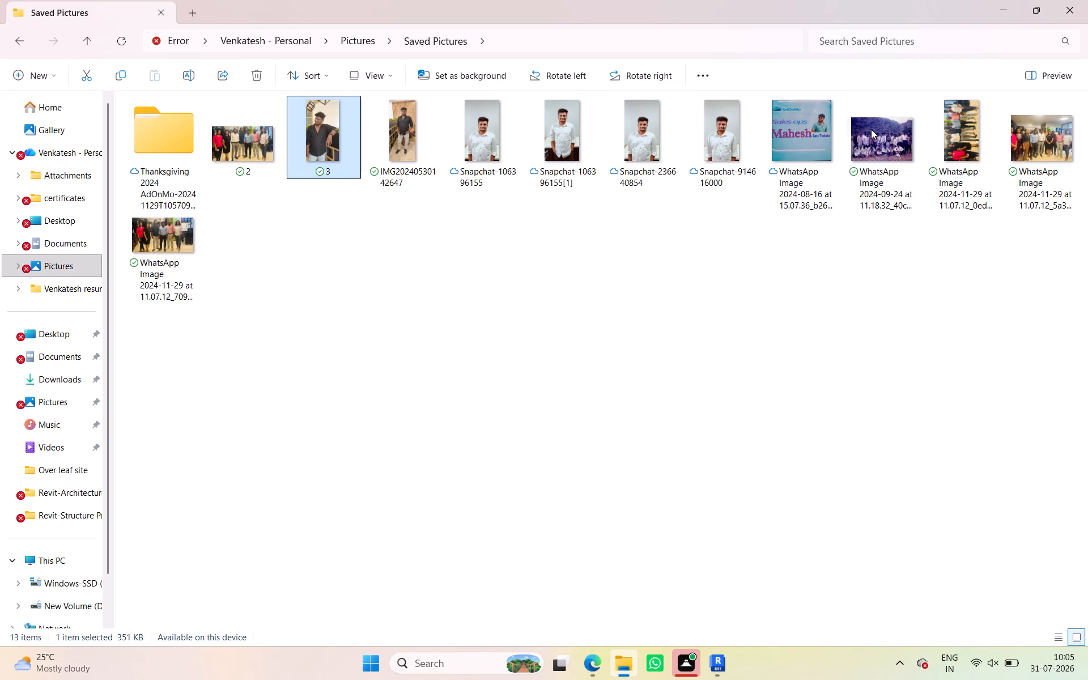
Preview the WhatsApp group photo dated 2024-09-24, inspect its people up close and close it.
{"action": "left_click", "coordinate": [871, 129]}
{"action": "triple_click", "coordinate": [874, 129]}
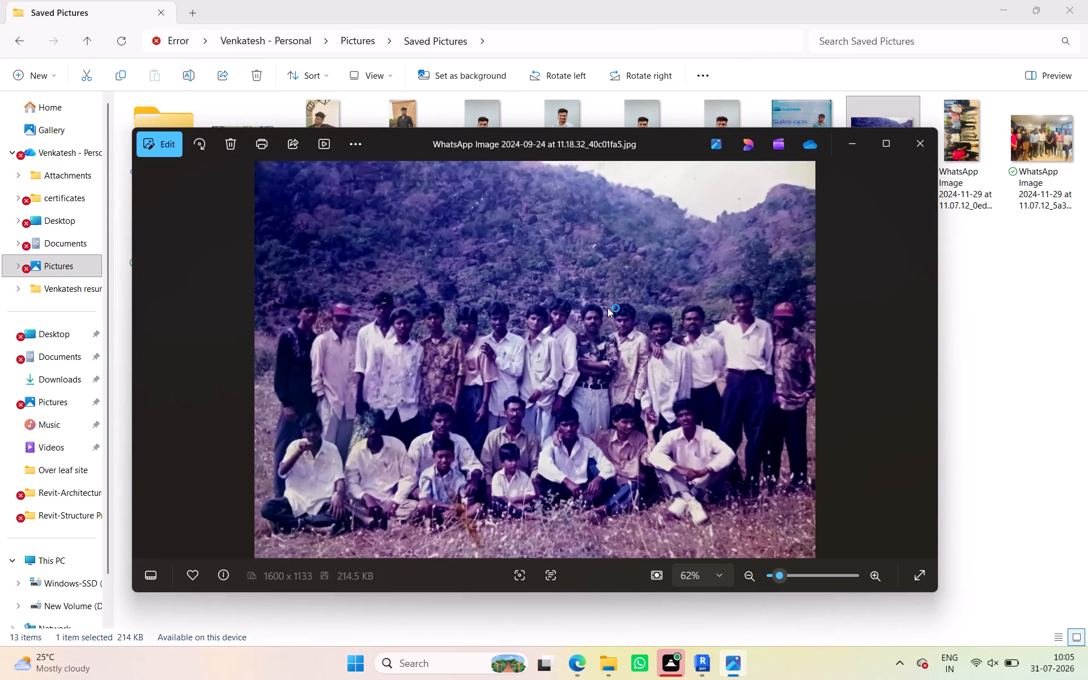
{"action": "scroll", "coordinate": [615, 384], "scroll_direction": "up", "scroll_amount": 5}
{"action": "middle_click_drag", "start_coordinate": [615, 384], "coordinate": [656, 376]}
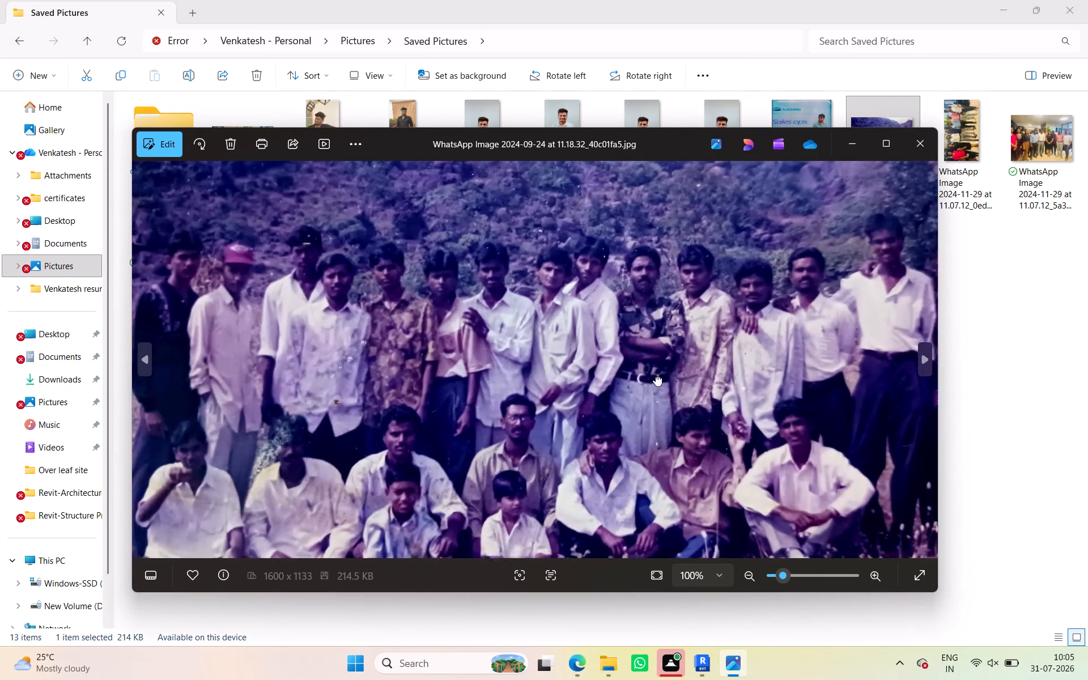
{"action": "middle_click_drag", "start_coordinate": [656, 376], "coordinate": [702, 346]}
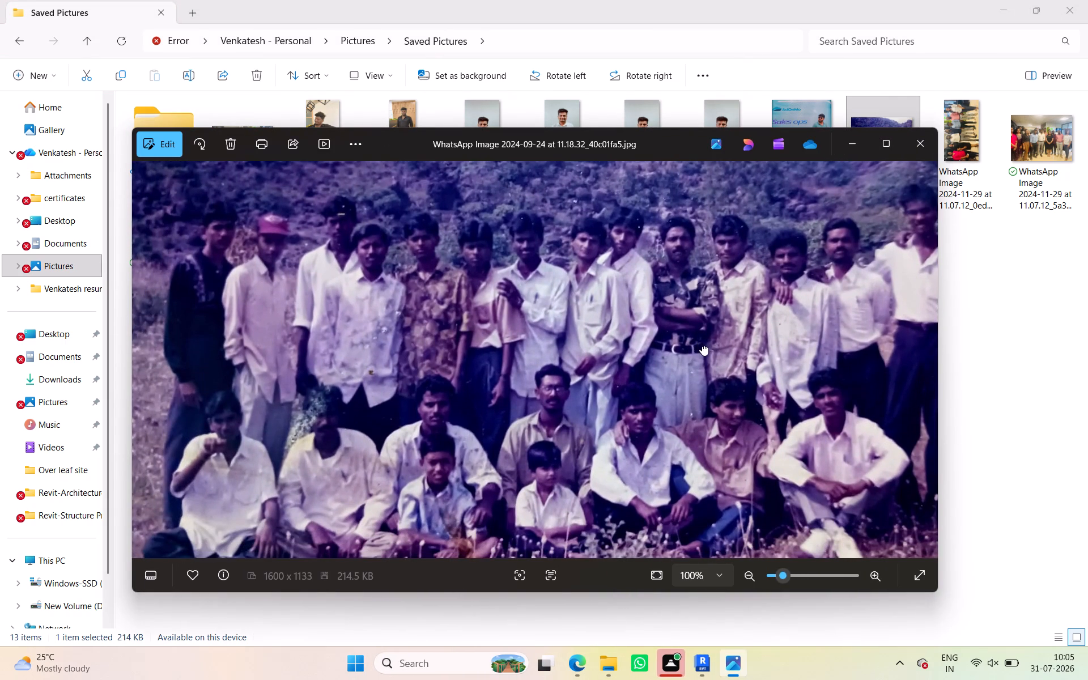
{"action": "middle_click_drag", "start_coordinate": [702, 346], "coordinate": [559, 400]}
{"action": "left_click", "coordinate": [916, 144]}
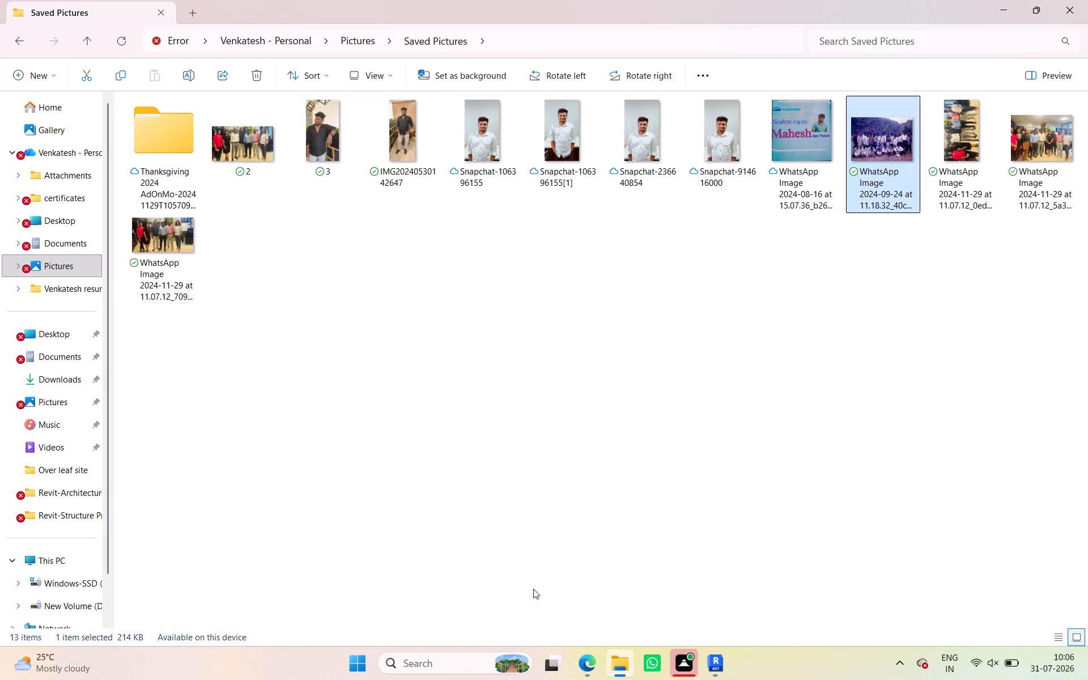
Switch to Revit 2027 and open the Steel Overview project from the recent files.
{"action": "left_click", "coordinate": [737, 667]}
{"action": "left_click", "coordinate": [728, 658]}
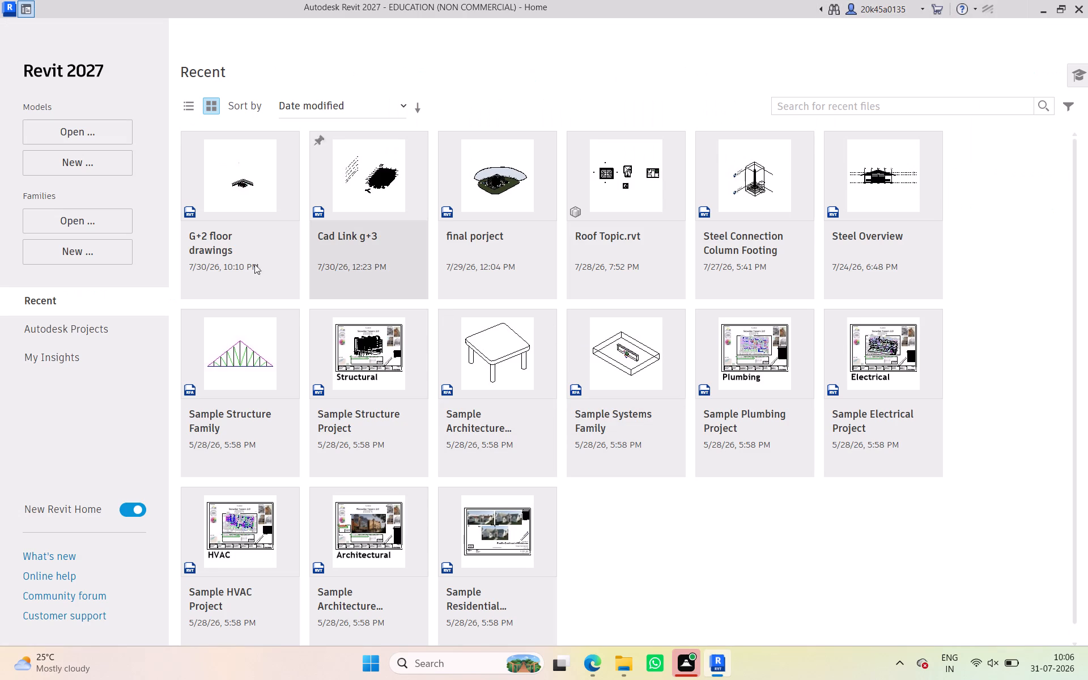
{"action": "left_click", "coordinate": [363, 66]}
{"action": "double_click", "coordinate": [891, 184]}
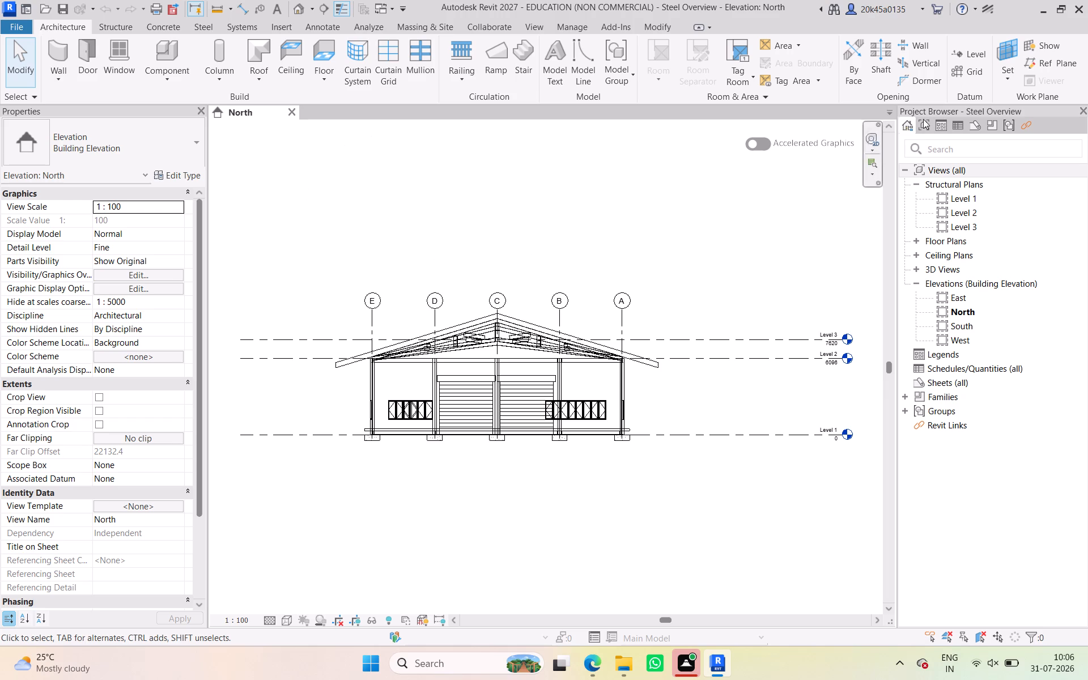
Open the default 3D view and examine the footings and floor beams beneath the building.
{"action": "double_click", "coordinate": [291, 9]}
{"action": "double_click", "coordinate": [297, 10]}
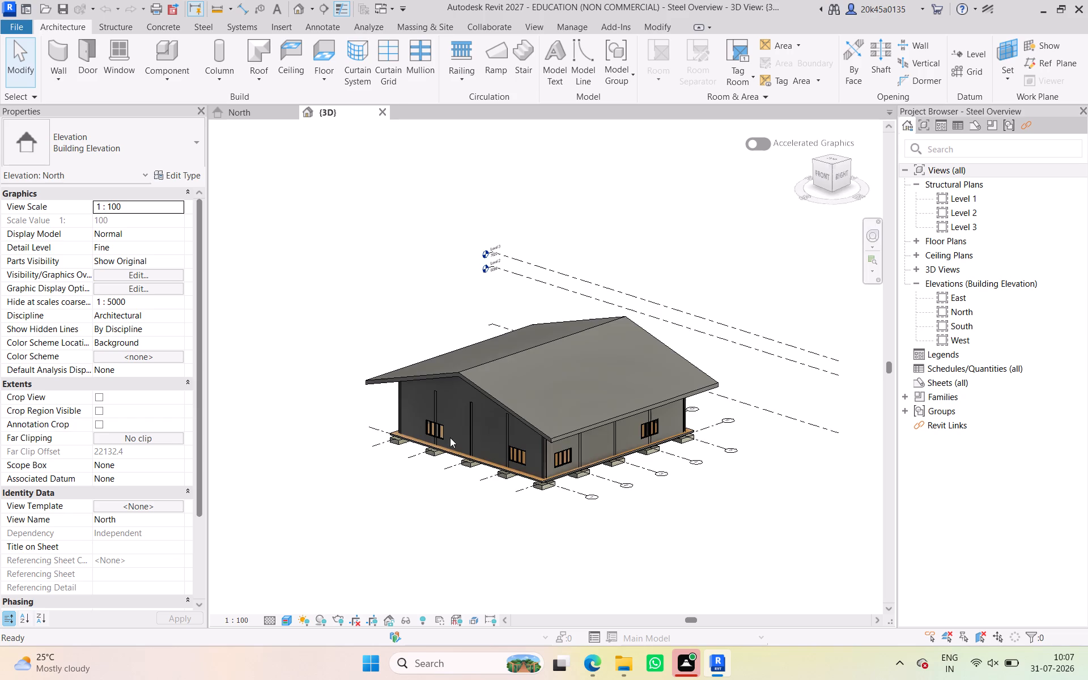
{"action": "middle_click_drag", "start_coordinate": [437, 515], "coordinate": [526, 444], "text": "shift"}
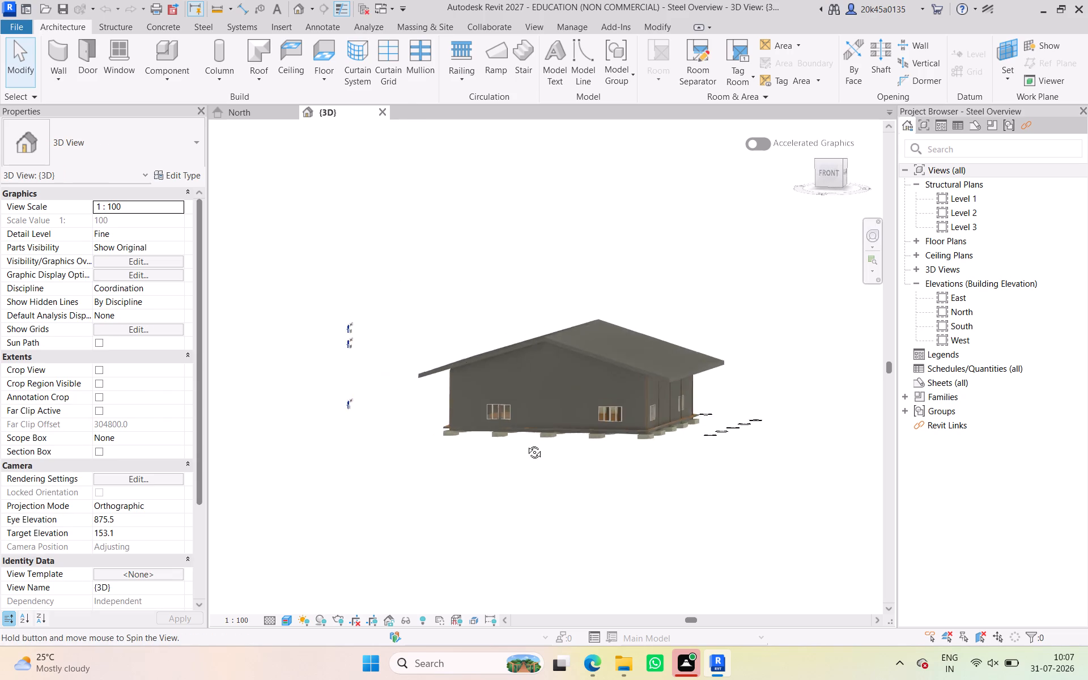
{"action": "middle_click_drag", "start_coordinate": [526, 444], "coordinate": [687, 461], "text": "shift"}
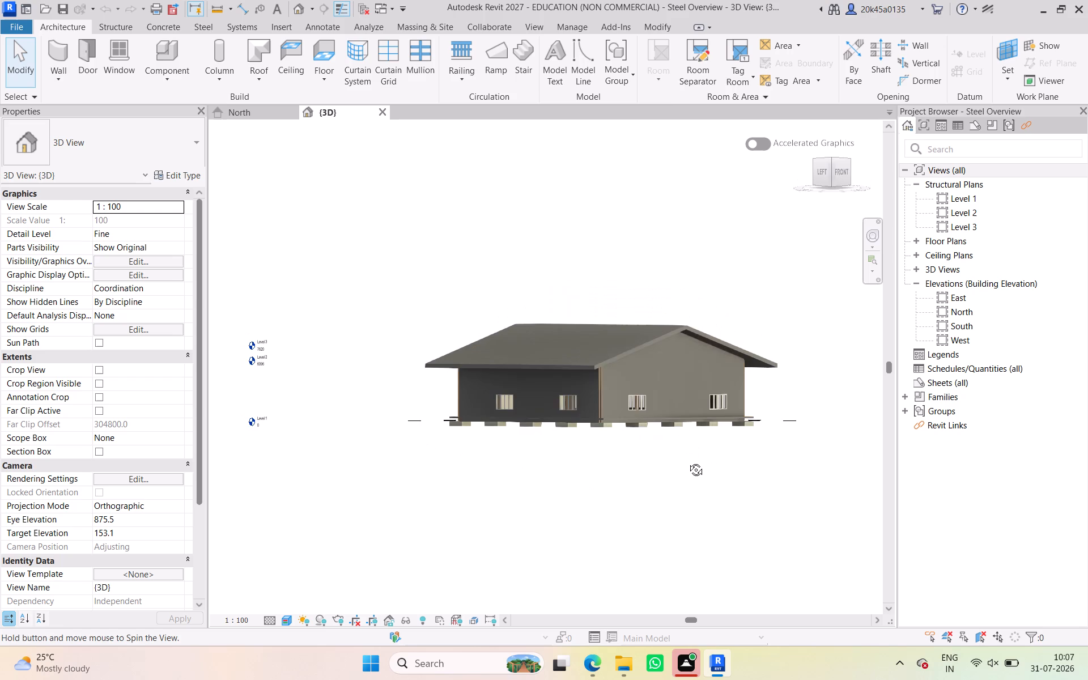
{"action": "middle_click_drag", "start_coordinate": [687, 461], "coordinate": [611, 315], "text": "shift"}
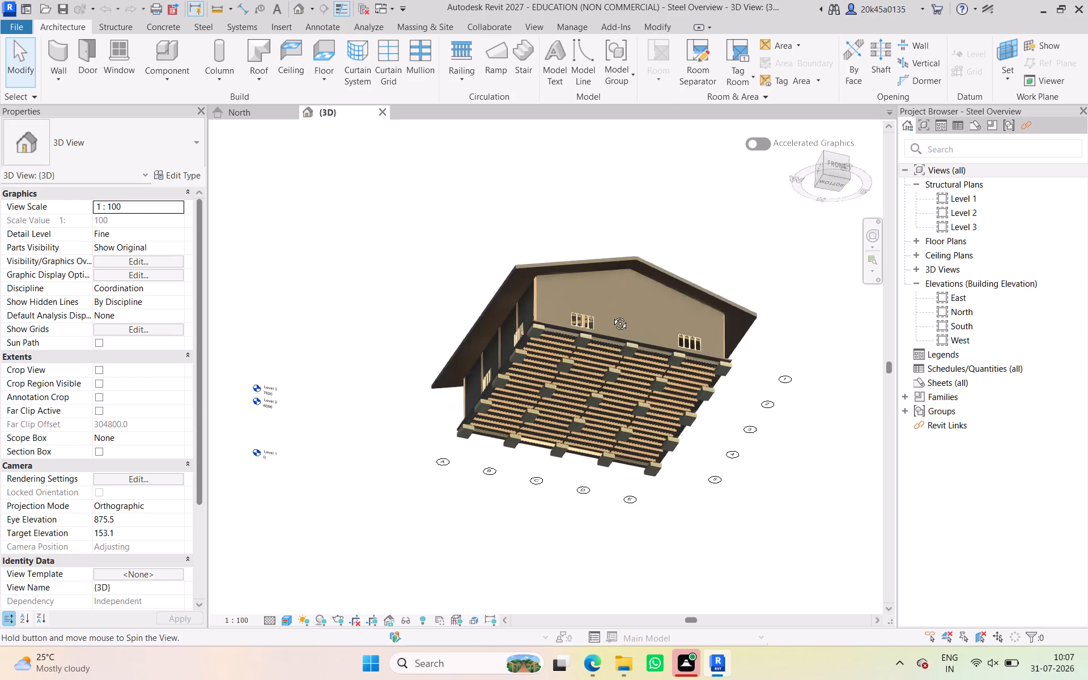
{"action": "middle_click_drag", "start_coordinate": [611, 315], "coordinate": [451, 299], "text": "shift"}
{"action": "scroll", "coordinate": [505, 354], "scroll_direction": "up", "scroll_amount": 5}
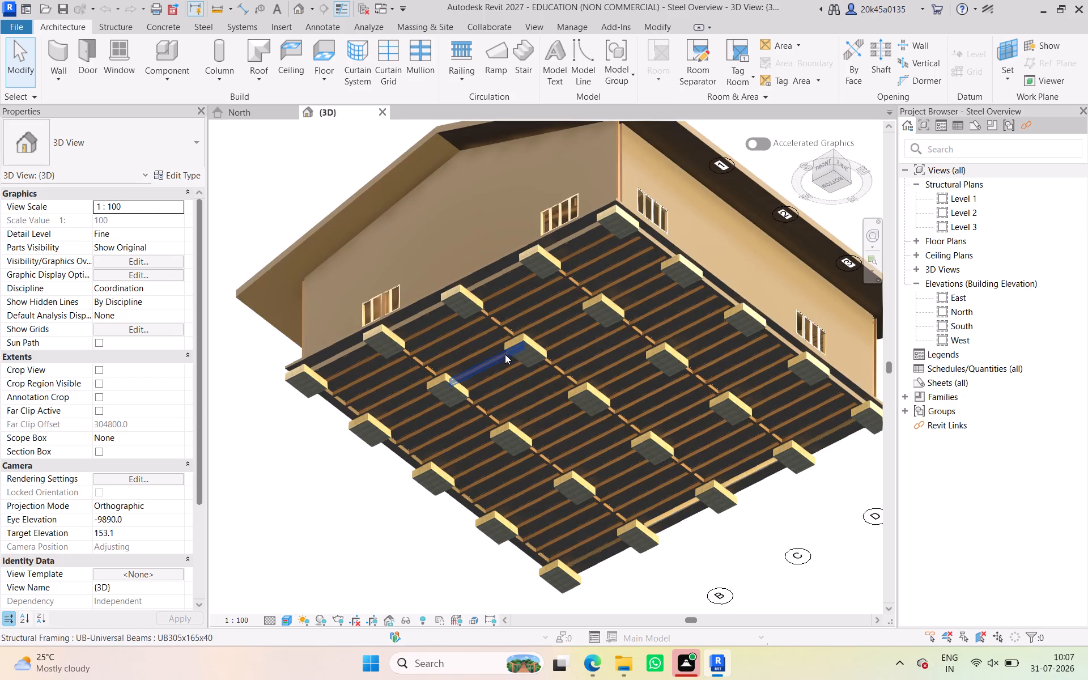
{"action": "scroll", "coordinate": [505, 354], "scroll_direction": "up", "scroll_amount": 4}
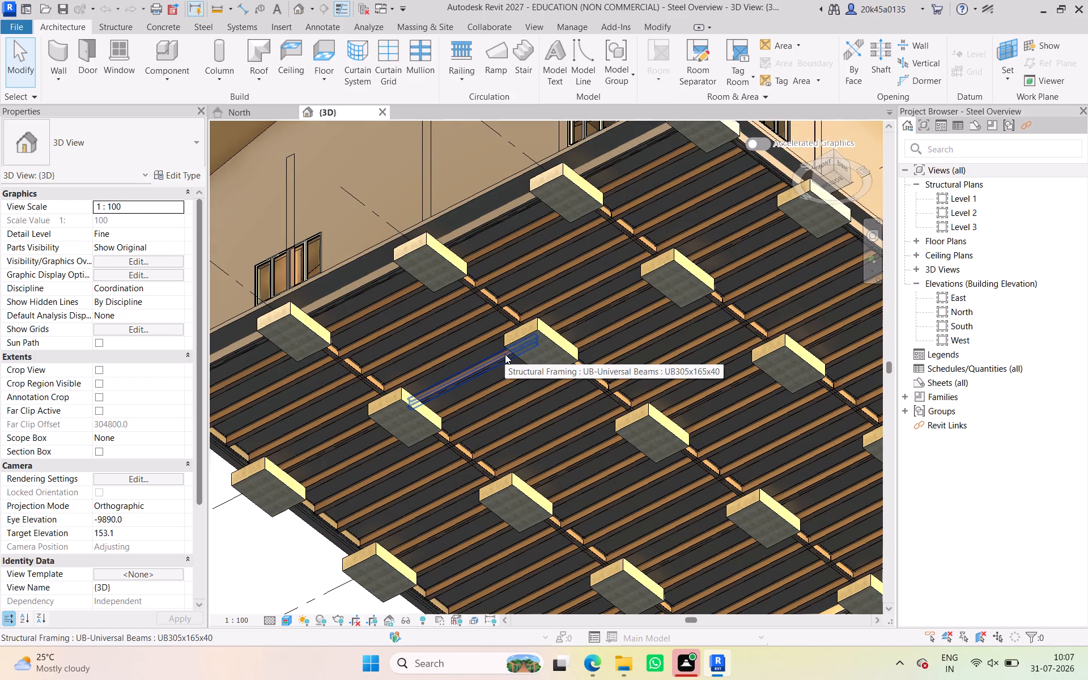
{"action": "scroll", "coordinate": [505, 354], "scroll_direction": "down", "scroll_amount": 6}
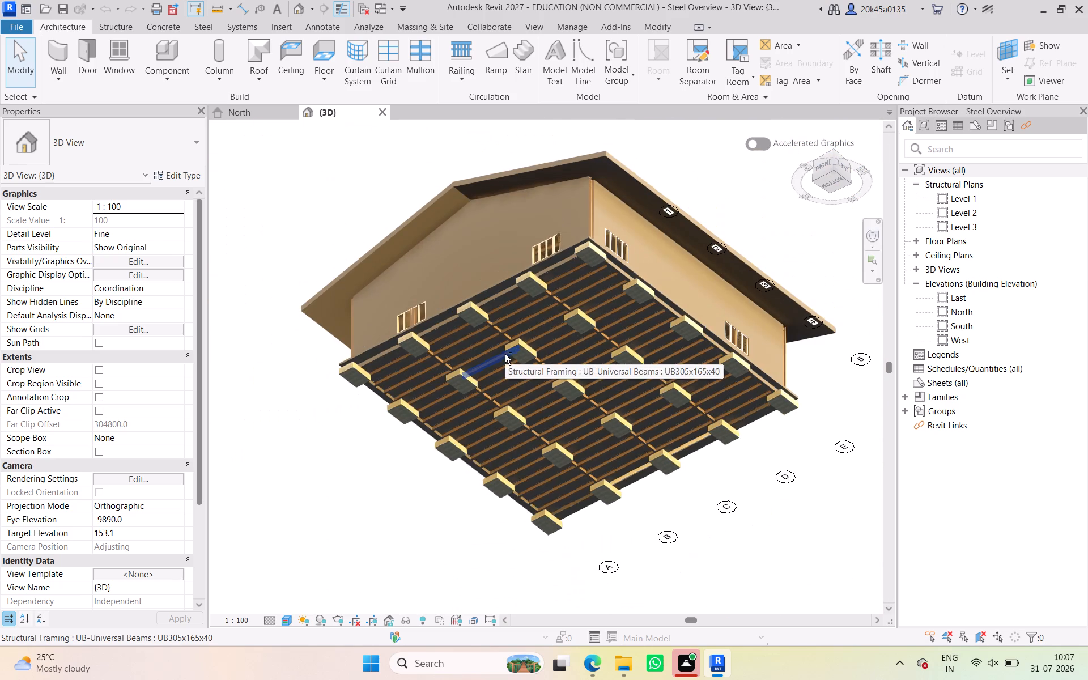
Examine the building's exterior walls, roof and the end wall with the overhead rolling doors in 3D.
{"action": "middle_click_drag", "start_coordinate": [505, 354], "coordinate": [666, 544], "text": "shift"}
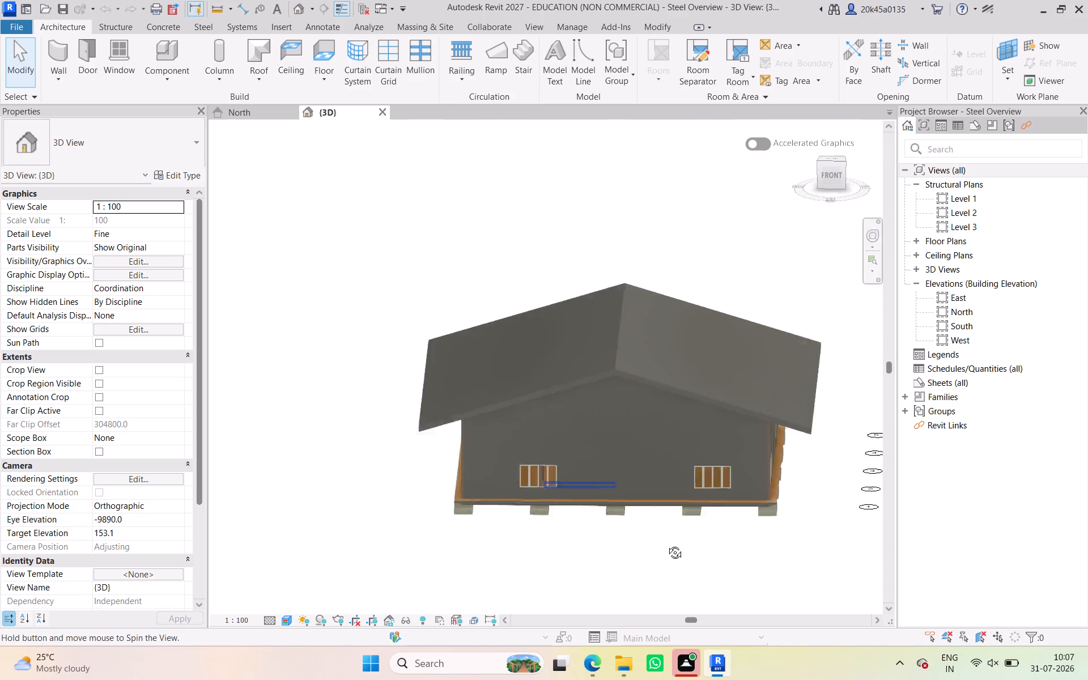
{"action": "middle_click_drag", "start_coordinate": [666, 544], "coordinate": [705, 538], "text": "shift"}
{"action": "middle_click_drag", "start_coordinate": [694, 496], "coordinate": [546, 525]}
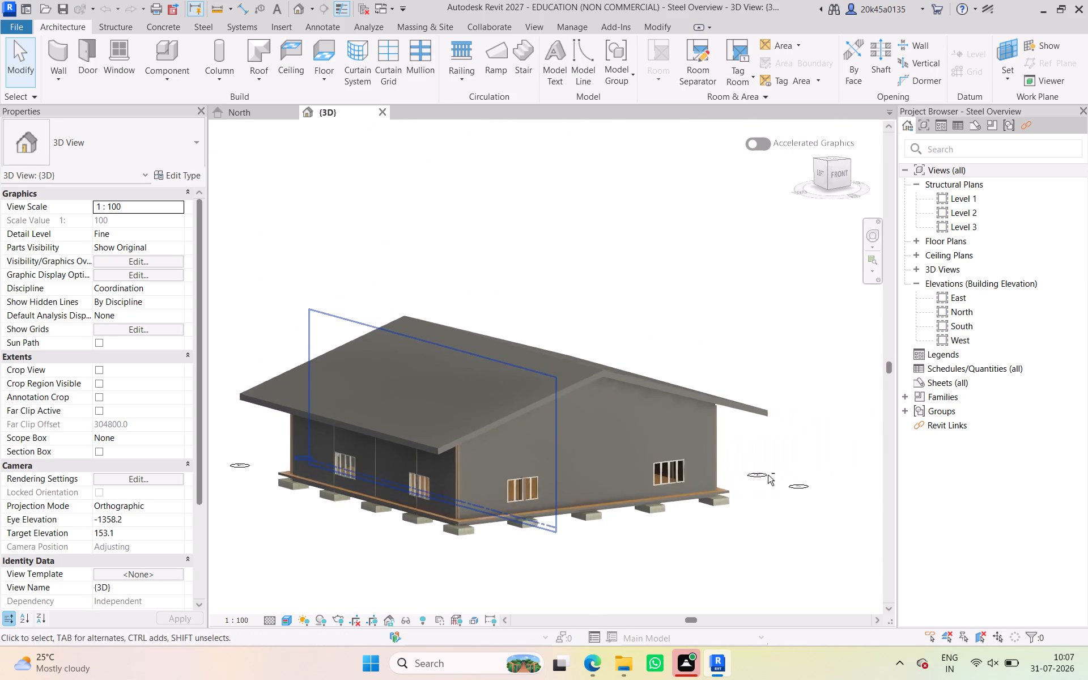
{"action": "middle_click_drag", "start_coordinate": [765, 484], "coordinate": [222, 462], "text": "shift"}
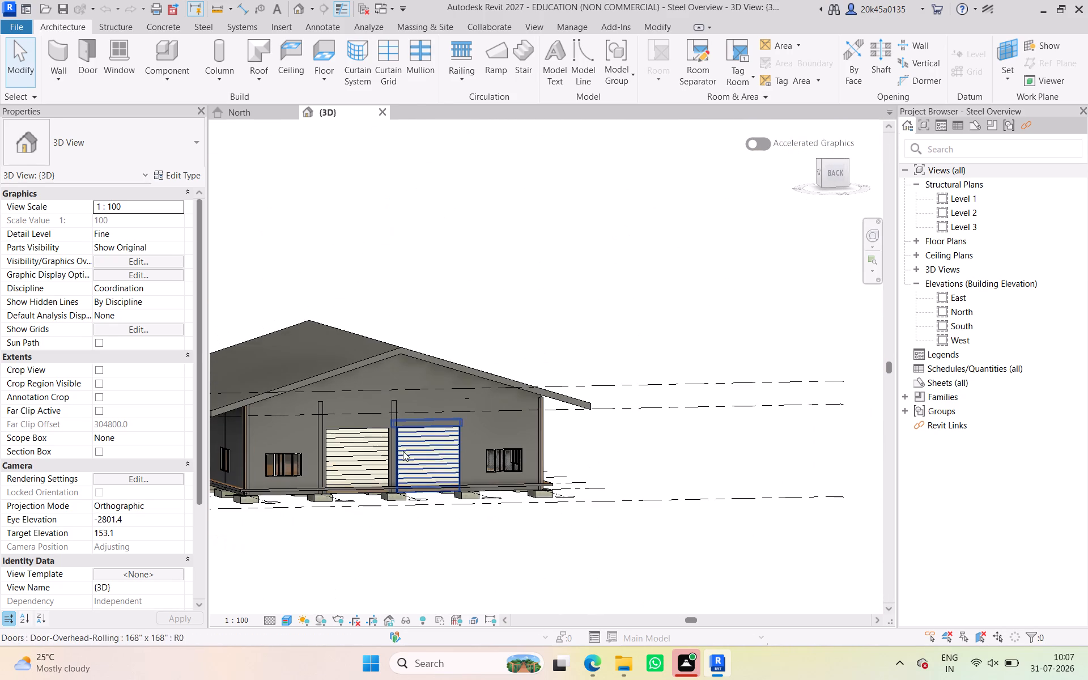
{"action": "middle_click_drag", "start_coordinate": [466, 523], "coordinate": [642, 485]}
{"action": "scroll", "coordinate": [596, 422], "scroll_direction": "up", "scroll_amount": 4}
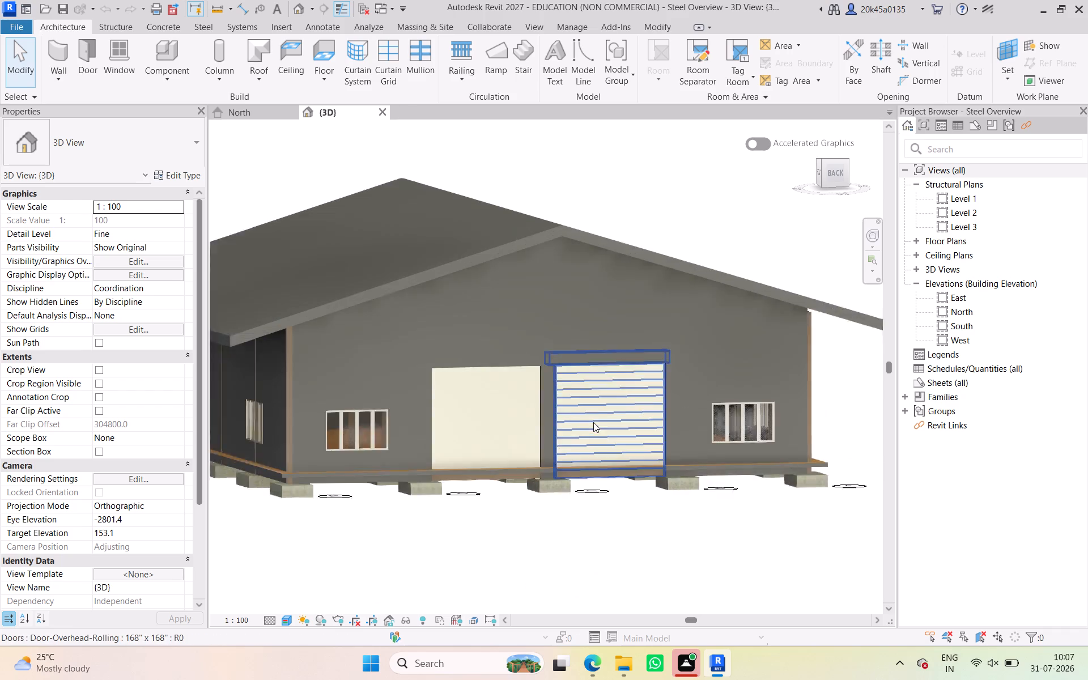
{"action": "scroll", "coordinate": [593, 422], "scroll_direction": "up", "scroll_amount": 1}
{"action": "scroll", "coordinate": [399, 448], "scroll_direction": "down", "scroll_amount": 6}
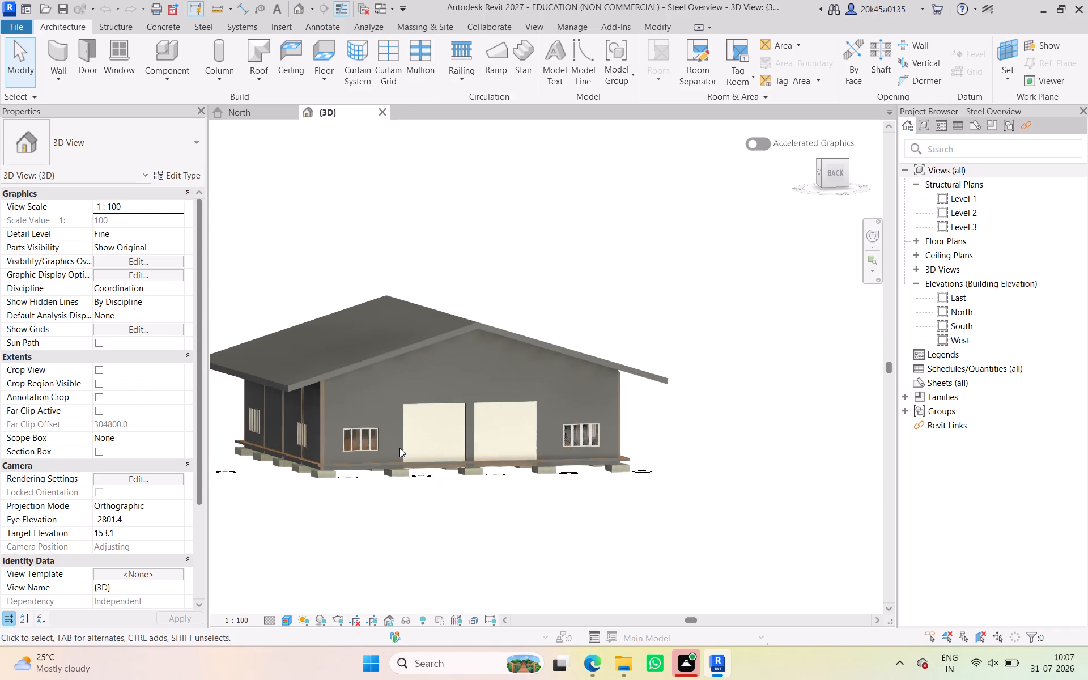
{"action": "scroll", "coordinate": [399, 448], "scroll_direction": "down", "scroll_amount": 2}
{"action": "middle_click_drag", "start_coordinate": [404, 449], "coordinate": [471, 449]}
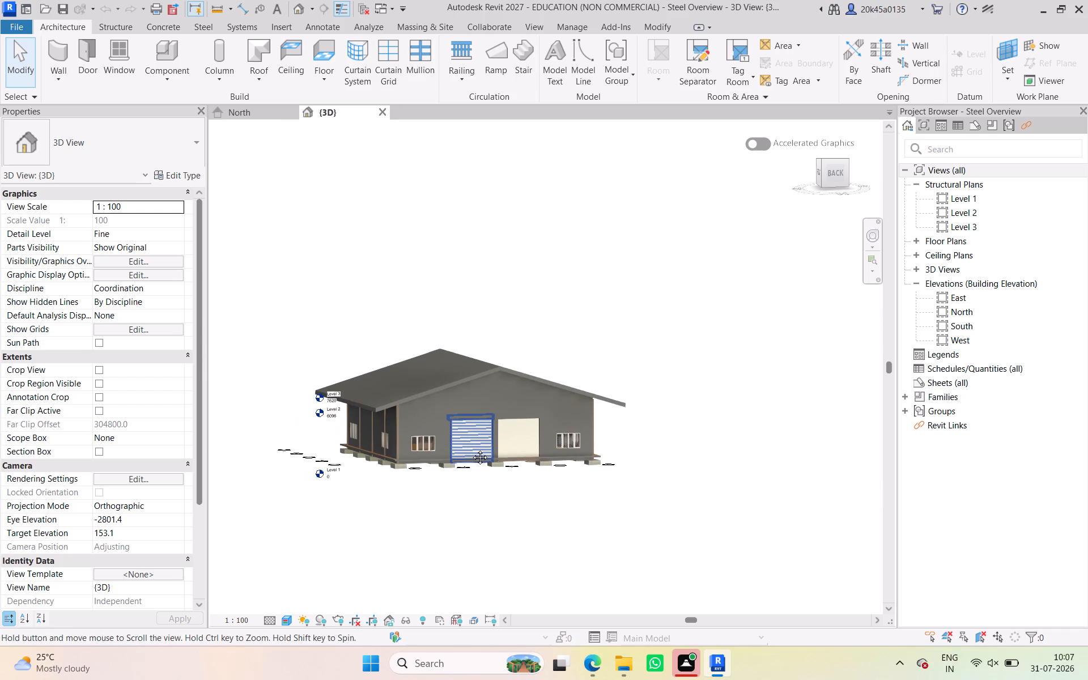
{"action": "middle_click_drag", "start_coordinate": [471, 449], "coordinate": [473, 447]}
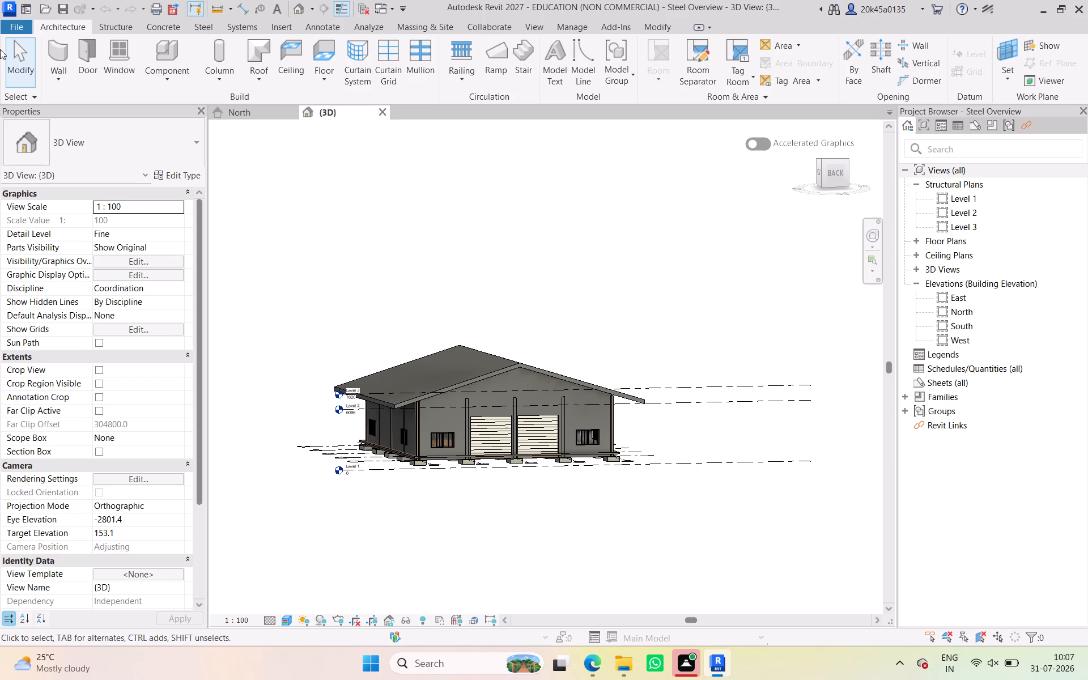
Close the Steel Overview project and return to the Revit home screen.
{"action": "left_click", "coordinate": [16, 25]}
{"action": "left_click", "coordinate": [61, 343]}
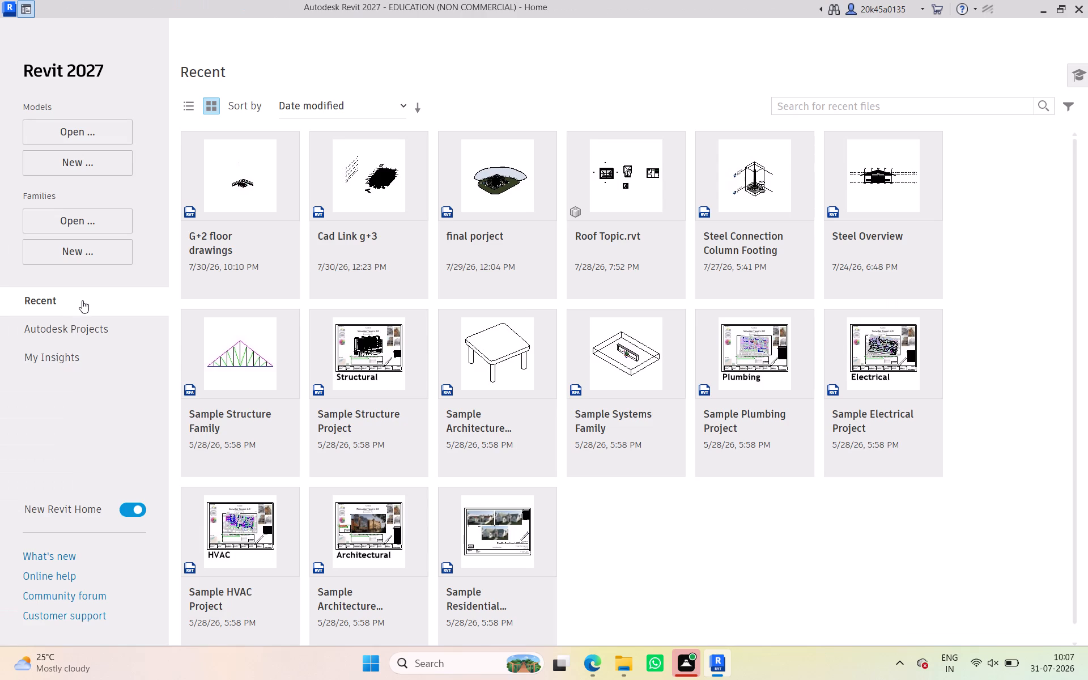
Create a new project based on the Structural Analysis-Default.rte template from the English-Imperial template folder.
{"action": "left_click", "coordinate": [93, 126]}
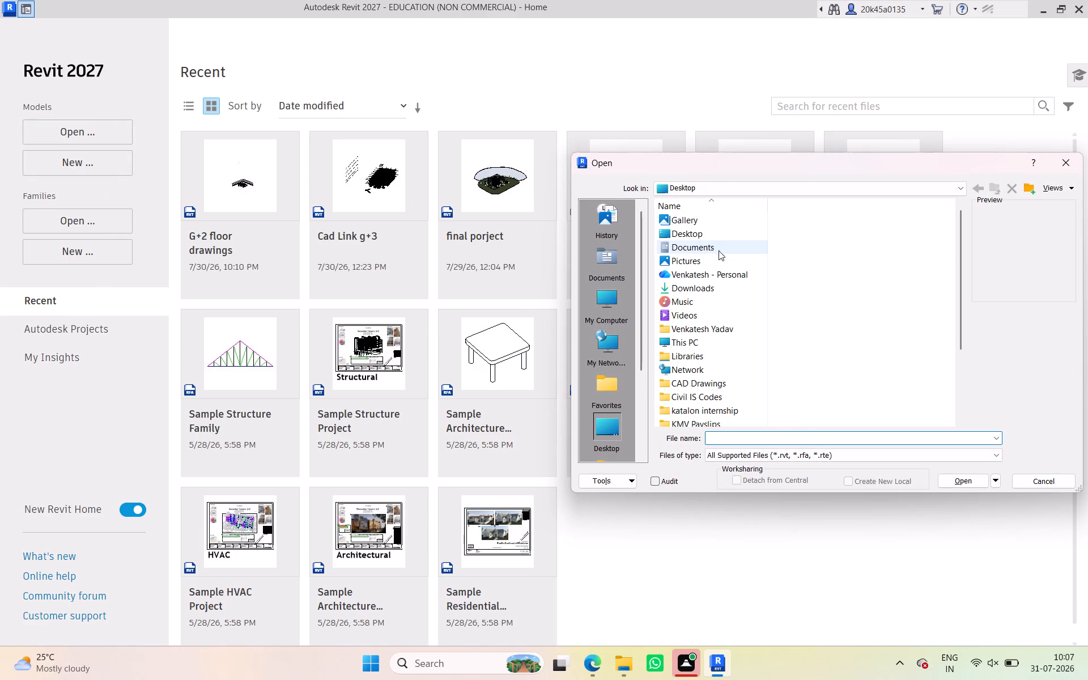
{"action": "left_click", "coordinate": [1078, 167]}
{"action": "left_click", "coordinate": [95, 164]}
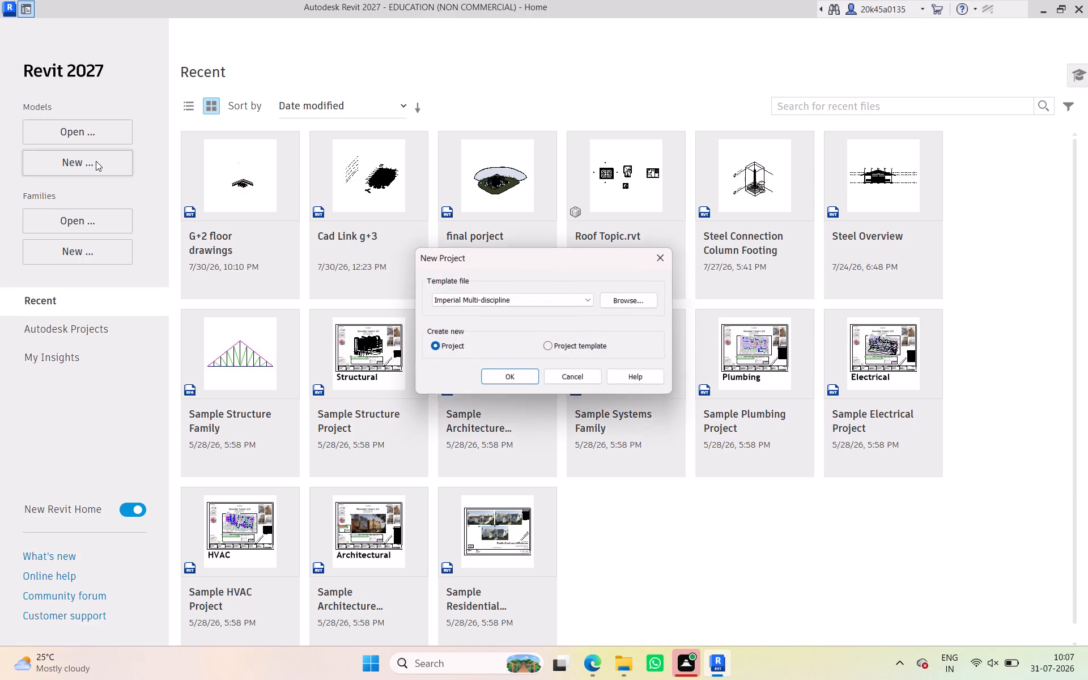
{"action": "left_click", "coordinate": [642, 300]}
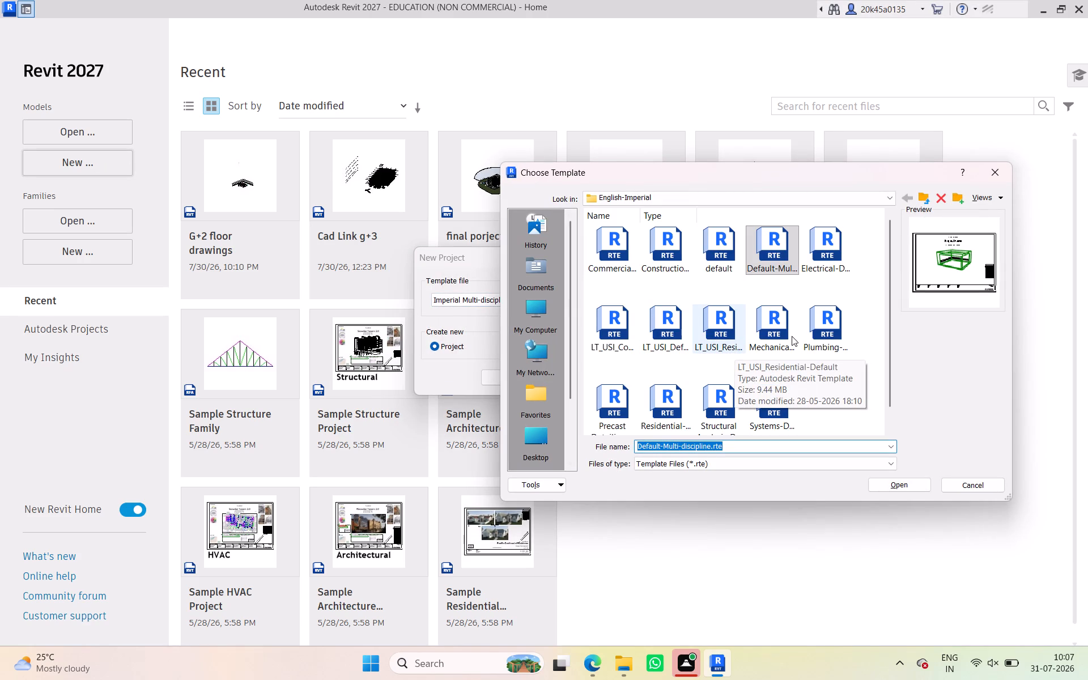
{"action": "left_click", "coordinate": [788, 254]}
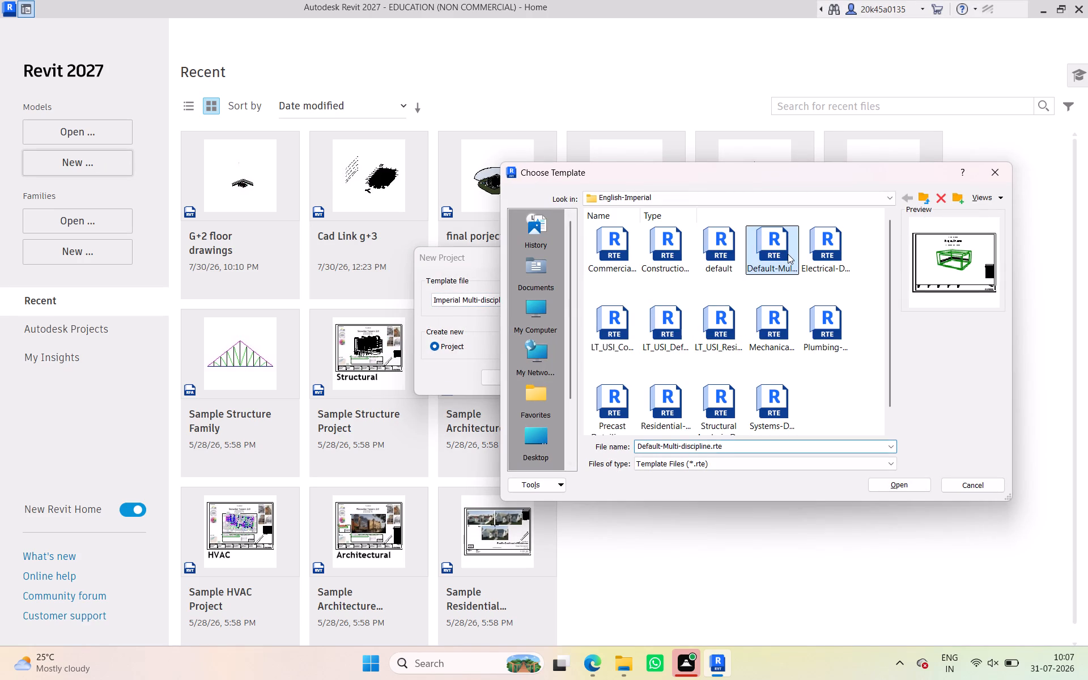
{"action": "left_click", "coordinate": [807, 254]}
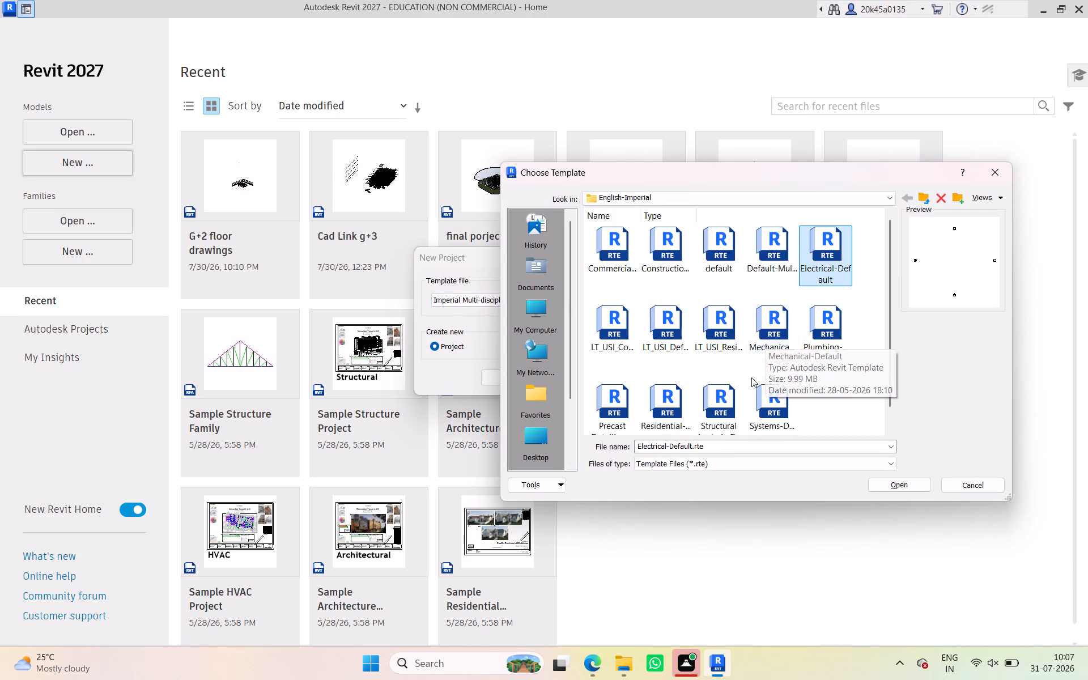
{"action": "scroll", "coordinate": [709, 402], "scroll_direction": "down", "scroll_amount": 2}
{"action": "left_click", "coordinate": [720, 389]}
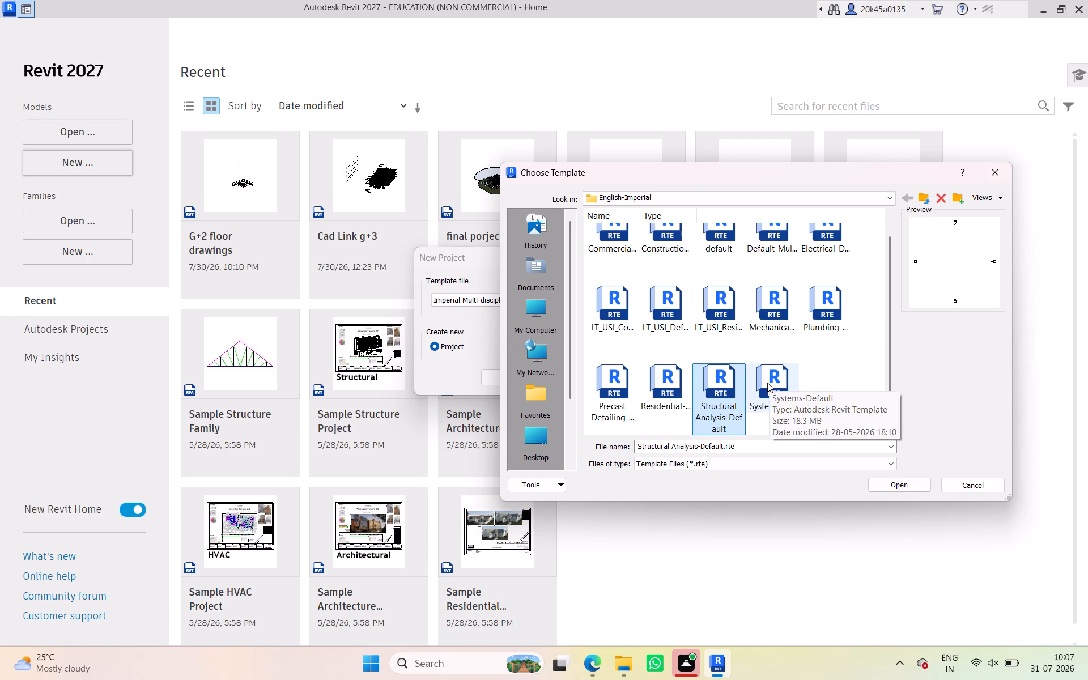
{"action": "left_click", "coordinate": [767, 382]}
{"action": "left_click", "coordinate": [724, 393]}
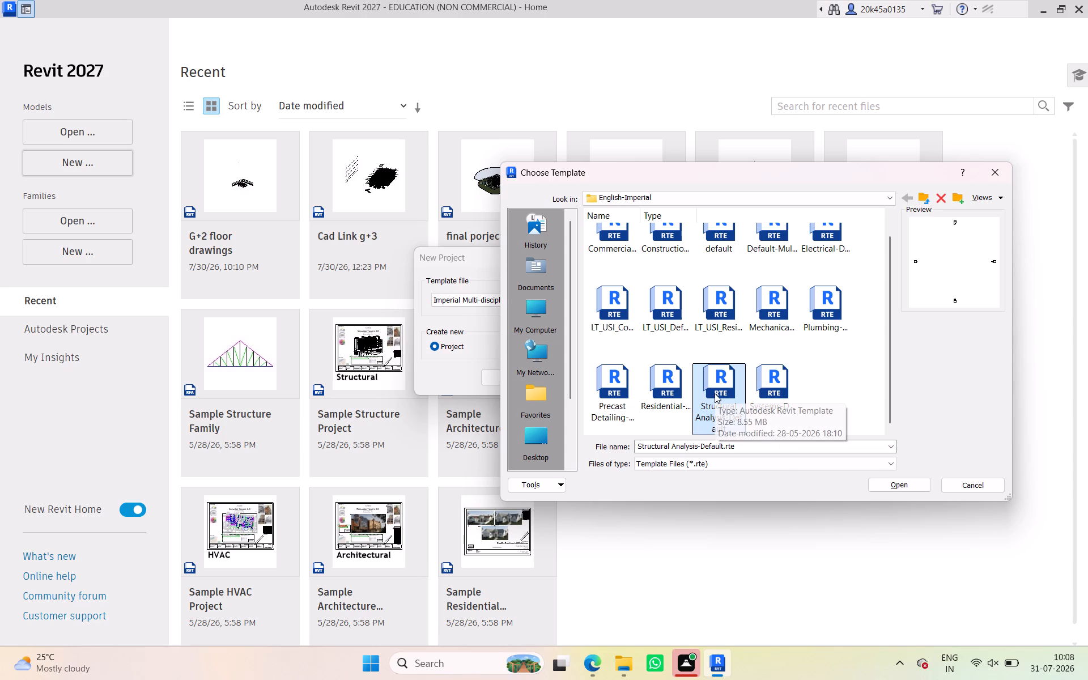
{"action": "left_click", "coordinate": [855, 460]}
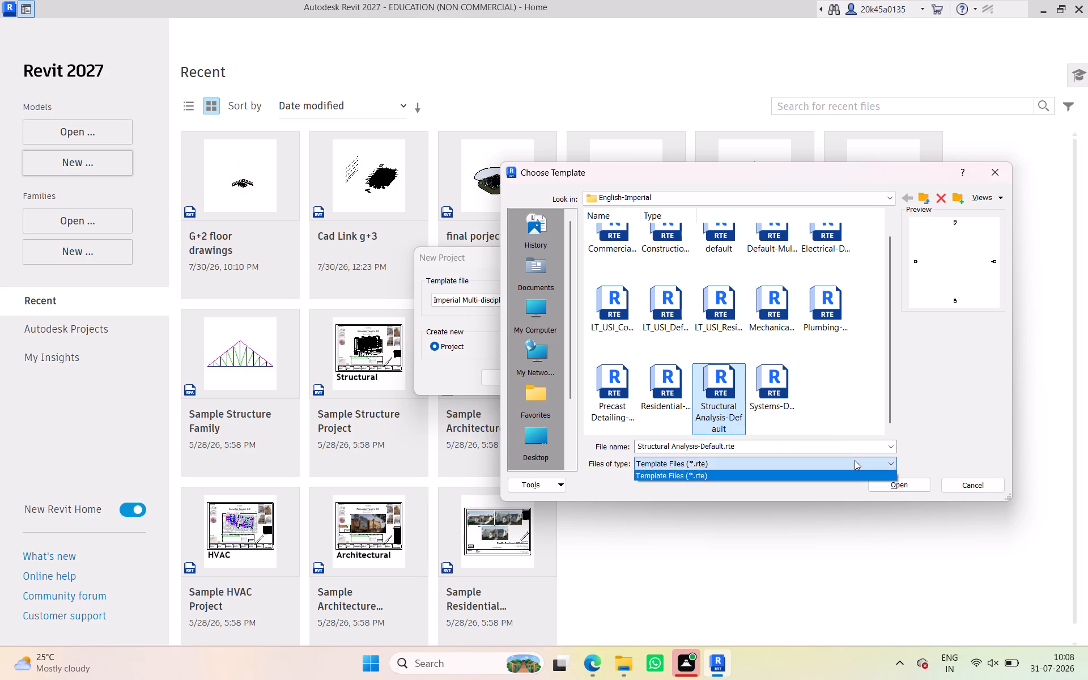
{"action": "left_click", "coordinate": [855, 460]}
{"action": "left_click", "coordinate": [887, 484]}
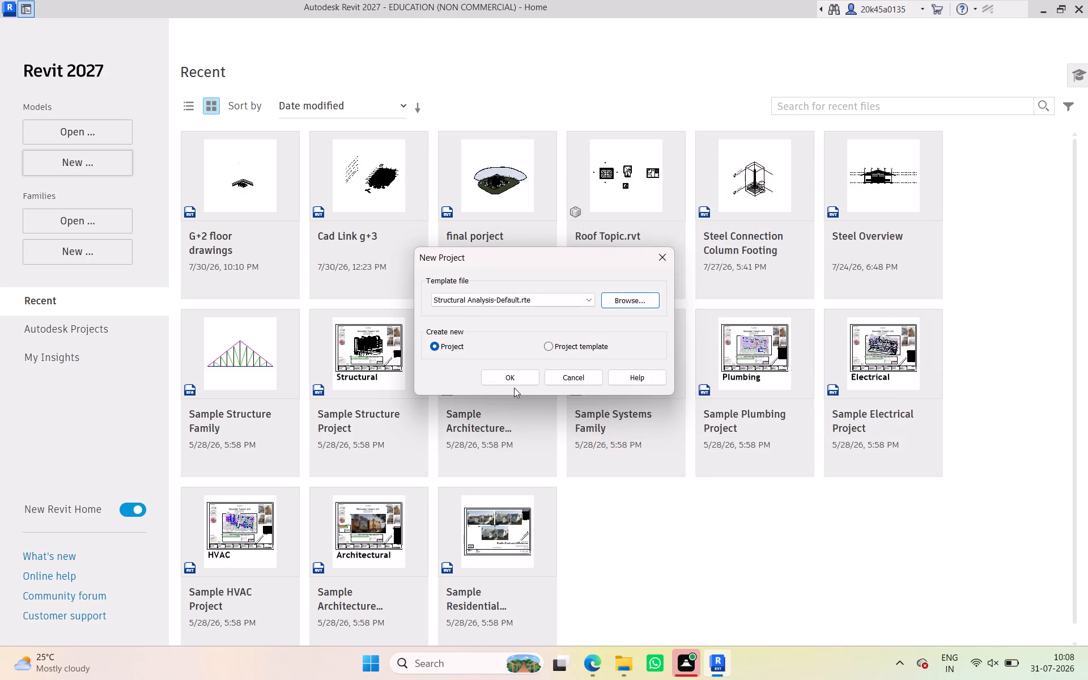
{"action": "left_click", "coordinate": [507, 382]}
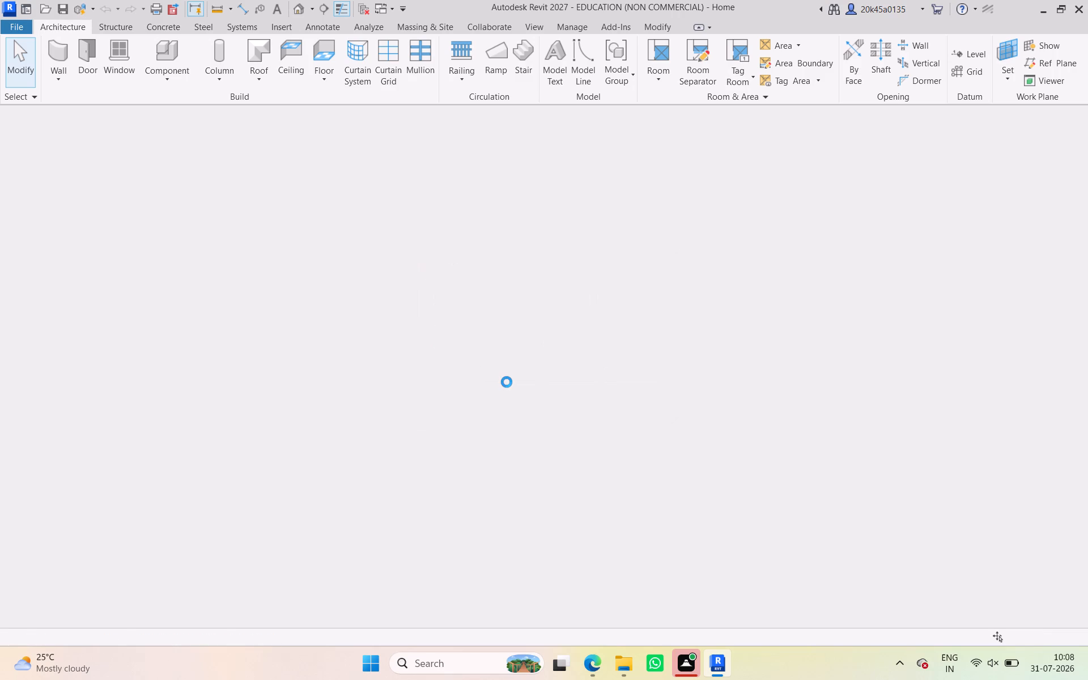
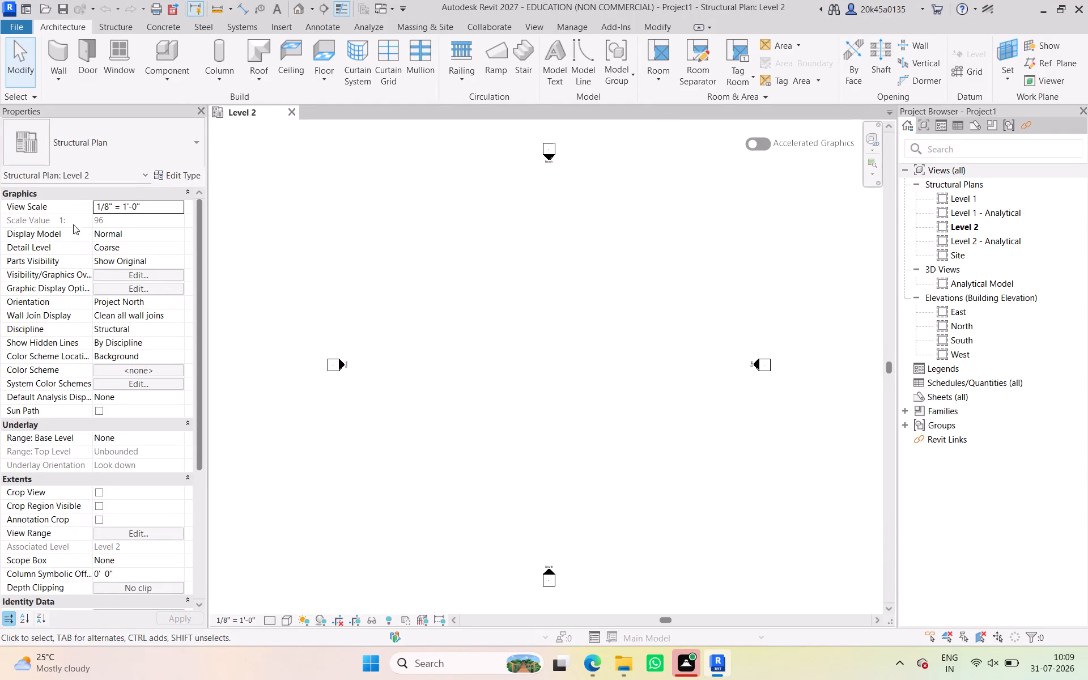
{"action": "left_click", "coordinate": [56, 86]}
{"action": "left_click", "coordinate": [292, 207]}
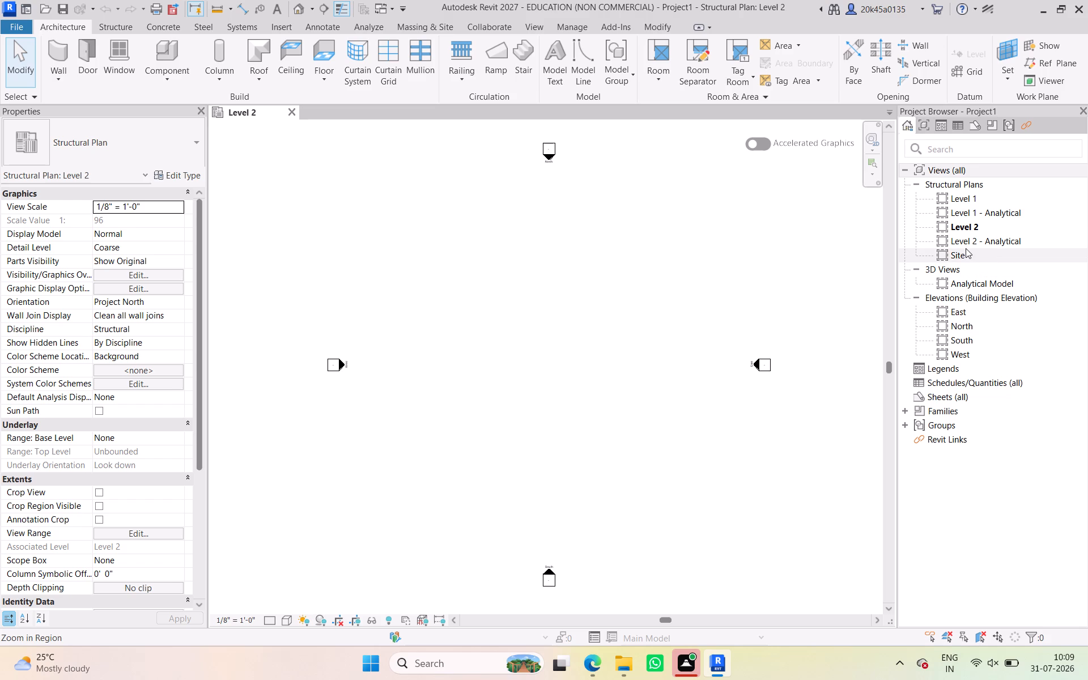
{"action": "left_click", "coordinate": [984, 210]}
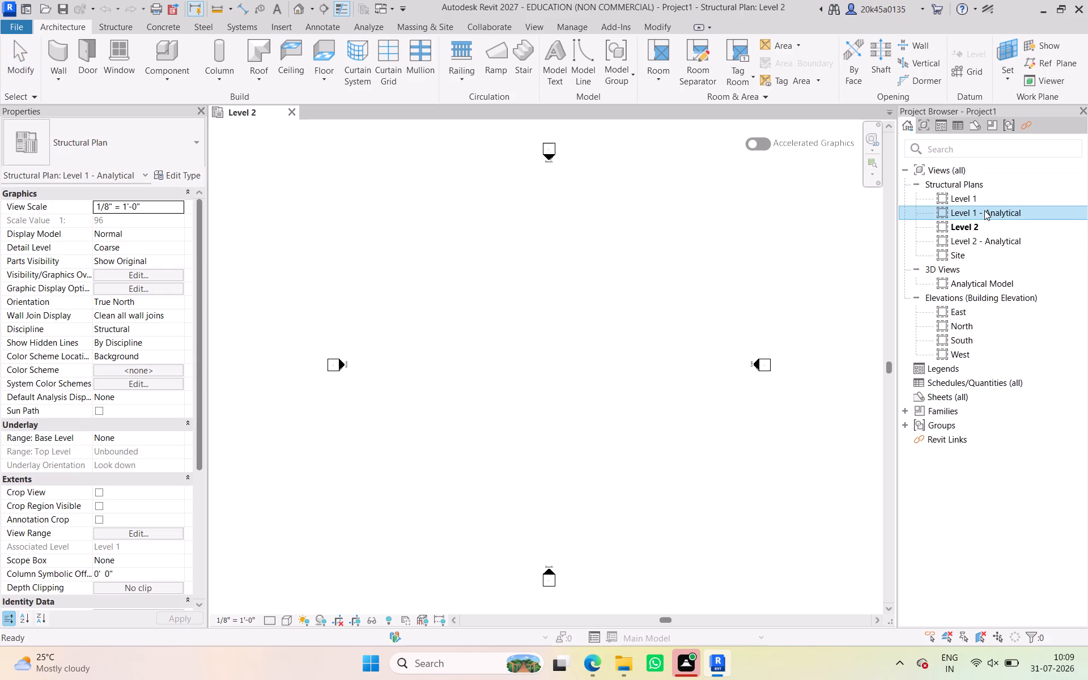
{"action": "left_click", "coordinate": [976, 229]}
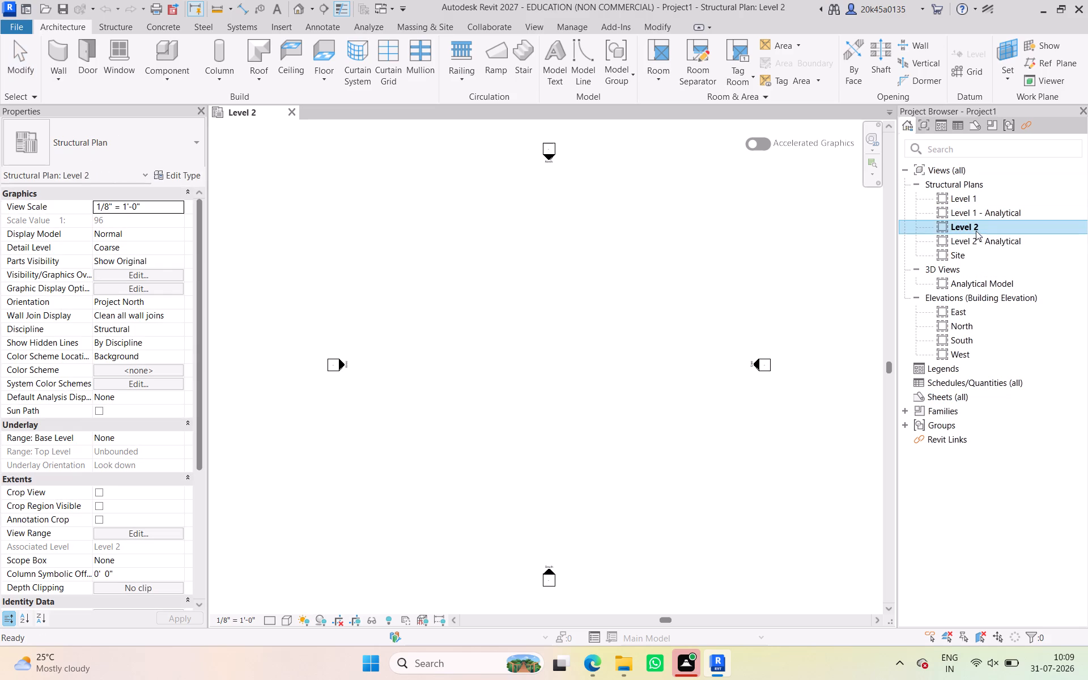
Open the North elevation of Project1 and open Level 2's elevation value for editing.
{"action": "double_click", "coordinate": [954, 322]}
{"action": "scroll", "coordinate": [841, 392], "scroll_direction": "up", "scroll_amount": 5}
{"action": "middle_click_drag", "start_coordinate": [841, 392], "coordinate": [628, 484]}
{"action": "scroll", "coordinate": [627, 430], "scroll_direction": "up", "scroll_amount": 8}
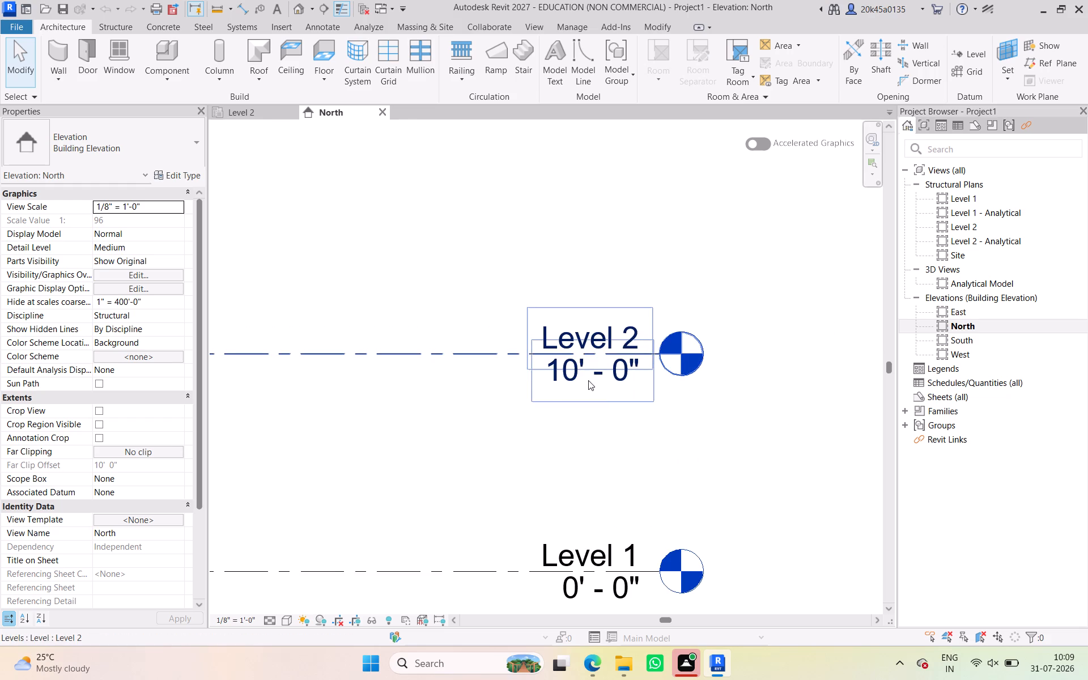
{"action": "left_click", "coordinate": [587, 380]}
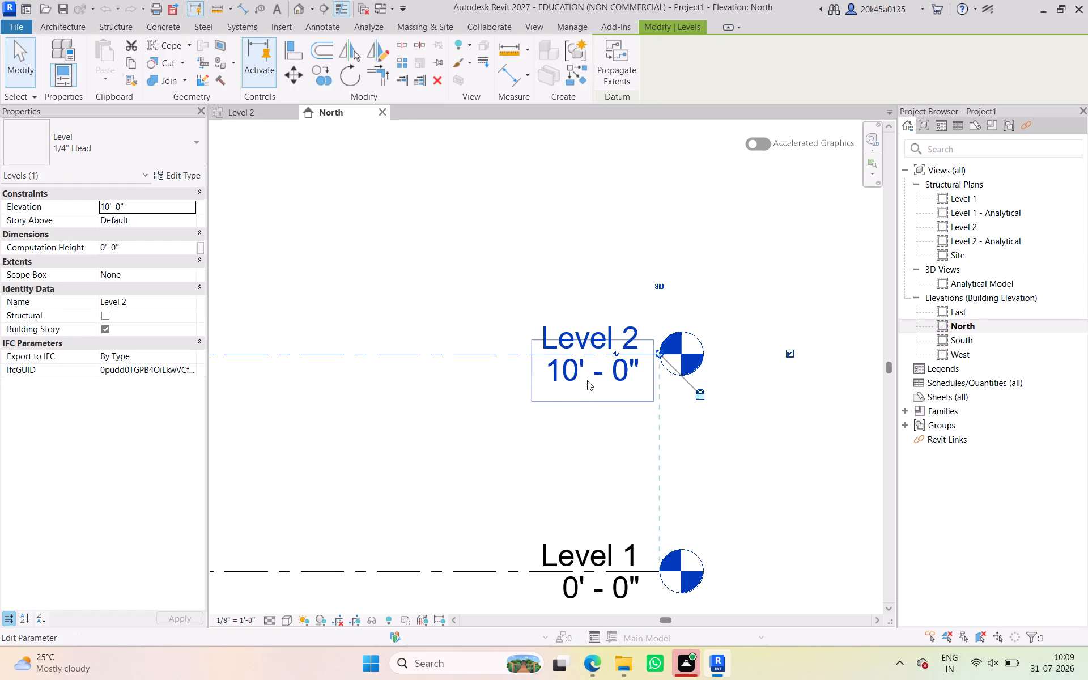
{"action": "left_click", "coordinate": [583, 369]}
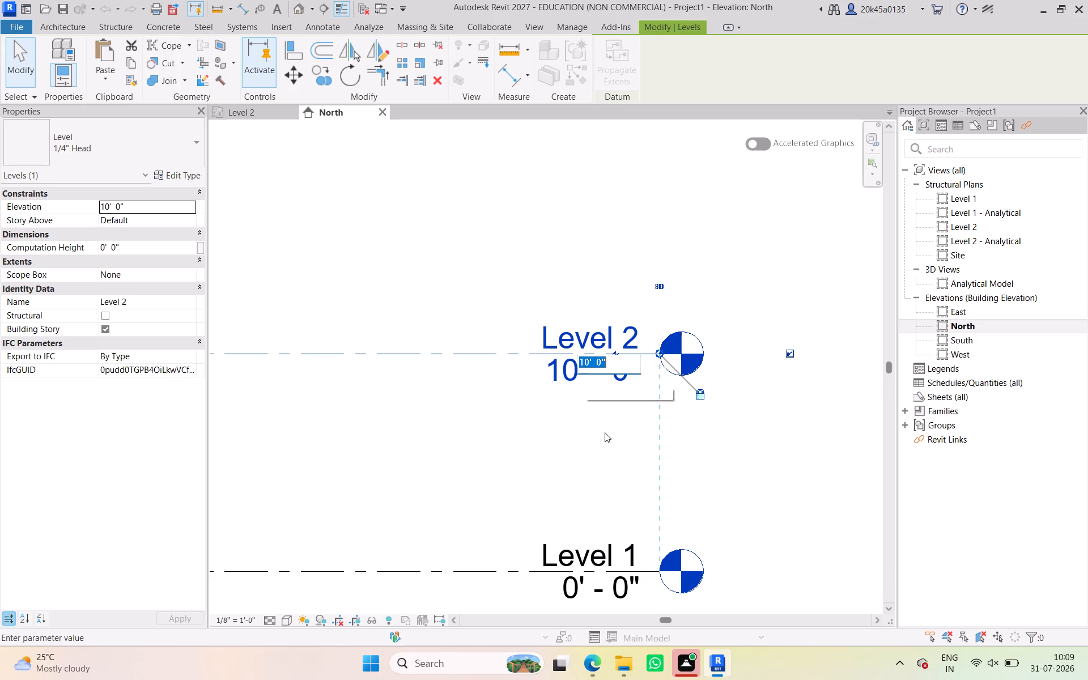
Switch to File Explorer and delete Cad Link g+3.0004, .0015, .0016 and .0017 from the Revit-Structure Practice Drawings folder.
{"action": "left_click", "coordinate": [625, 667]}
{"action": "left_click", "coordinate": [274, 381]}
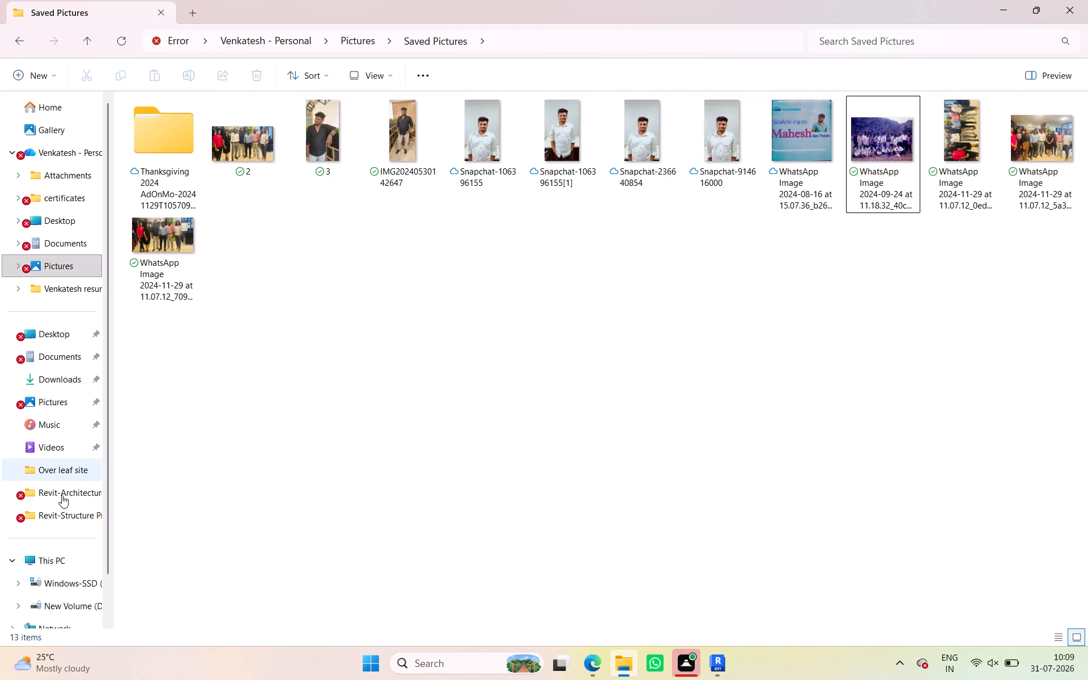
{"action": "left_click", "coordinate": [52, 515]}
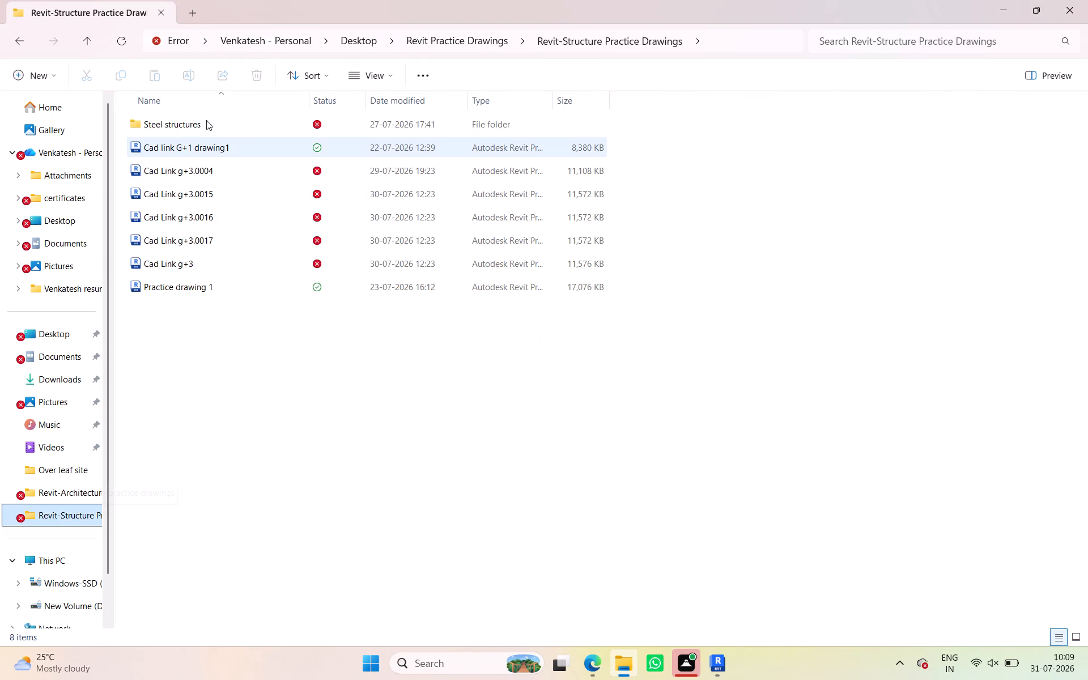
{"action": "left_click", "coordinate": [218, 171]}
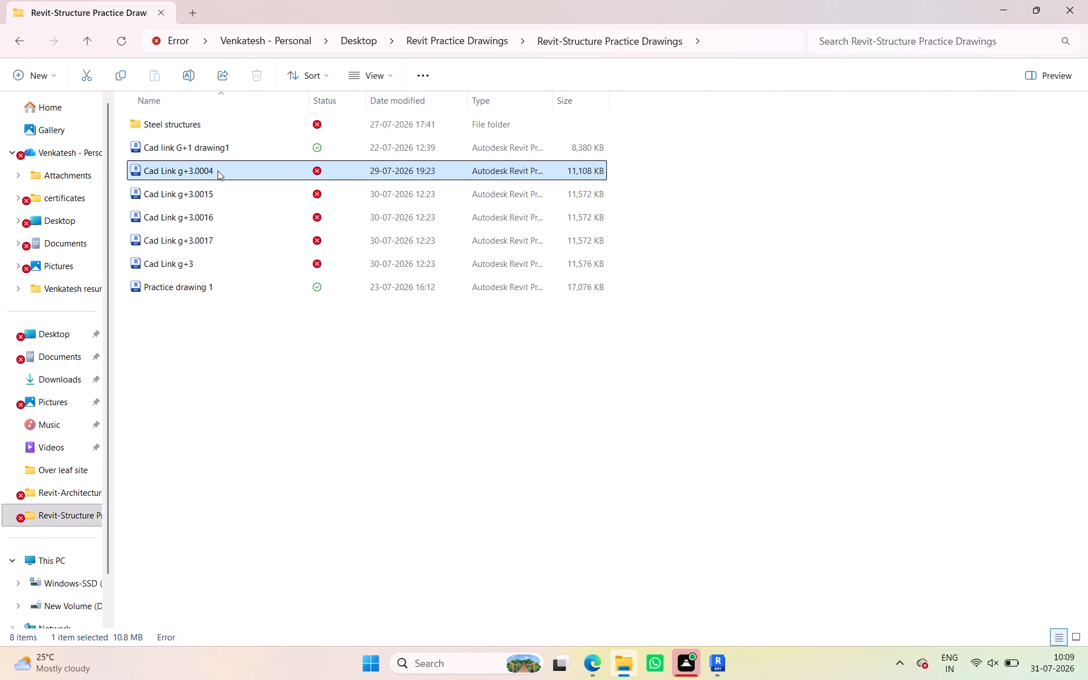
{"action": "key", "text": "Delete"}
{"action": "left_click", "coordinate": [216, 174]}
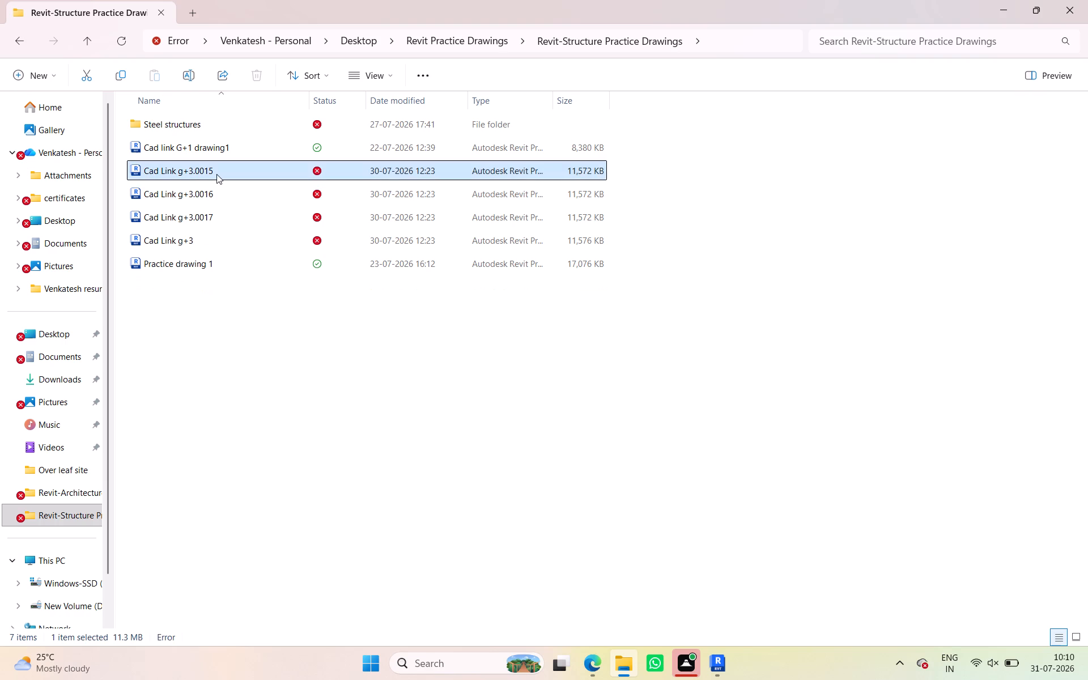
{"action": "key", "text": "Delete"}
{"action": "left_click", "coordinate": [216, 174]}
{"action": "key", "text": "Delete"}
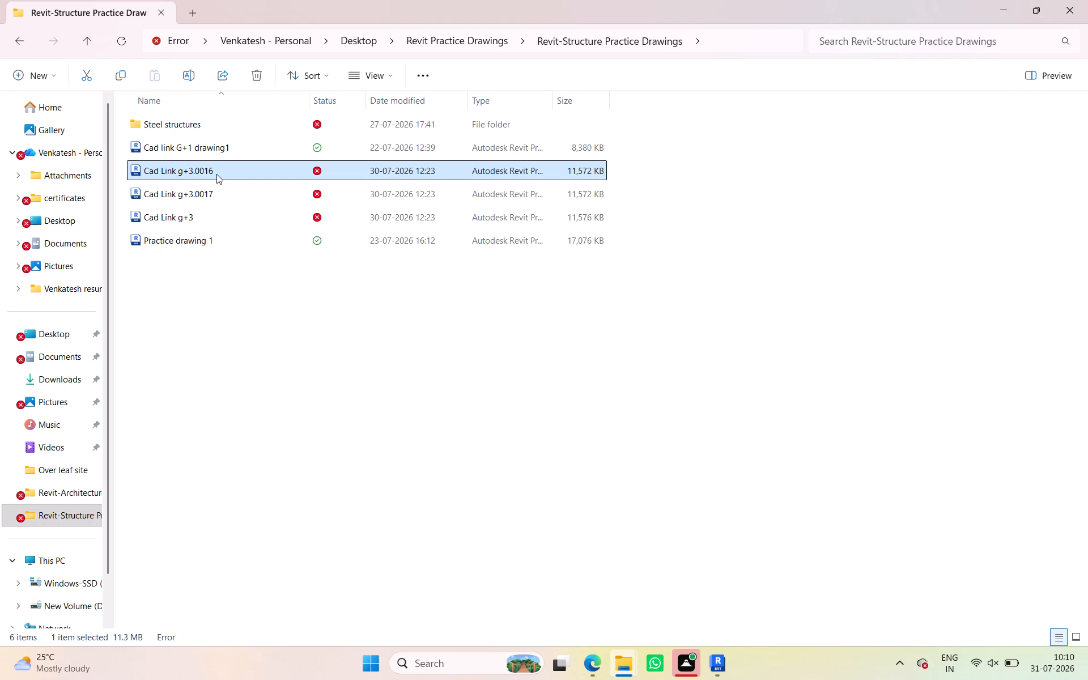
{"action": "left_click", "coordinate": [216, 174]}
{"action": "key", "text": "Delete"}
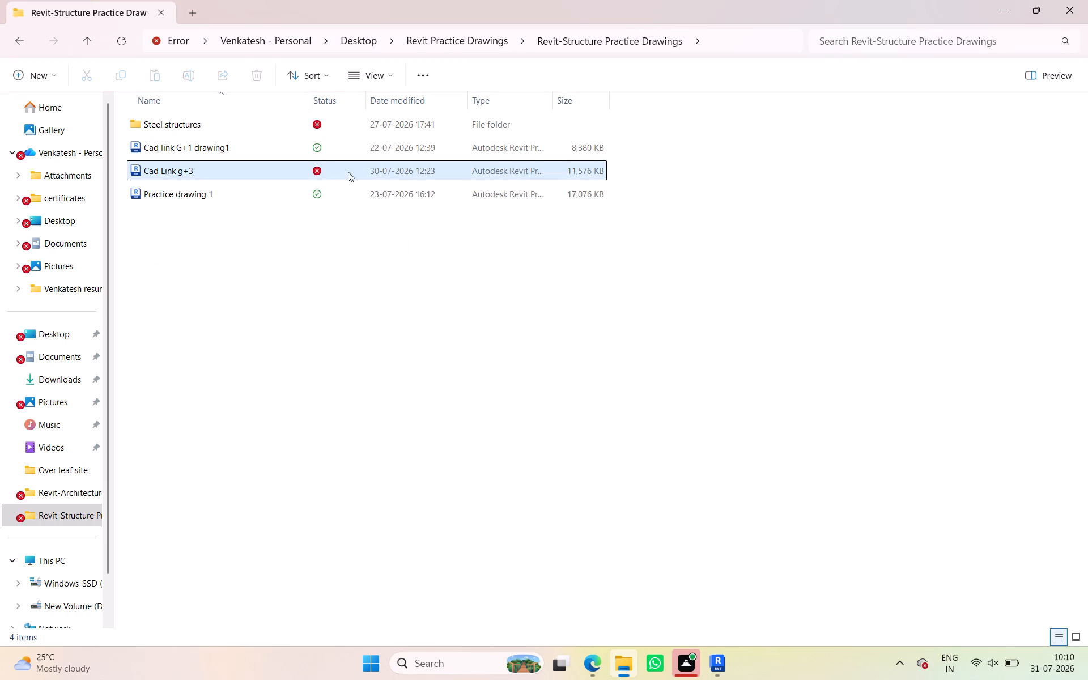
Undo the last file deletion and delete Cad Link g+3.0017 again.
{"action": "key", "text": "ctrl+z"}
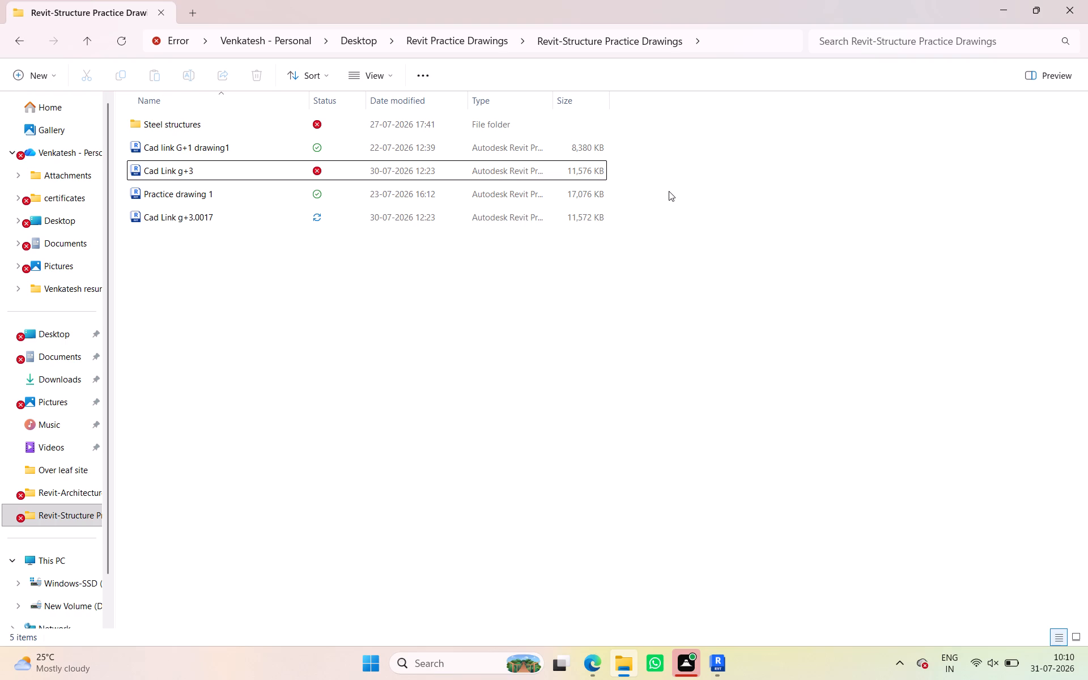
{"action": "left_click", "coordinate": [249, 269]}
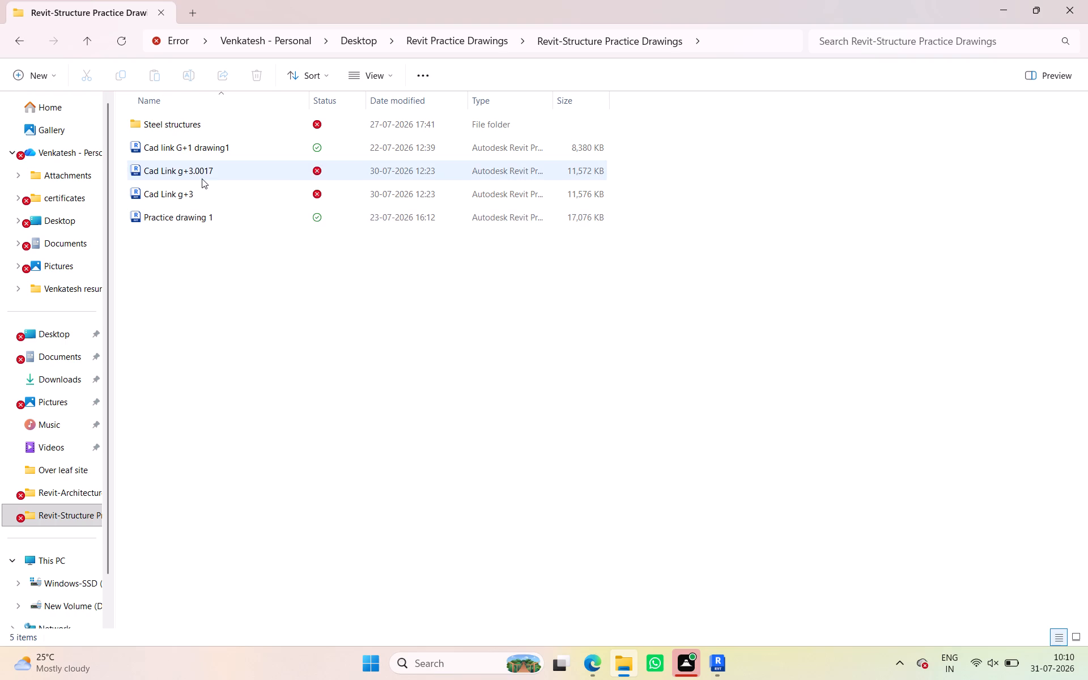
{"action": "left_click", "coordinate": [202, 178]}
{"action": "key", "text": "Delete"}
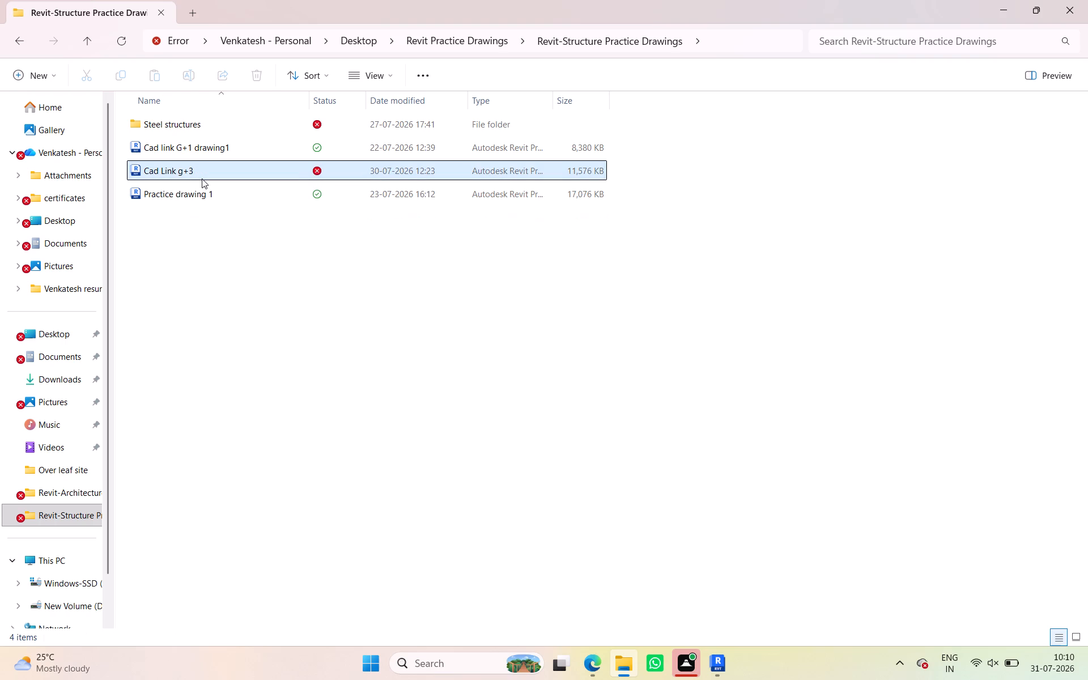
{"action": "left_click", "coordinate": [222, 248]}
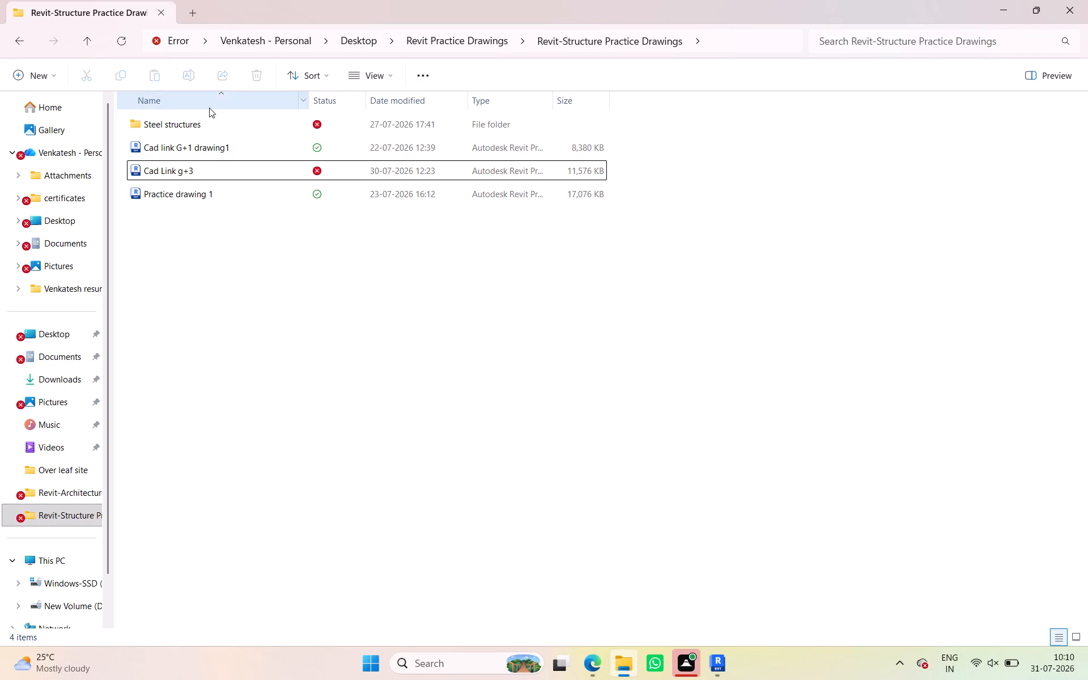
Open the Steel structures folder and delete the Steel Connection Column Footing.0002 backup file.
{"action": "double_click", "coordinate": [215, 128]}
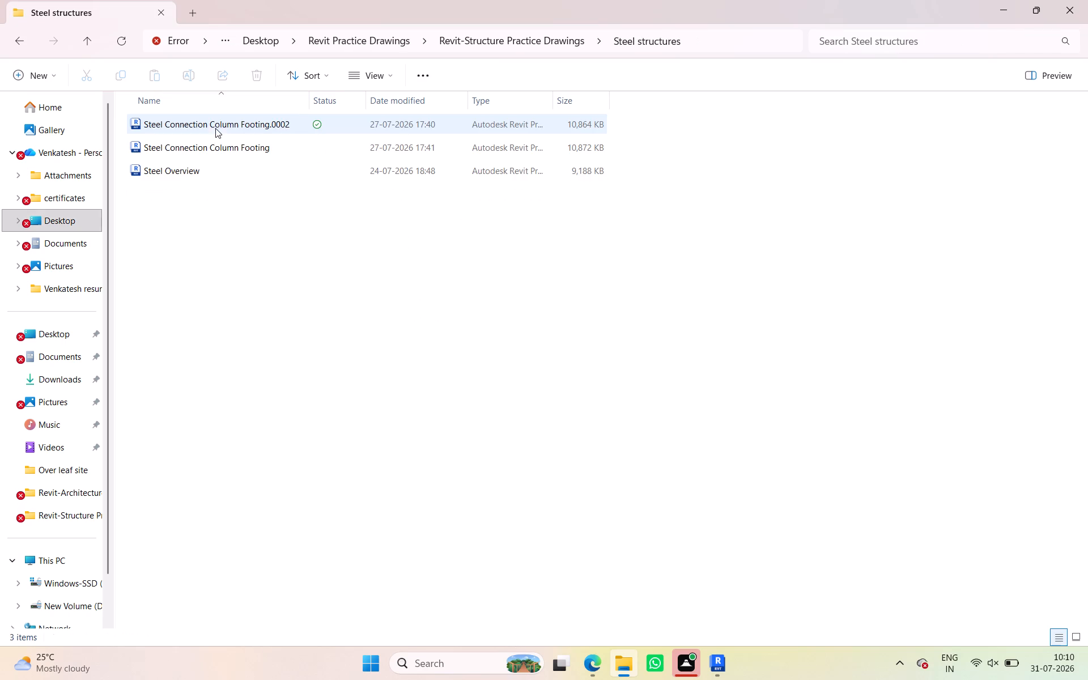
{"action": "left_click", "coordinate": [236, 214]}
{"action": "left_click", "coordinate": [245, 129]}
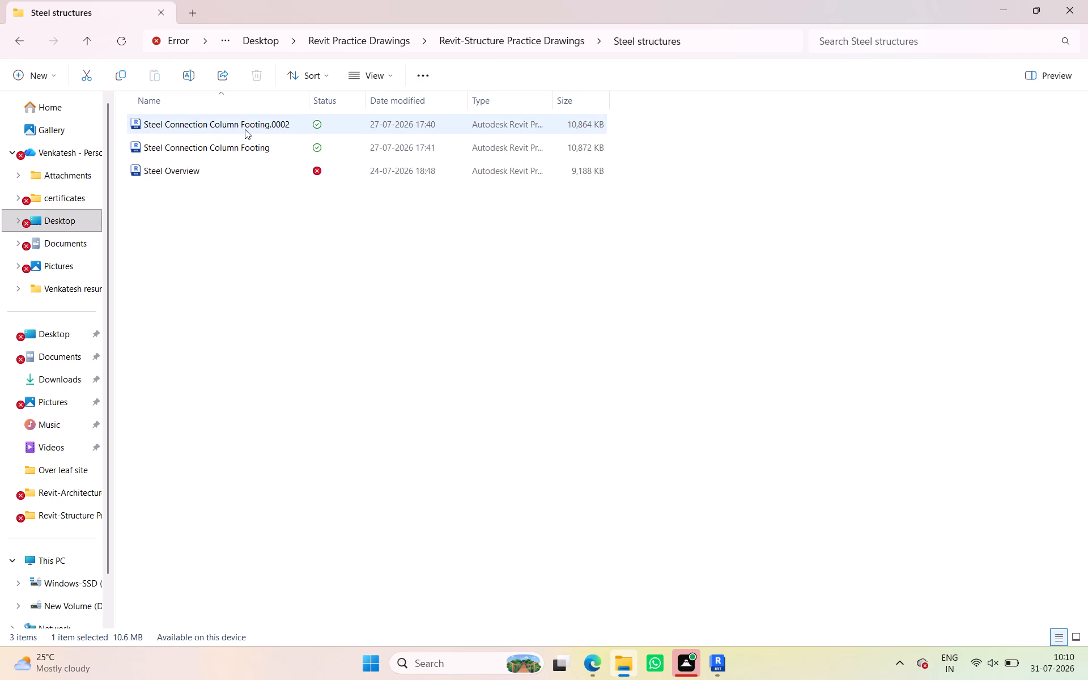
{"action": "key", "text": "Delete"}
{"action": "left_click", "coordinate": [244, 183]}
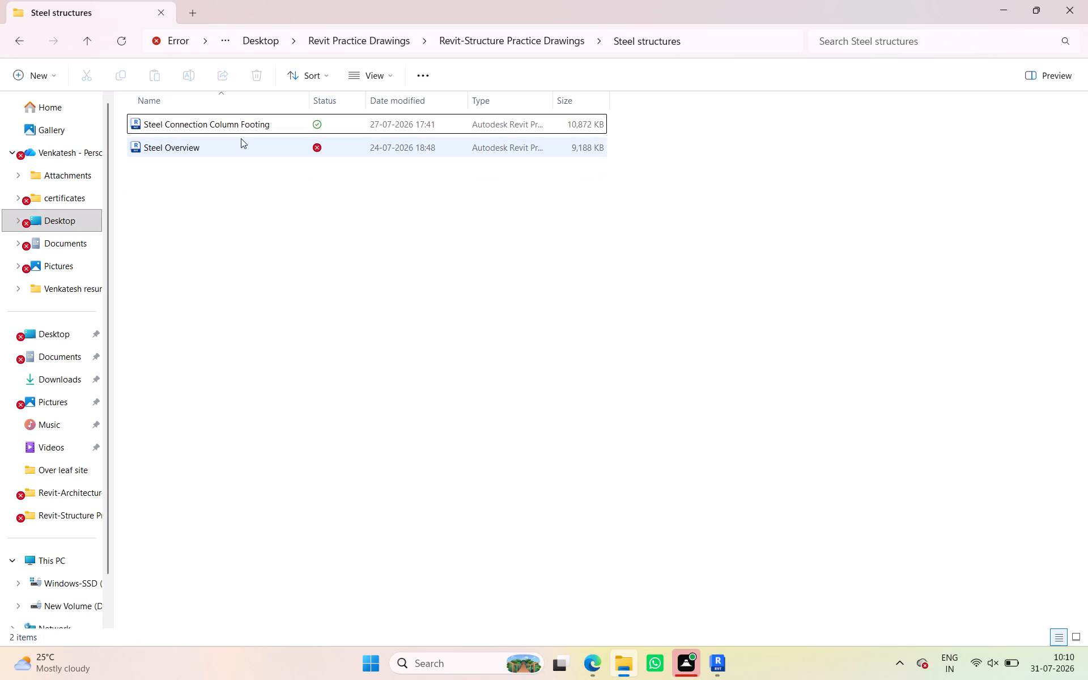
Open the Steel Connection Column Footing project in Revit and examine the column's base plate, bolts and footing in 3D.
{"action": "double_click", "coordinate": [241, 126]}
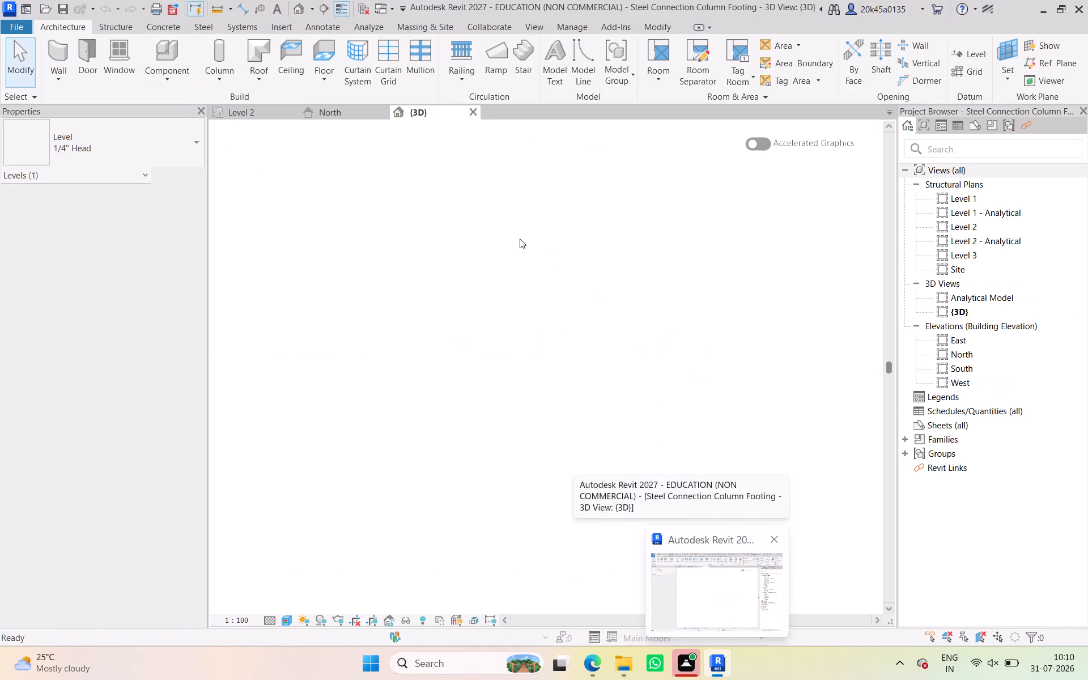
{"action": "scroll", "coordinate": [570, 488], "scroll_direction": "up", "scroll_amount": 5}
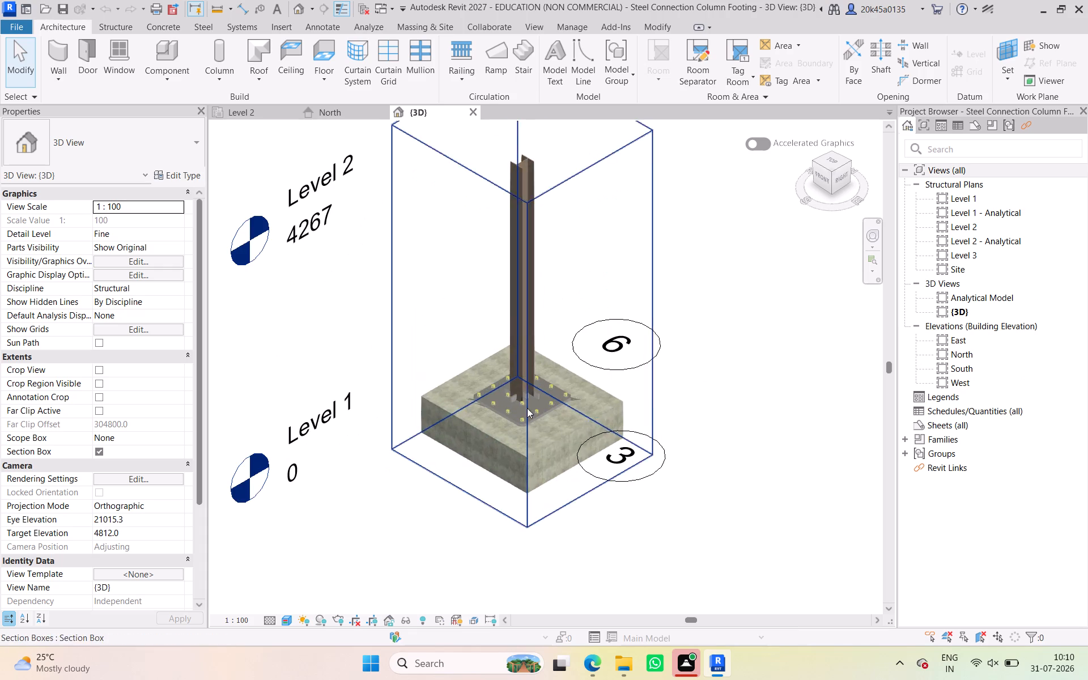
{"action": "scroll", "coordinate": [525, 406], "scroll_direction": "up", "scroll_amount": 11}
{"action": "scroll", "coordinate": [625, 511], "scroll_direction": "down", "scroll_amount": 2}
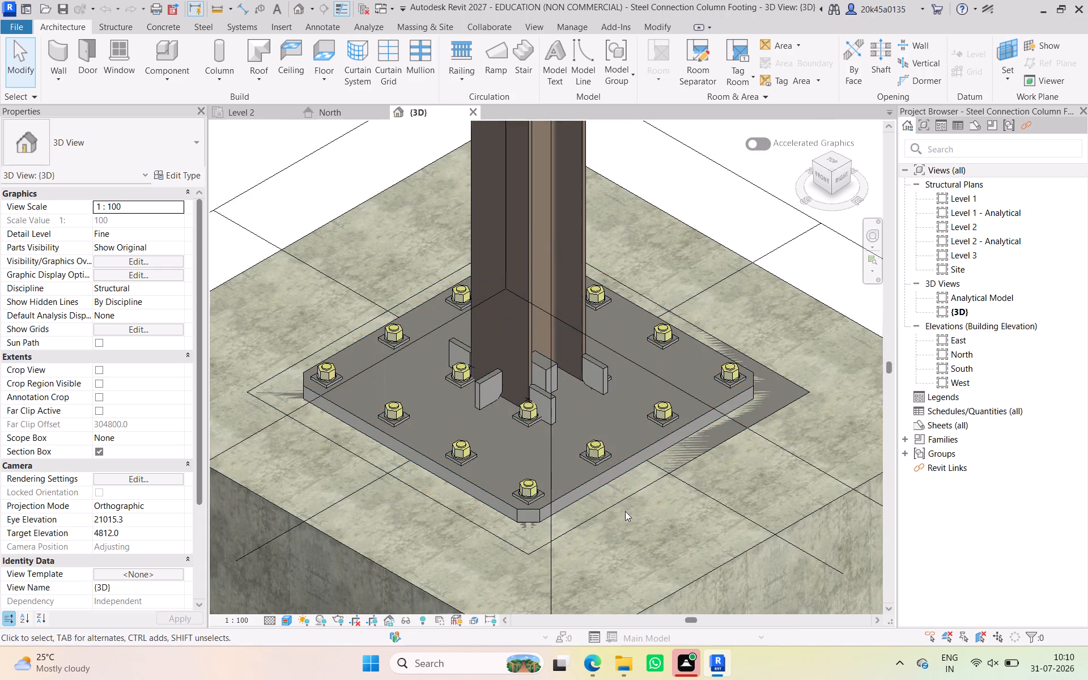
{"action": "scroll", "coordinate": [625, 511], "scroll_direction": "down", "scroll_amount": 12}
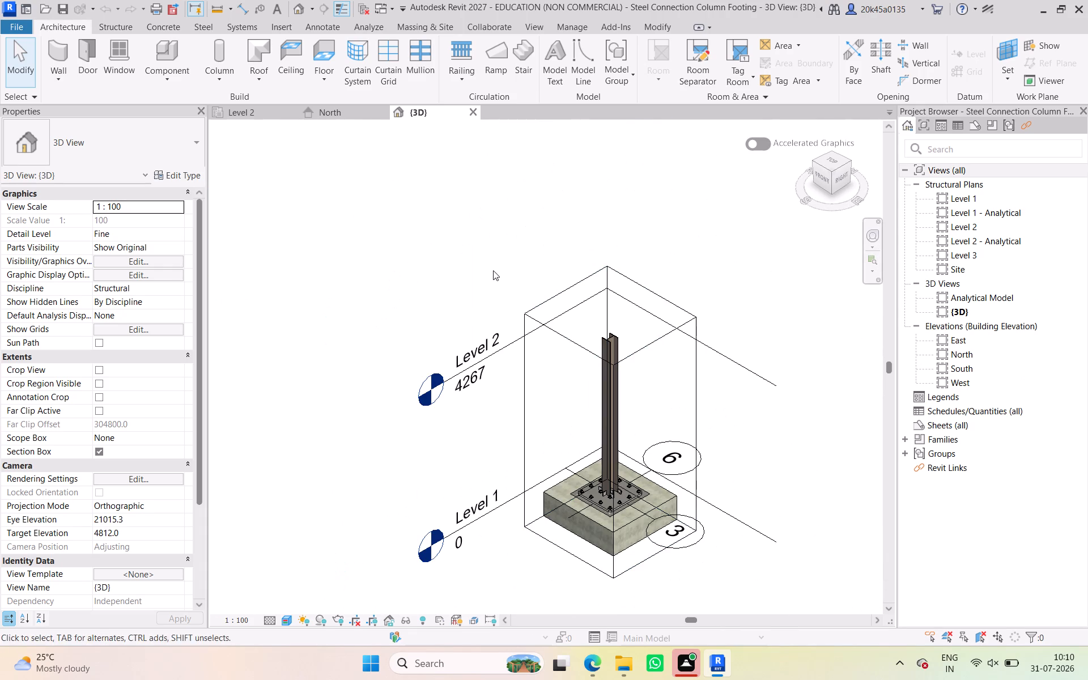
Turn off the Section Box in the 3D view so the full grid of columns and footings shows.
{"action": "left_click", "coordinate": [571, 336]}
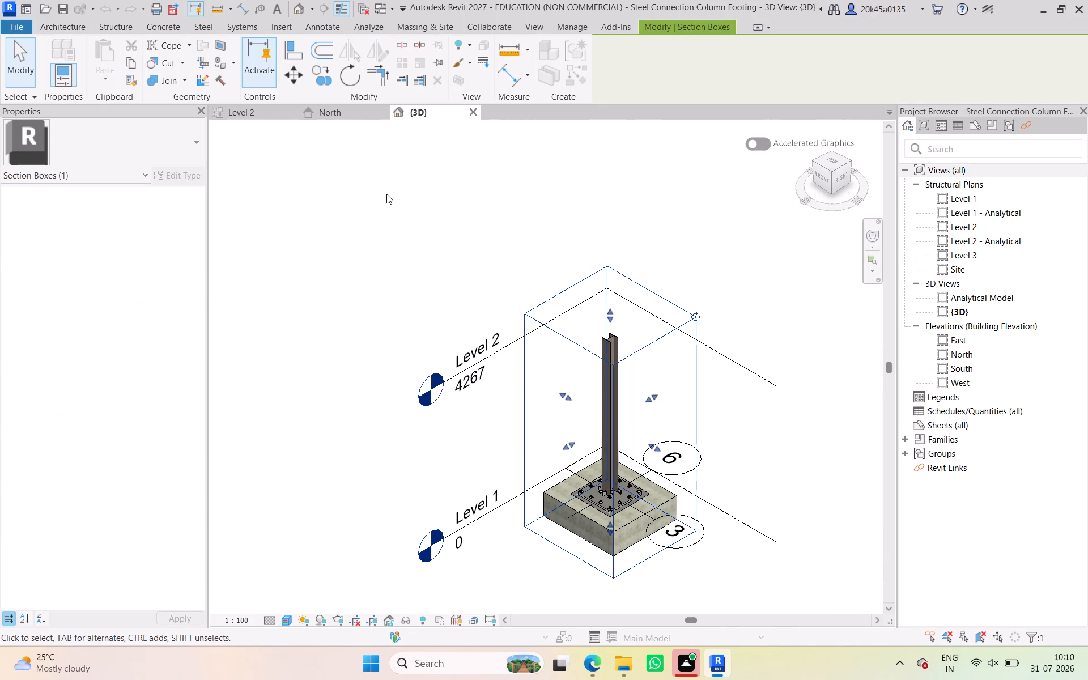
{"action": "left_click", "coordinate": [398, 196]}
{"action": "left_click", "coordinate": [100, 450]}
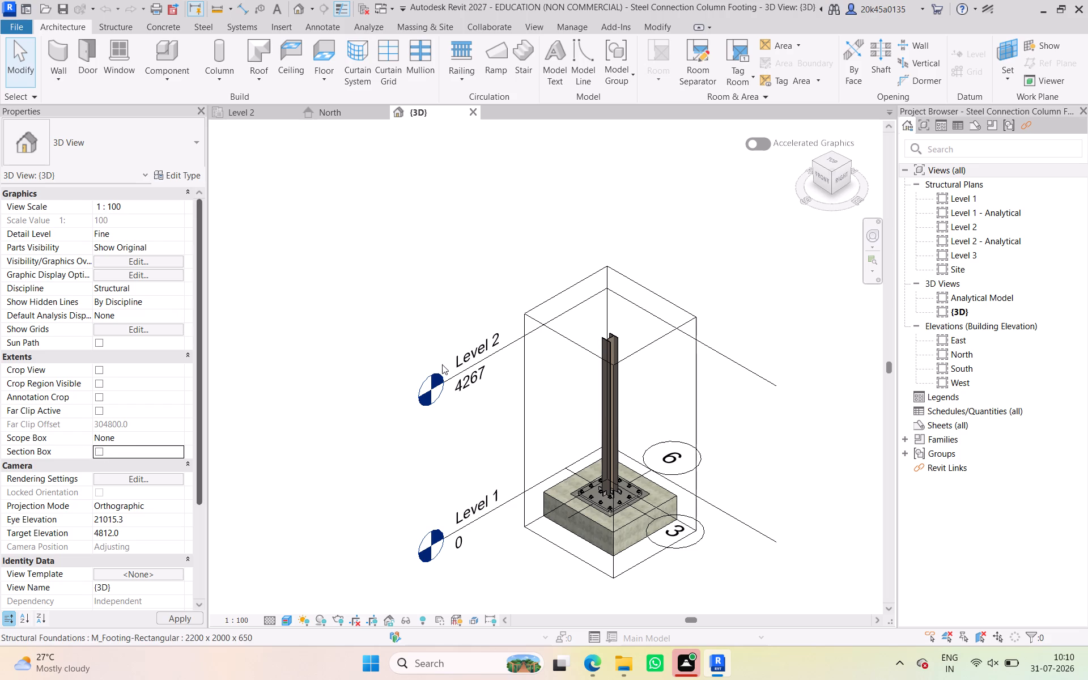
{"action": "scroll", "coordinate": [475, 332], "scroll_direction": "down", "scroll_amount": 10}
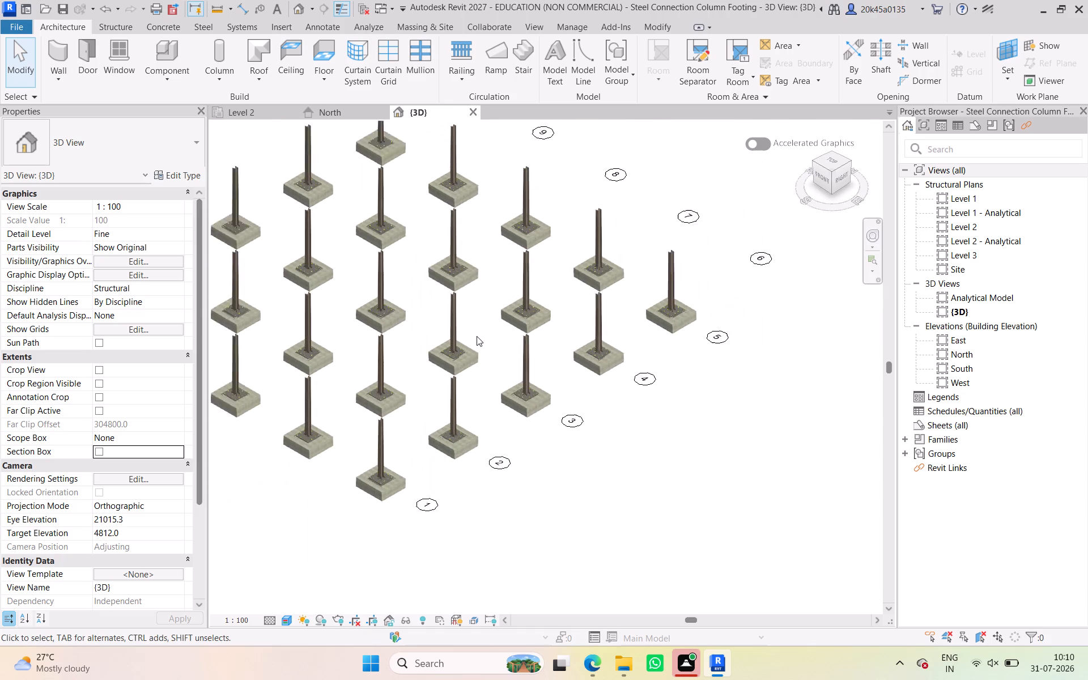
{"action": "scroll", "coordinate": [477, 336], "scroll_direction": "down", "scroll_amount": 1}
{"action": "middle_click_drag", "start_coordinate": [482, 345], "coordinate": [566, 410]}
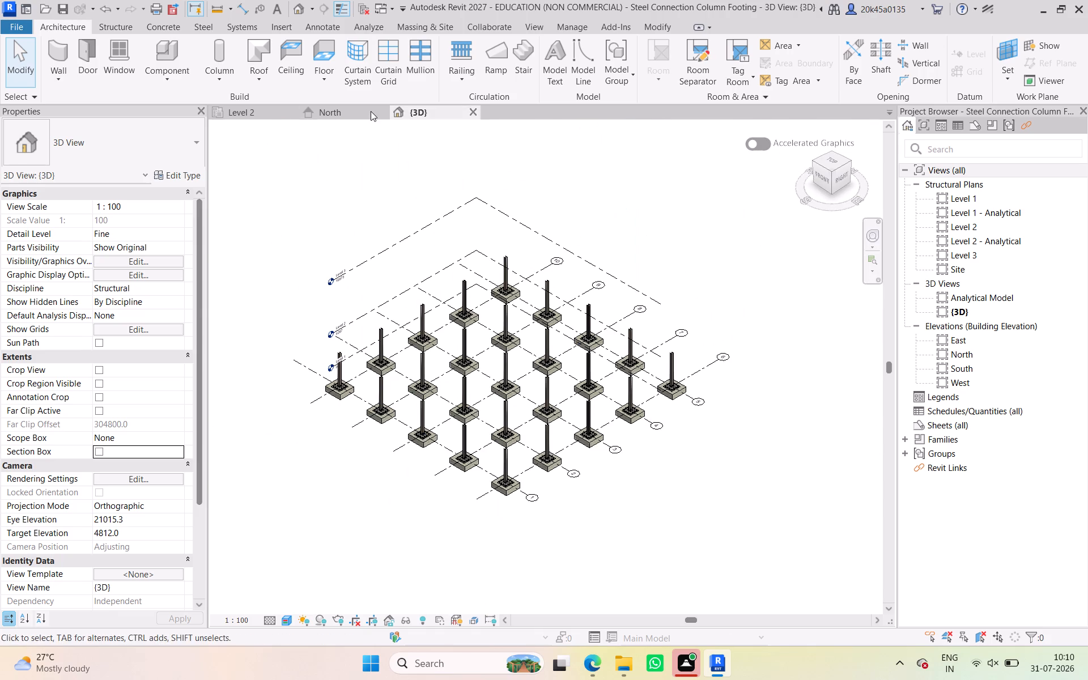
Examine the level heights against the steel columns in the Steel Connection Column Footing 3D view.
{"action": "left_click", "coordinate": [346, 114]}
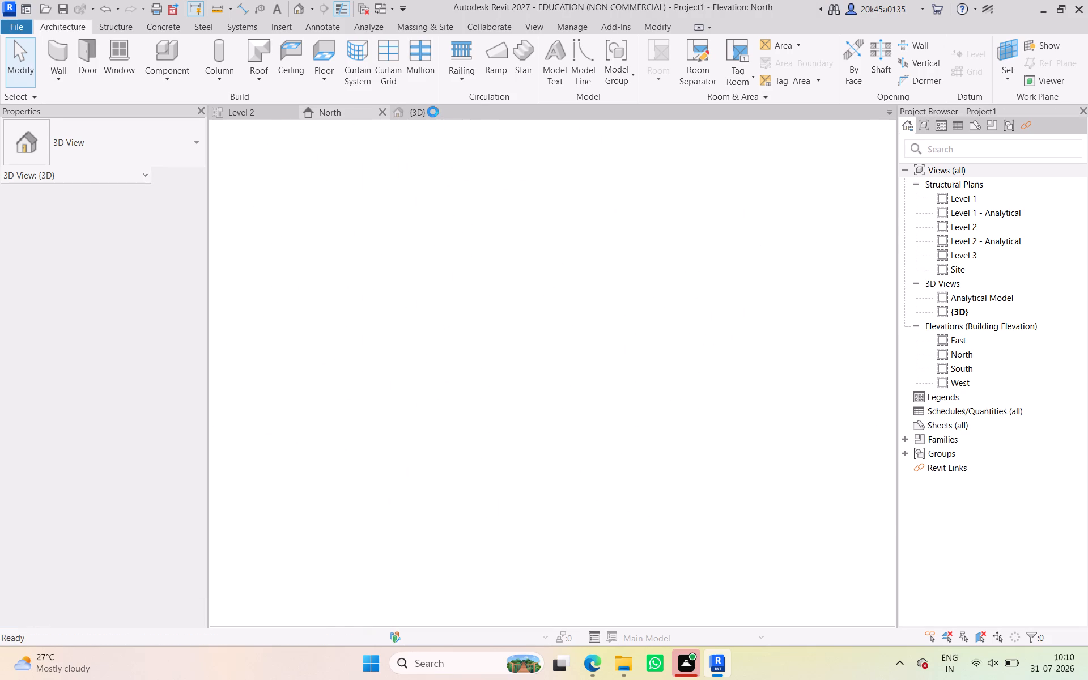
{"action": "left_click", "coordinate": [417, 110]}
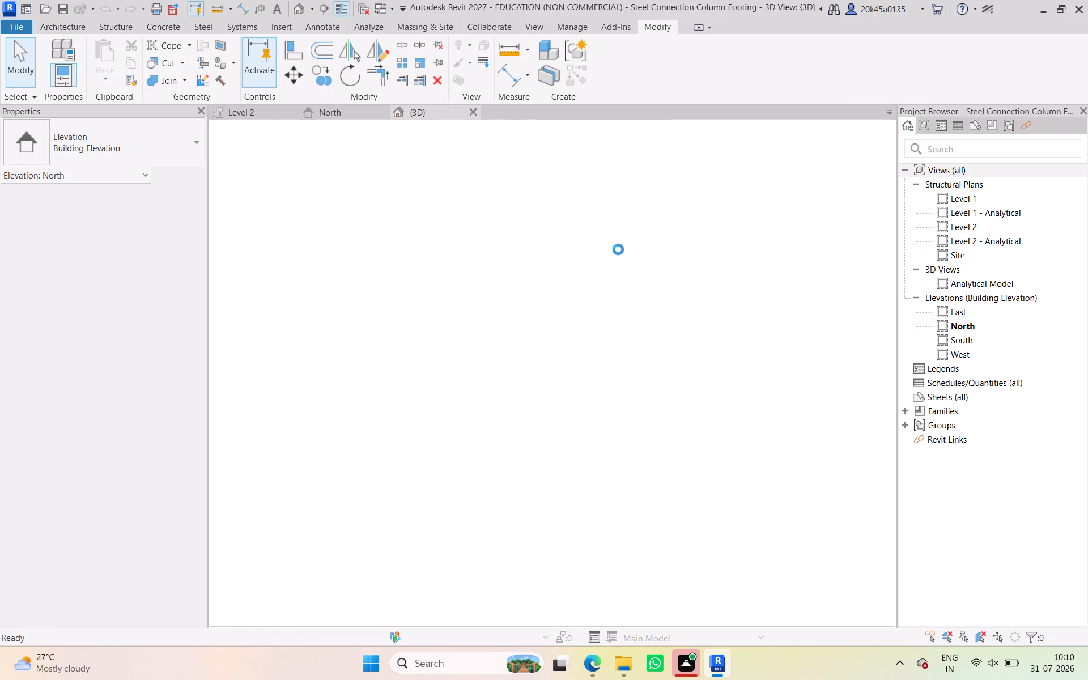
{"action": "middle_click_drag", "start_coordinate": [619, 545], "coordinate": [620, 444]}
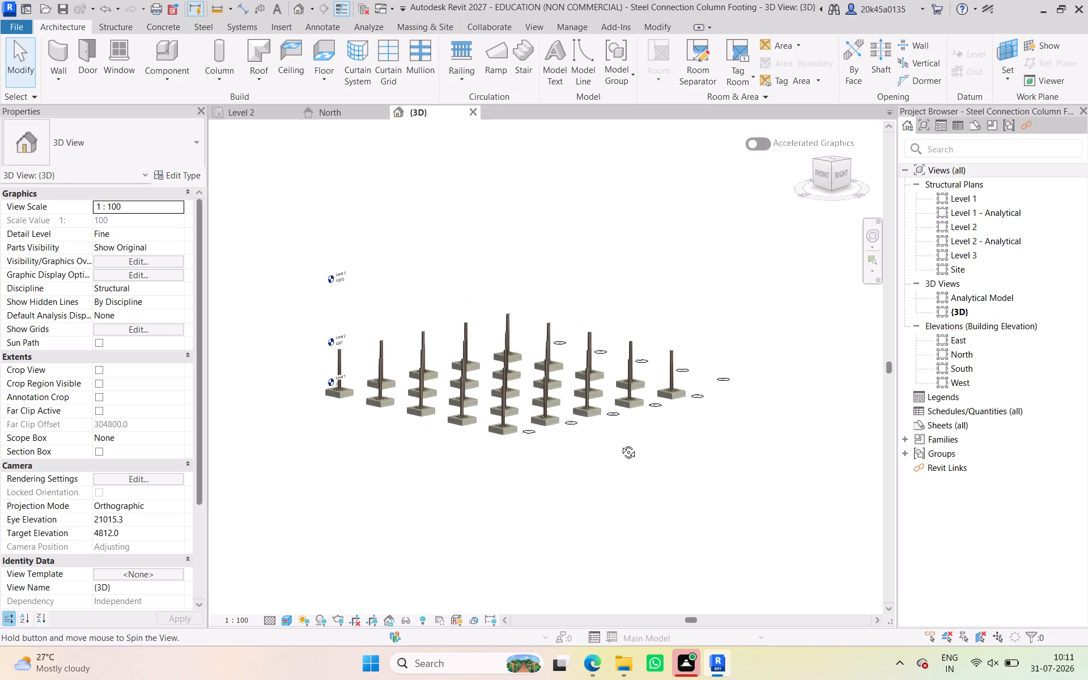
{"action": "middle_click_drag", "start_coordinate": [620, 444], "coordinate": [608, 431]}
{"action": "scroll", "coordinate": [382, 342], "scroll_direction": "up", "scroll_amount": 10}
{"action": "middle_click_drag", "start_coordinate": [343, 319], "coordinate": [474, 361]}
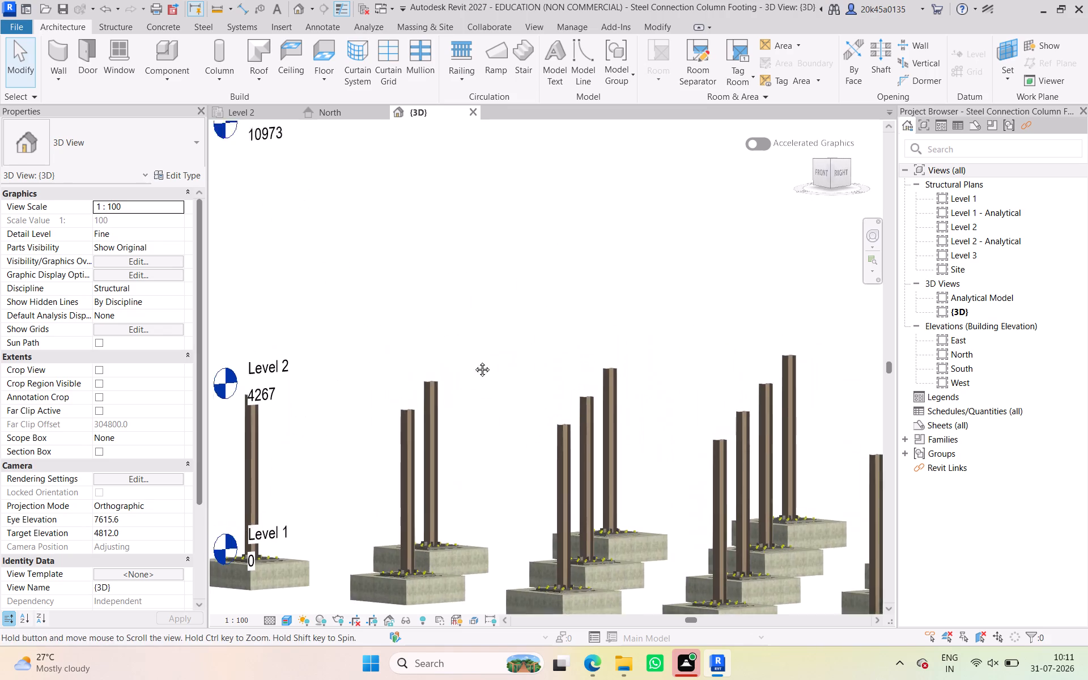
{"action": "middle_click_drag", "start_coordinate": [474, 361], "coordinate": [499, 367]}
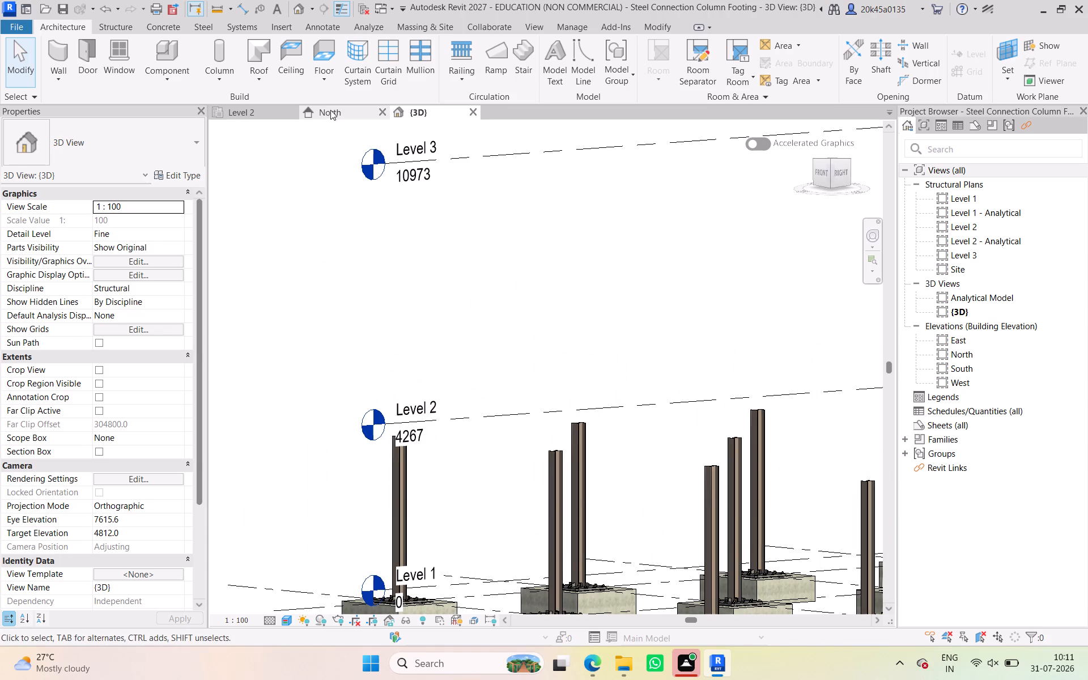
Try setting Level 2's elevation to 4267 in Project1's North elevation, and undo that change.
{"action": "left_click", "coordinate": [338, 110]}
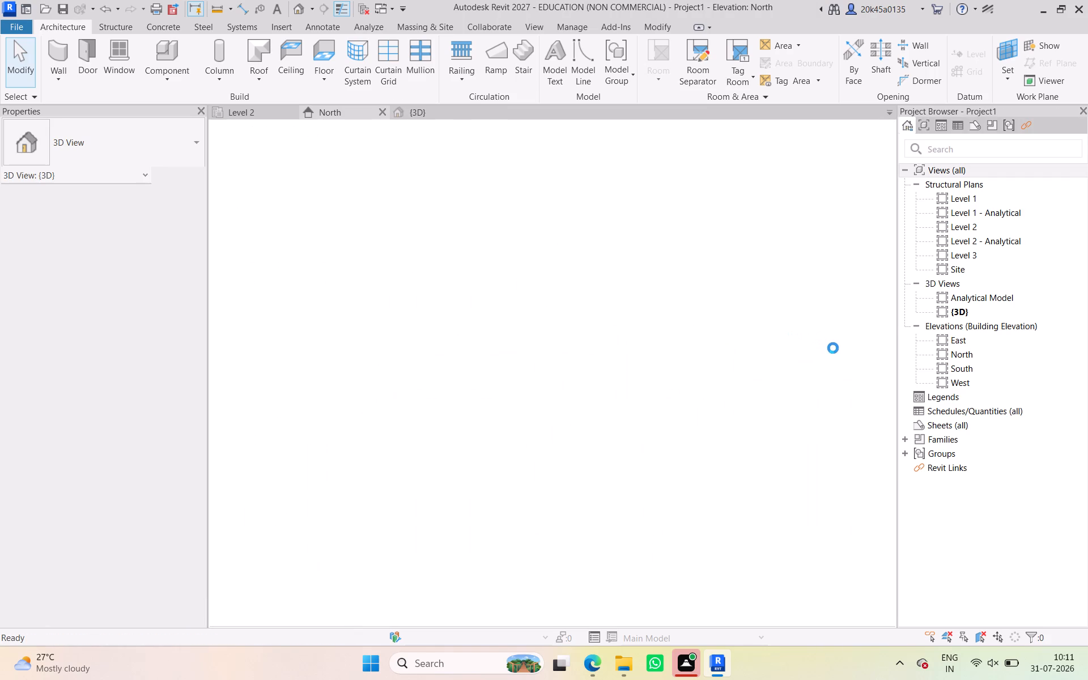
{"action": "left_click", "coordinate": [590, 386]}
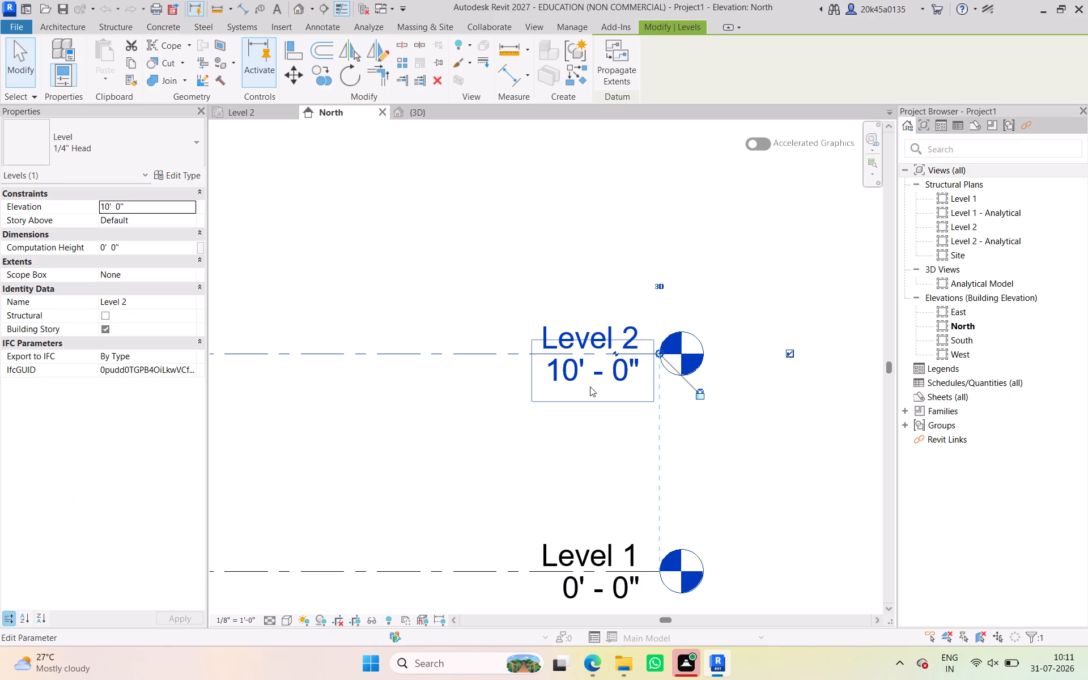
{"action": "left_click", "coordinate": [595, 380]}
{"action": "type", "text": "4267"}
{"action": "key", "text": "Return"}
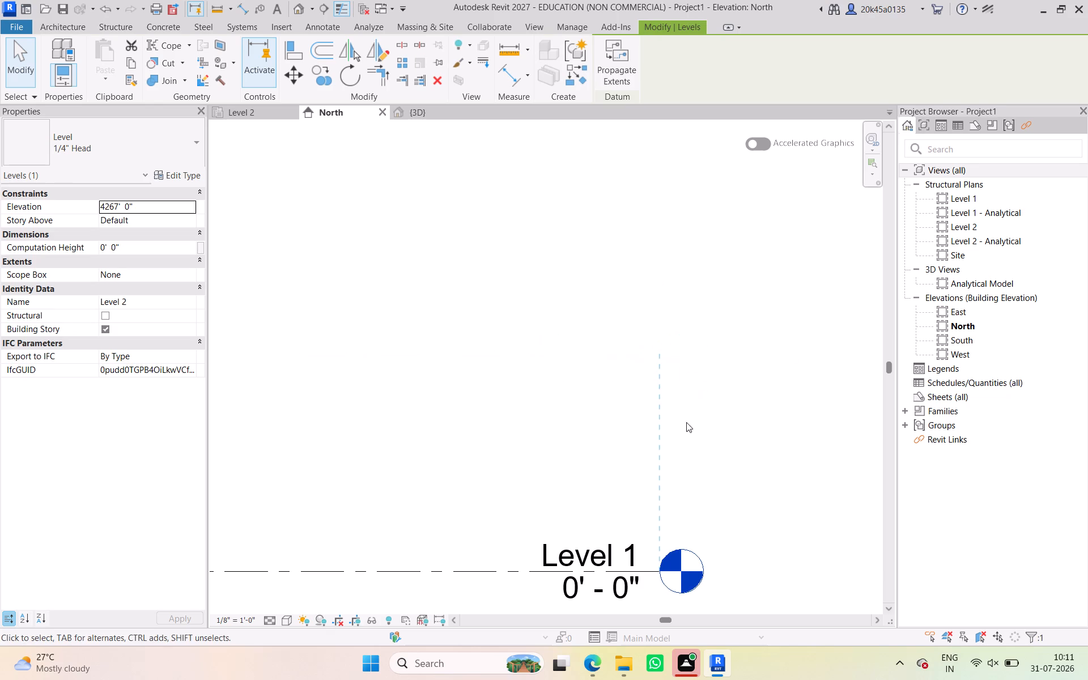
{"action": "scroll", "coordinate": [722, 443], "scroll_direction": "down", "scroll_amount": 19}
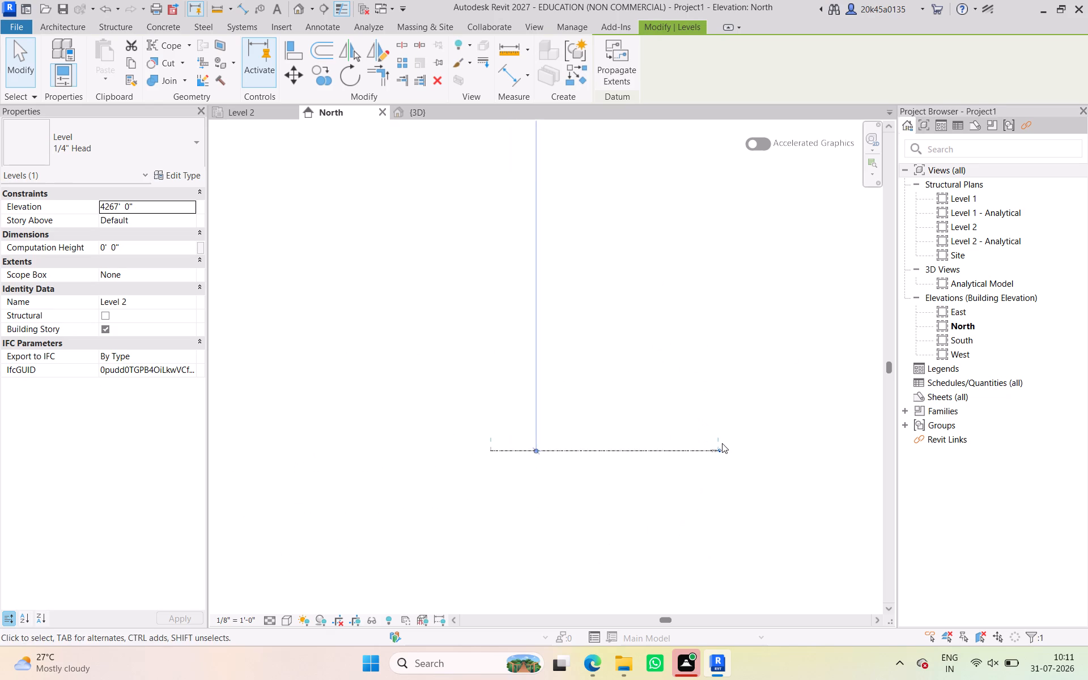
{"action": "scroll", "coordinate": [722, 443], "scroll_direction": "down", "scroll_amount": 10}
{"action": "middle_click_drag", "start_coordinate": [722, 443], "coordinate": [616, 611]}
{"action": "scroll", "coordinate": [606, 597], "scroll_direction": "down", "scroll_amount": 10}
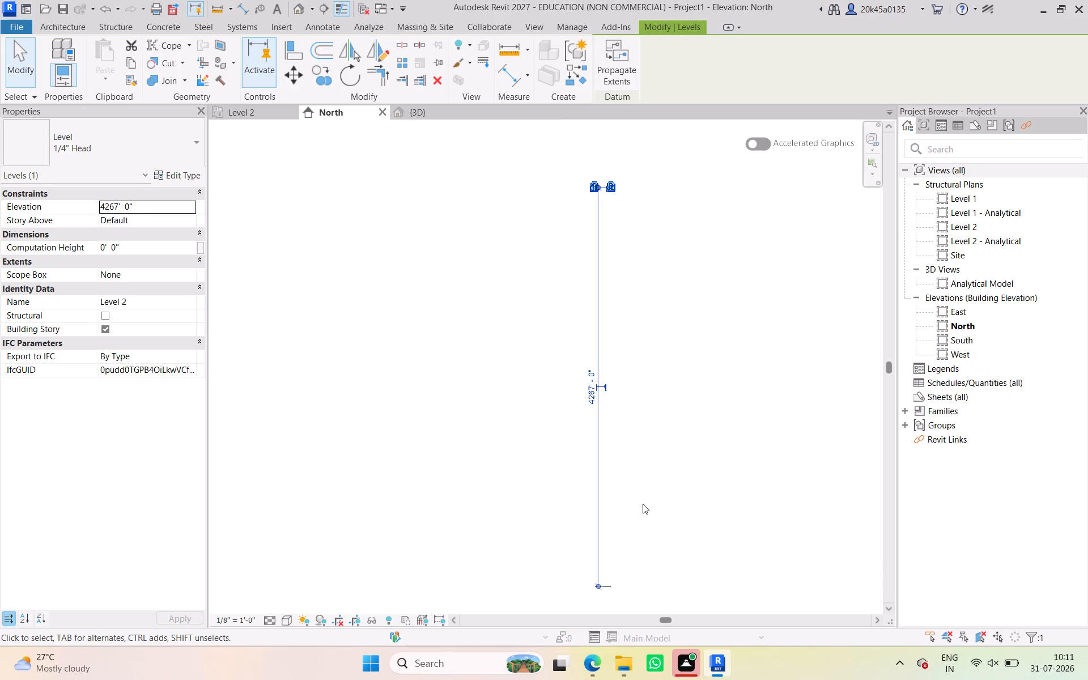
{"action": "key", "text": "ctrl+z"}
Set Level 2's elevation to 4267 mm in Project1's North elevation.
{"action": "key", "text": "alt+Tab"}
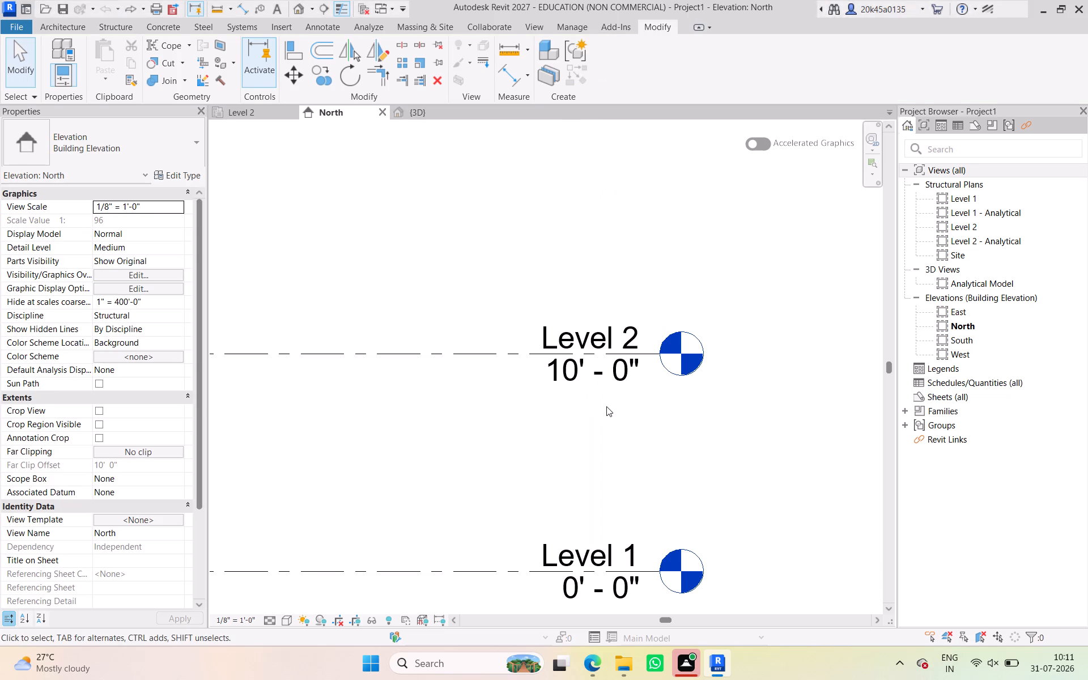
{"action": "key", "text": "alt+Tab"}
{"action": "key", "text": "alt+Tab"}
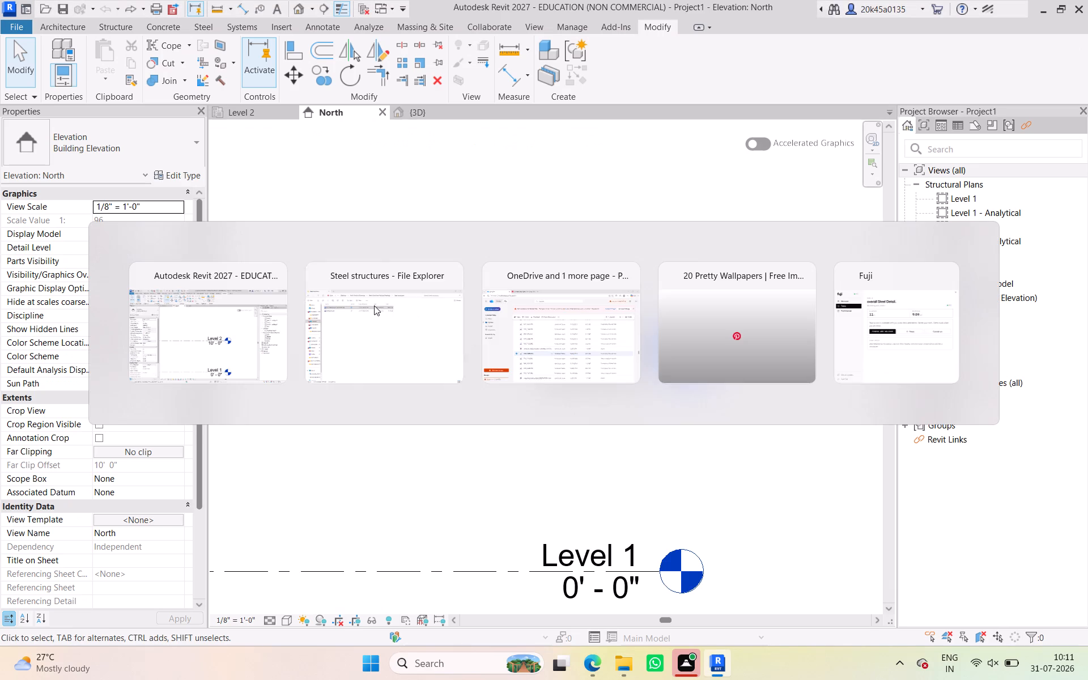
{"action": "left_click", "coordinate": [229, 339], "text": "alt"}
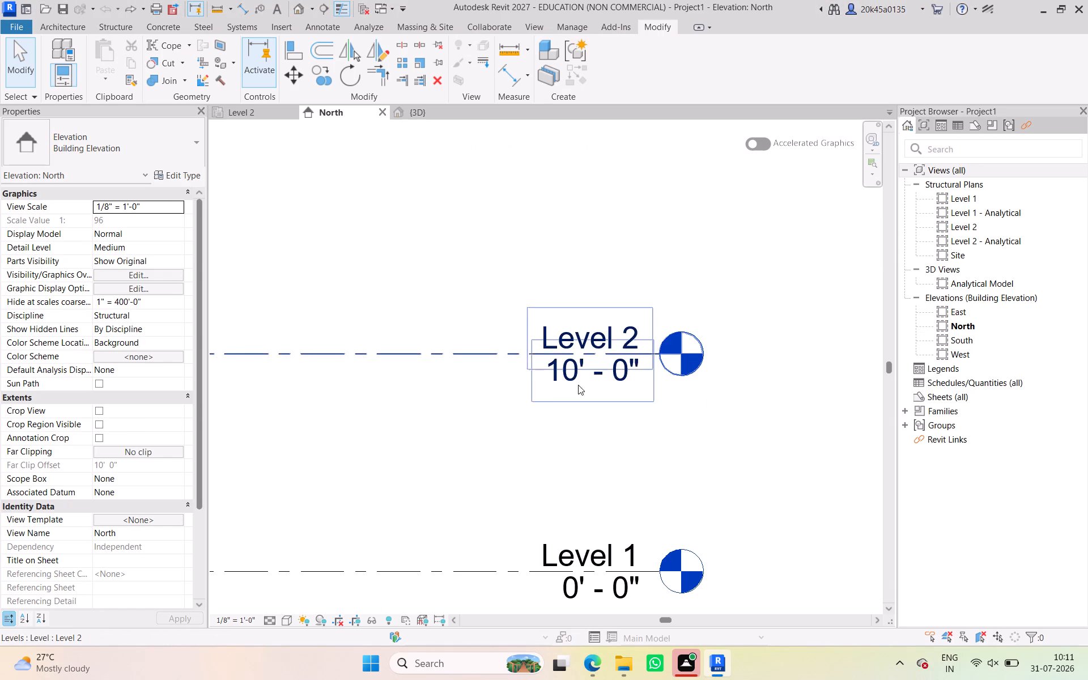
{"action": "left_click", "coordinate": [586, 373]}
{"action": "left_click", "coordinate": [586, 373]}
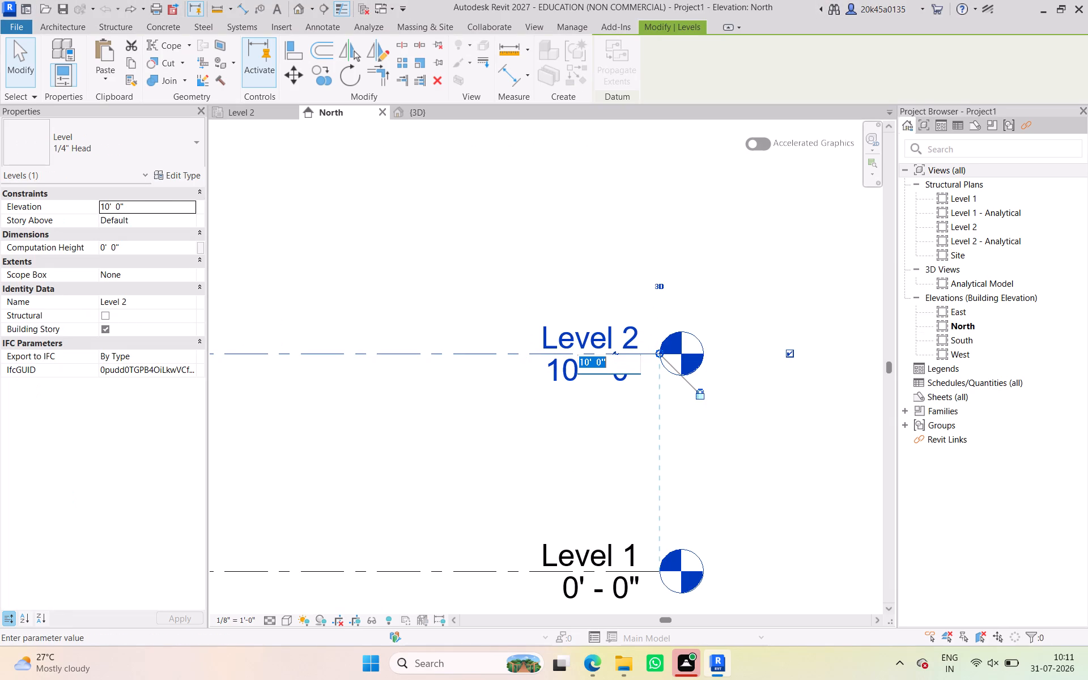
{"action": "type", "text": "4267"}
{"action": "type", "text": "mm"}
{"action": "key", "text": "Return"}
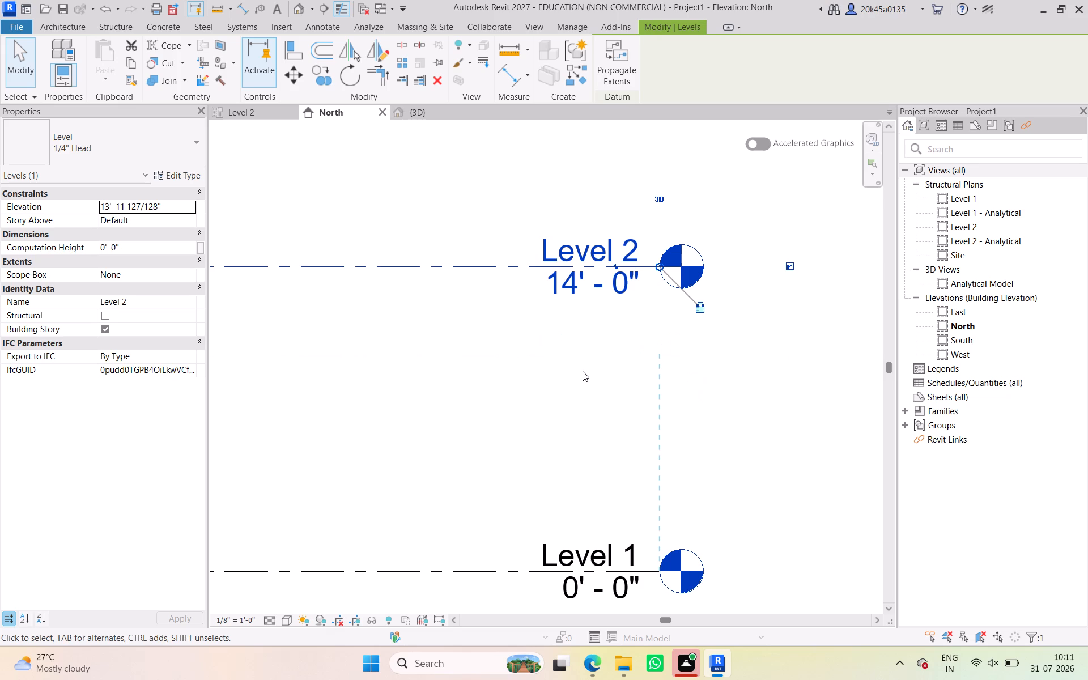
{"action": "left_click", "coordinate": [564, 399]}
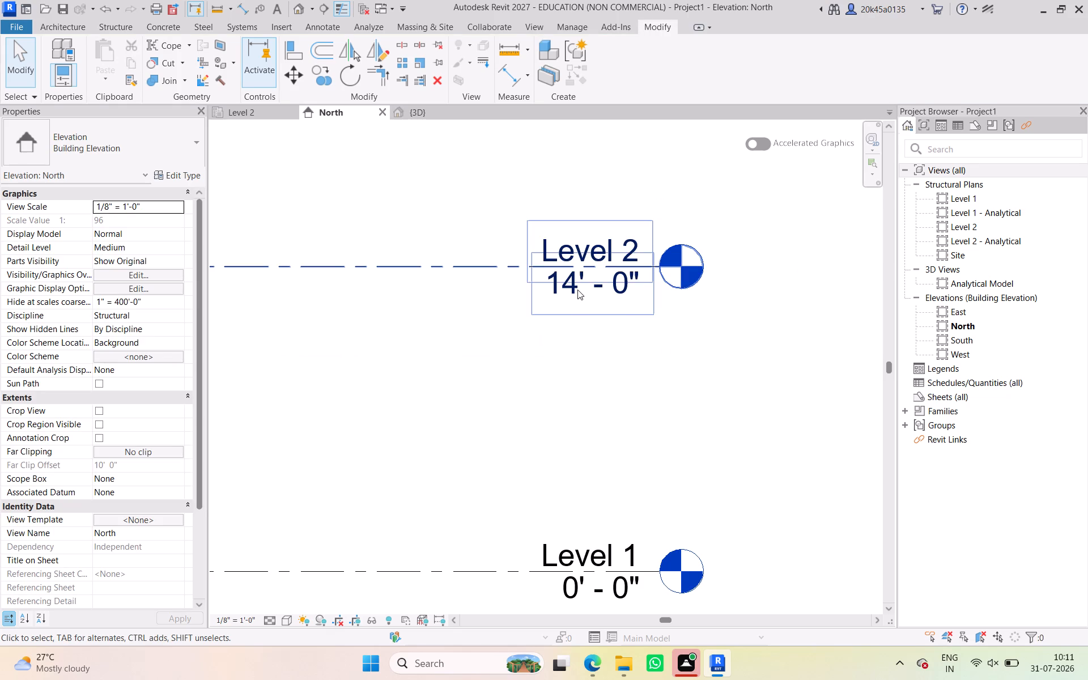
Examine the levels and steel columns of the Steel Connection Column Footing 3D view from the right side.
{"action": "scroll", "coordinate": [558, 423], "scroll_direction": "down", "scroll_amount": 3}
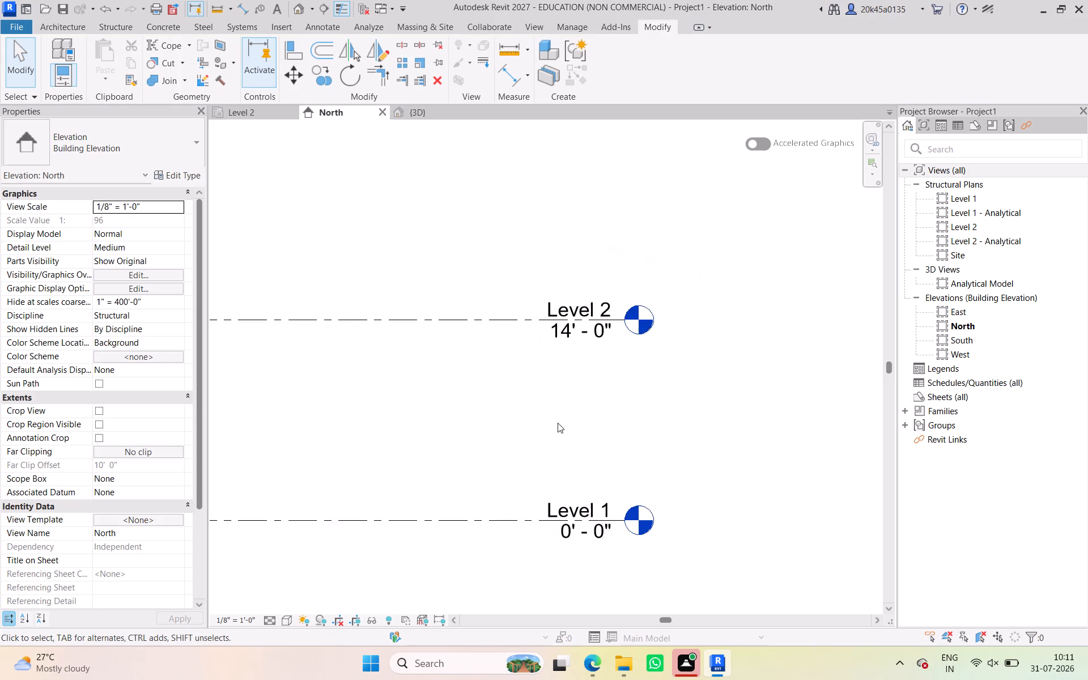
{"action": "scroll", "coordinate": [558, 423], "scroll_direction": "down", "scroll_amount": 3}
{"action": "key", "text": "alt+Tab"}
{"action": "key", "text": "alt+Tab"}
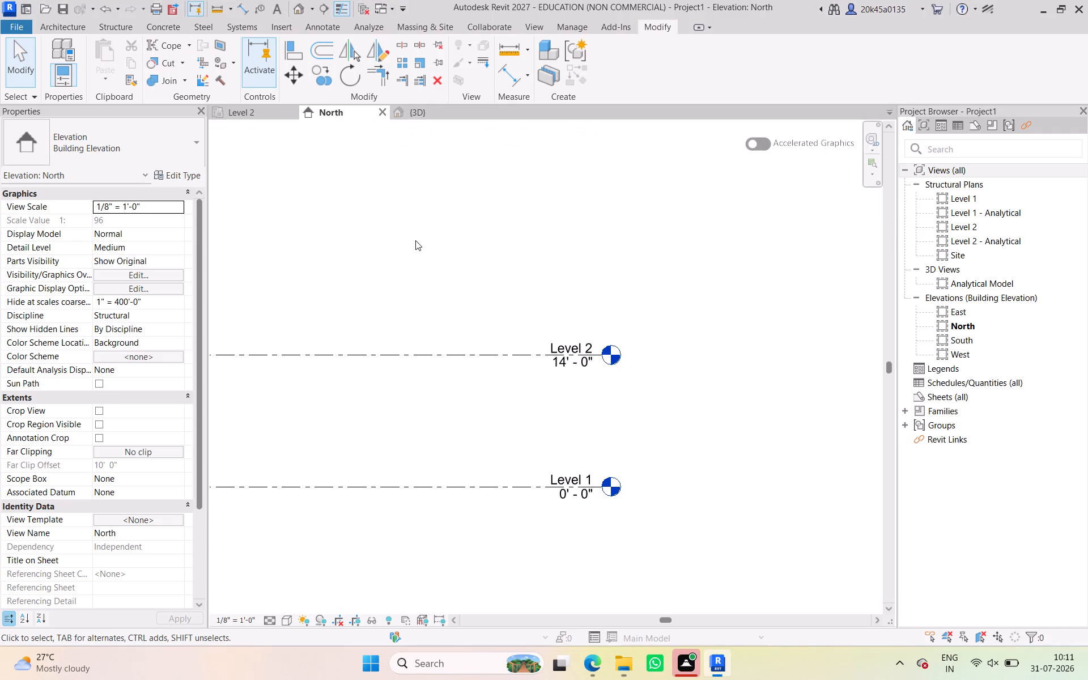
{"action": "key", "text": "alt+Tab"}
{"action": "key", "text": "alt+Tab"}
{"action": "left_click", "coordinate": [418, 111]}
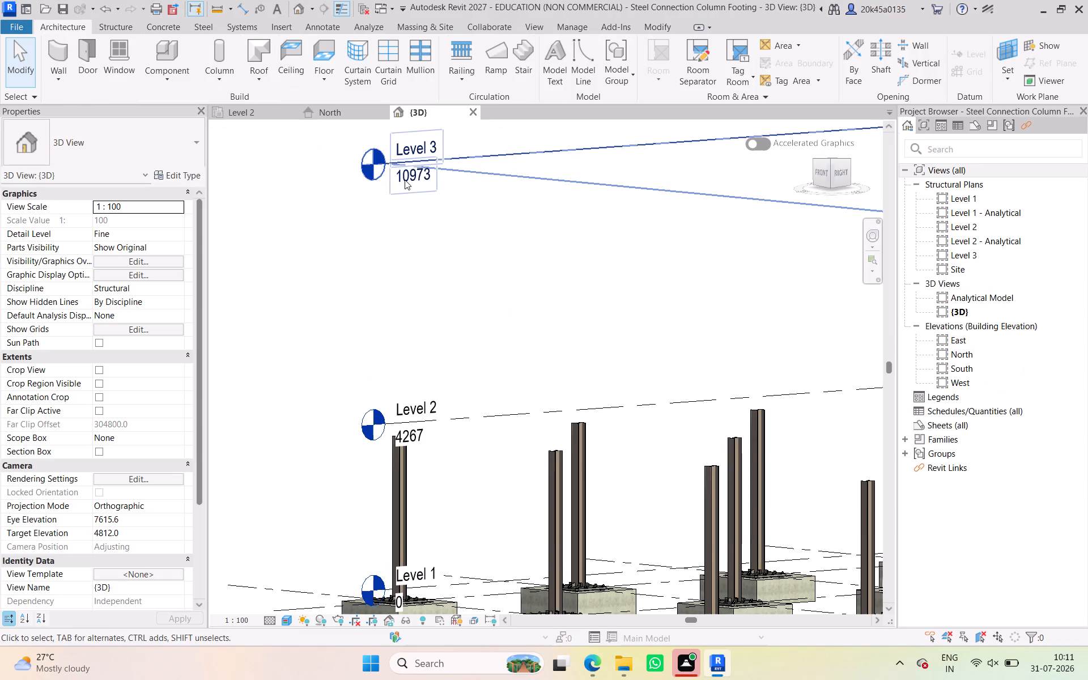
{"action": "scroll", "coordinate": [440, 231], "scroll_direction": "down", "scroll_amount": 3}
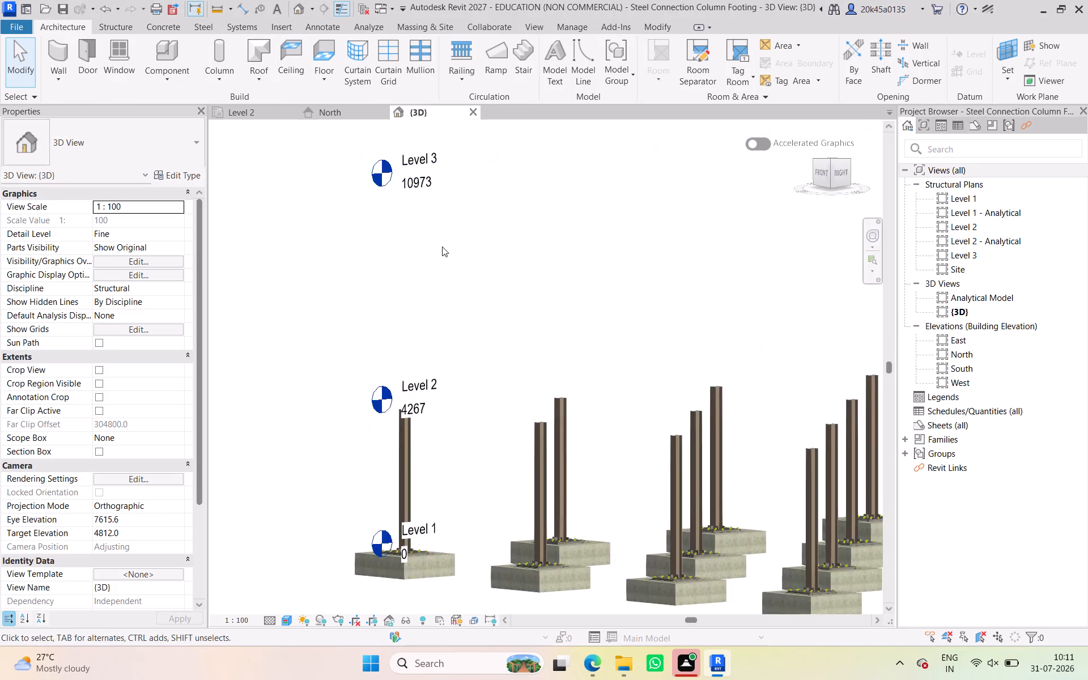
{"action": "scroll", "coordinate": [442, 246], "scroll_direction": "down", "scroll_amount": 3}
{"action": "middle_click_drag", "start_coordinate": [583, 445], "coordinate": [560, 437], "text": "shift"}
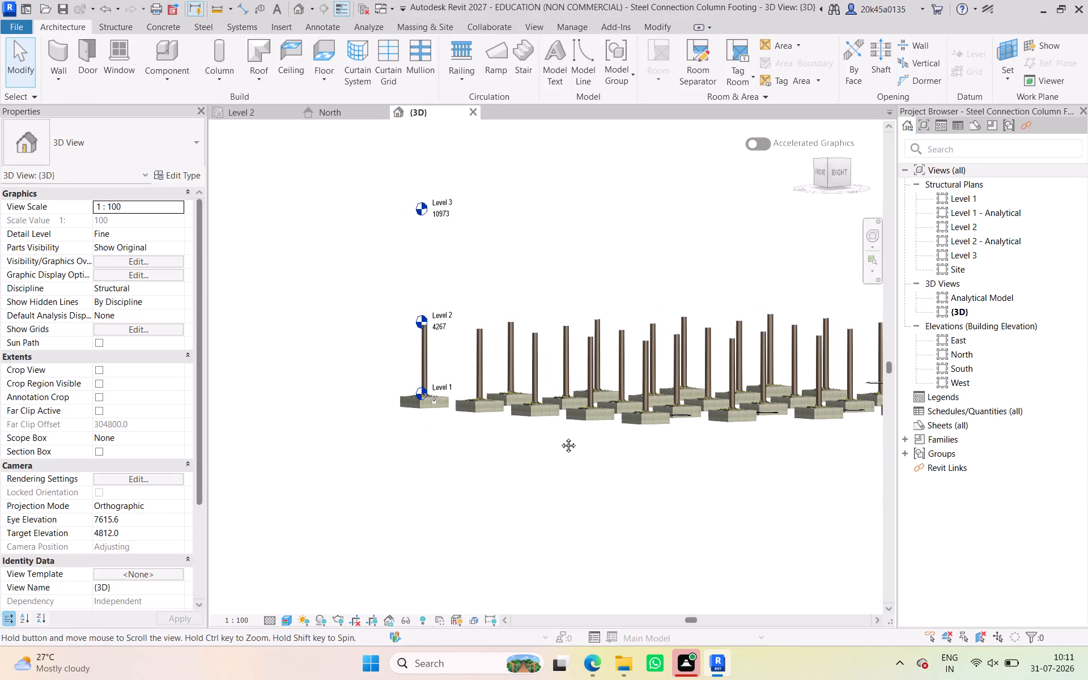
{"action": "middle_click_drag", "start_coordinate": [560, 437], "coordinate": [473, 449], "text": "shift"}
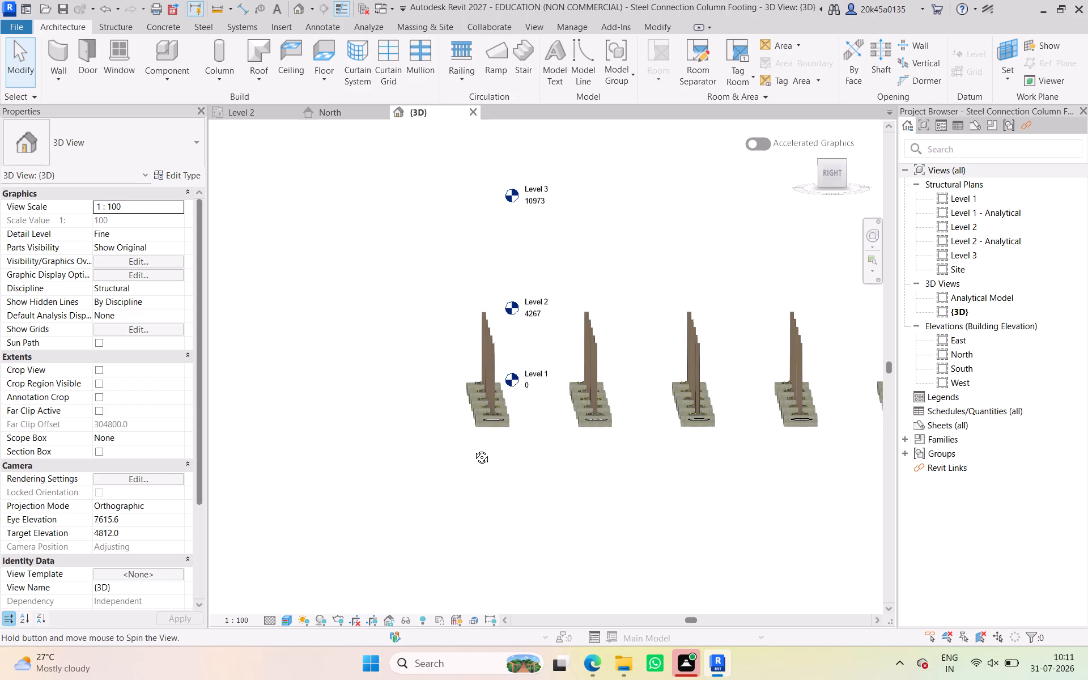
{"action": "middle_click_drag", "start_coordinate": [473, 449], "coordinate": [471, 432], "text": "shift"}
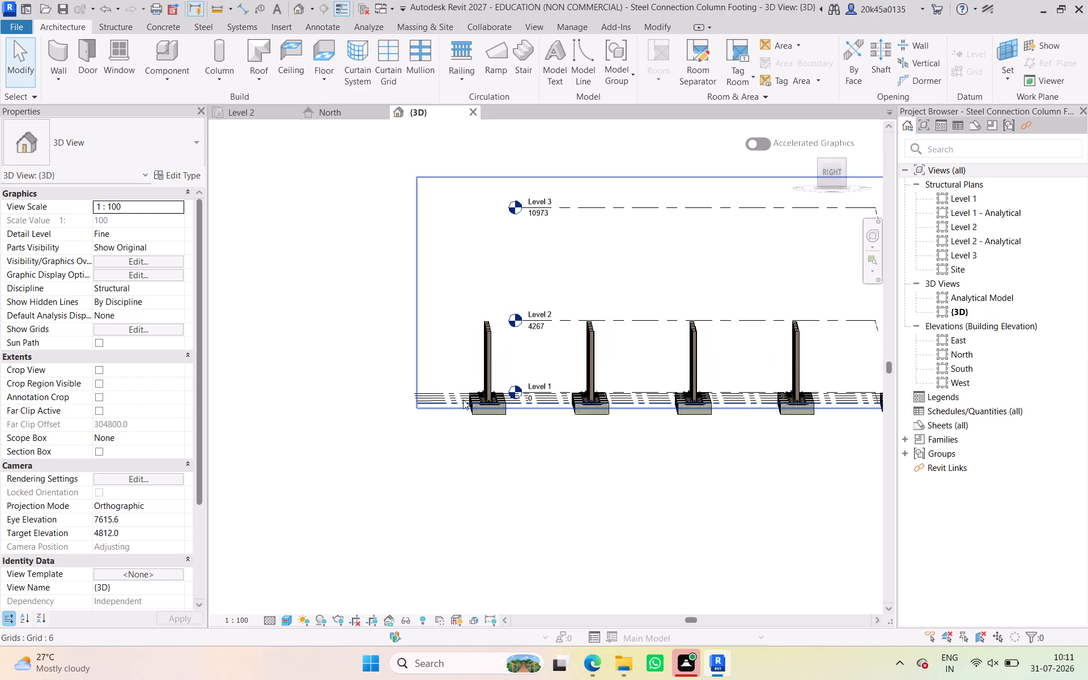
{"action": "left_click", "coordinate": [829, 173]}
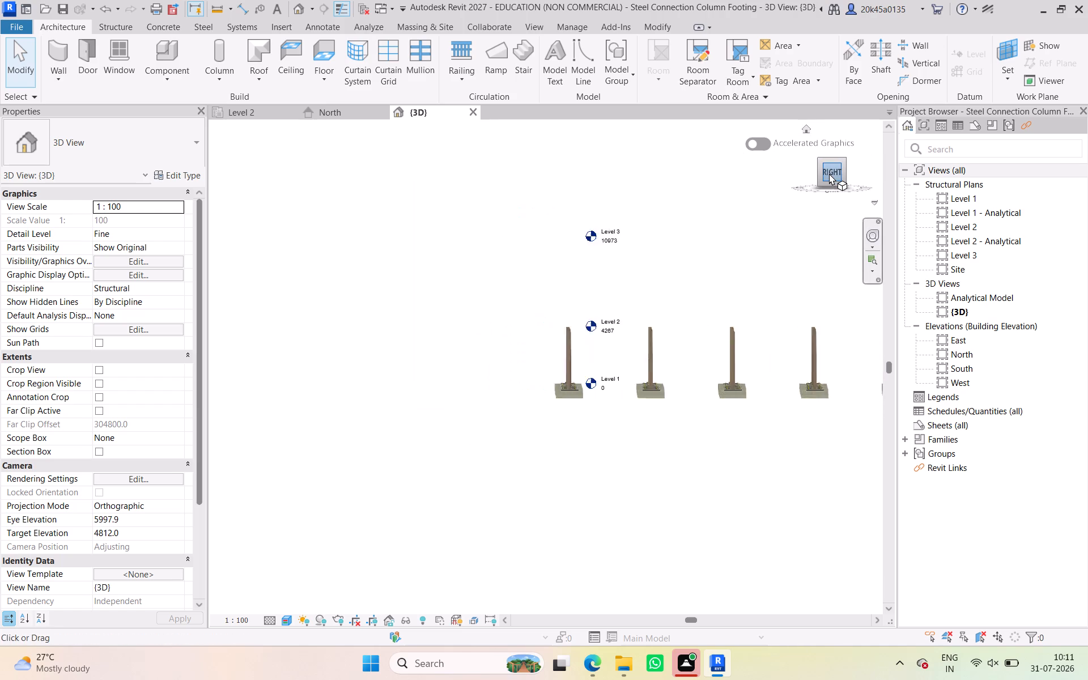
{"action": "scroll", "coordinate": [593, 359], "scroll_direction": "up", "scroll_amount": 5}
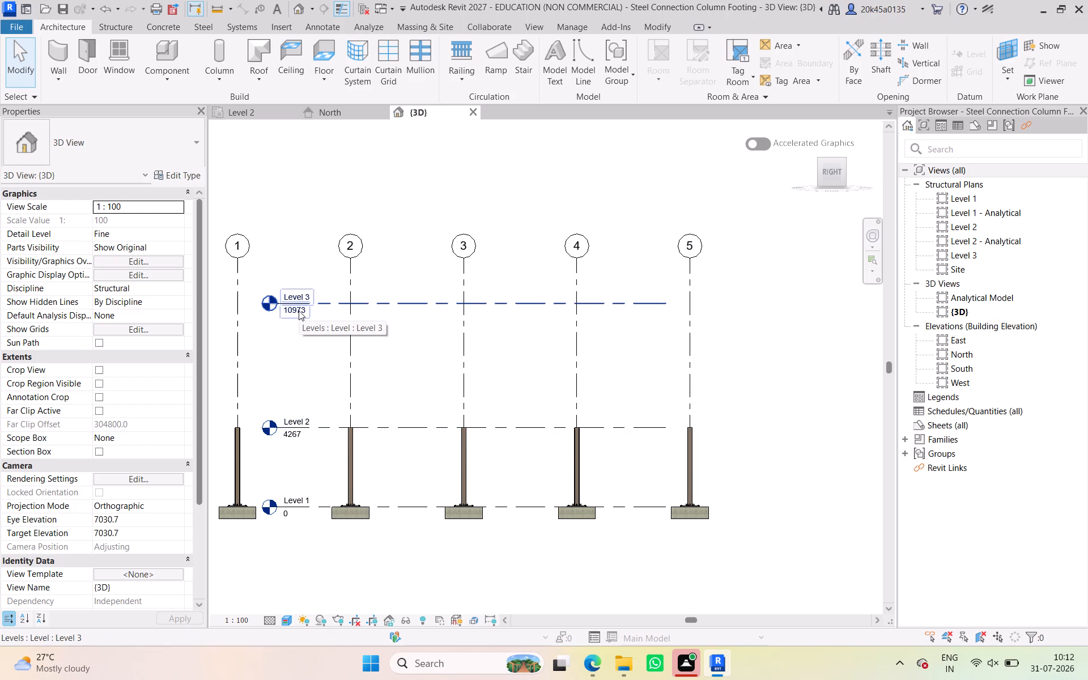
Delete Level 3, together with its structural plan view, from the Steel Connection Column Footing project.
{"action": "left_click", "coordinate": [432, 304]}
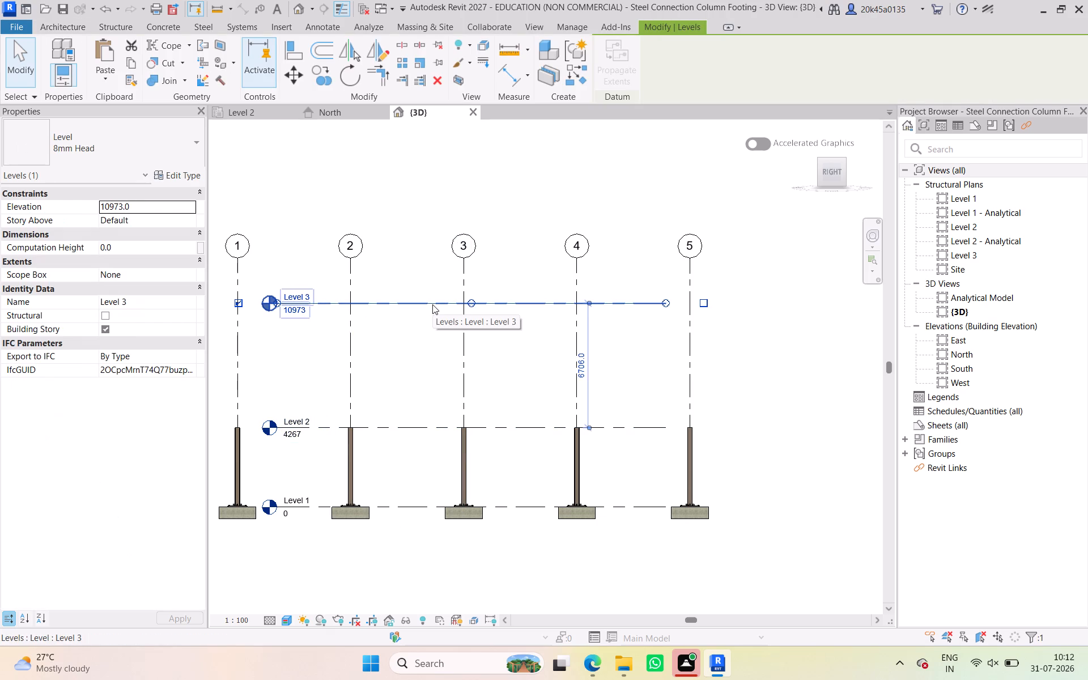
{"action": "key", "text": "Delete"}
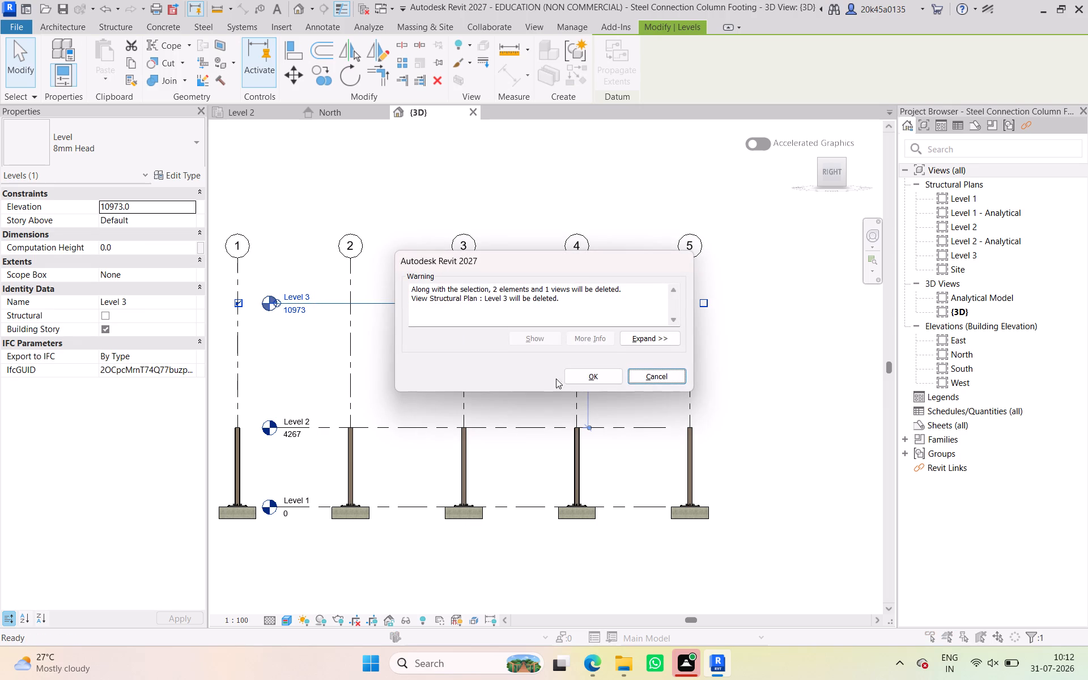
{"action": "left_click", "coordinate": [590, 368]}
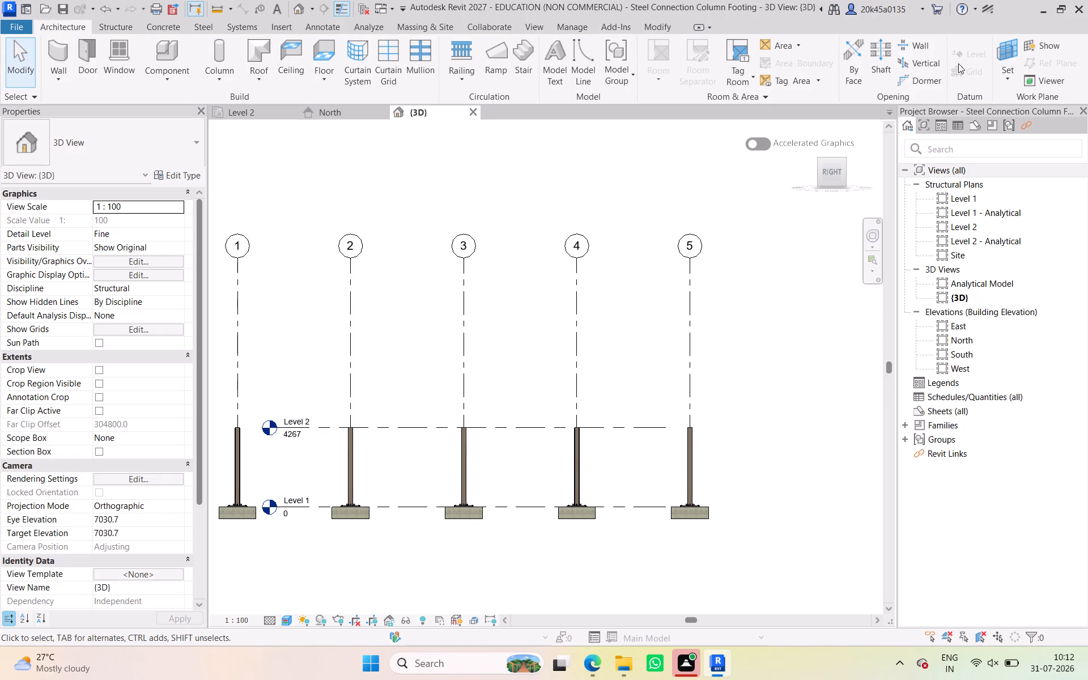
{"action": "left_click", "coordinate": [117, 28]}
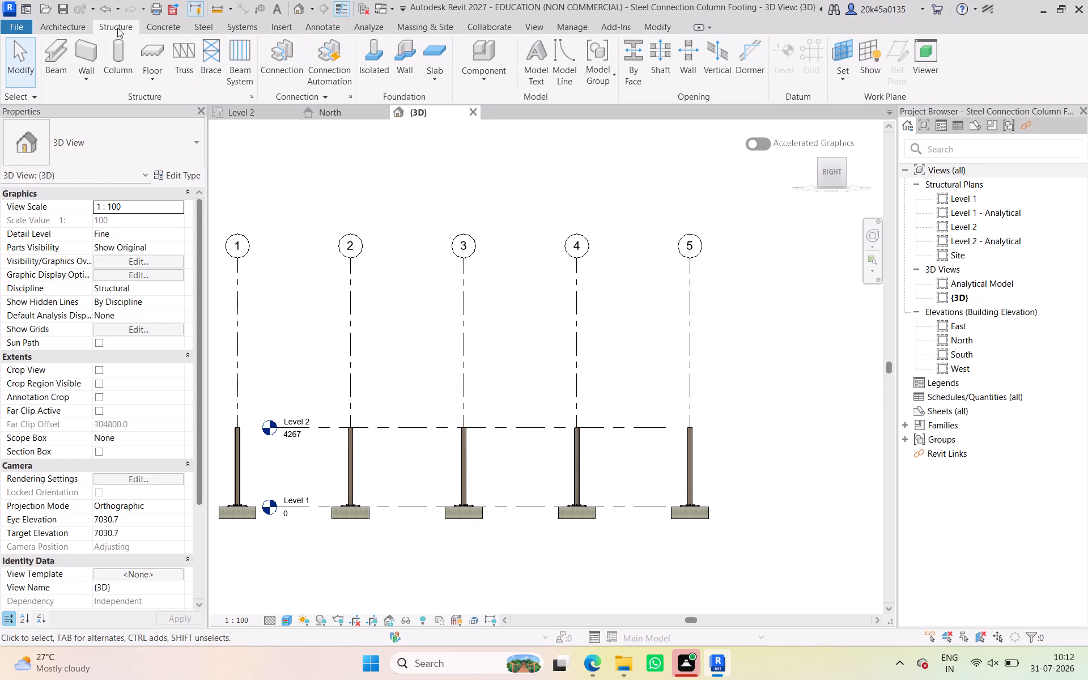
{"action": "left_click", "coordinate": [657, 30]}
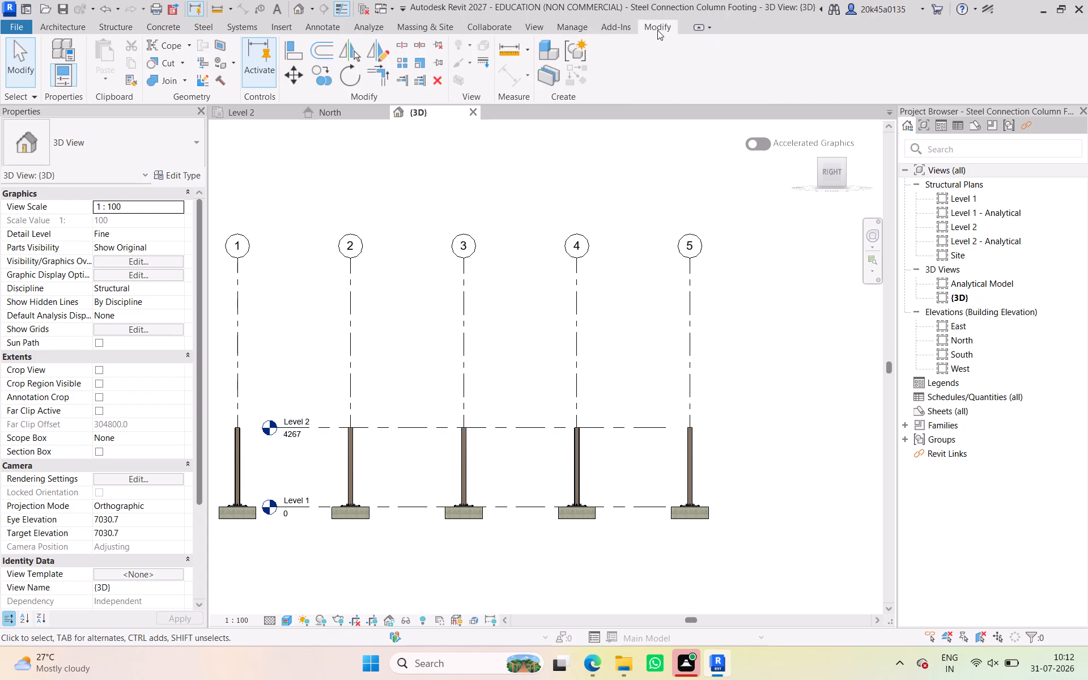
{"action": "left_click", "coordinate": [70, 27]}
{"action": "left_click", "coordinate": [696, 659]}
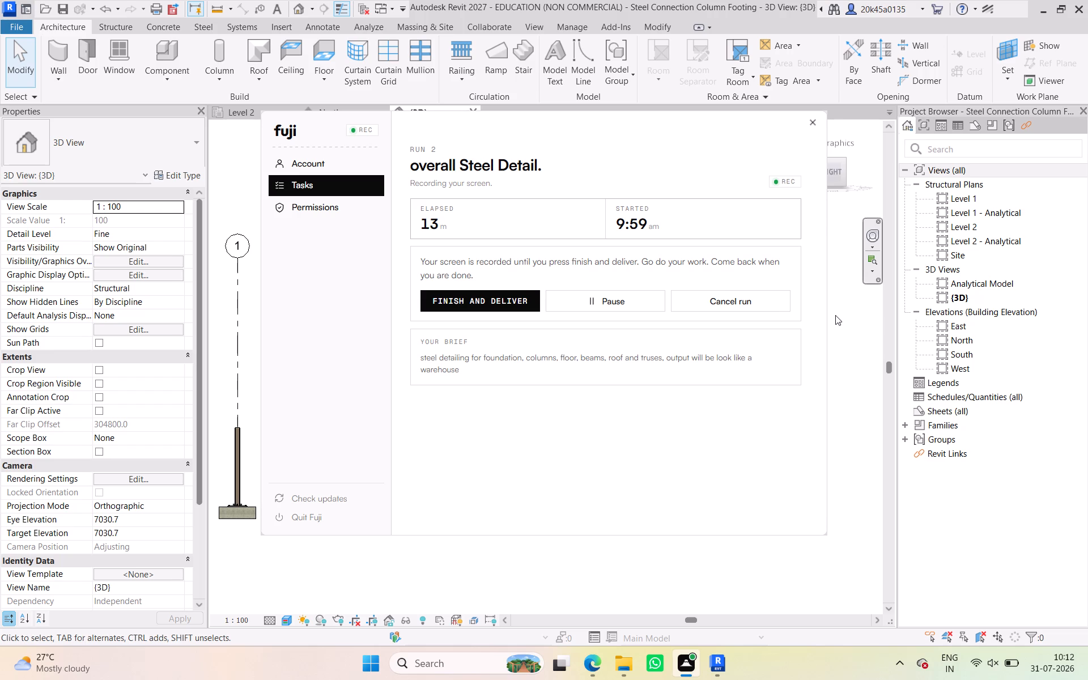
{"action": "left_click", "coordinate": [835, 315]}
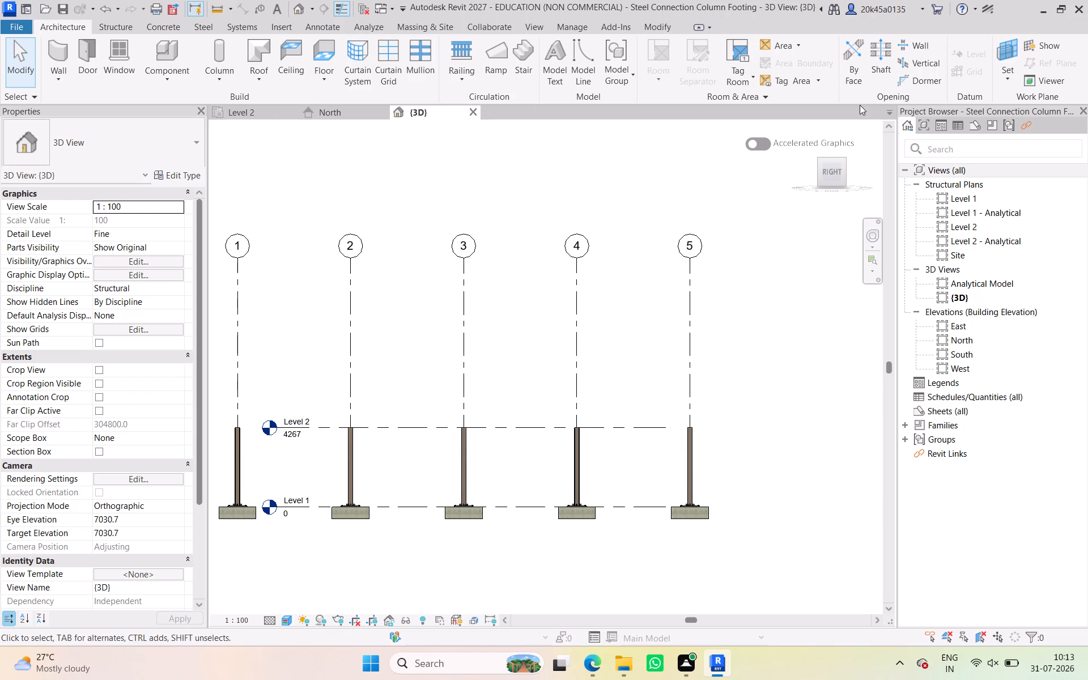
Open the North elevation of Steel Connection Column Footing and start a new level with Pick Lines.
{"action": "double_click", "coordinate": [957, 341]}
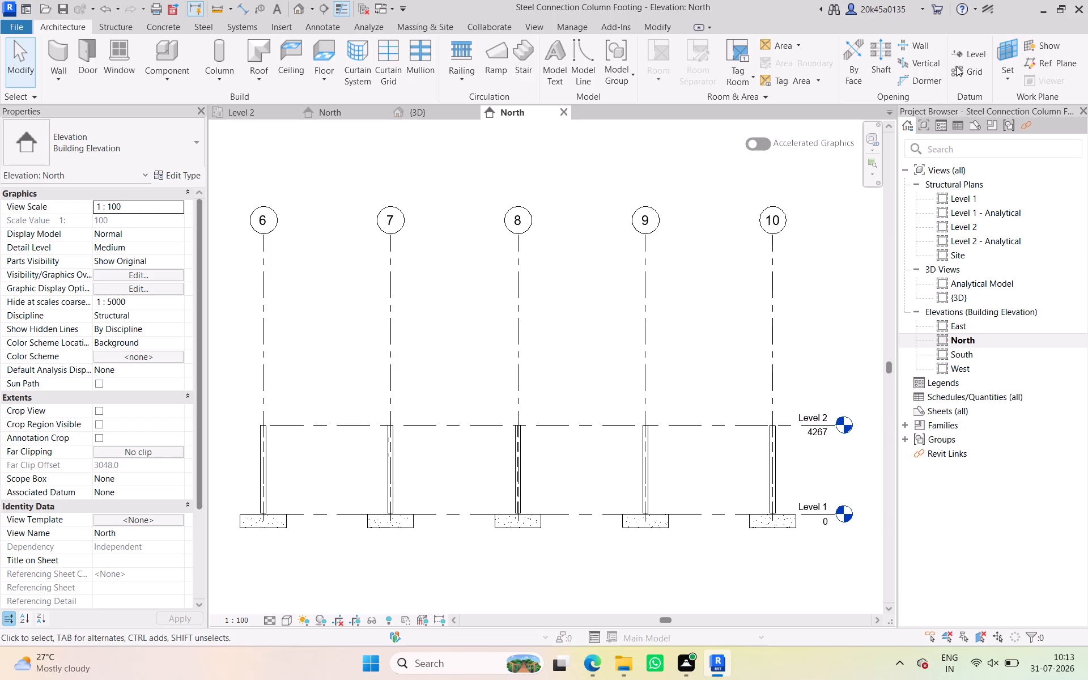
{"action": "left_click", "coordinate": [960, 59]}
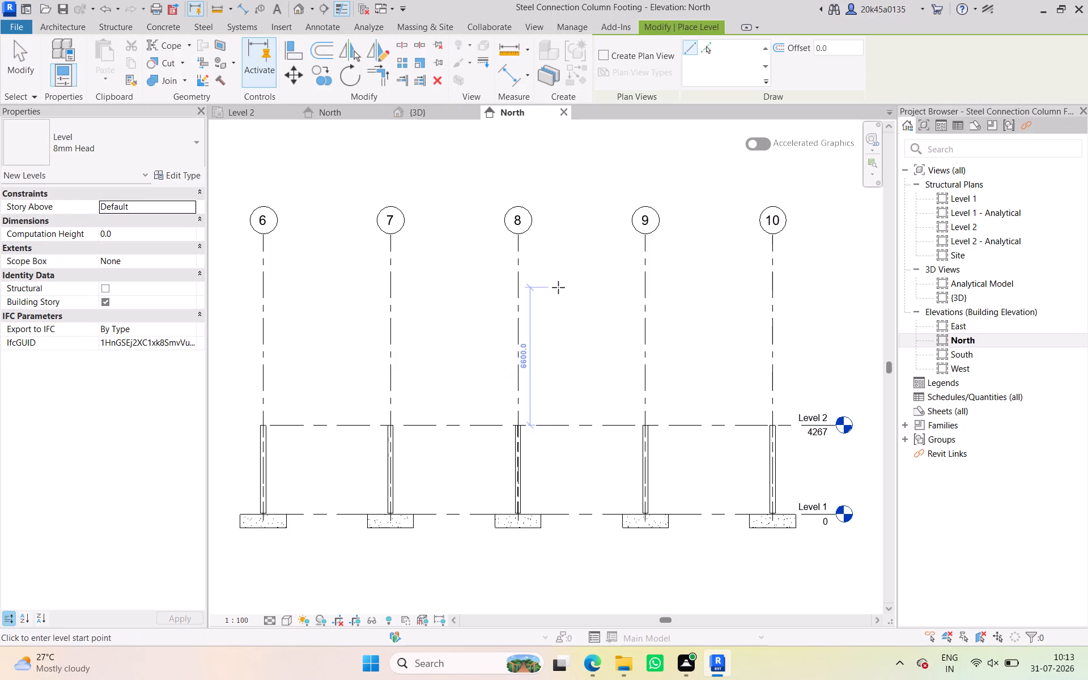
{"action": "left_click", "coordinate": [702, 49]}
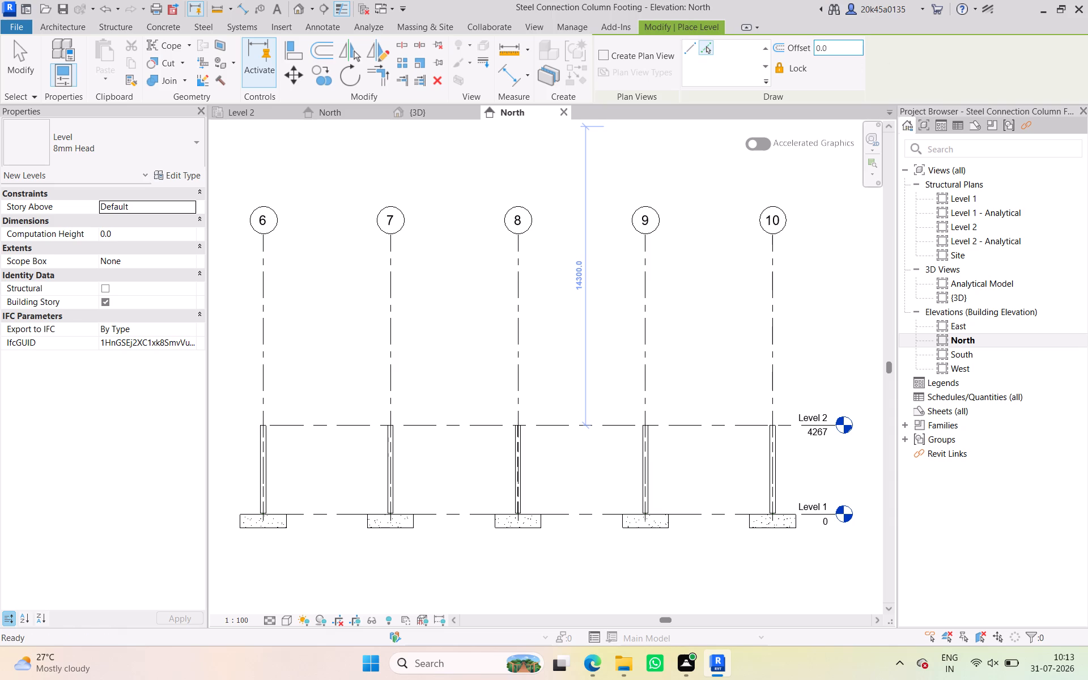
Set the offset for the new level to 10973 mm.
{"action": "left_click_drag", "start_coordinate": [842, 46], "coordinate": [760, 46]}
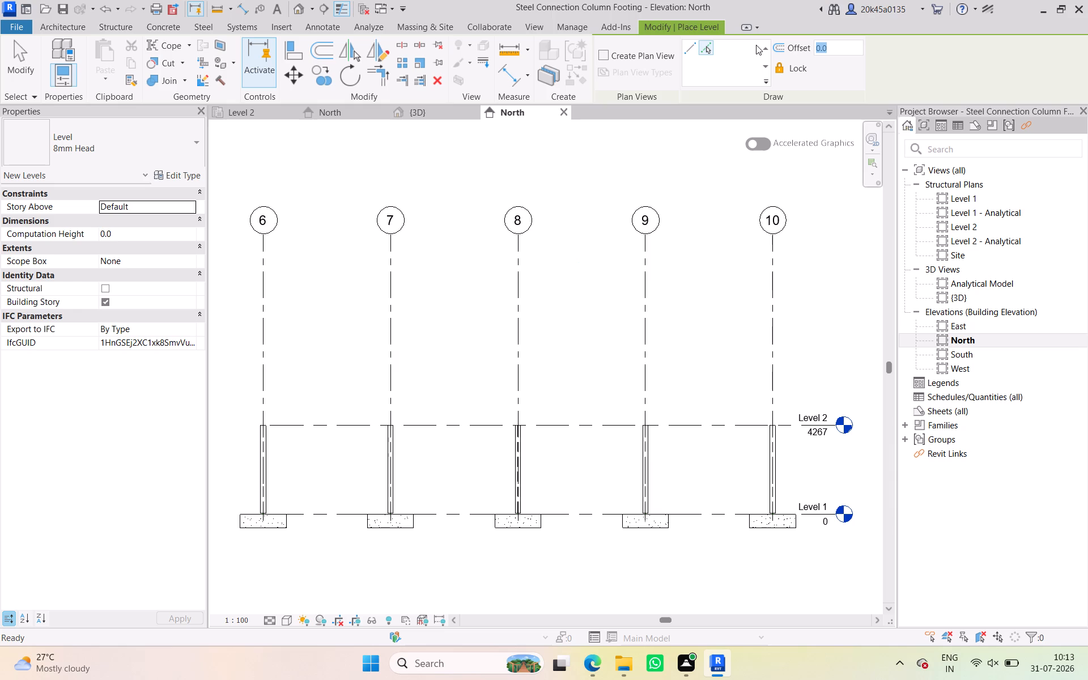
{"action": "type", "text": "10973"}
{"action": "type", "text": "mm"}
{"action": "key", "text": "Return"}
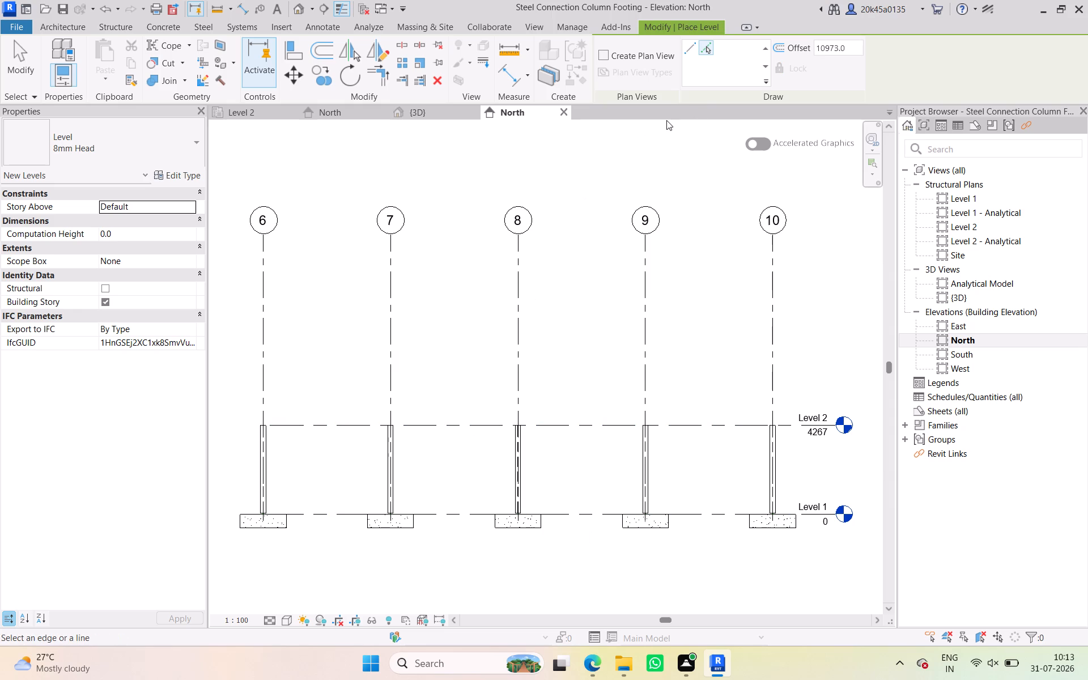
Place a new level 6093 mm above Level 1 in the Steel Connection Column Footing North elevation.
{"action": "left_click_drag", "start_coordinate": [855, 44], "coordinate": [762, 48]}
{"action": "type", "text": "6093"}
{"action": "key", "text": "Return"}
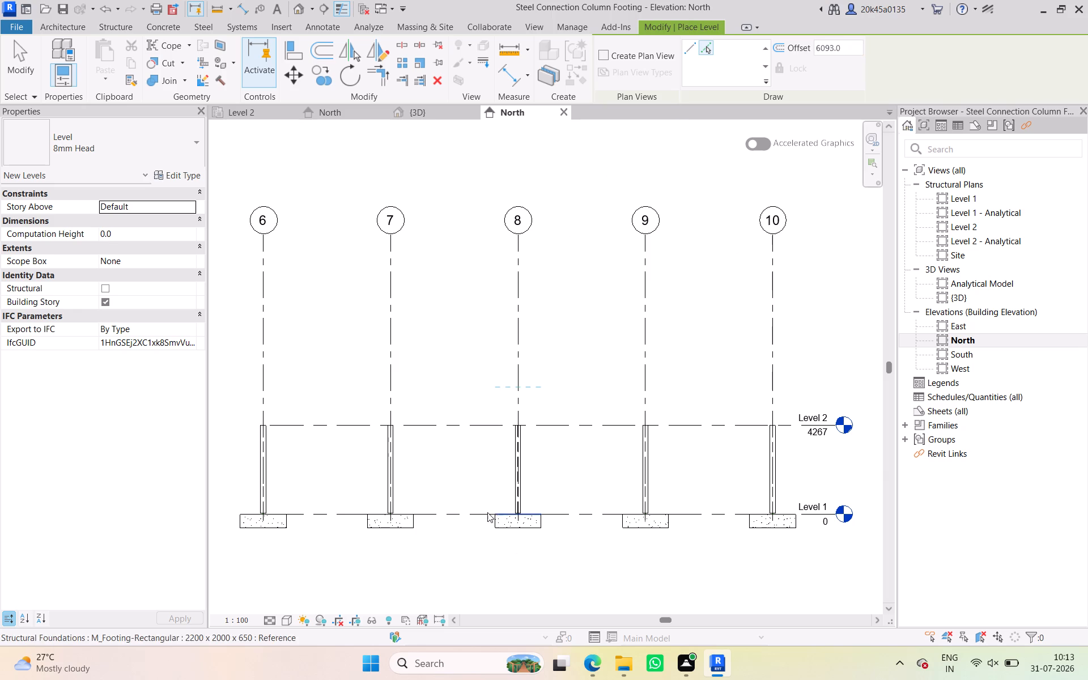
{"action": "left_click", "coordinate": [462, 512]}
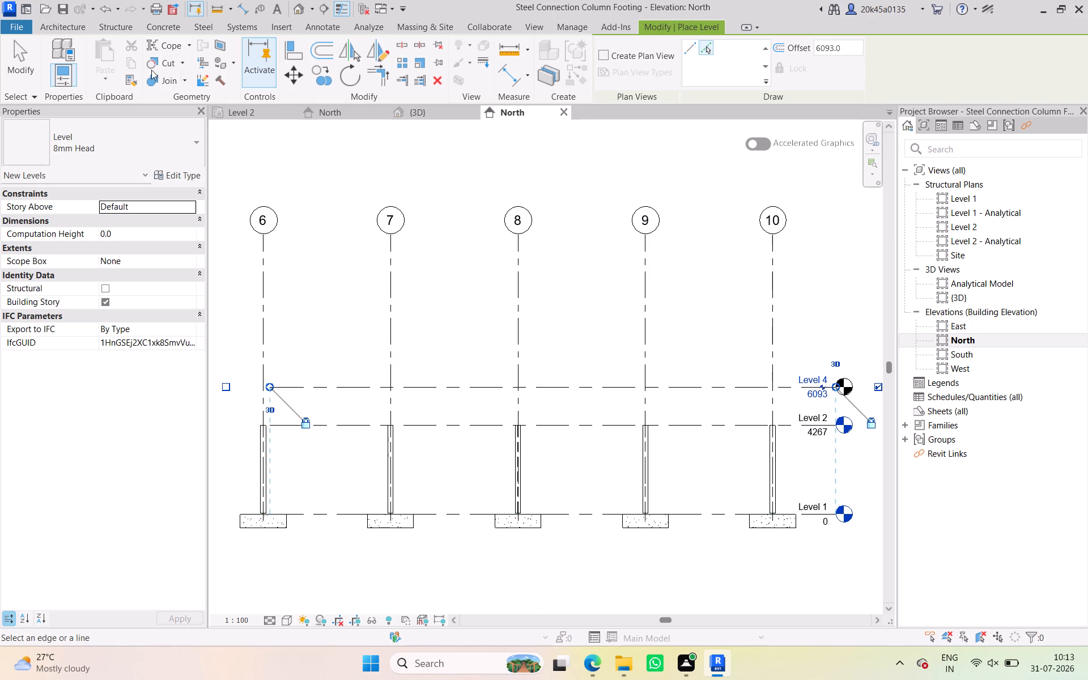
{"action": "left_click", "coordinate": [25, 56]}
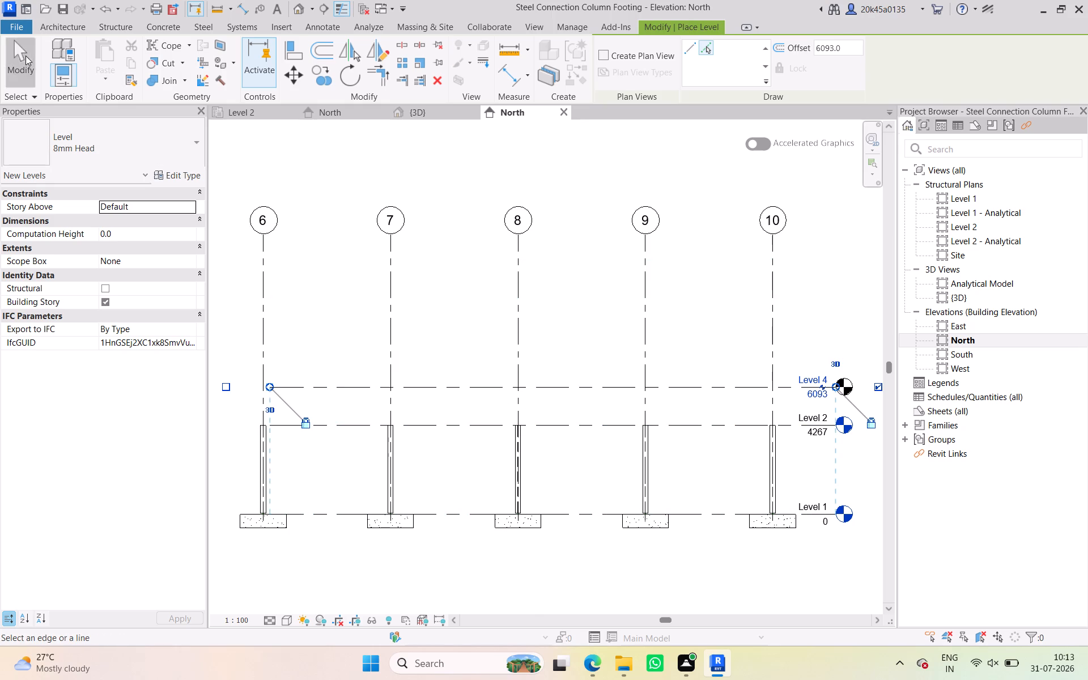
{"action": "left_click", "coordinate": [339, 383]}
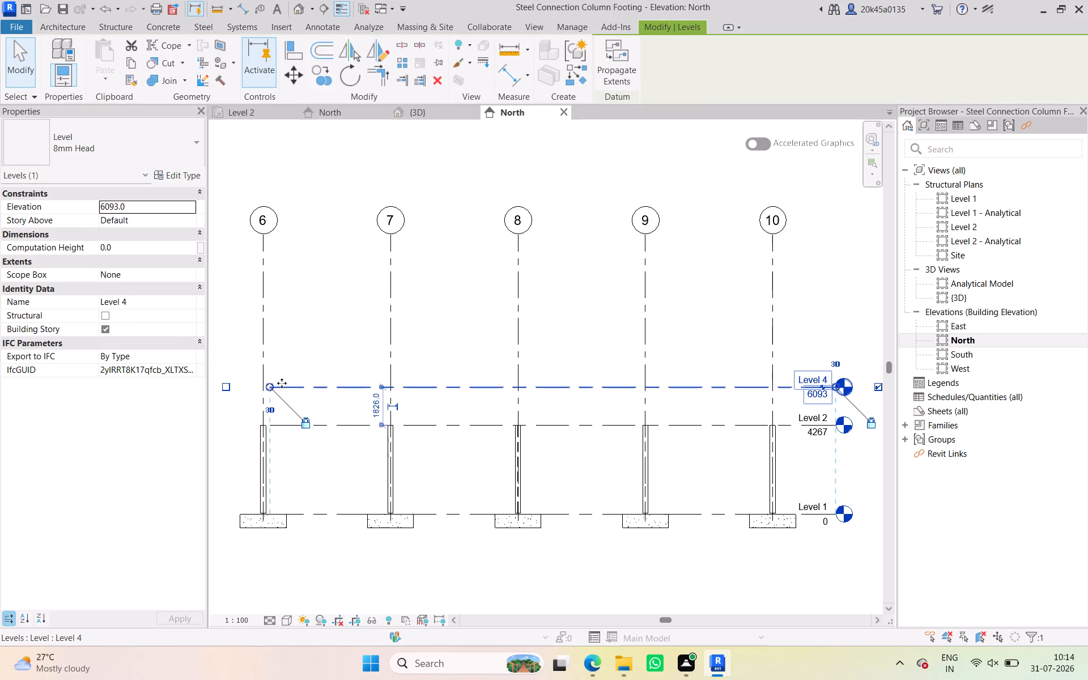
{"action": "left_click", "coordinate": [284, 348]}
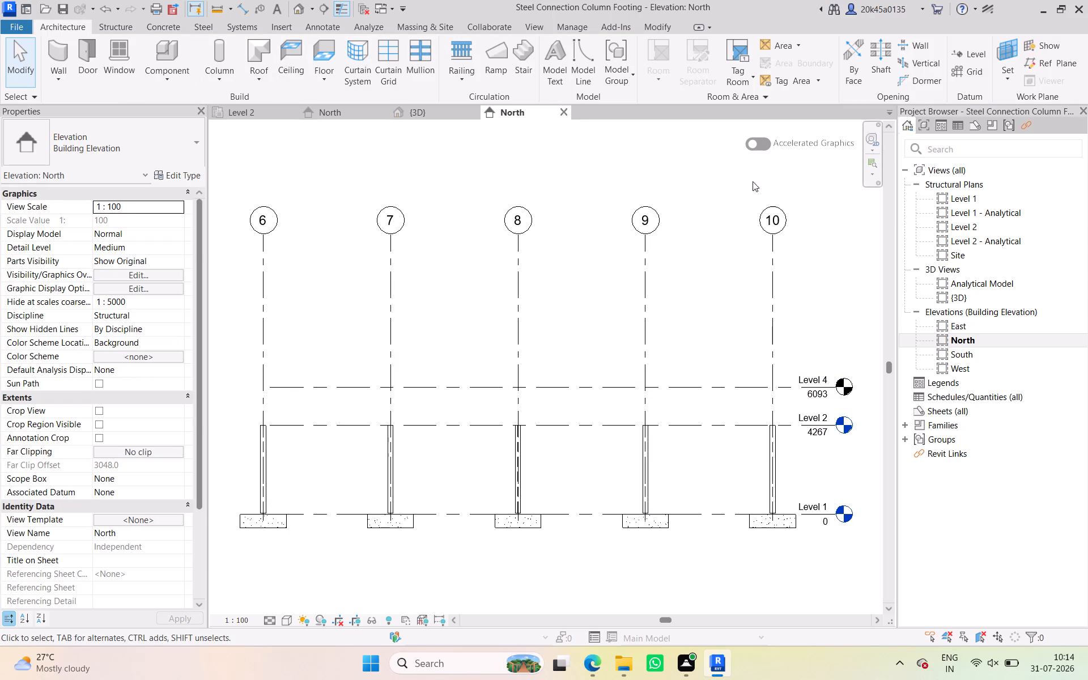
Save the Steel Connection Column Footing project.
{"action": "key", "text": "ctrl+s"}
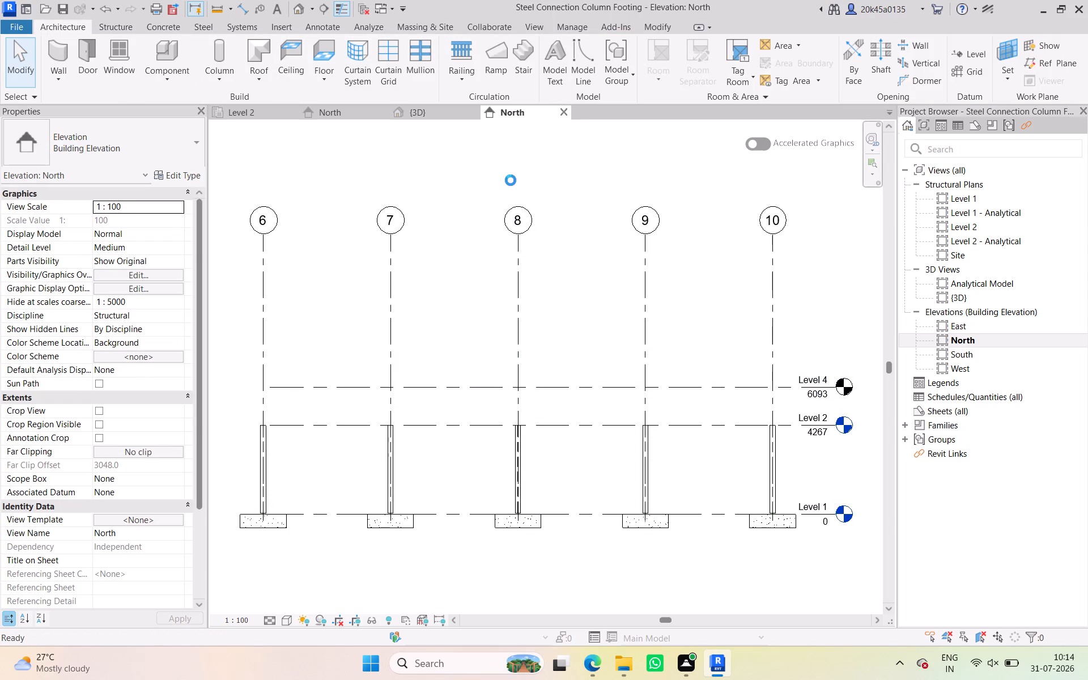
Check the levels in the Steel Connection Column Footing 3D view and compare both projects' North elevations.
{"action": "left_click", "coordinate": [443, 116]}
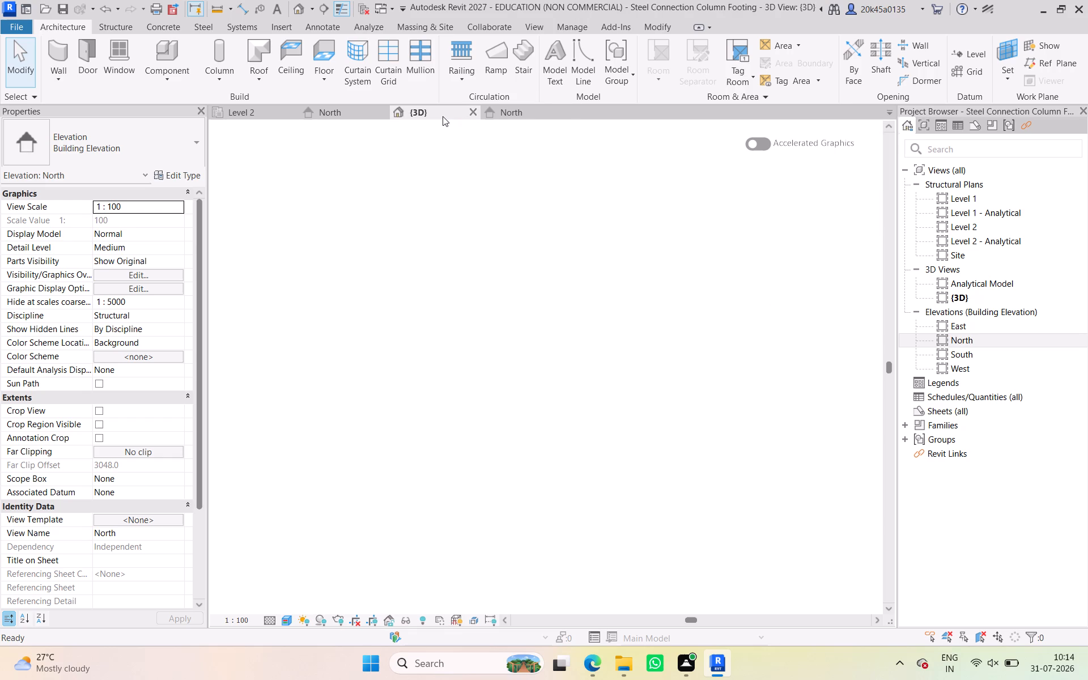
{"action": "scroll", "coordinate": [503, 355], "scroll_direction": "down", "scroll_amount": 2}
{"action": "middle_click_drag", "start_coordinate": [503, 355], "coordinate": [562, 381]}
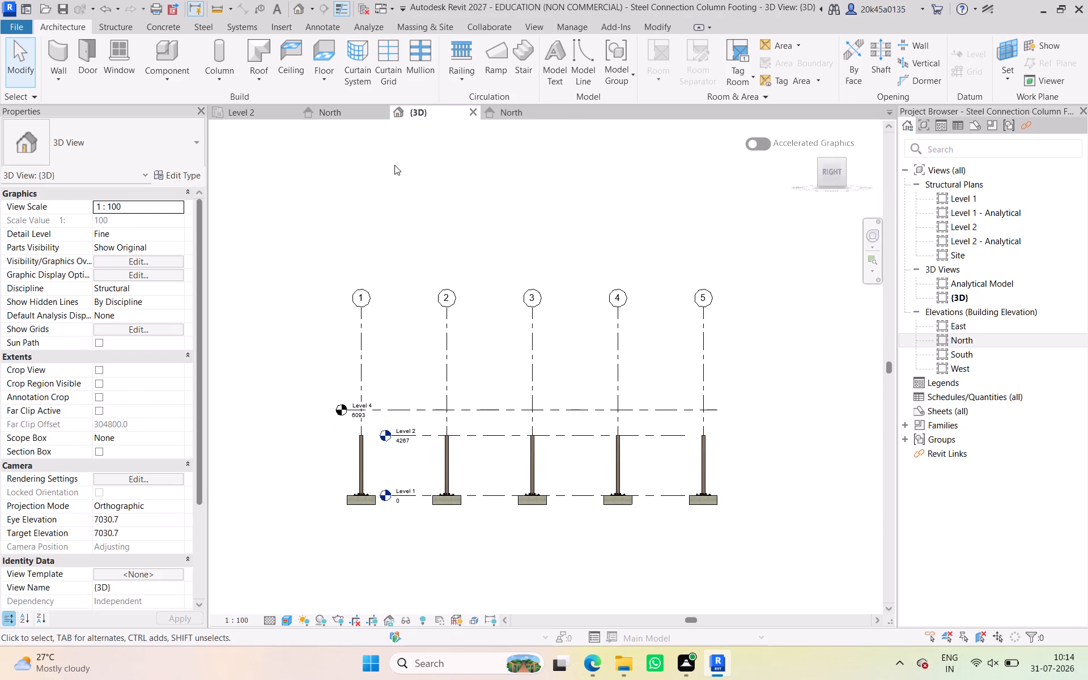
{"action": "left_click", "coordinate": [347, 116]}
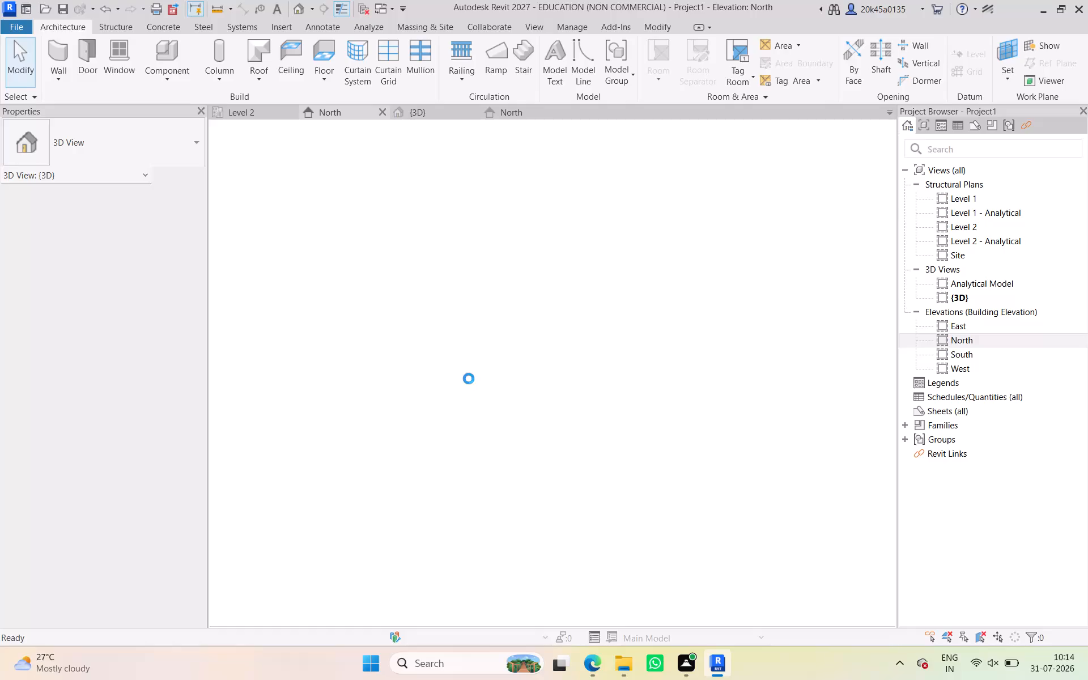
{"action": "scroll", "coordinate": [509, 381], "scroll_direction": "down", "scroll_amount": 2}
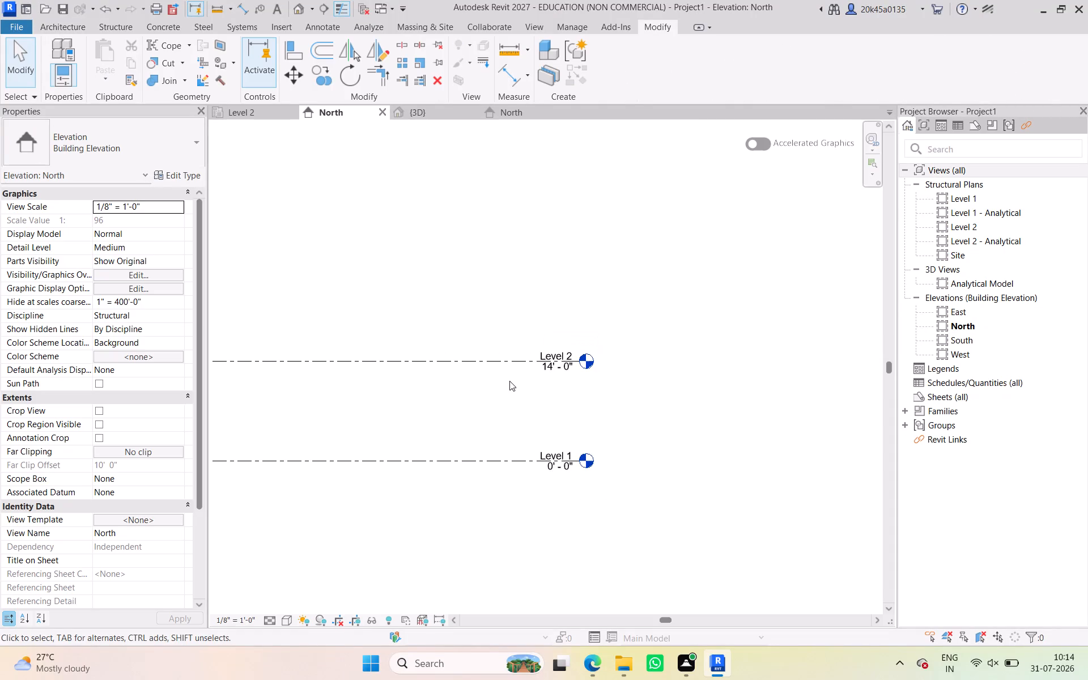
{"action": "middle_click_drag", "start_coordinate": [509, 381], "coordinate": [755, 426]}
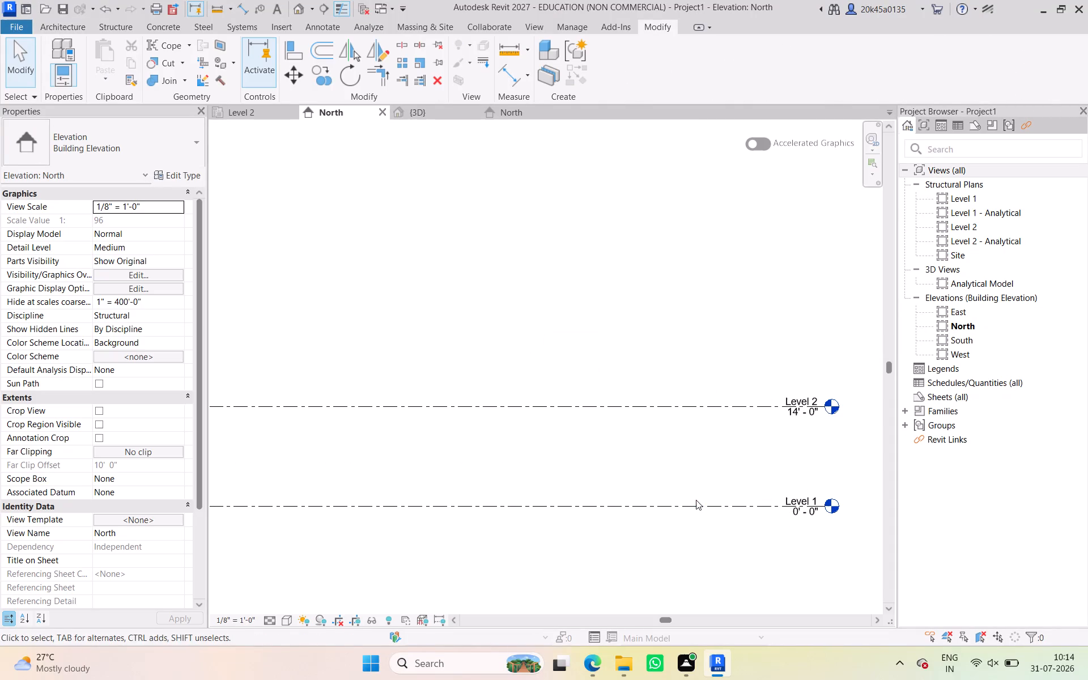
{"action": "left_click", "coordinate": [507, 106]}
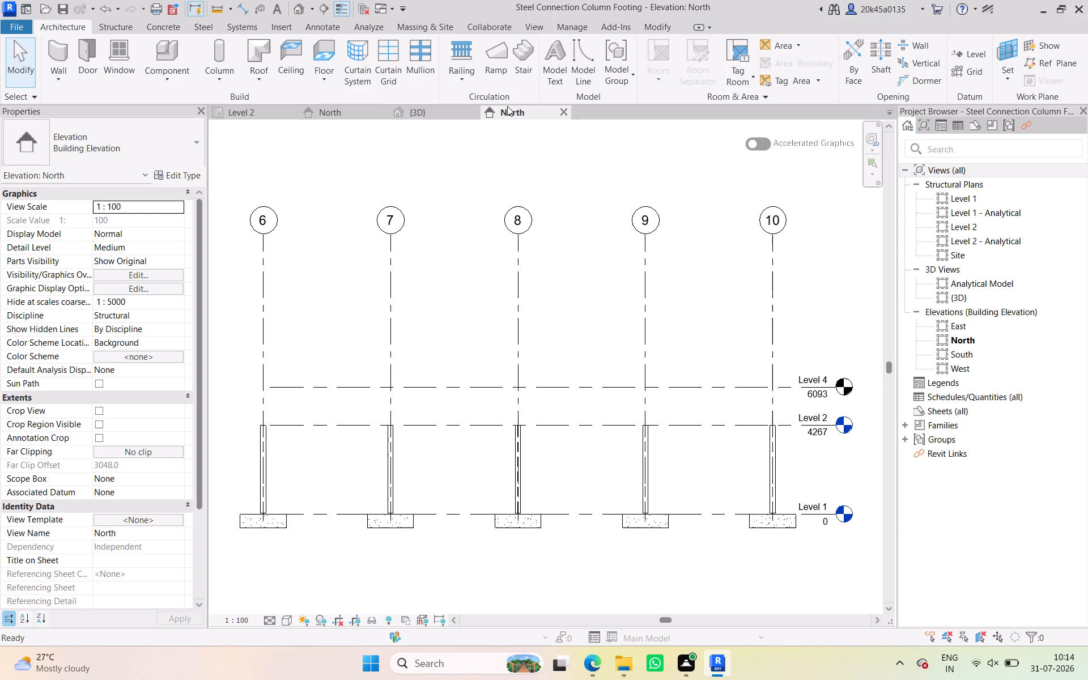
In Project1's North elevation, use Pick Lines to place a new level offset 6093 mm above Level 1.
{"action": "left_click", "coordinate": [354, 105]}
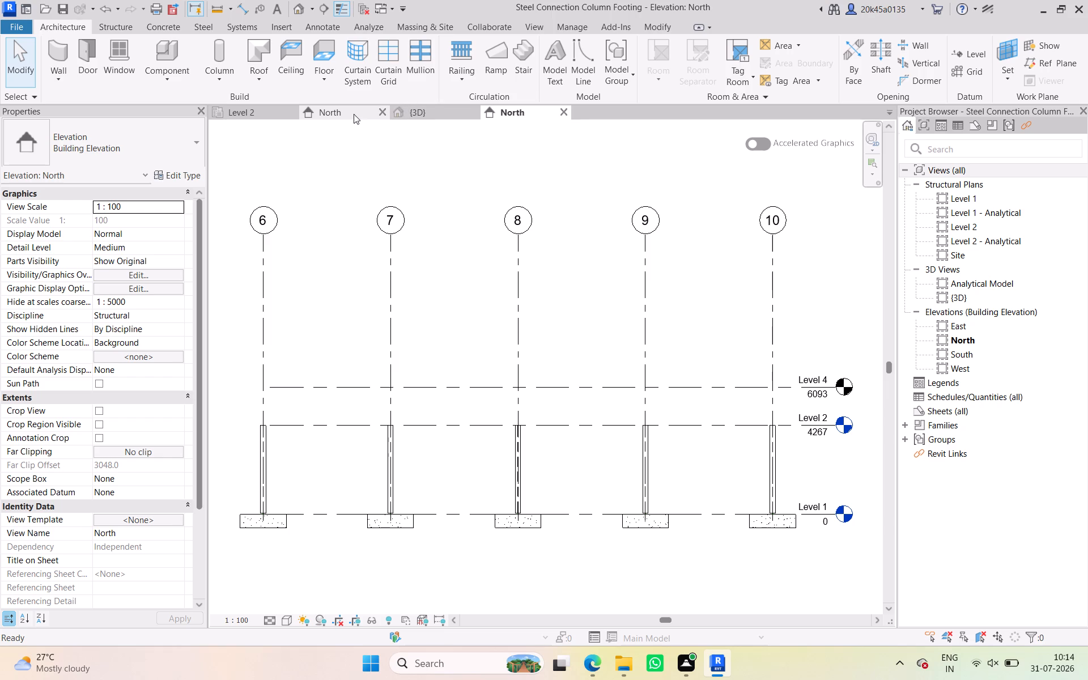
{"action": "left_click", "coordinate": [354, 114]}
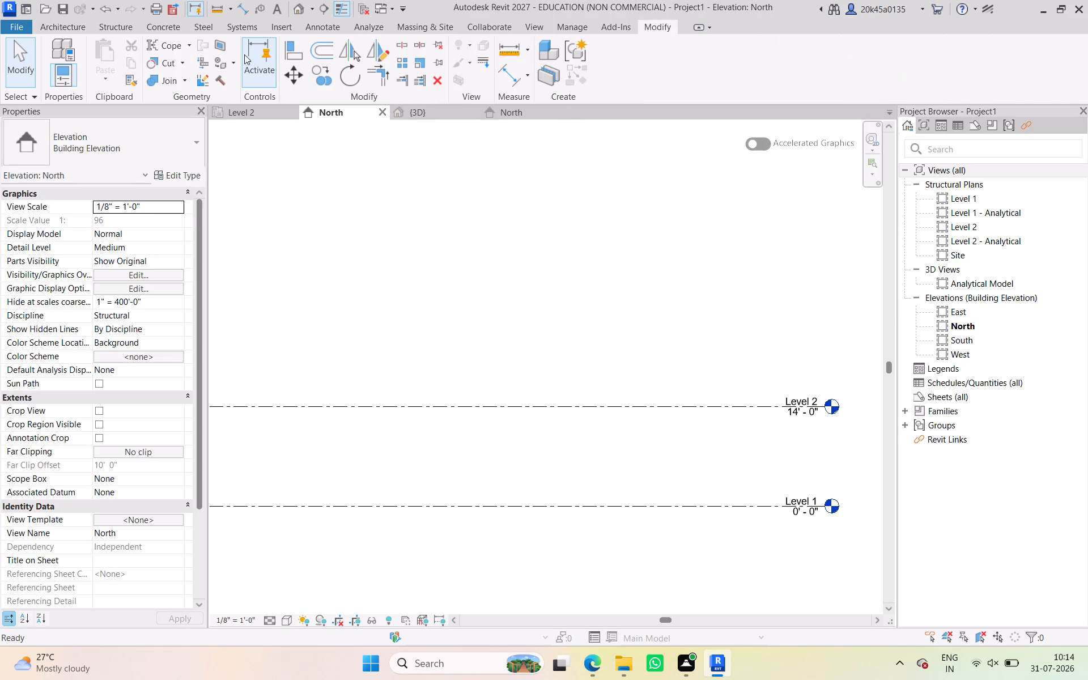
{"action": "left_click", "coordinate": [58, 24]}
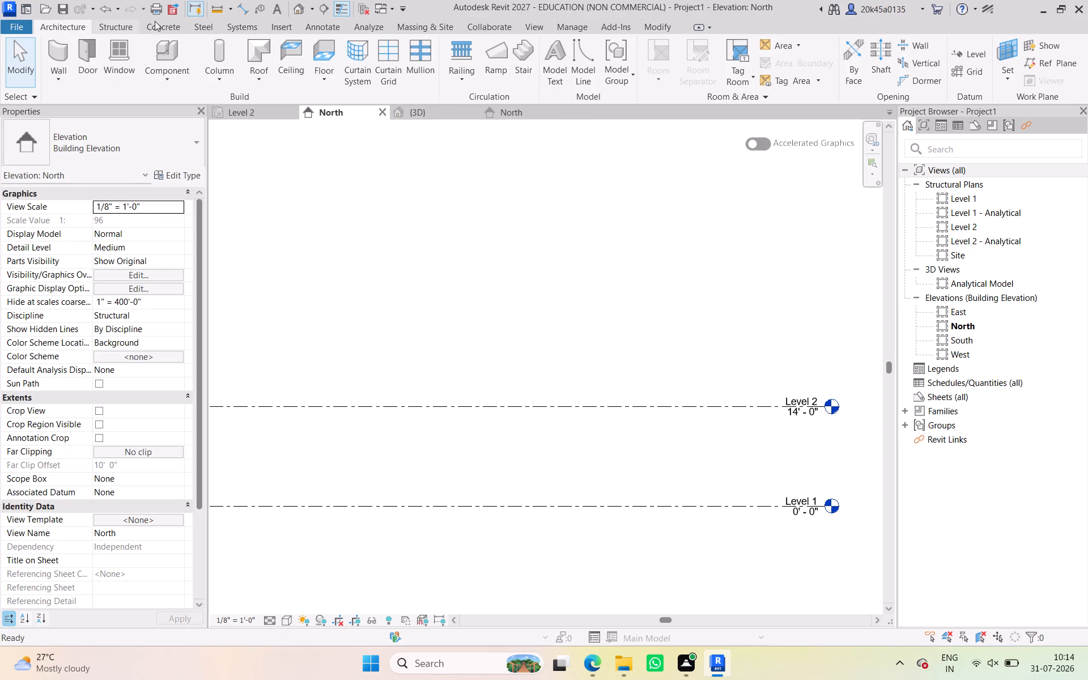
{"action": "left_click", "coordinate": [120, 23]}
{"action": "left_click", "coordinate": [787, 61]}
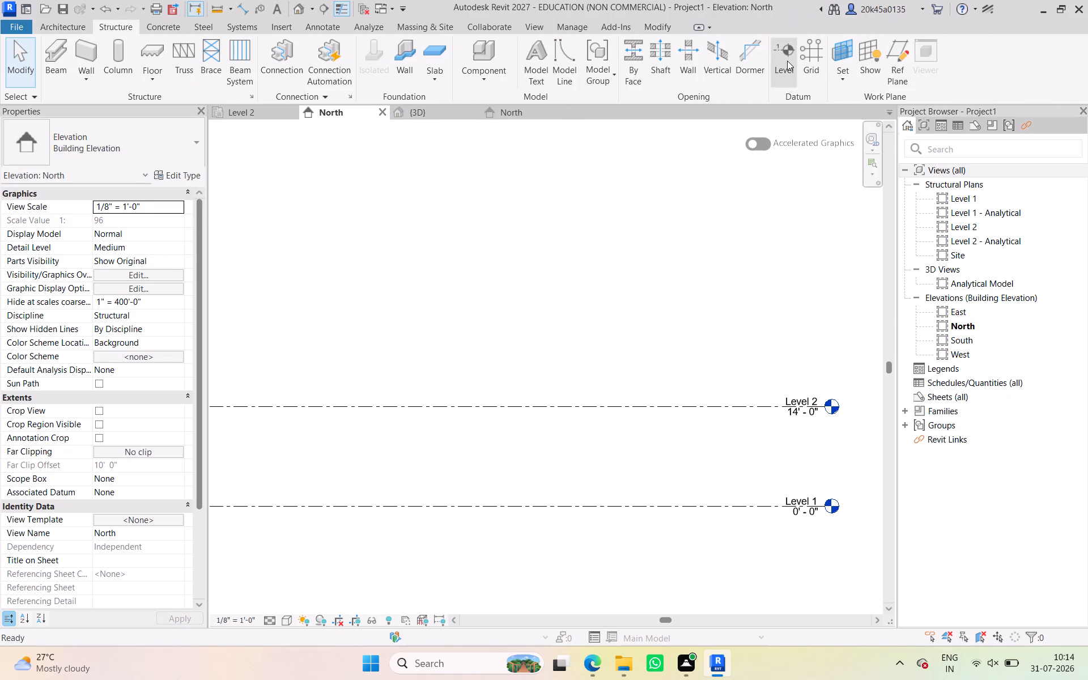
{"action": "left_click", "coordinate": [699, 42]}
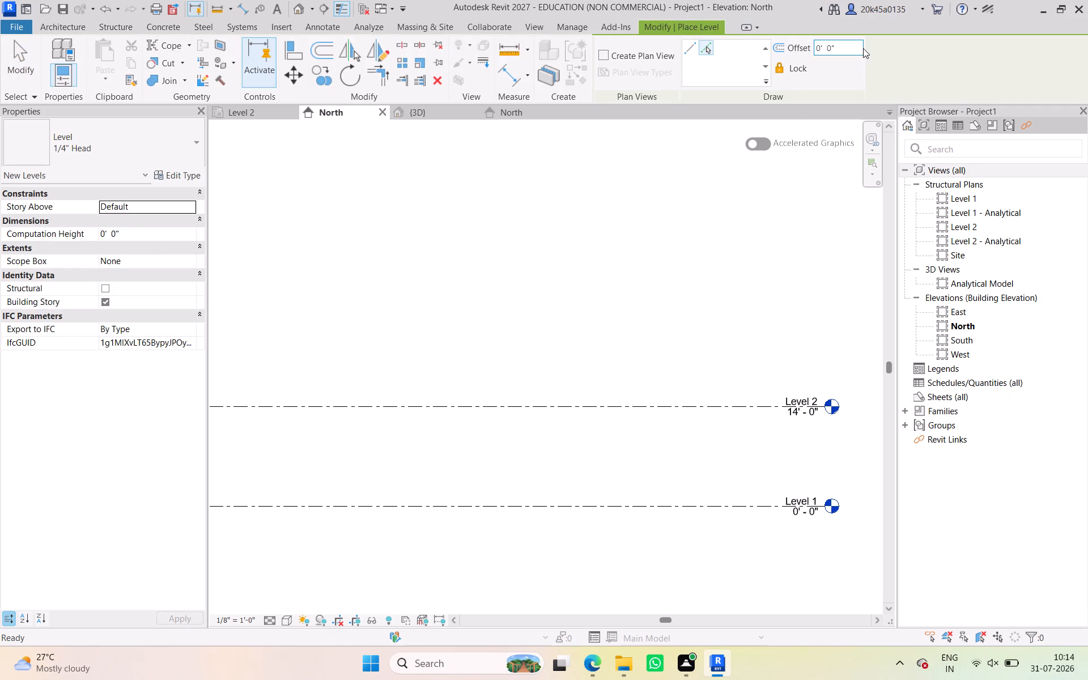
{"action": "left_click_drag", "start_coordinate": [862, 49], "coordinate": [745, 45]}
{"action": "left_click_drag", "start_coordinate": [840, 52], "coordinate": [751, 45]}
{"action": "type", "text": "6093"}
{"action": "key", "text": "Return"}
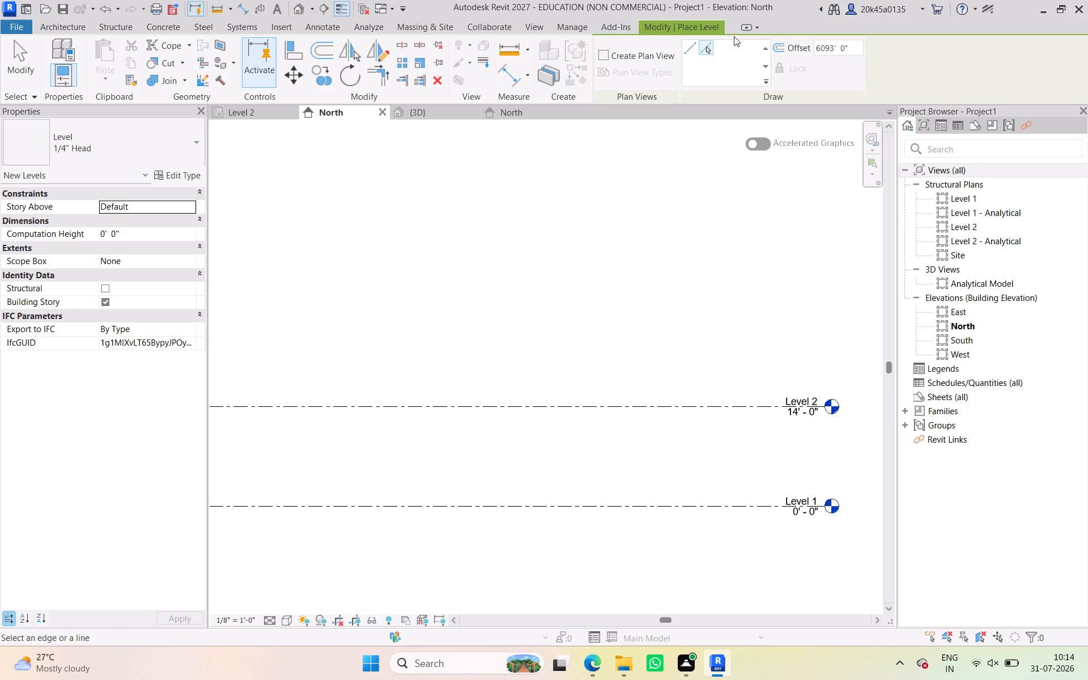
{"action": "left_click_drag", "start_coordinate": [855, 46], "coordinate": [844, 46]}
{"action": "left_click_drag", "start_coordinate": [844, 46], "coordinate": [778, 46]}
{"action": "type", "text": "6093"}
{"action": "type", "text": "mm"}
{"action": "key", "text": "Return"}
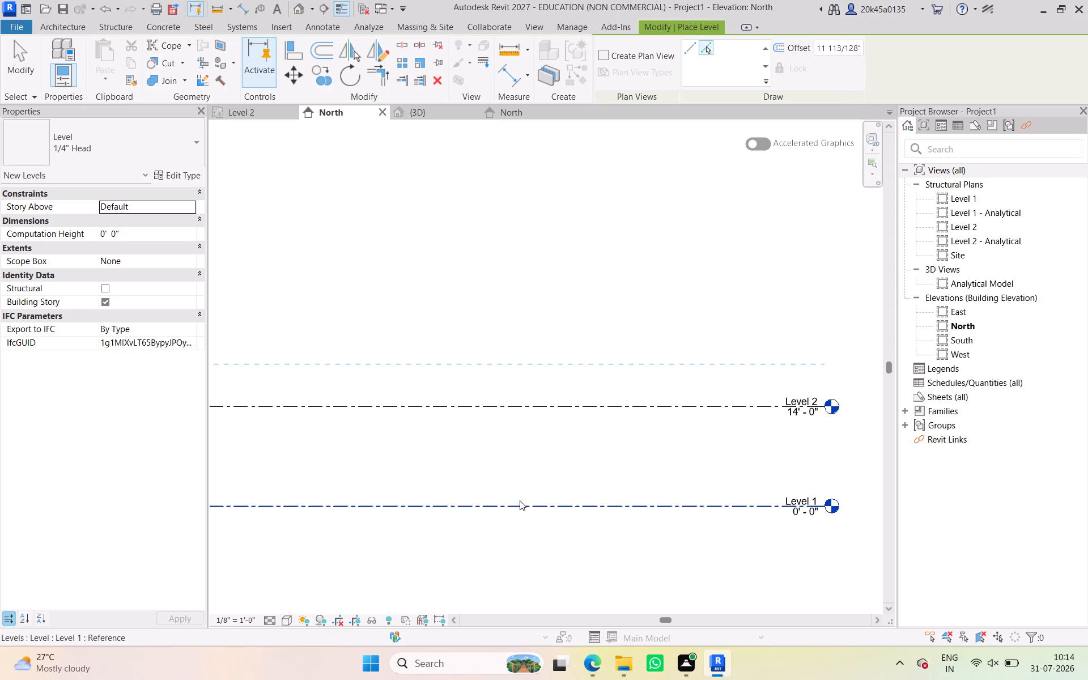
{"action": "left_click", "coordinate": [520, 500]}
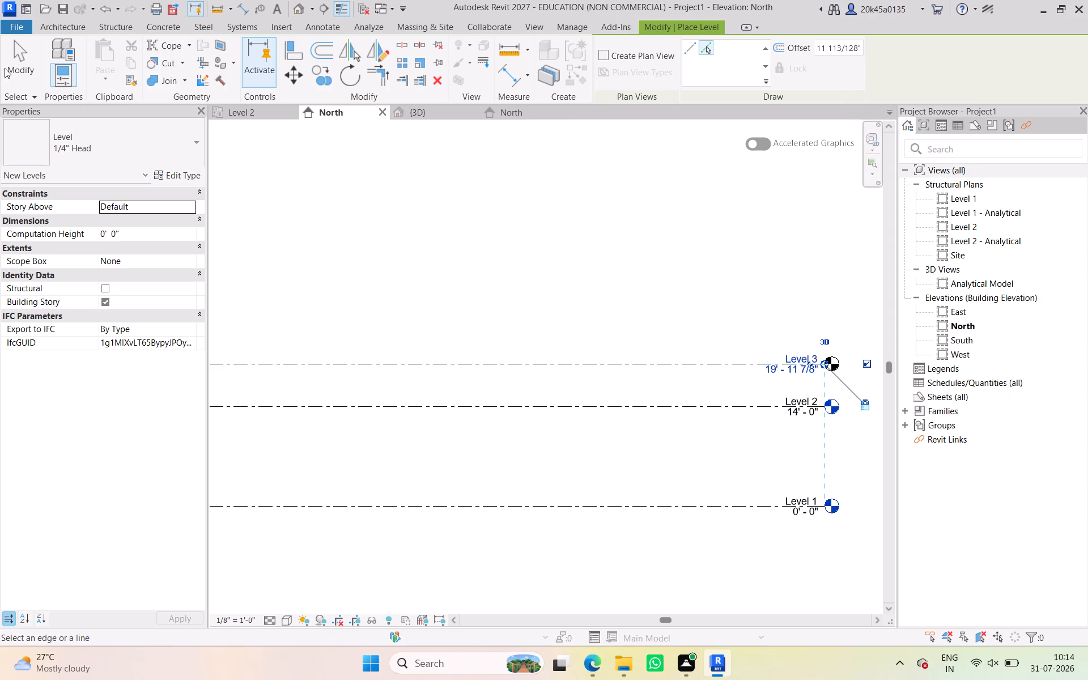
{"action": "left_click", "coordinate": [26, 65]}
{"action": "left_click", "coordinate": [588, 297]}
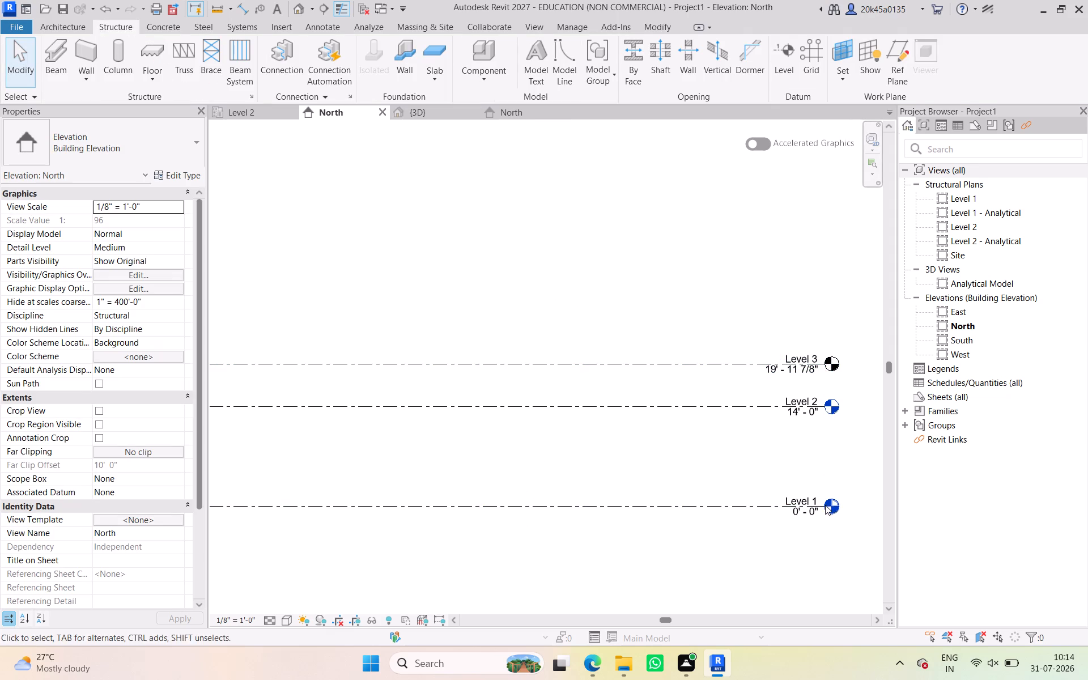
Rename Level 1 as GL in Project1's North elevation.
{"action": "scroll", "coordinate": [811, 495], "scroll_direction": "up", "scroll_amount": 9}
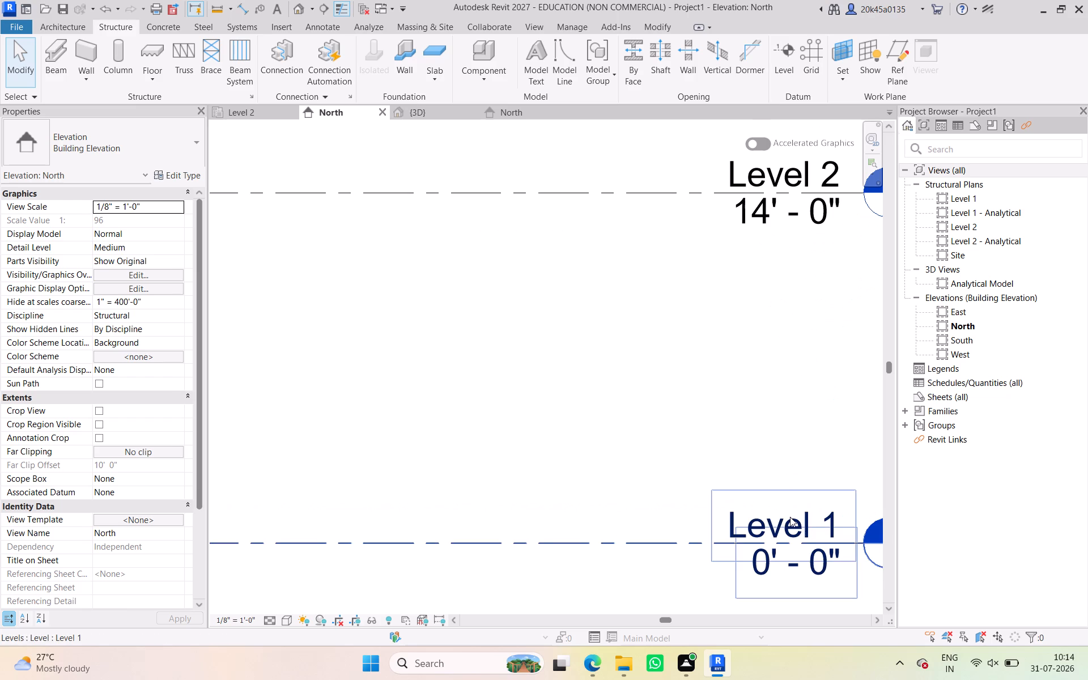
{"action": "left_click", "coordinate": [790, 517]}
{"action": "left_click", "coordinate": [790, 517]}
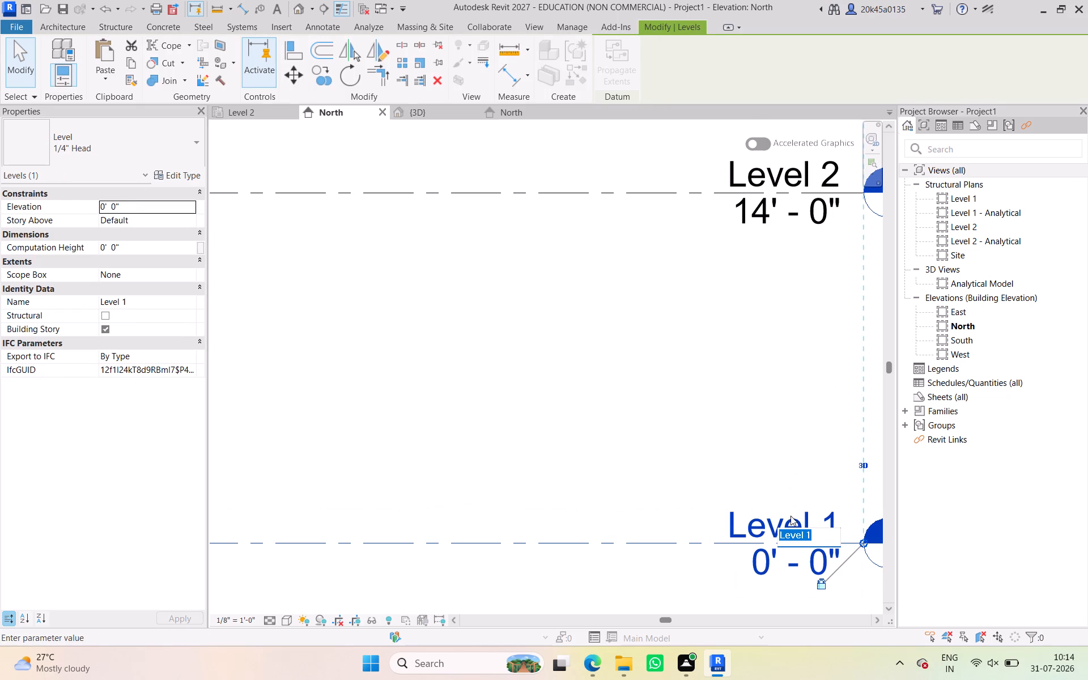
{"action": "type", "text": "GL"}
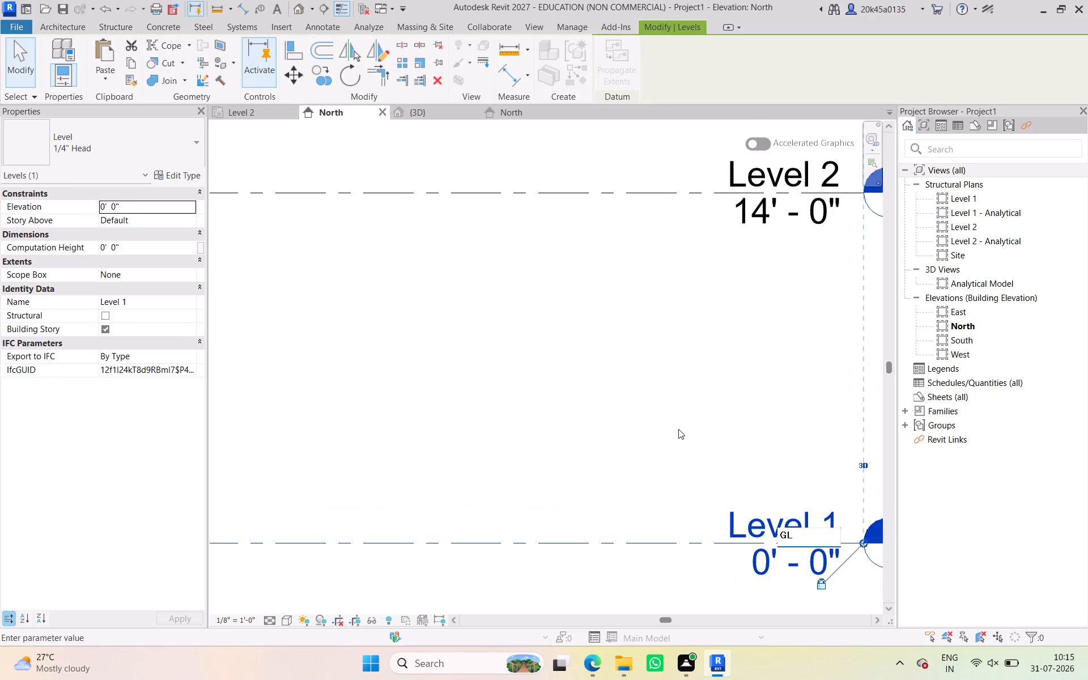
{"action": "left_click", "coordinate": [678, 429]}
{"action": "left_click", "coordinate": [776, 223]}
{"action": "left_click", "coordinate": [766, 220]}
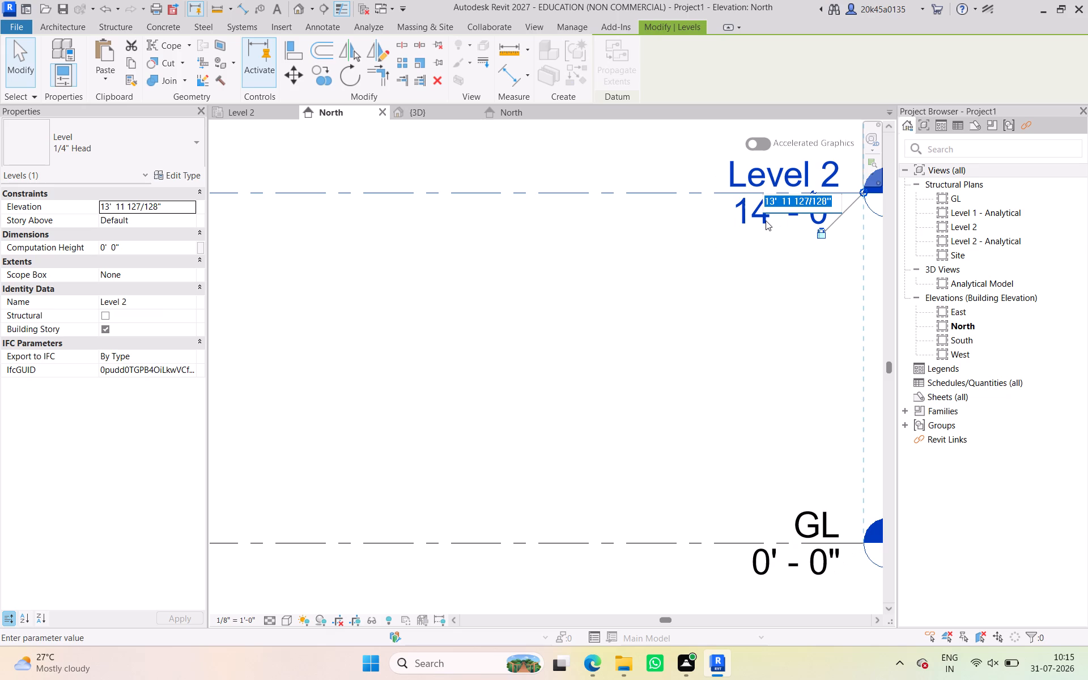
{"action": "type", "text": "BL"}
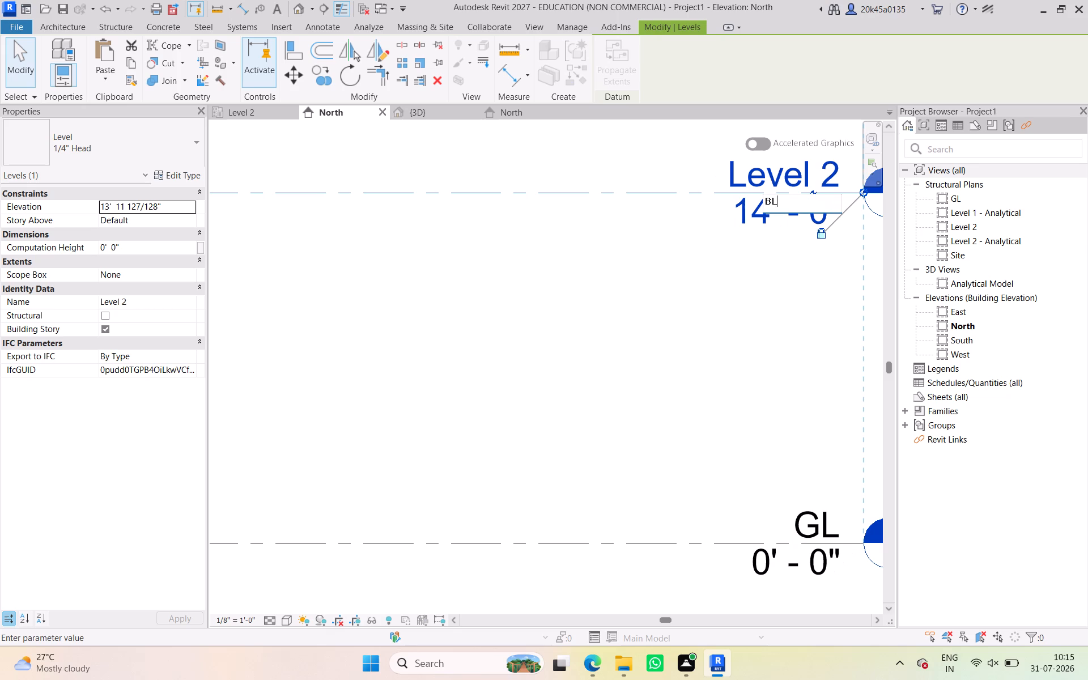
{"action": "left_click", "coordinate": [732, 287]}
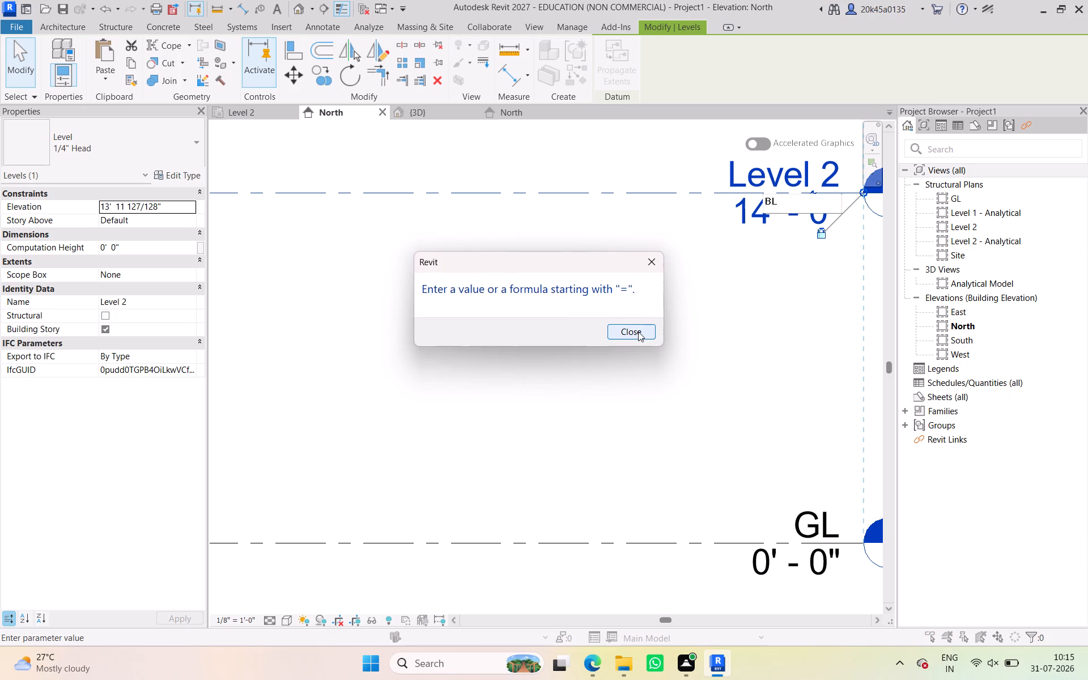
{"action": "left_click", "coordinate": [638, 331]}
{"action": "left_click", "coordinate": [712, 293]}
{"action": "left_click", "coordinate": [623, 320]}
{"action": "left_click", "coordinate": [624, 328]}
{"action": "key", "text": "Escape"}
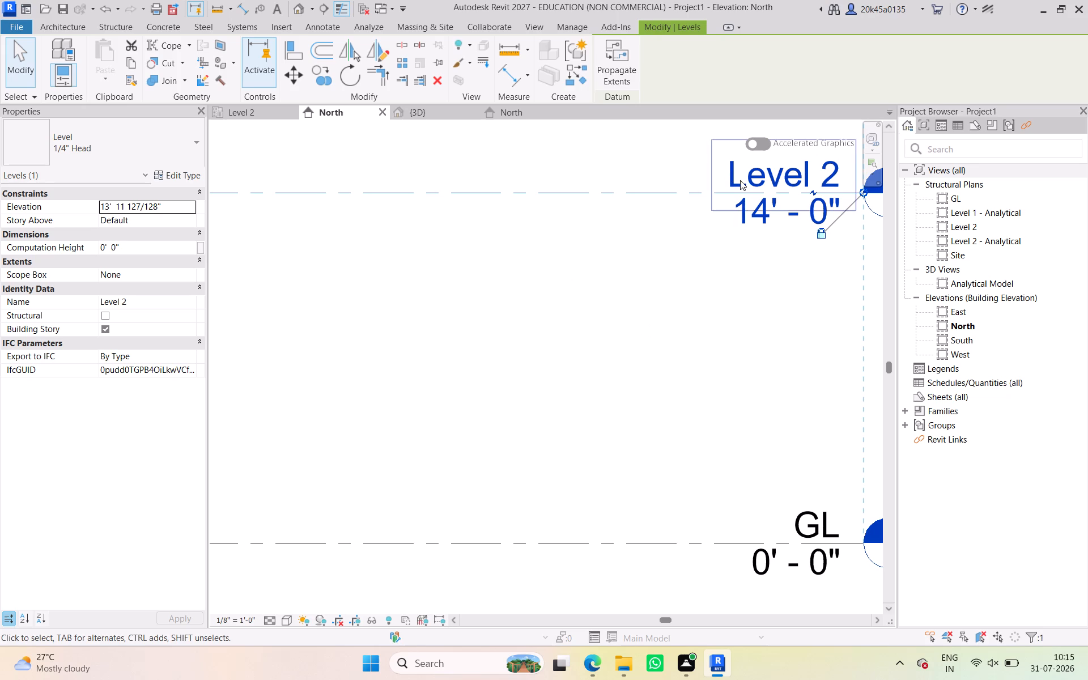
Rename Level 2 as BL.
{"action": "left_click", "coordinate": [744, 175]}
{"action": "type", "text": "BL"}
{"action": "left_click", "coordinate": [718, 365]}
Rename Level 3 as TL in Project1's North elevation.
{"action": "middle_click_drag", "start_coordinate": [729, 345], "coordinate": [644, 651]}
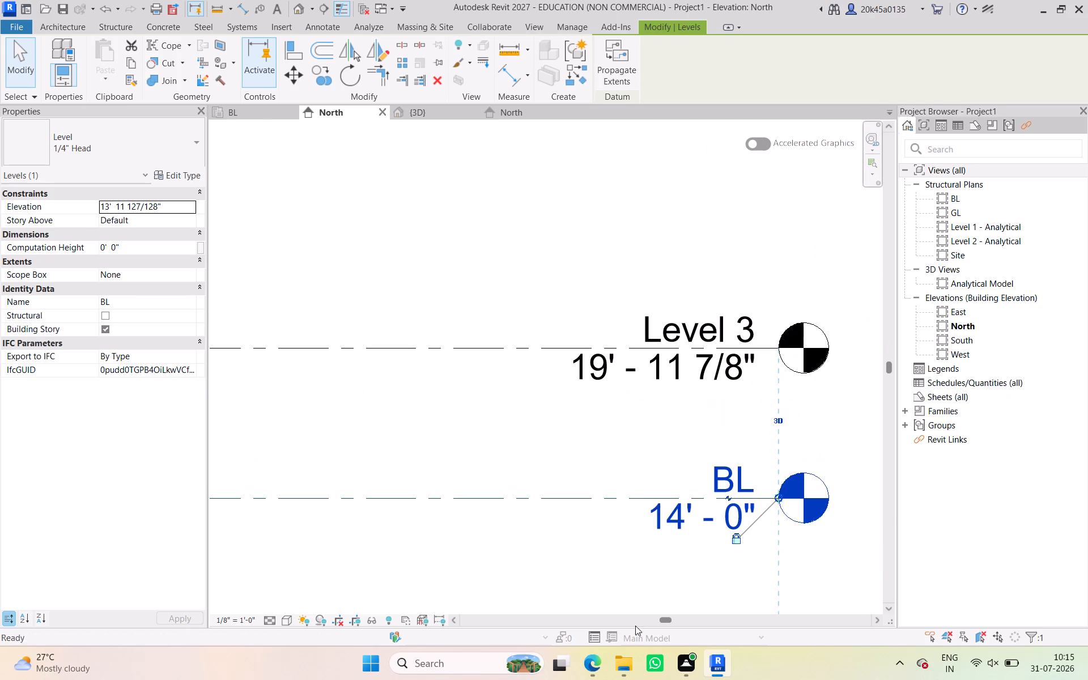
{"action": "left_click", "coordinate": [721, 307]}
{"action": "left_click", "coordinate": [722, 307]}
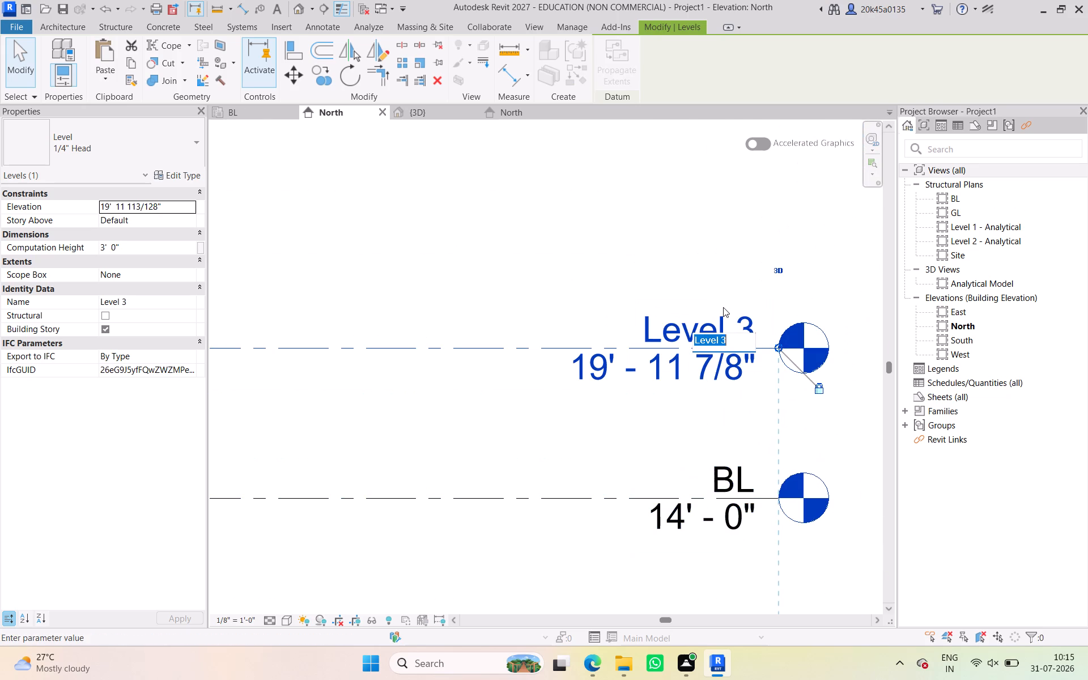
{"action": "type", "text": "TL"}
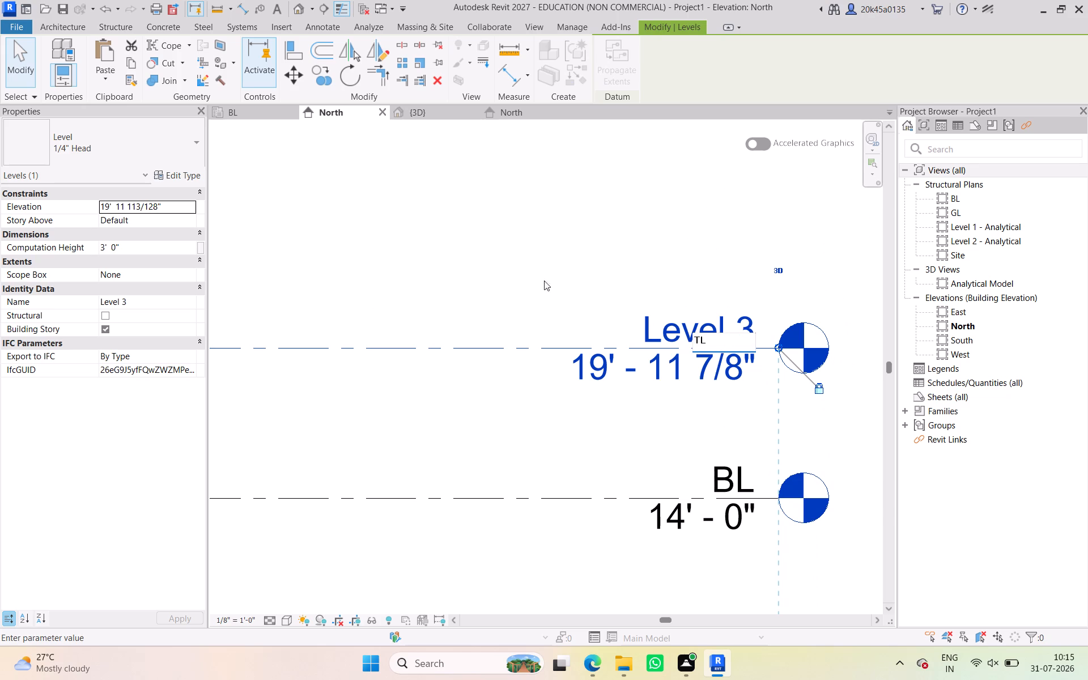
{"action": "left_click", "coordinate": [537, 274]}
{"action": "scroll", "coordinate": [600, 440], "scroll_direction": "down", "scroll_amount": 5}
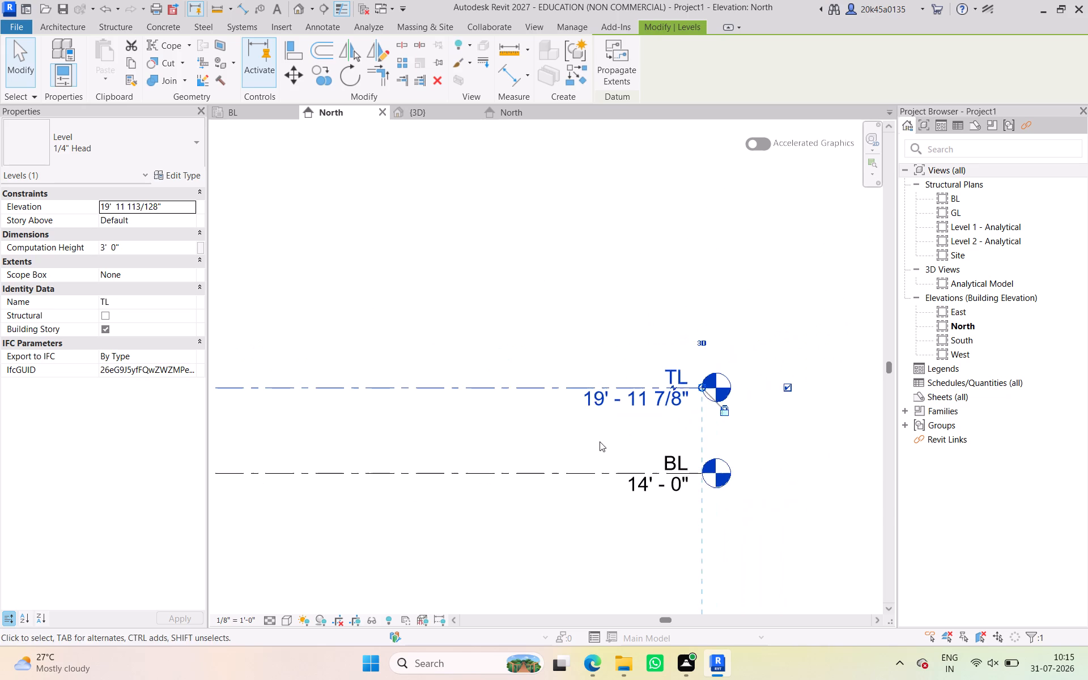
{"action": "scroll", "coordinate": [600, 441], "scroll_direction": "down", "scroll_amount": 4}
{"action": "middle_click_drag", "start_coordinate": [597, 441], "coordinate": [703, 371]}
{"action": "scroll", "coordinate": [669, 400], "scroll_direction": "down", "scroll_amount": 3}
{"action": "middle_click_drag", "start_coordinate": [673, 406], "coordinate": [685, 413]}
{"action": "scroll", "coordinate": [679, 411], "scroll_direction": "up", "scroll_amount": 1}
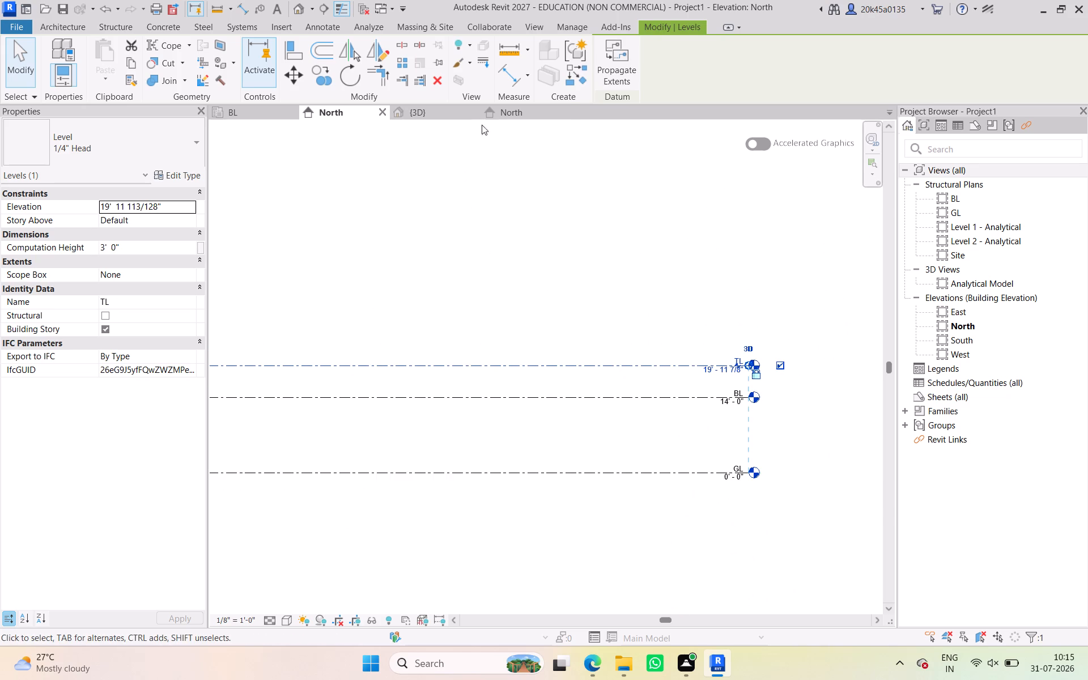
Close the other project's North elevation and 3D views, keeping only Project1's views open.
{"action": "left_click", "coordinate": [561, 112]}
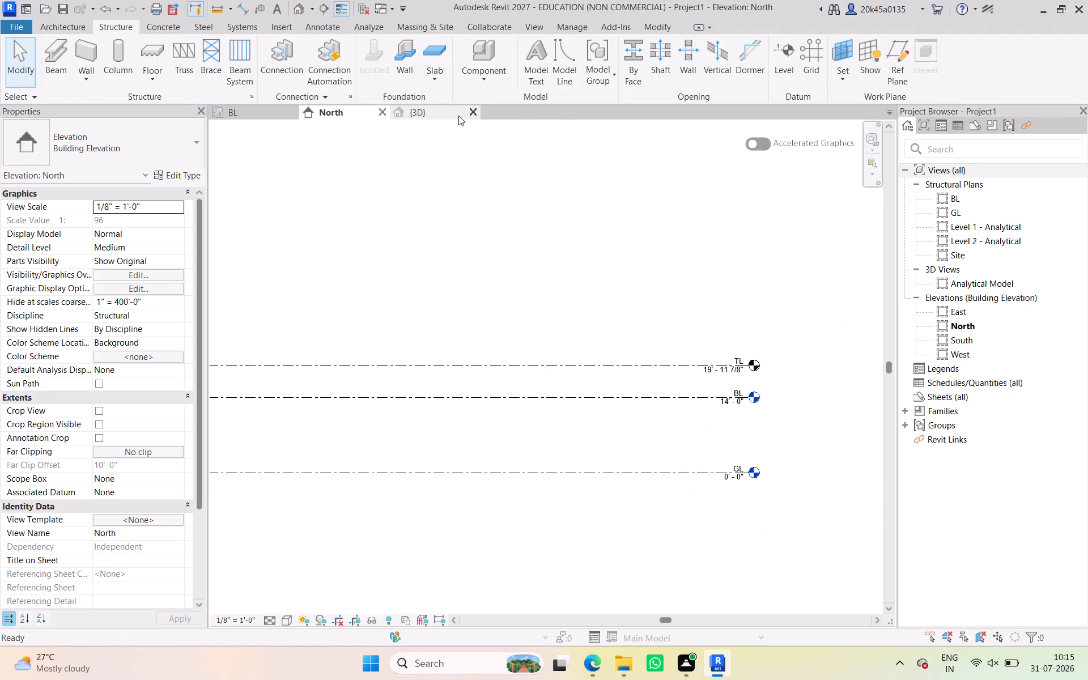
{"action": "left_click", "coordinate": [472, 116]}
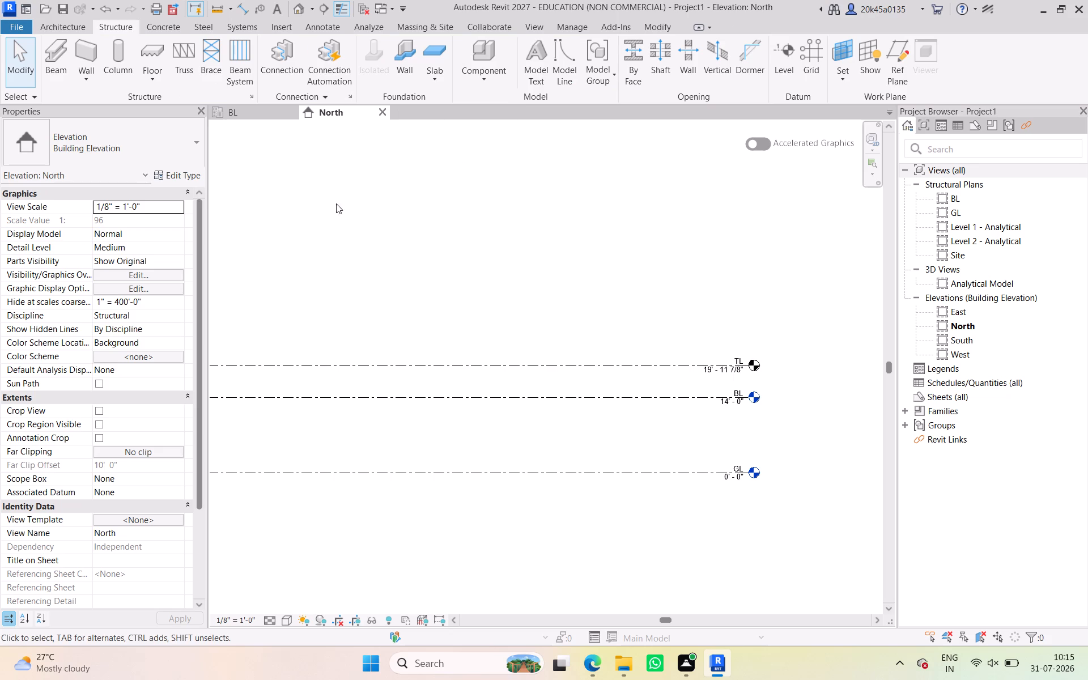
Examine the GL, BL and TL levels in Project1's North elevation.
{"action": "scroll", "coordinate": [398, 324], "scroll_direction": "down", "scroll_amount": 4}
{"action": "middle_click_drag", "start_coordinate": [398, 325], "coordinate": [556, 287]}
{"action": "middle_click_drag", "start_coordinate": [563, 353], "coordinate": [528, 329]}
{"action": "scroll", "coordinate": [606, 311], "scroll_direction": "up", "scroll_amount": 4}
{"action": "middle_click_drag", "start_coordinate": [592, 324], "coordinate": [447, 372]}
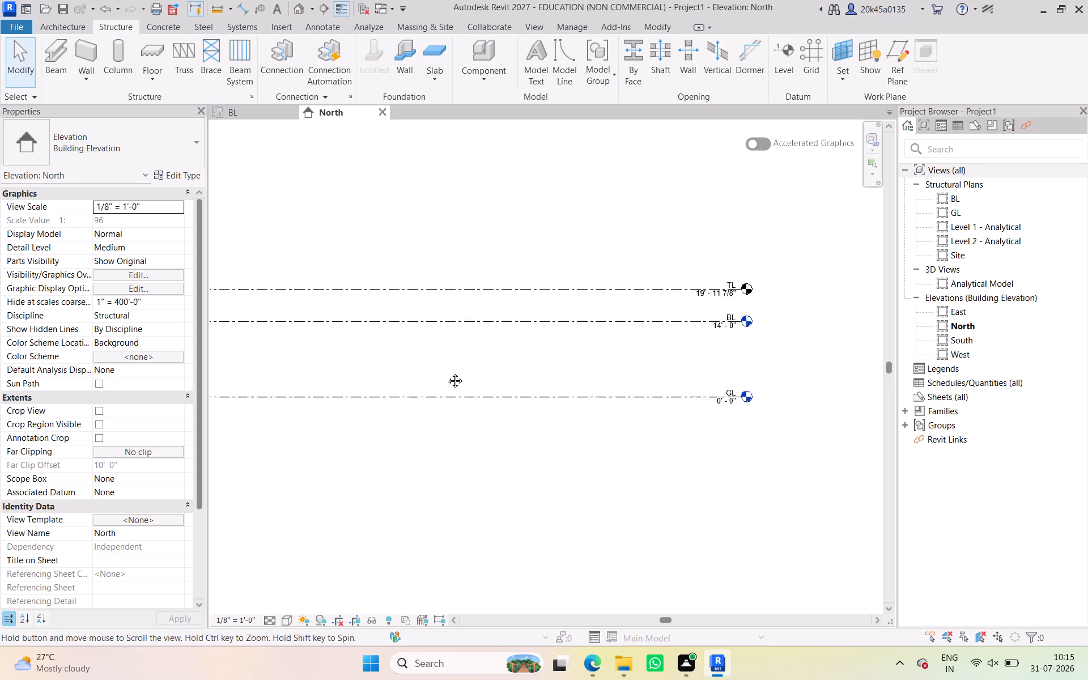
{"action": "middle_click_drag", "start_coordinate": [447, 372], "coordinate": [399, 393]}
{"action": "scroll", "coordinate": [402, 383], "scroll_direction": "up", "scroll_amount": 5}
{"action": "scroll", "coordinate": [493, 371], "scroll_direction": "down", "scroll_amount": 2}
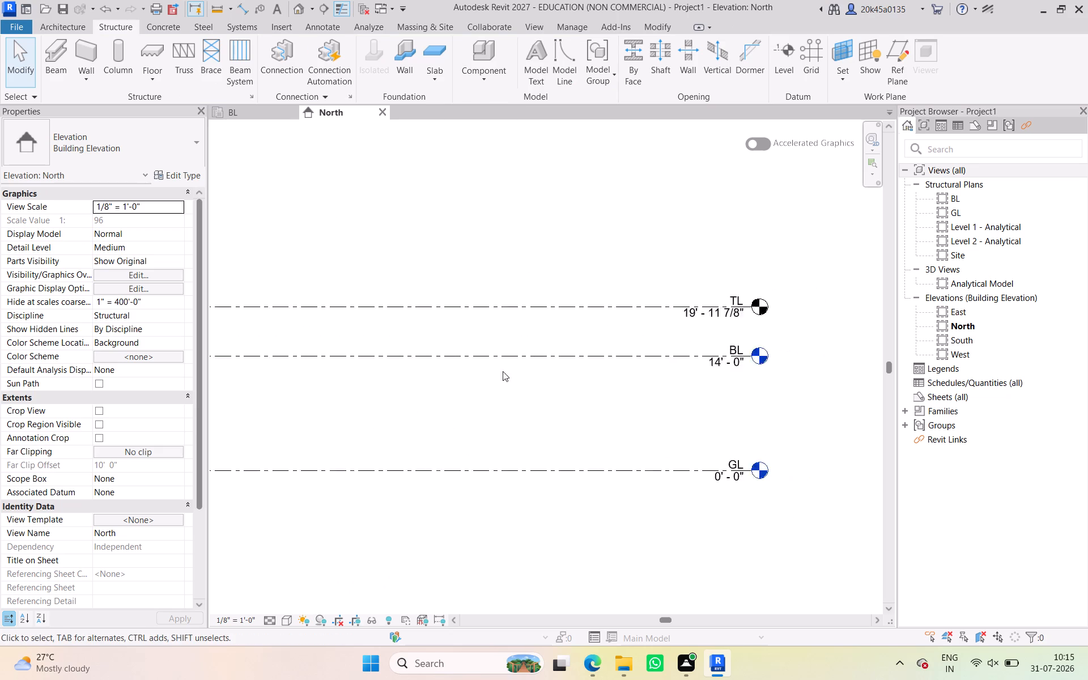
{"action": "scroll", "coordinate": [503, 371], "scroll_direction": "down", "scroll_amount": 2}
{"action": "scroll", "coordinate": [520, 379], "scroll_direction": "up", "scroll_amount": 4}
{"action": "middle_click_drag", "start_coordinate": [519, 377], "coordinate": [692, 381]}
{"action": "scroll", "coordinate": [692, 381], "scroll_direction": "down", "scroll_amount": 5}
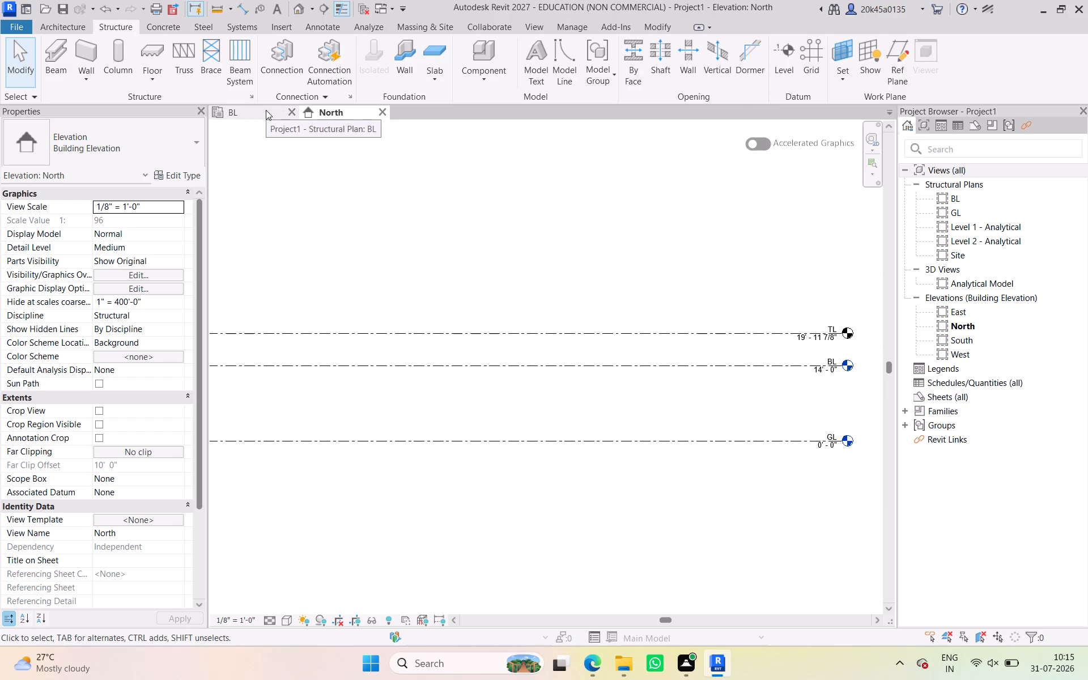
Open the GL structural plan and draw a horizontal grid line across the southern part between the elevation markers.
{"action": "double_click", "coordinate": [965, 210]}
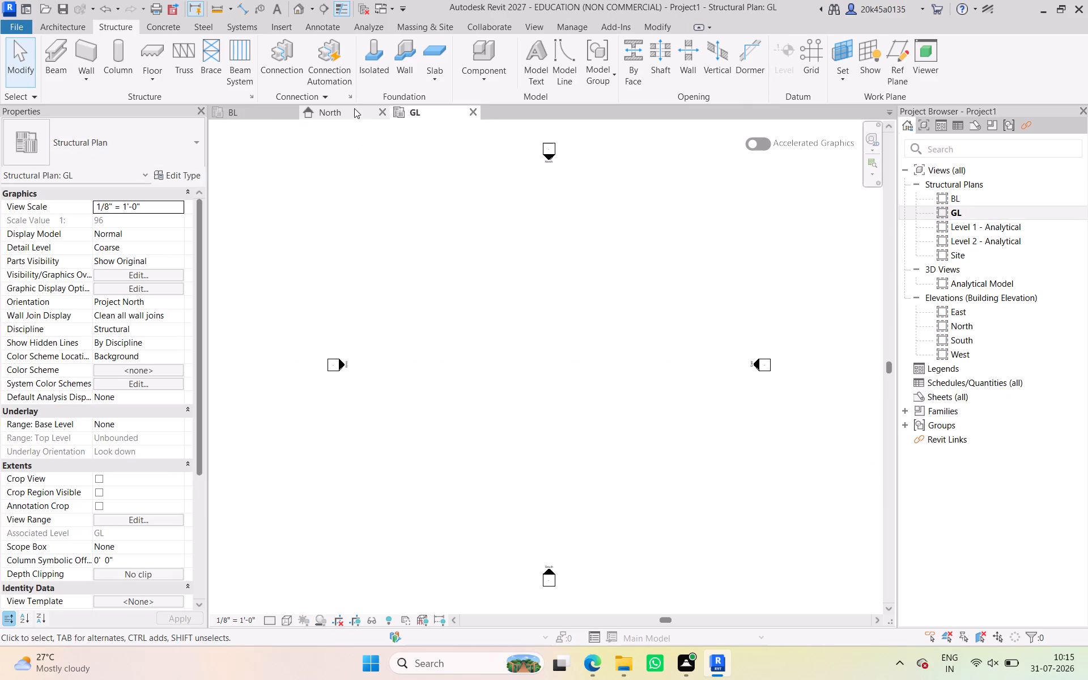
{"action": "left_click", "coordinate": [804, 60]}
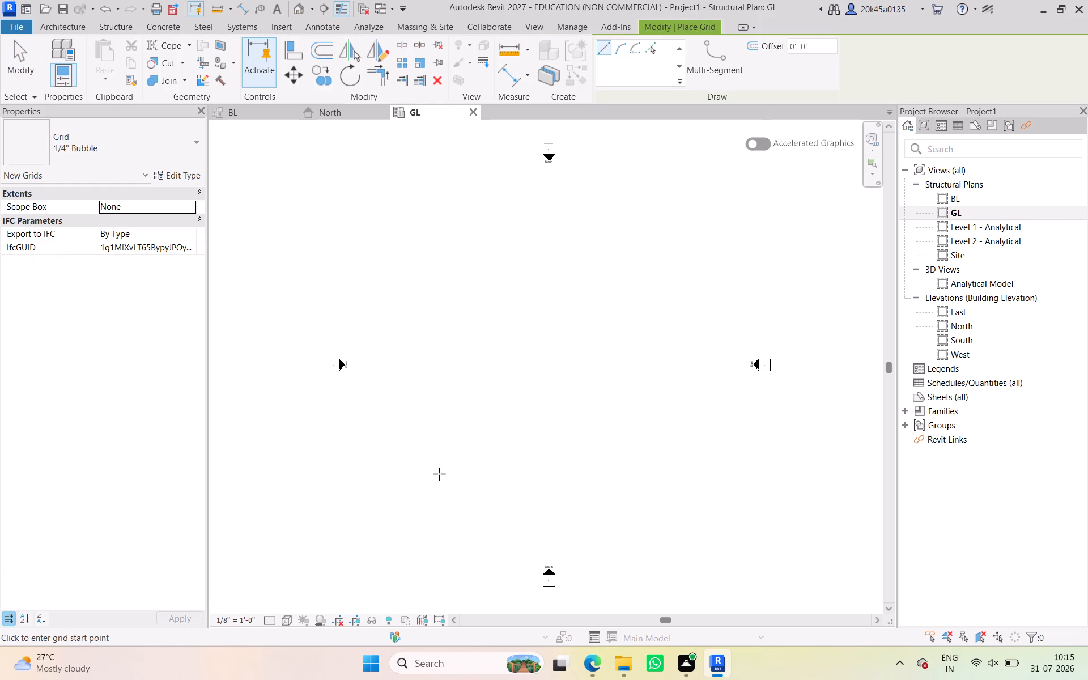
{"action": "left_click", "coordinate": [413, 470]}
{"action": "left_click", "coordinate": [699, 467]}
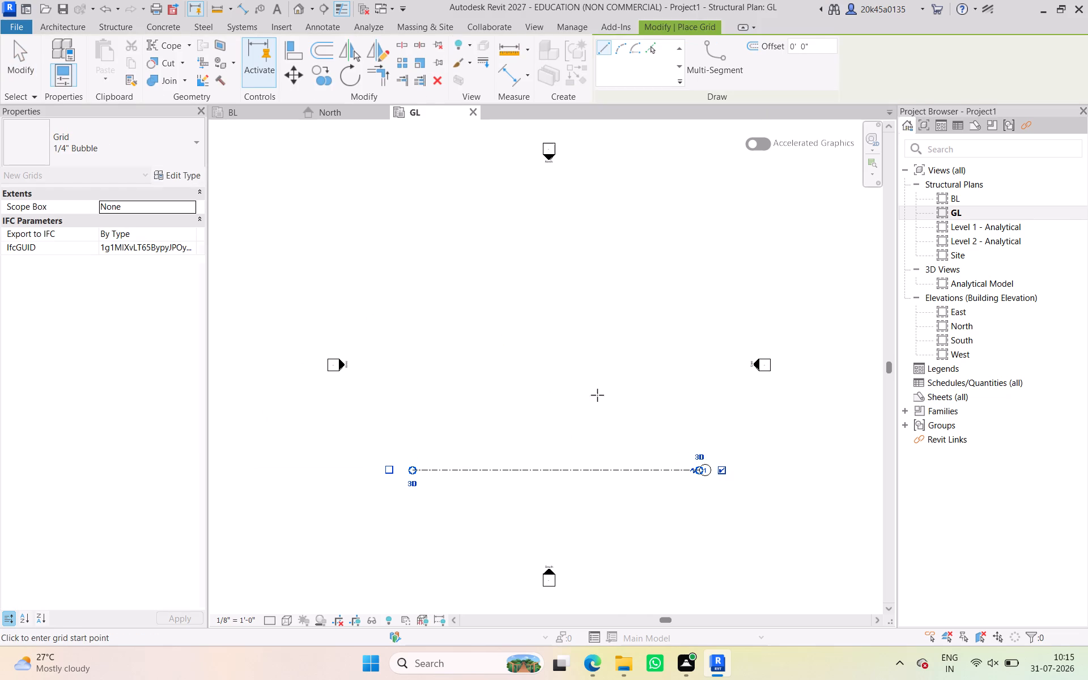
{"action": "left_click", "coordinate": [23, 44]}
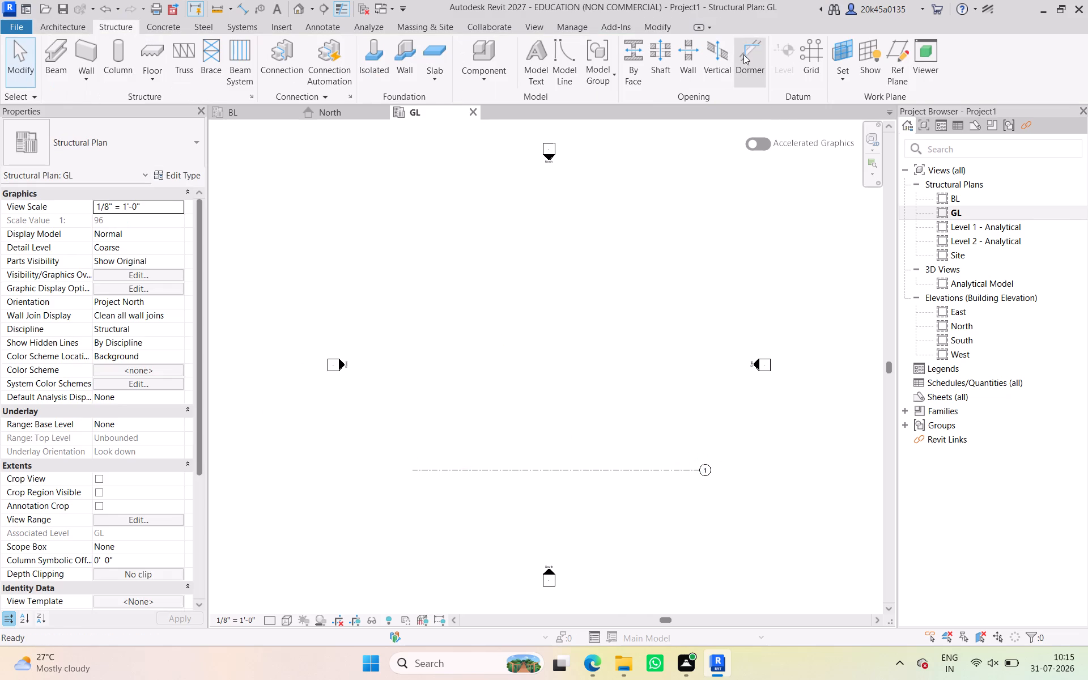
Use Pick Lines with a 5000 mm offset to add five more horizontal grids successively north of grid 1.
{"action": "left_click", "coordinate": [817, 56]}
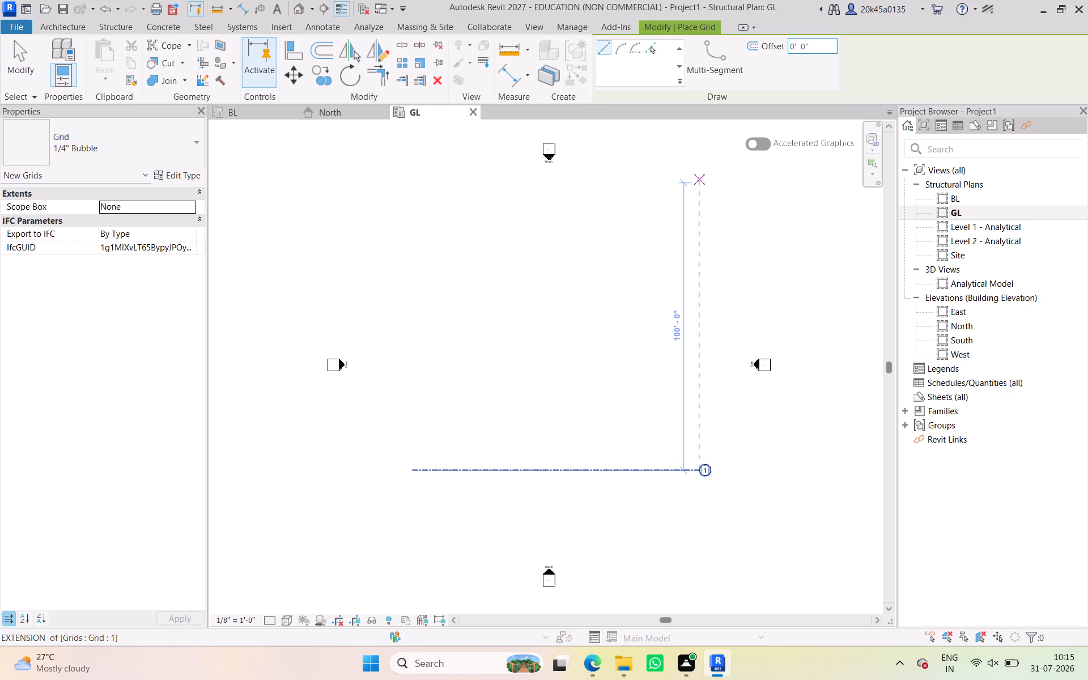
{"action": "left_click_drag", "start_coordinate": [817, 45], "coordinate": [648, 60]}
{"action": "left_click", "coordinate": [646, 51]}
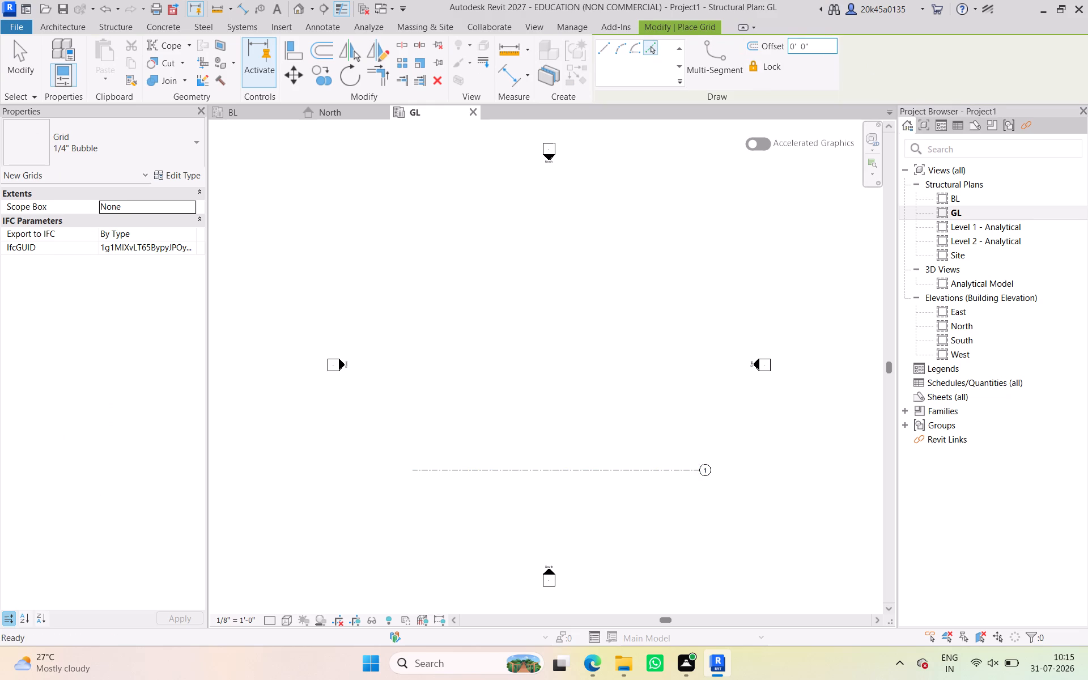
{"action": "left_click_drag", "start_coordinate": [821, 46], "coordinate": [686, 46]}
{"action": "type", "text": "5000mm"}
{"action": "key", "text": "Return"}
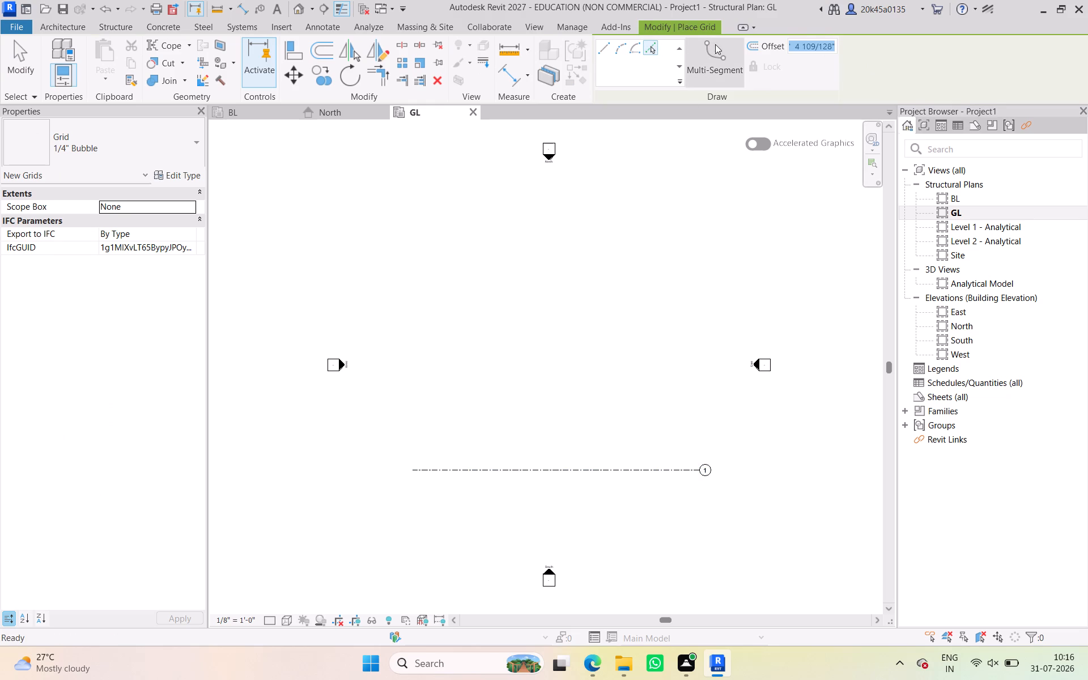
{"action": "left_click", "coordinate": [549, 466]}
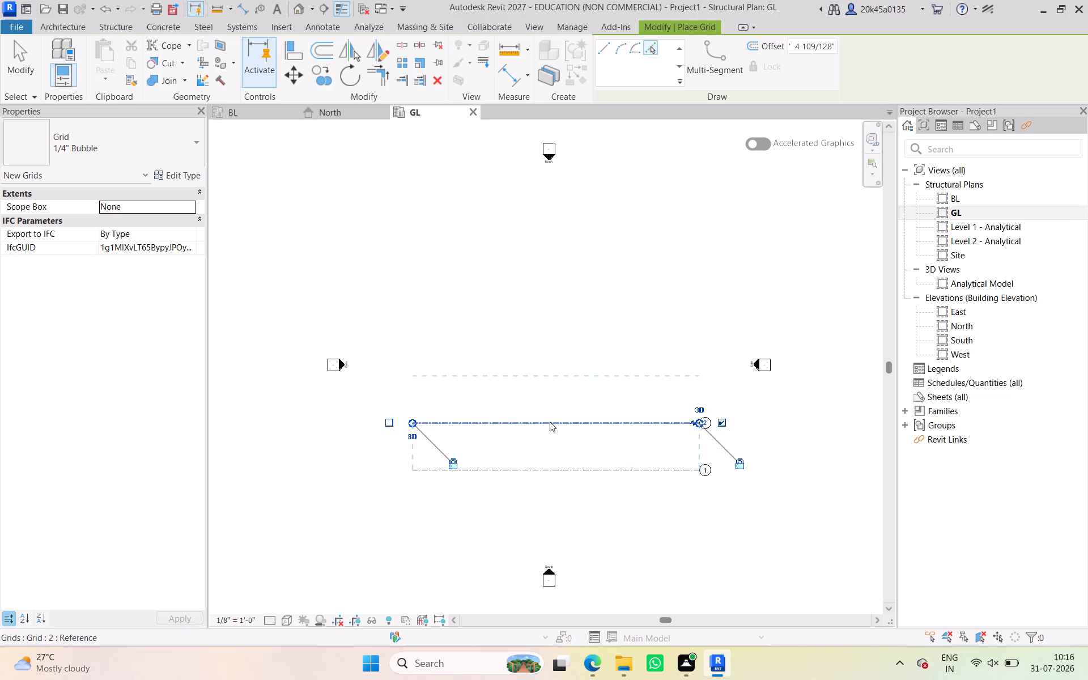
{"action": "left_click", "coordinate": [550, 422]}
{"action": "left_click", "coordinate": [543, 371]}
{"action": "left_click", "coordinate": [530, 325]}
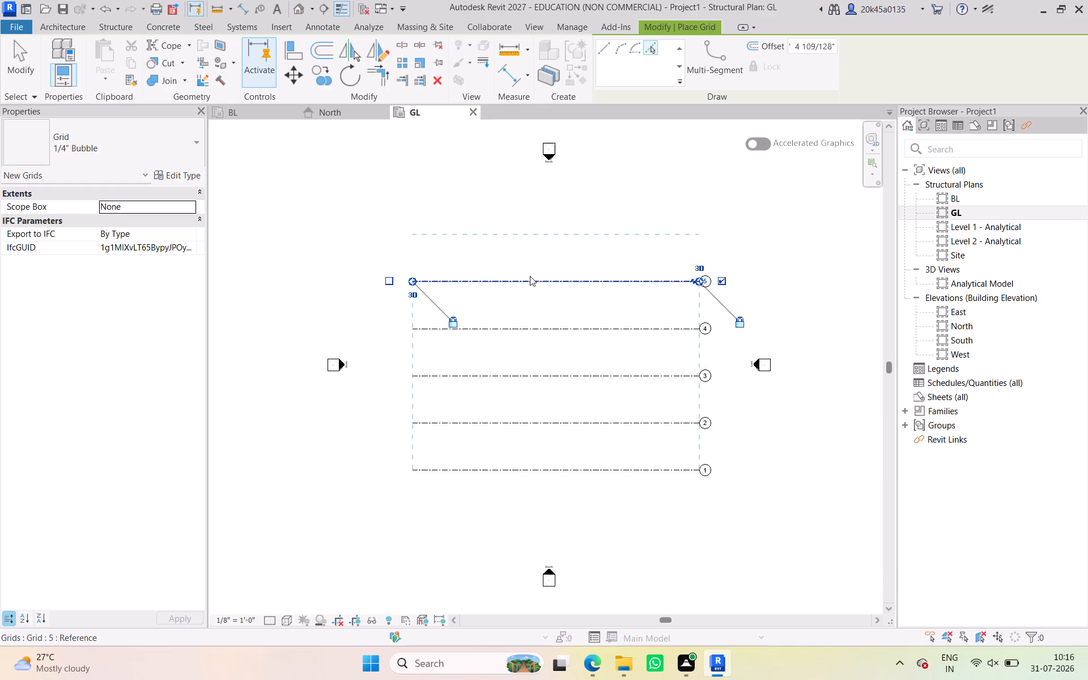
{"action": "left_click", "coordinate": [530, 276]}
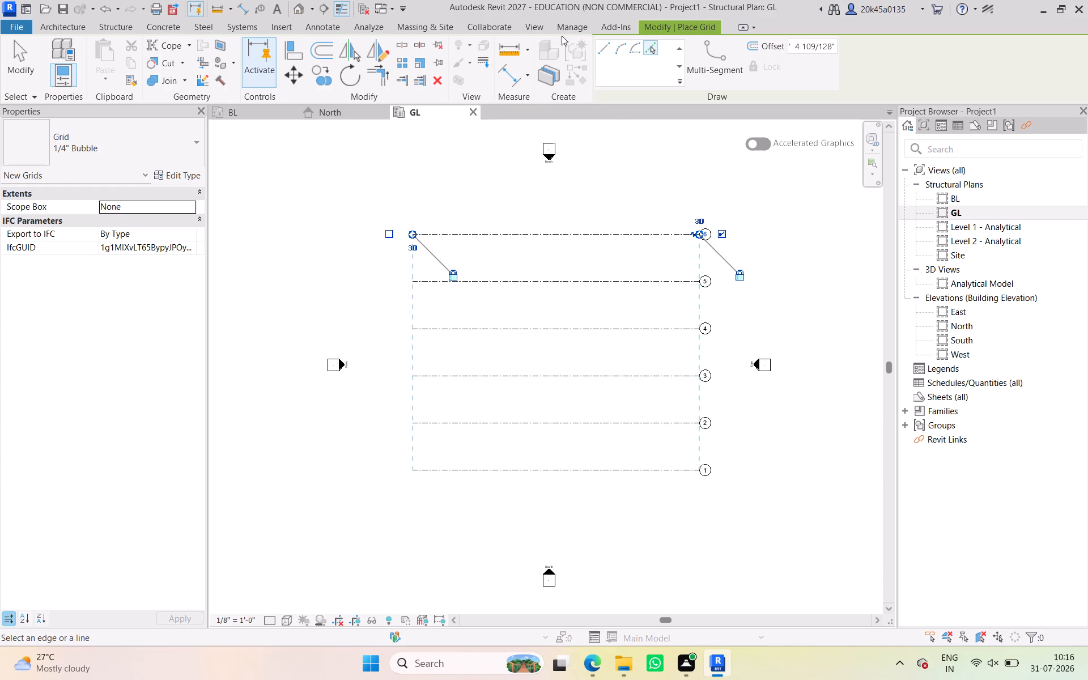
Draw a vertical grid line with zero offset, crossing all six horizontal grids near their bubble ends.
{"action": "left_click", "coordinate": [609, 50]}
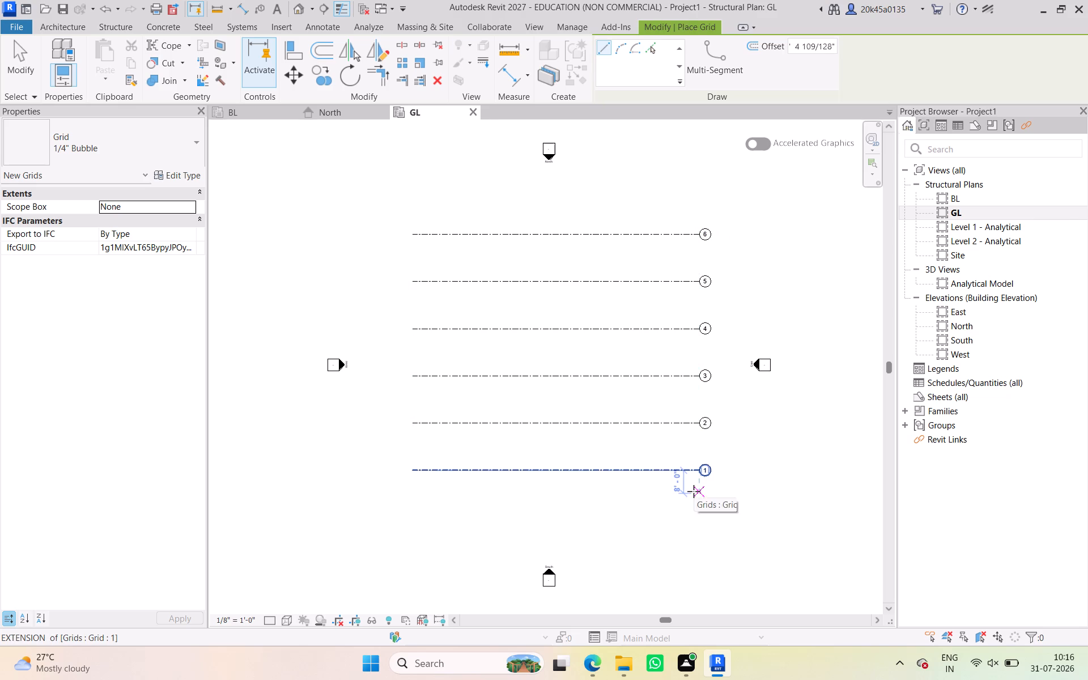
{"action": "left_click", "coordinate": [683, 500]}
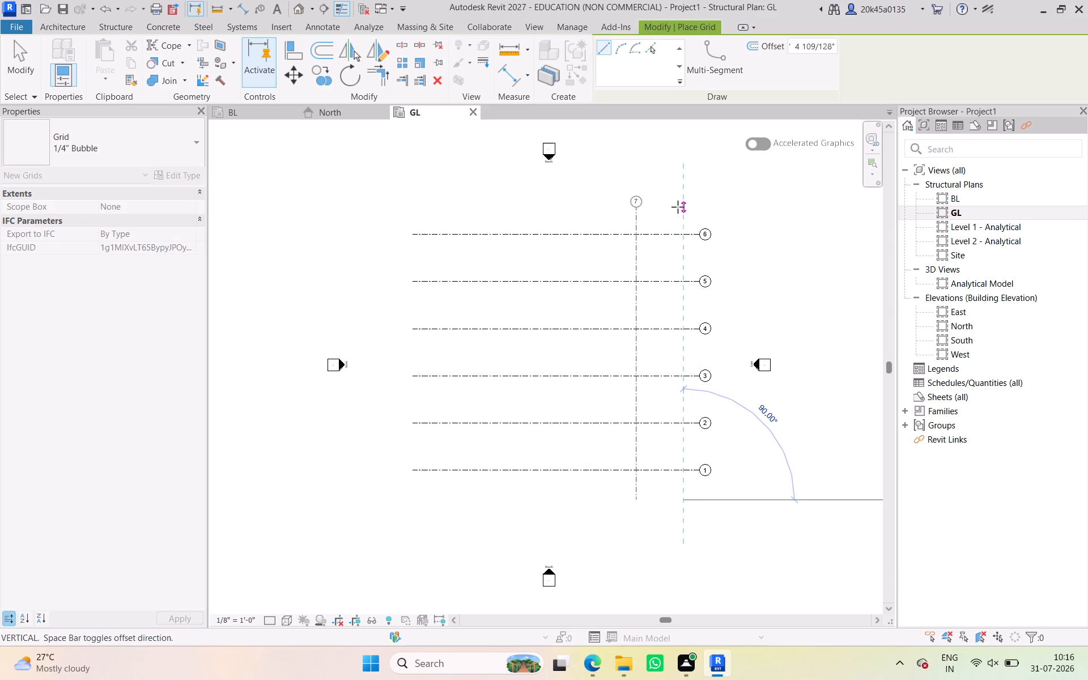
{"action": "key", "text": "Escape"}
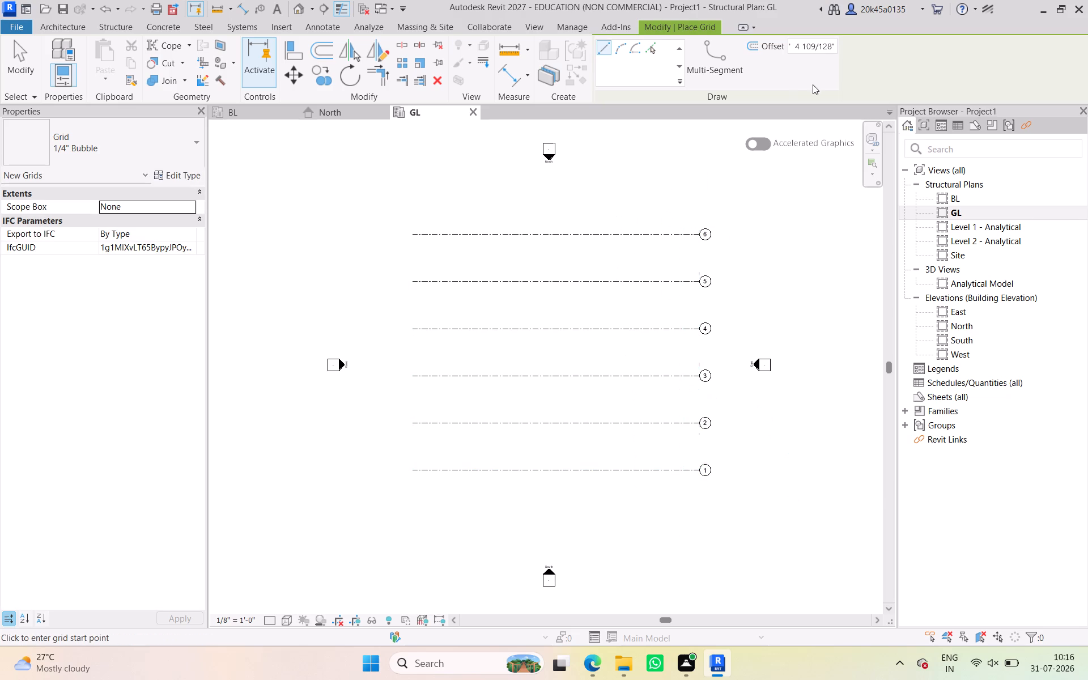
{"action": "left_click", "coordinate": [814, 50]}
{"action": "key", "text": "0"}
{"action": "key", "text": "Return"}
{"action": "left_click", "coordinate": [689, 487]}
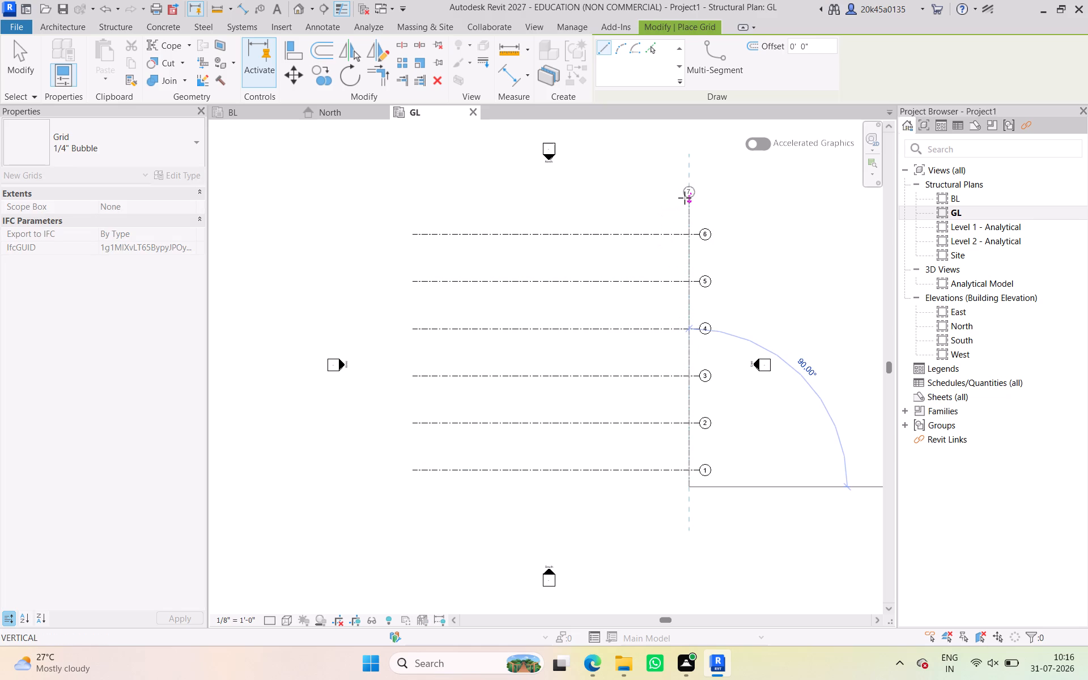
{"action": "left_click", "coordinate": [685, 198]}
{"action": "left_click", "coordinate": [25, 49]}
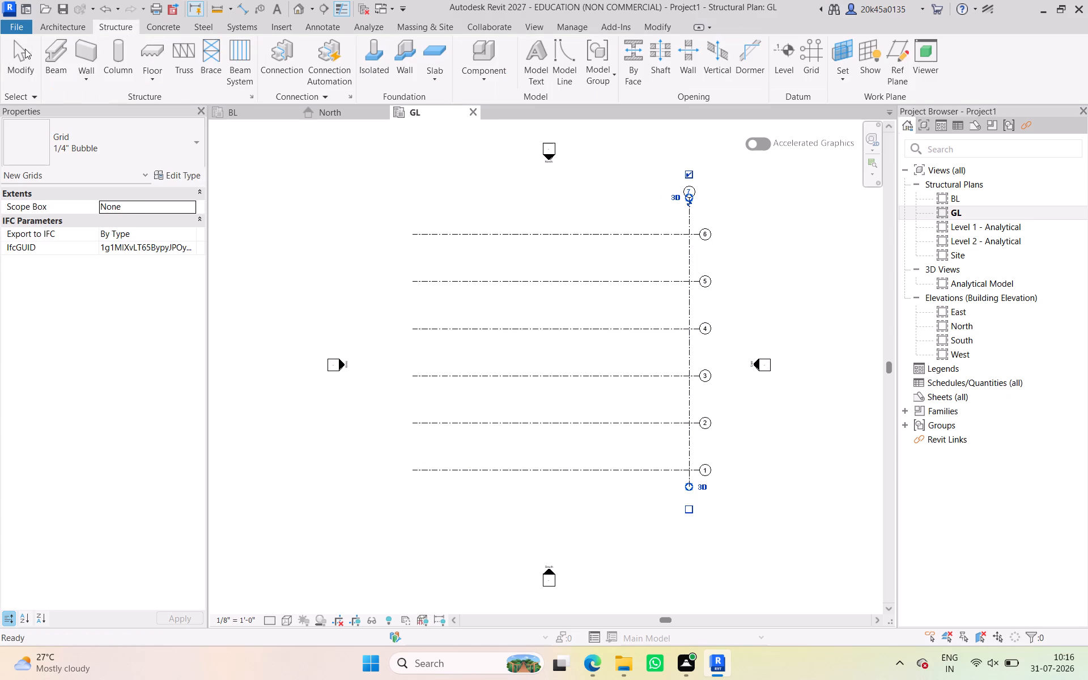
Use Pick Lines with a 5000 mm offset to add five more vertical grids successively west of grid 7.
{"action": "left_click", "coordinate": [815, 46]}
{"action": "left_click", "coordinate": [653, 50]}
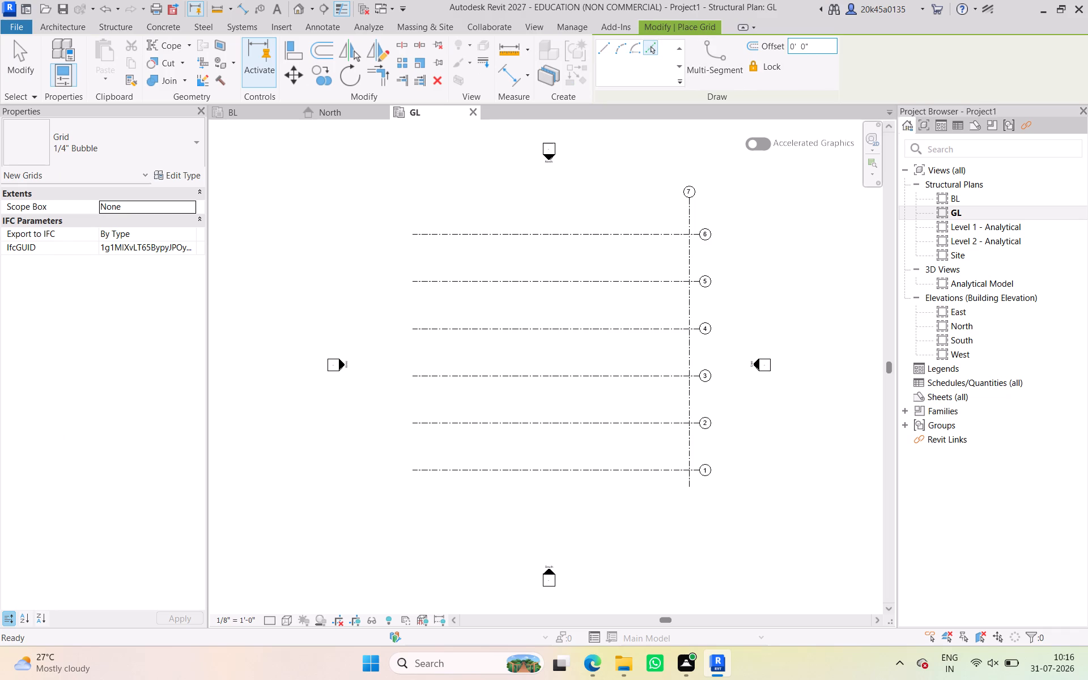
{"action": "left_click_drag", "start_coordinate": [815, 42], "coordinate": [746, 42]}
{"action": "type", "text": "5000"}
{"action": "type", "text": "mm"}
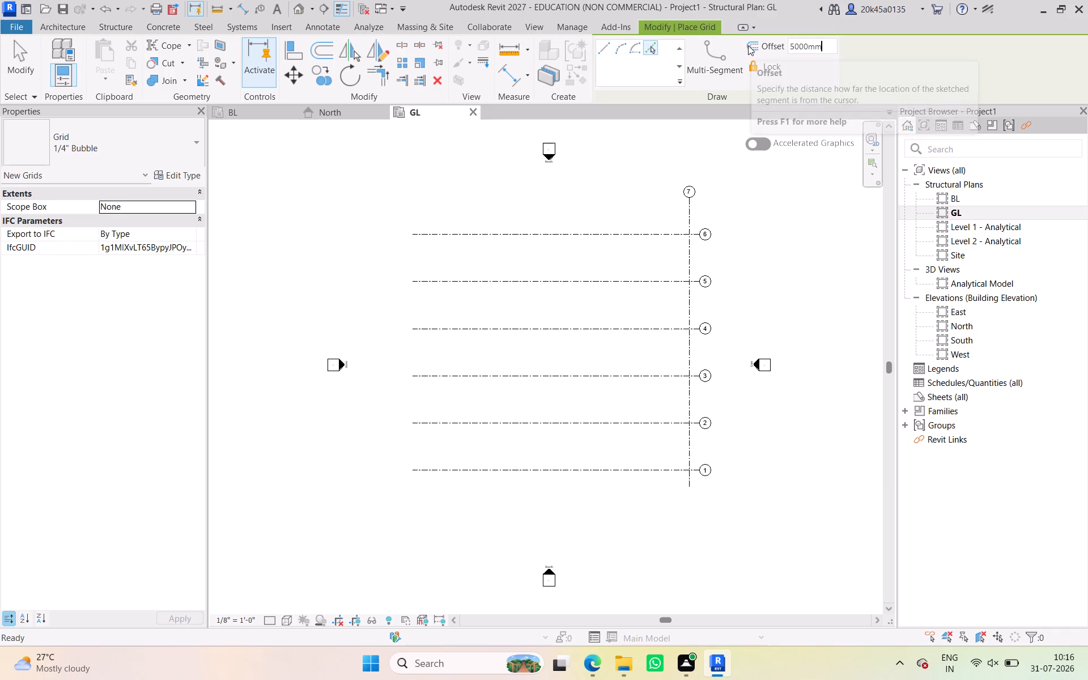
{"action": "key", "text": "Return"}
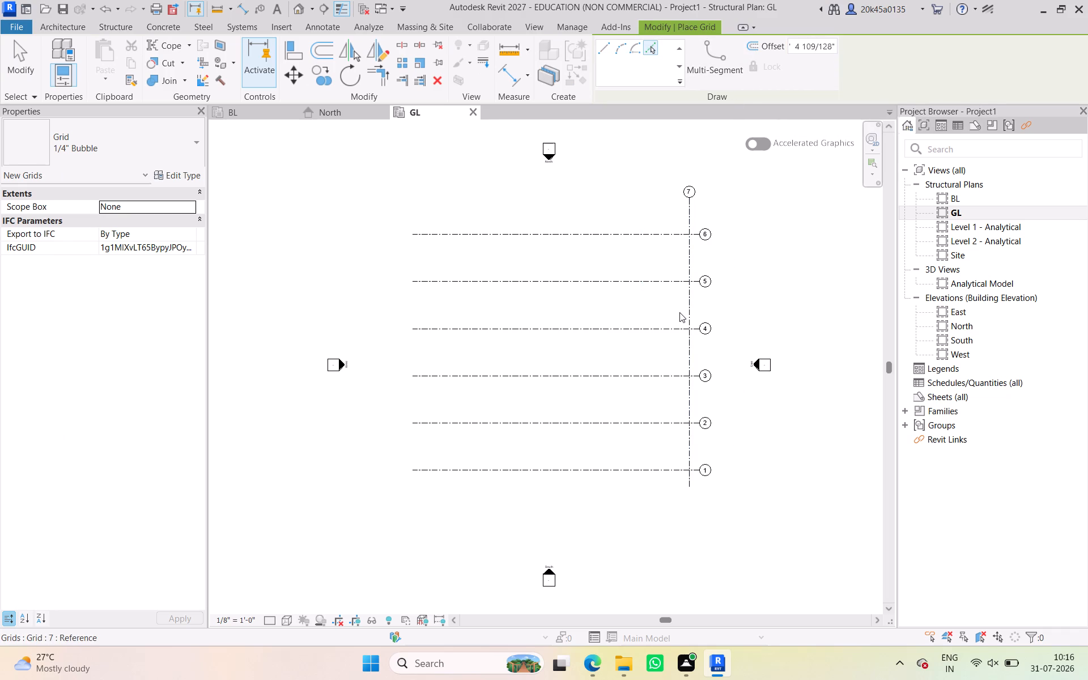
{"action": "left_click", "coordinate": [684, 313]}
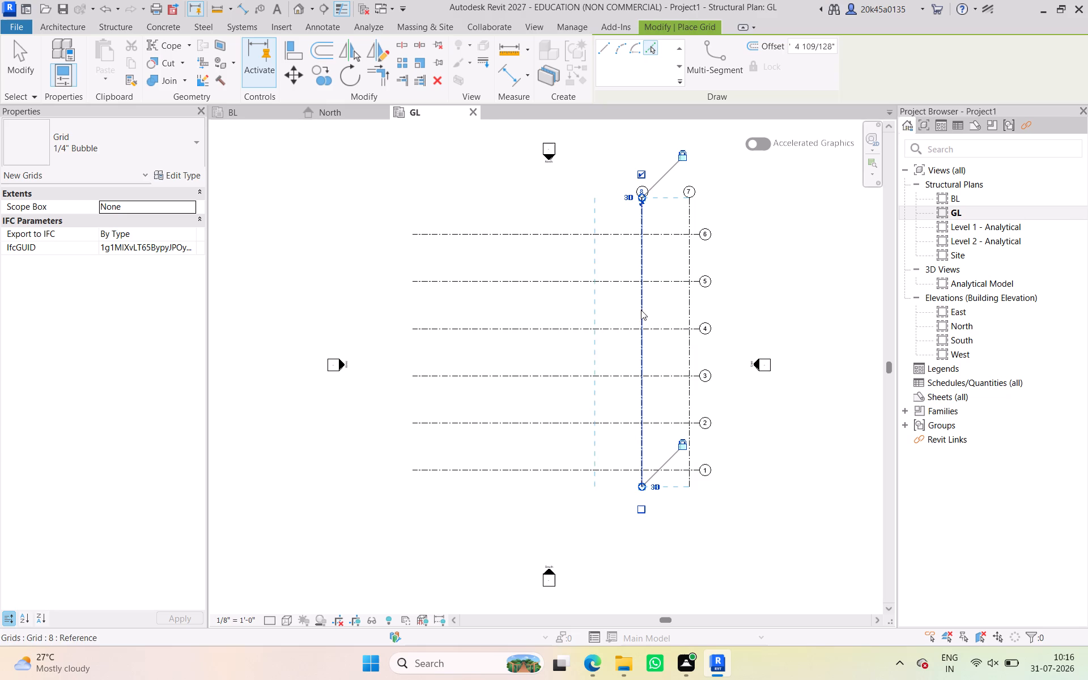
{"action": "left_click", "coordinate": [641, 310]}
{"action": "left_click", "coordinate": [590, 317]}
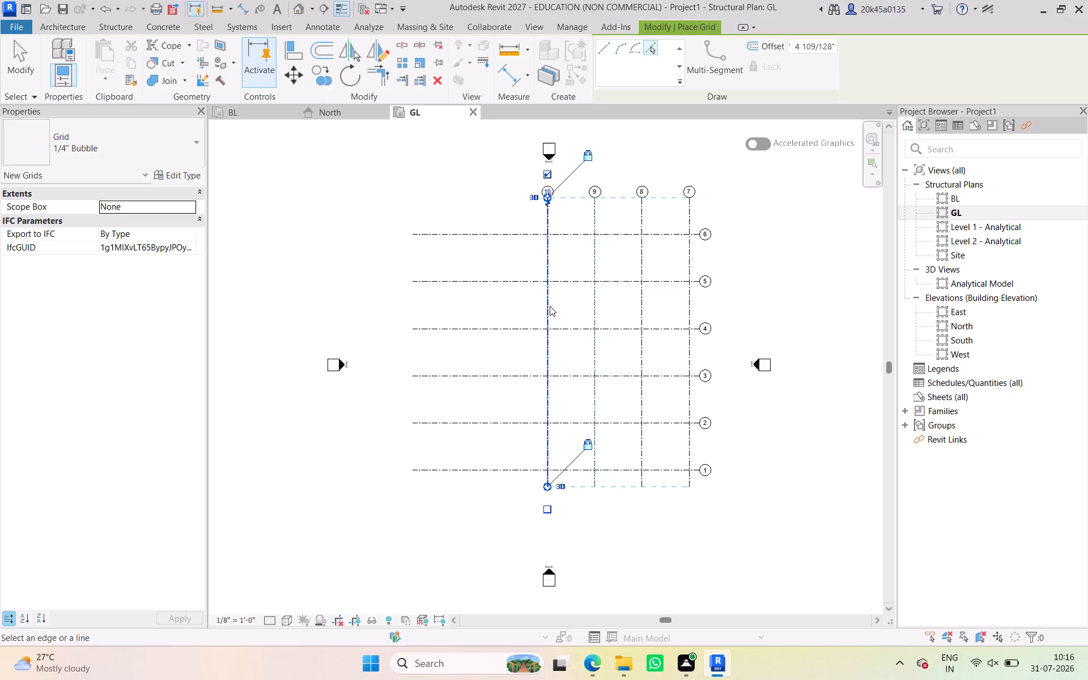
{"action": "left_click", "coordinate": [545, 306]}
{"action": "left_click", "coordinate": [495, 301]}
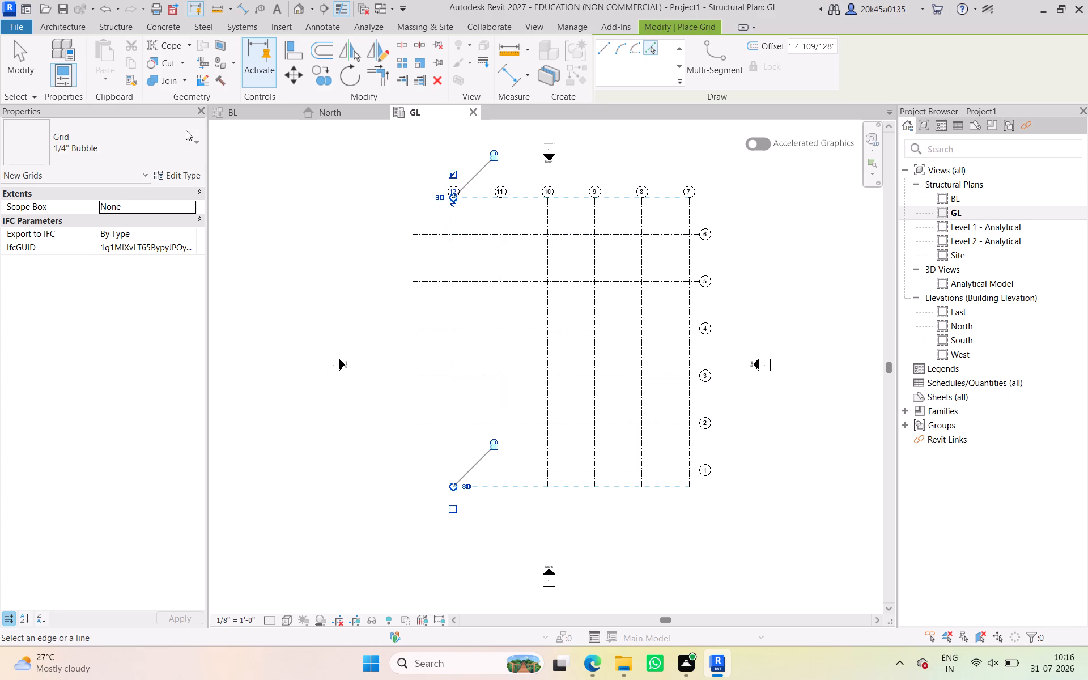
{"action": "left_click", "coordinate": [15, 68]}
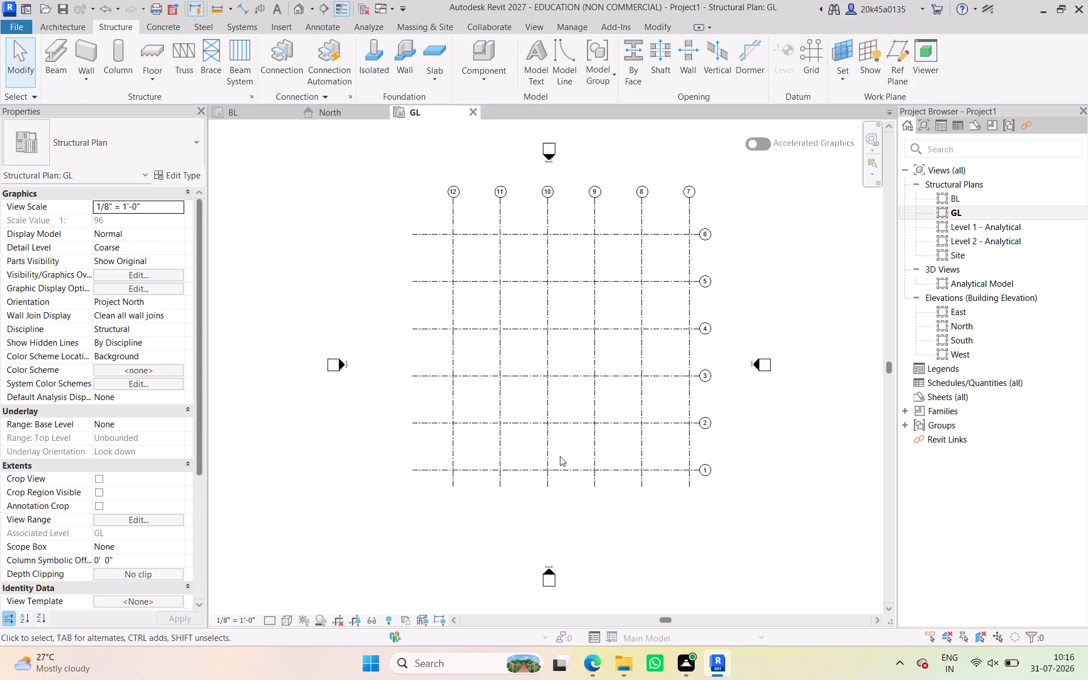
Start placing an isolated structural foundation in the GL plan.
{"action": "scroll", "coordinate": [560, 456], "scroll_direction": "up", "scroll_amount": 2}
{"action": "middle_click_drag", "start_coordinate": [568, 469], "coordinate": [568, 565]}
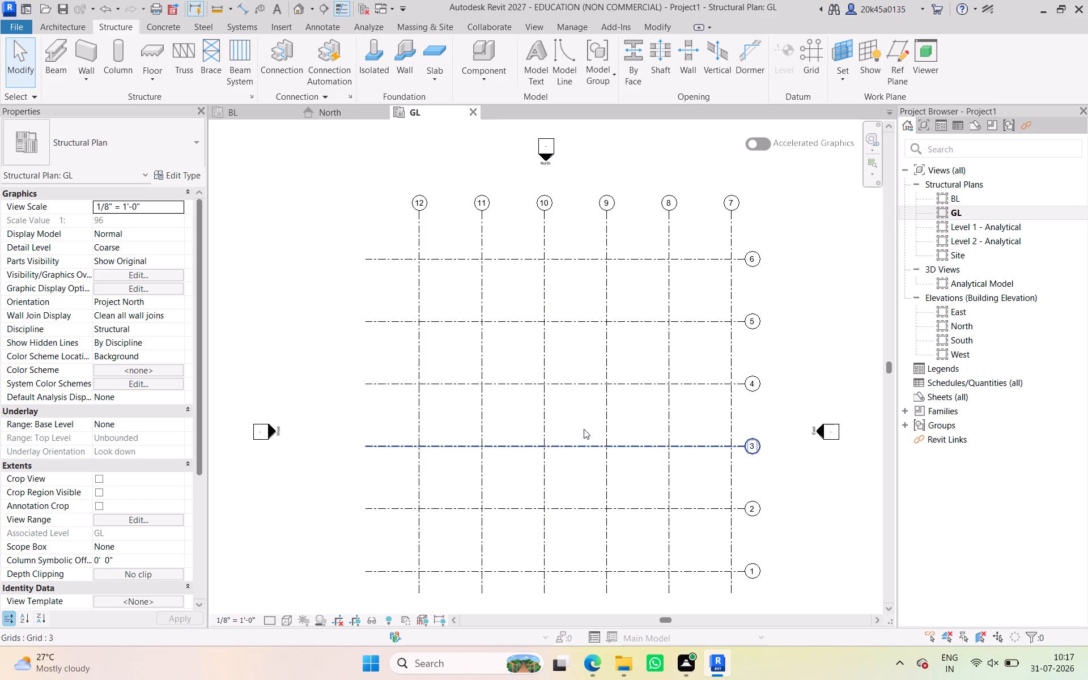
{"action": "left_click", "coordinate": [275, 234]}
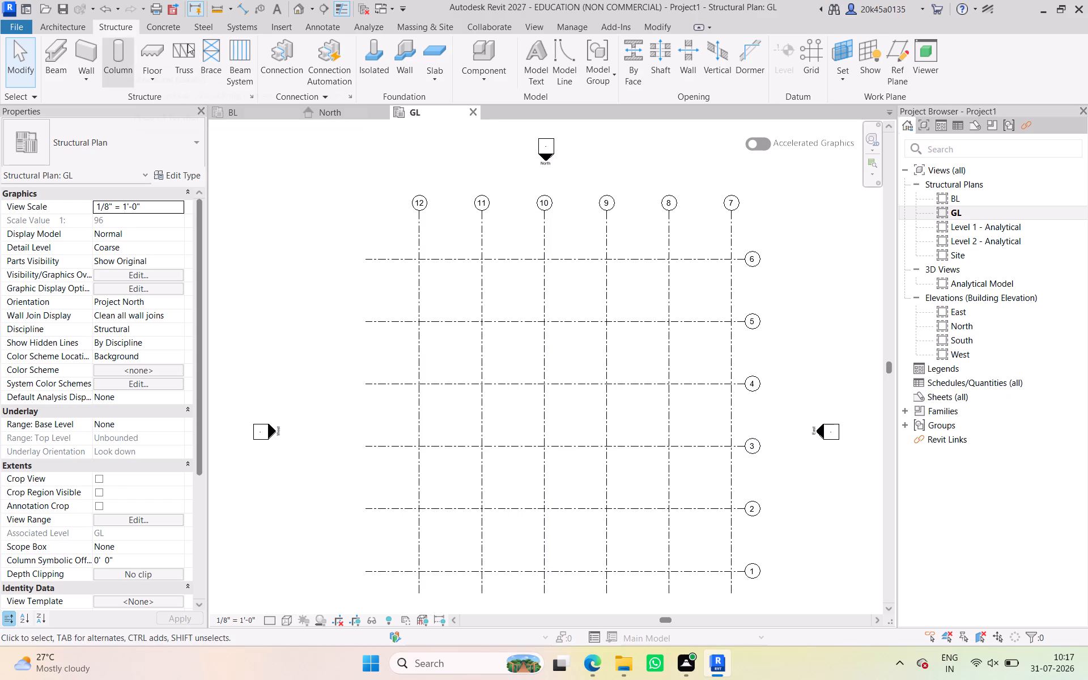
{"action": "left_click", "coordinate": [383, 53]}
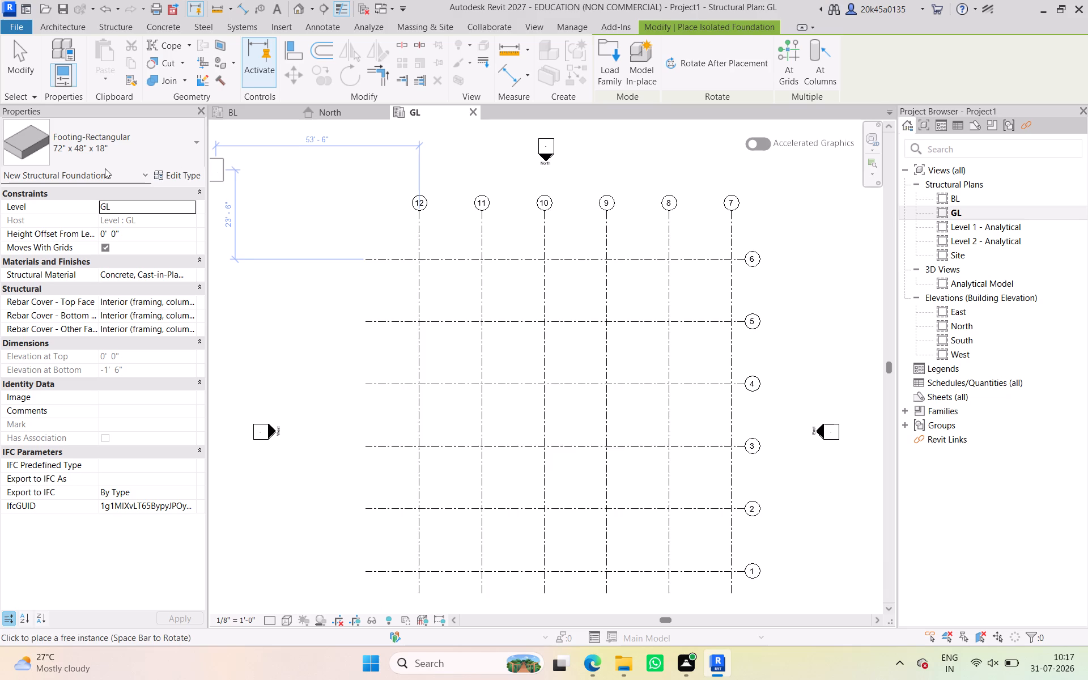
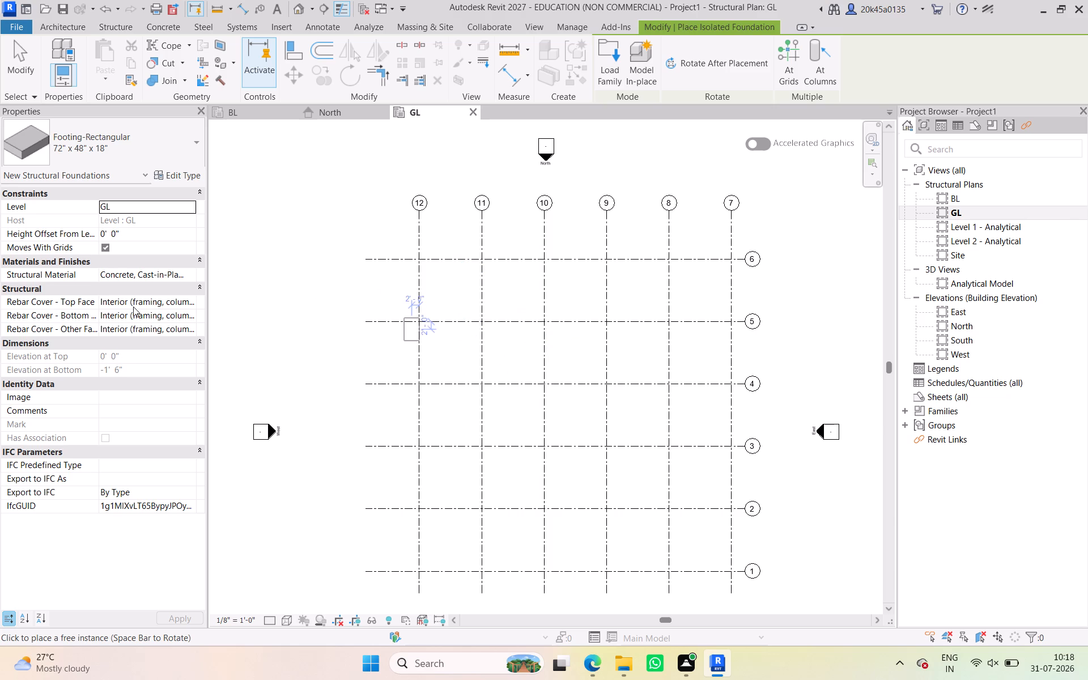
Restart isolated foundation placement and duplicate the 72" x 48" x 18" rectangular footing type under the name 3mx3mx450.
{"action": "left_click", "coordinate": [20, 56]}
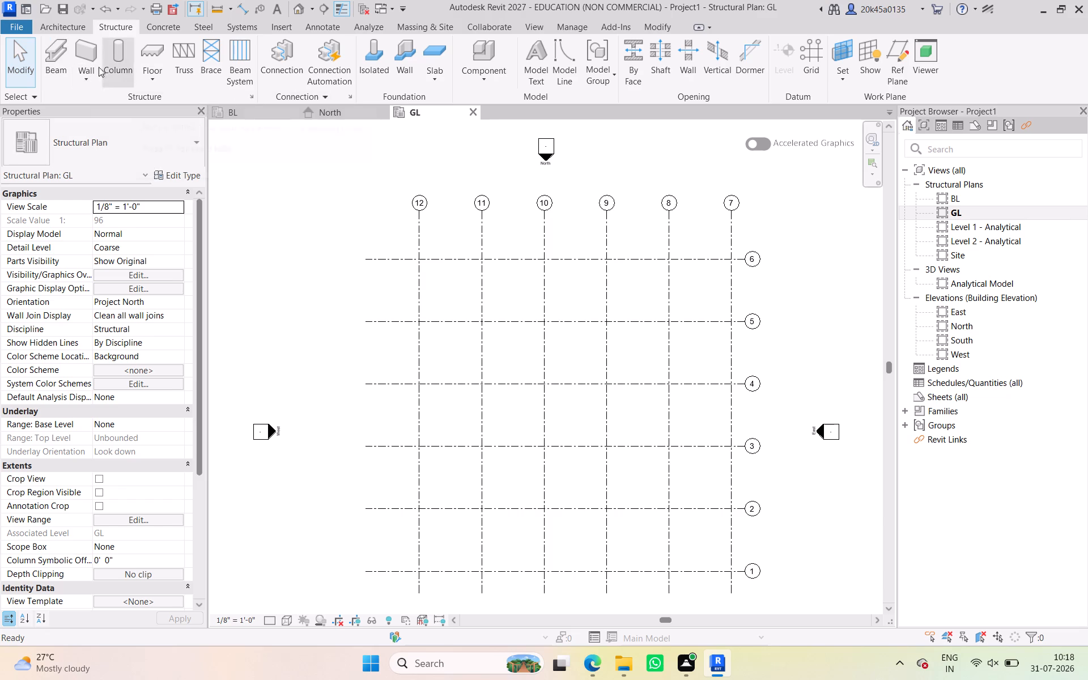
{"action": "left_click", "coordinate": [375, 54]}
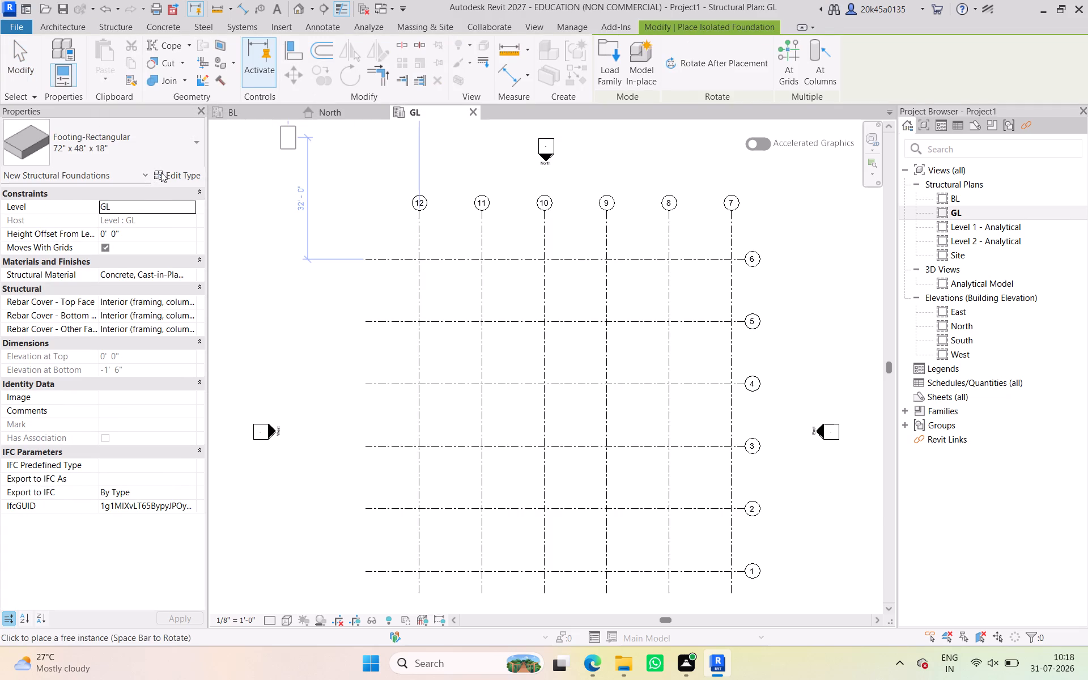
{"action": "left_click", "coordinate": [161, 172]}
{"action": "left_click", "coordinate": [991, 249]}
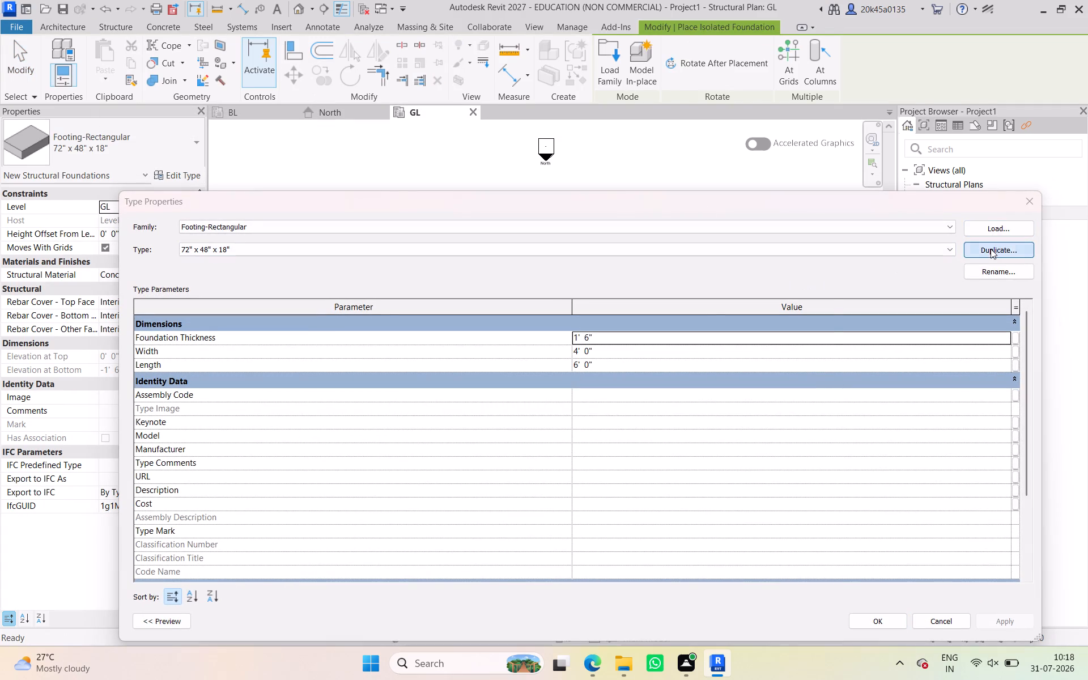
{"action": "type", "text": "3m"}
{"action": "type", "text": "x3"}
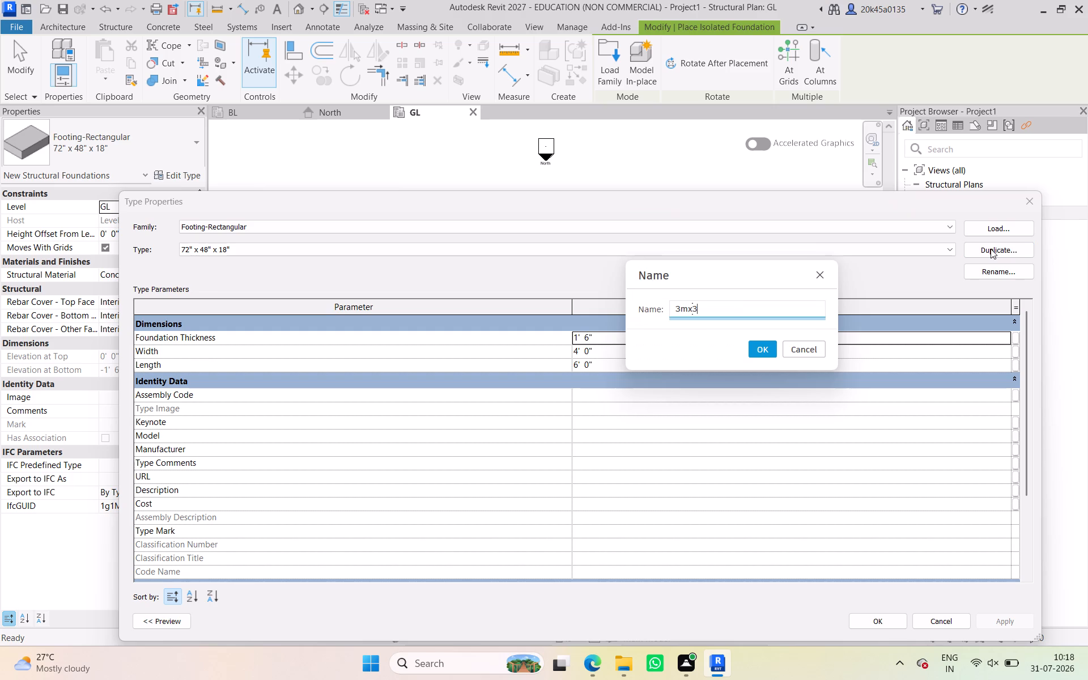
{"action": "type", "text": "mx450"}
{"action": "key", "text": "Return"}
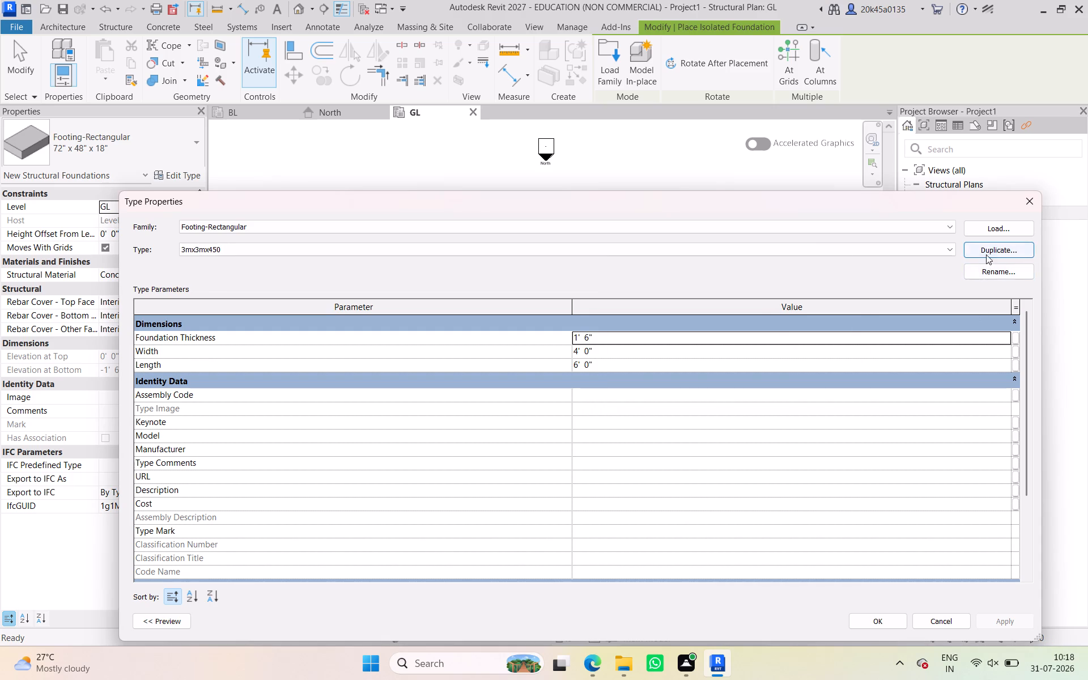
Rename the duplicated footing type as 3mx3mx0.45m.
{"action": "left_click", "coordinate": [1005, 272]}
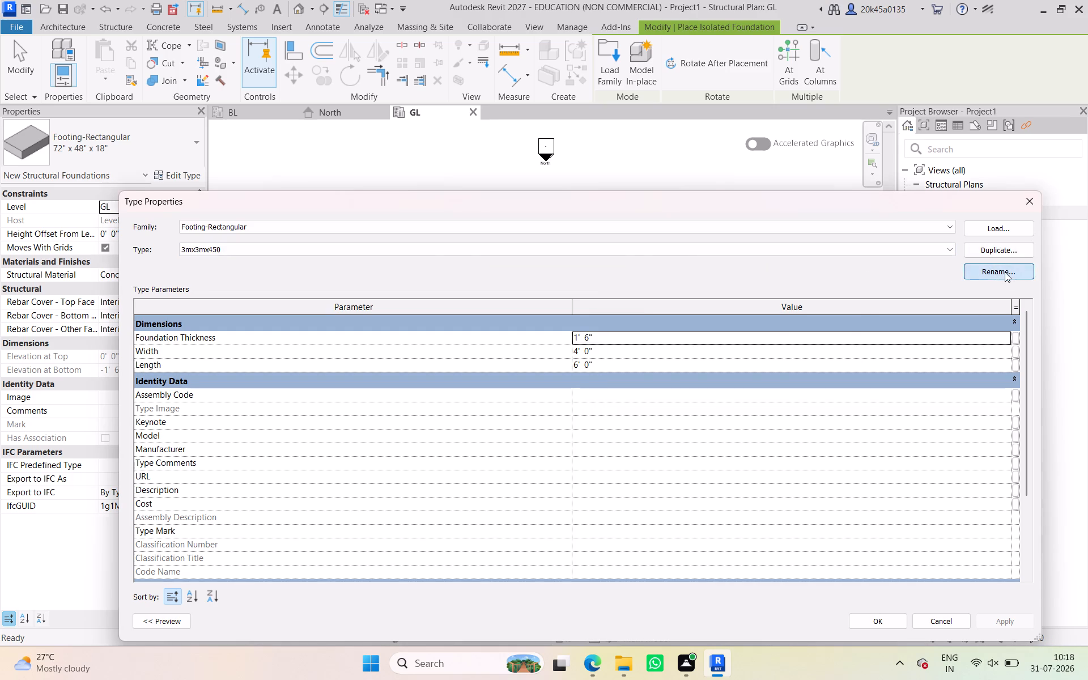
{"action": "left_click", "coordinate": [582, 313]}
{"action": "left_click", "coordinate": [582, 308]}
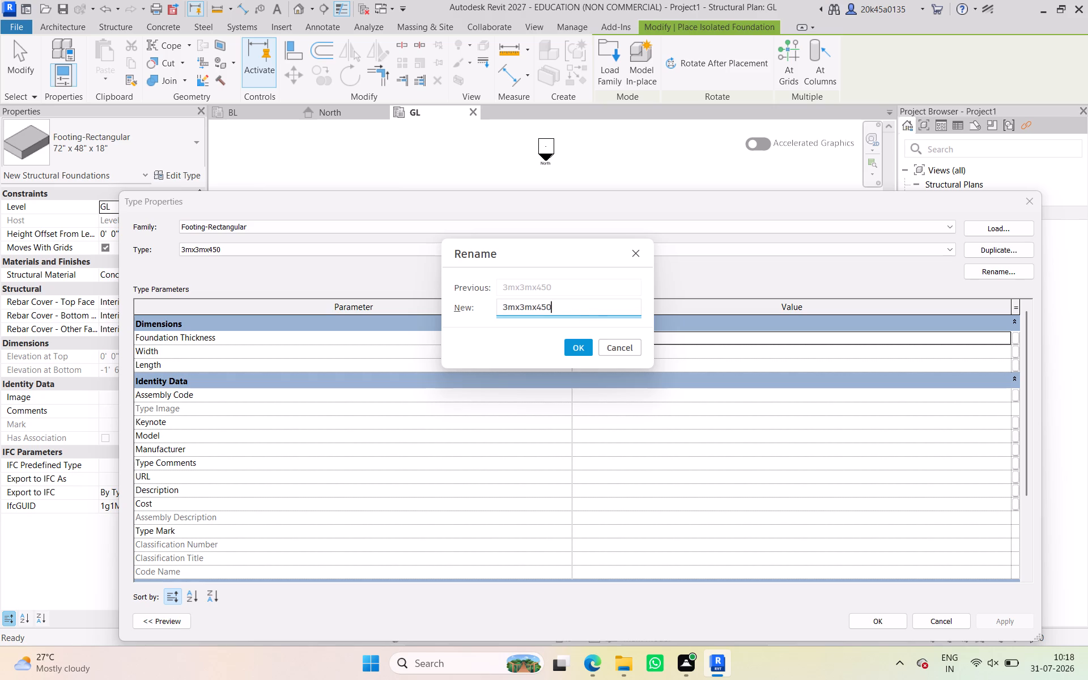
{"action": "key", "text": "BackSpace"}
{"action": "key", "text": "BackSpace"}
{"action": "key", "text": "BackSpace"}
{"action": "key", "text": "BackSpace"}
{"action": "type", "text": "x0.45mn"}
{"action": "key", "text": "Return"}
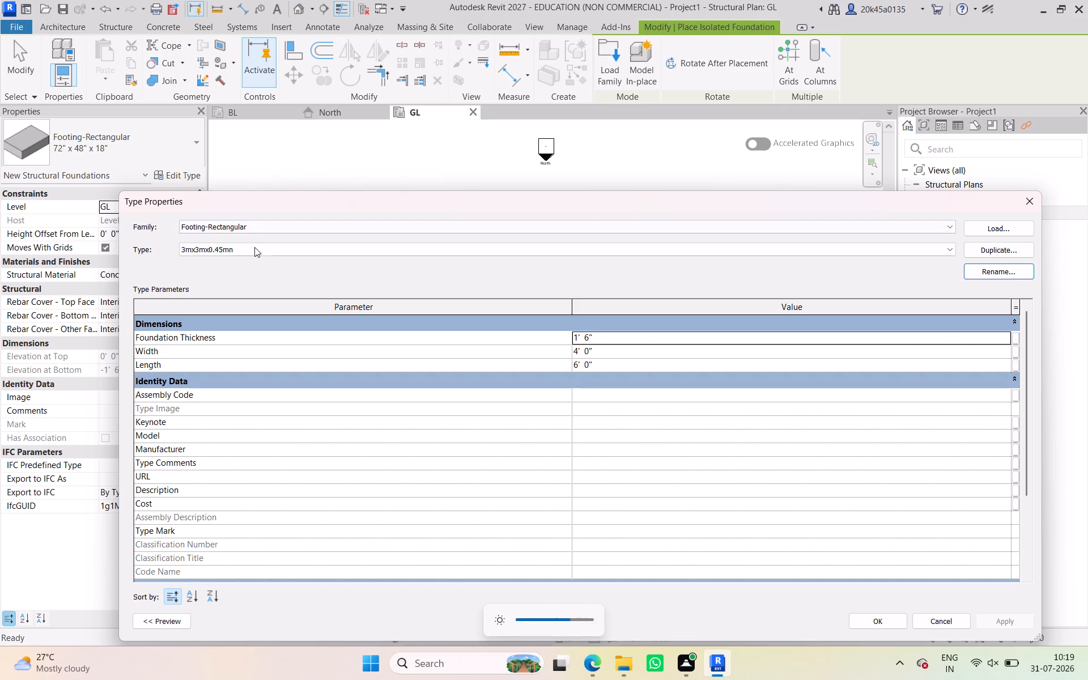
{"action": "left_click", "coordinate": [989, 274]}
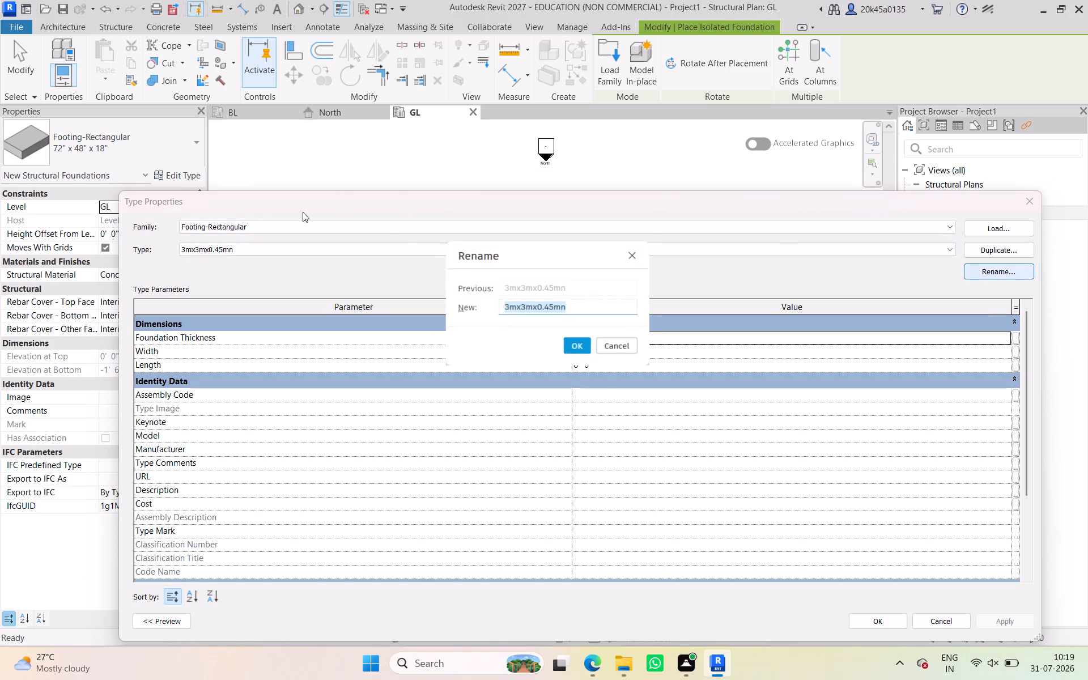
{"action": "left_click", "coordinate": [577, 301]}
{"action": "left_click", "coordinate": [580, 304]}
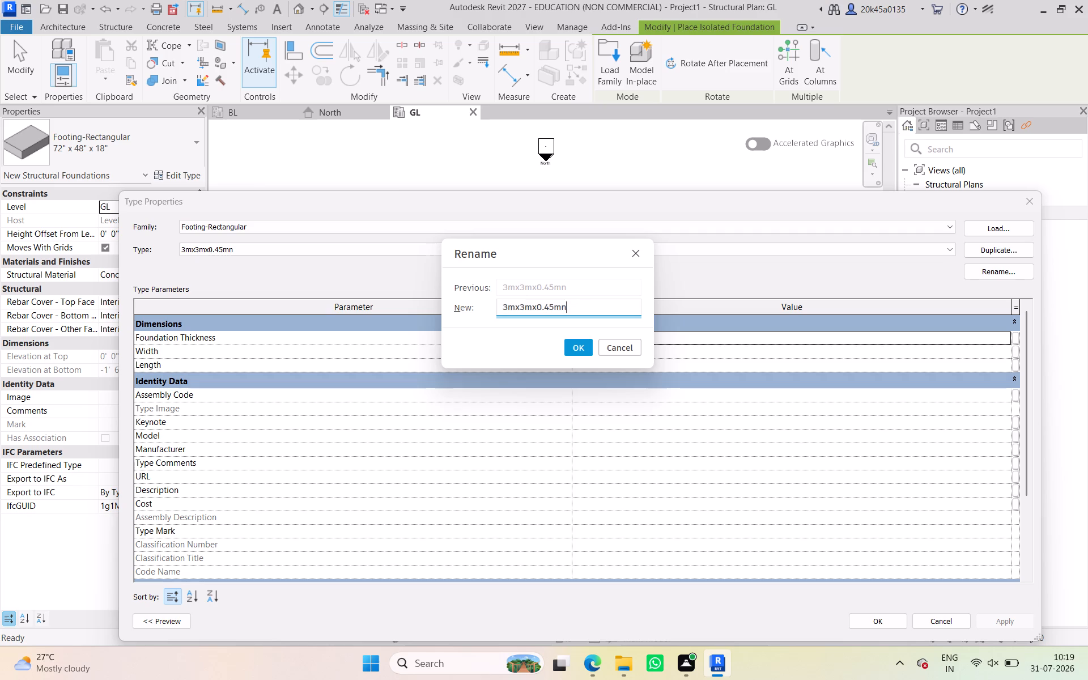
{"action": "key", "text": "BackSpace"}
{"action": "left_click", "coordinate": [576, 354]}
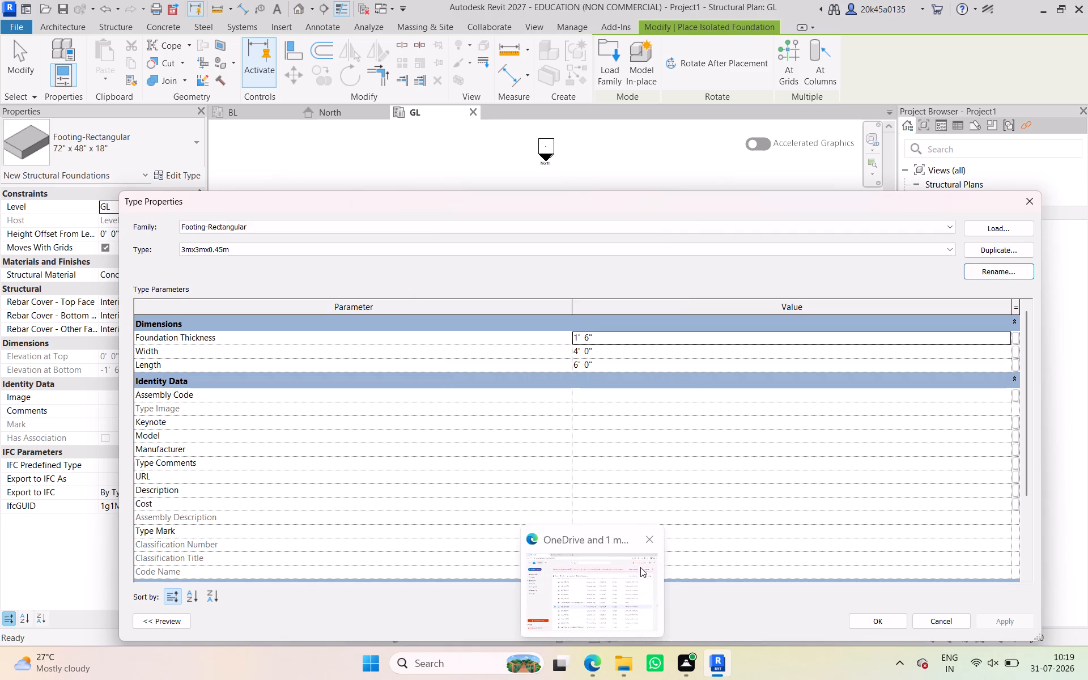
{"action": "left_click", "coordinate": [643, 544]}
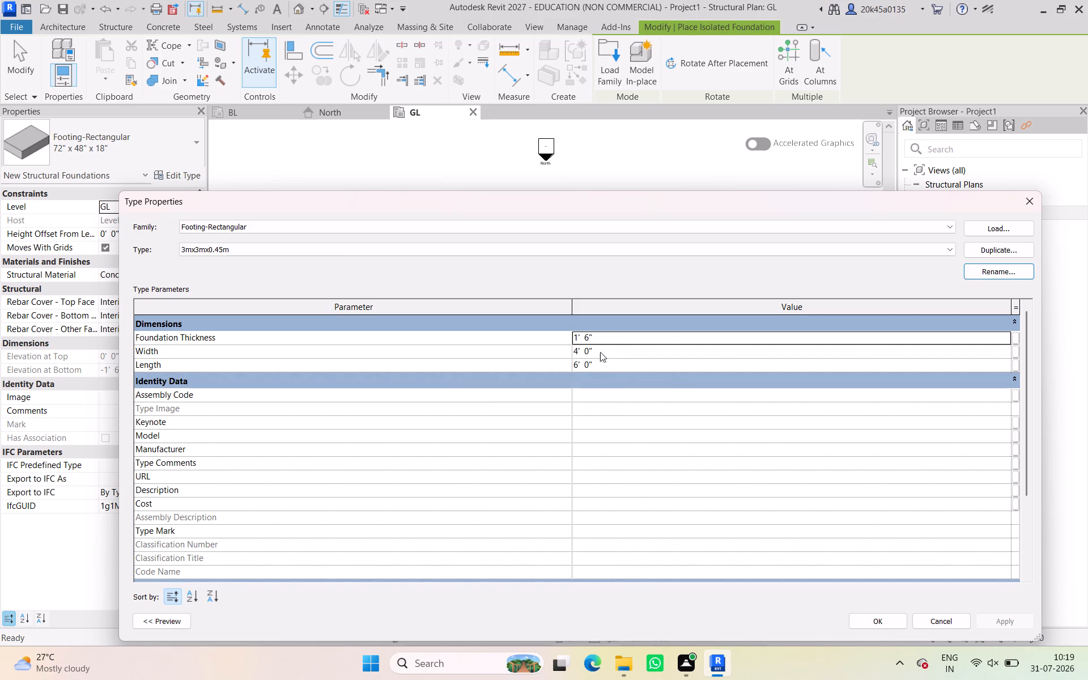
Set the new footing type's foundation thickness to 450 mm.
{"action": "left_click", "coordinate": [594, 334]}
{"action": "left_click_drag", "start_coordinate": [594, 334], "coordinate": [476, 331]}
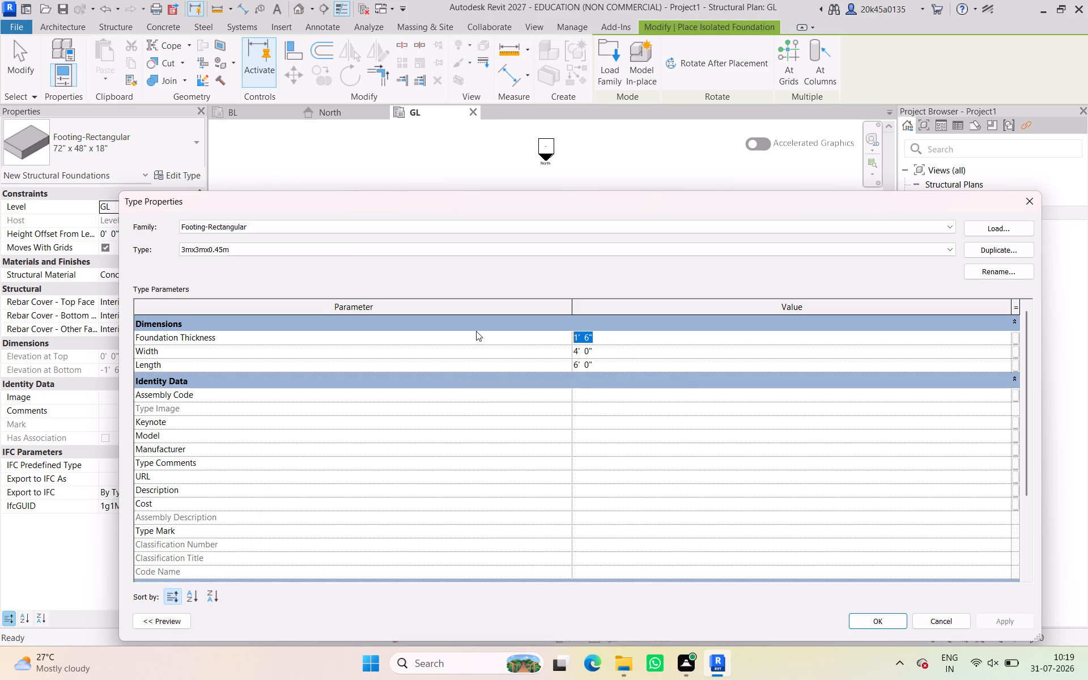
{"action": "type", "text": "450mm"}
{"action": "key", "text": "Tab"}
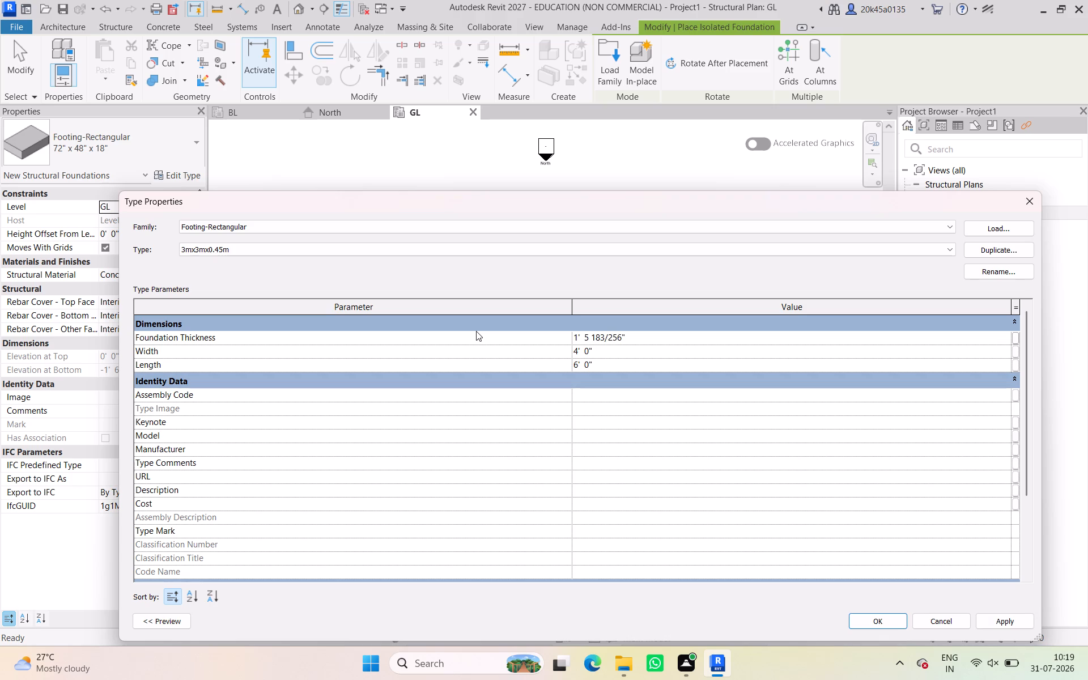
{"action": "left_click", "coordinate": [601, 343]}
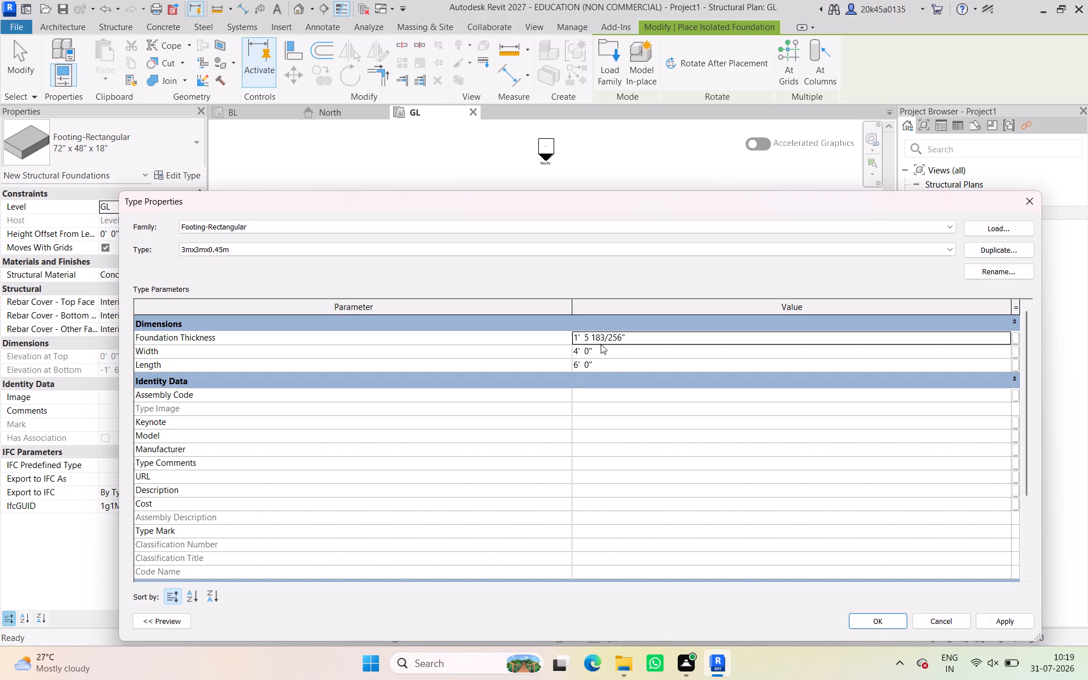
{"action": "left_click", "coordinate": [601, 344]}
Set the footing type's width and length to 3000 mm each and apply the type changes.
{"action": "left_click", "coordinate": [597, 353]}
{"action": "left_click_drag", "start_coordinate": [597, 353], "coordinate": [588, 353]}
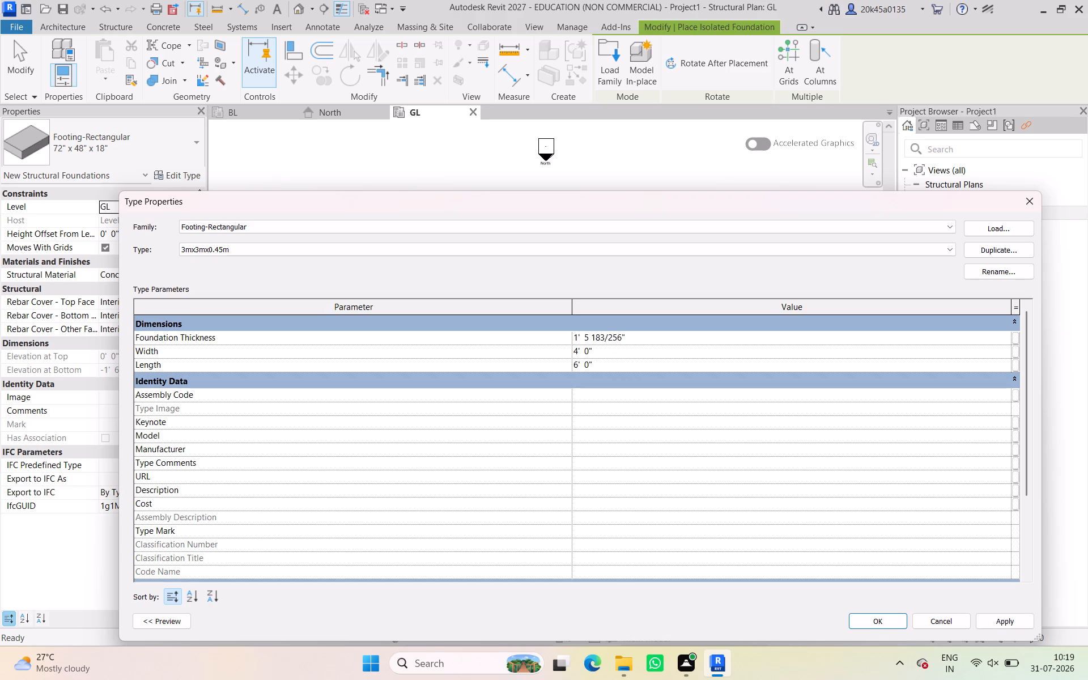
{"action": "left_click_drag", "start_coordinate": [588, 353], "coordinate": [505, 346]}
{"action": "type", "text": "3000"}
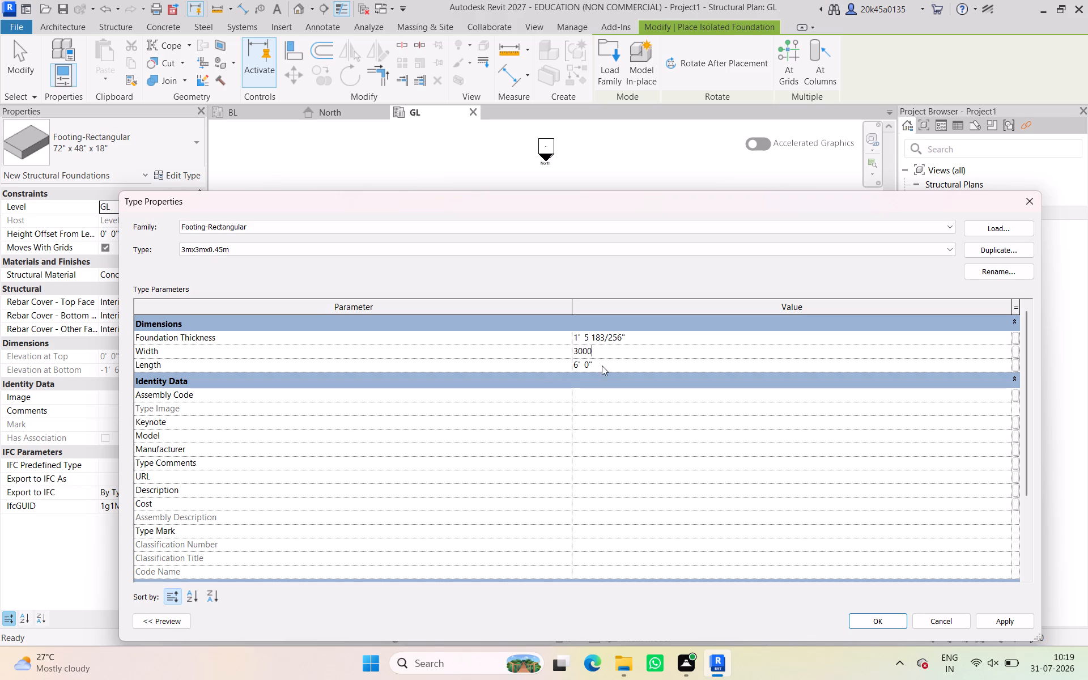
{"action": "left_click", "coordinate": [603, 365]}
{"action": "type", "text": "3000"}
{"action": "type", "text": "mm"}
{"action": "left_click", "coordinate": [611, 348]}
{"action": "key", "text": "BackSpace"}
{"action": "key", "text": "BackSpace"}
{"action": "key", "text": "BackSpace"}
{"action": "key", "text": "BackSpace"}
{"action": "key", "text": "BackSpace"}
{"action": "type", "text": "mm"}
{"action": "key", "text": "Return"}
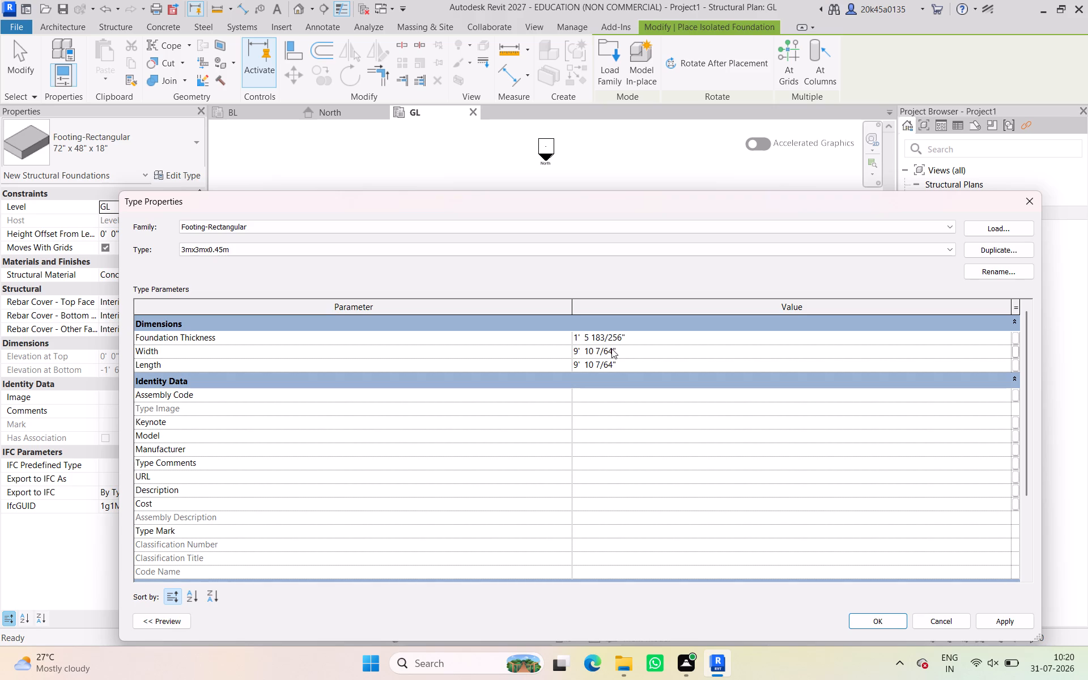
{"action": "left_click", "coordinate": [1008, 619]}
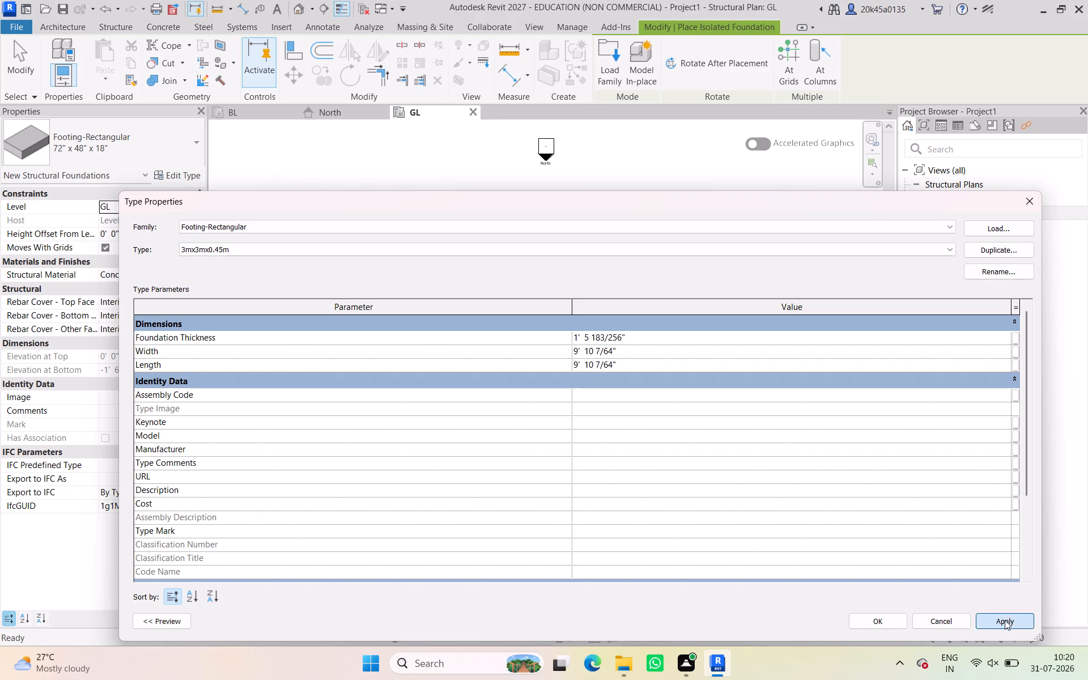
{"action": "left_click", "coordinate": [865, 623]}
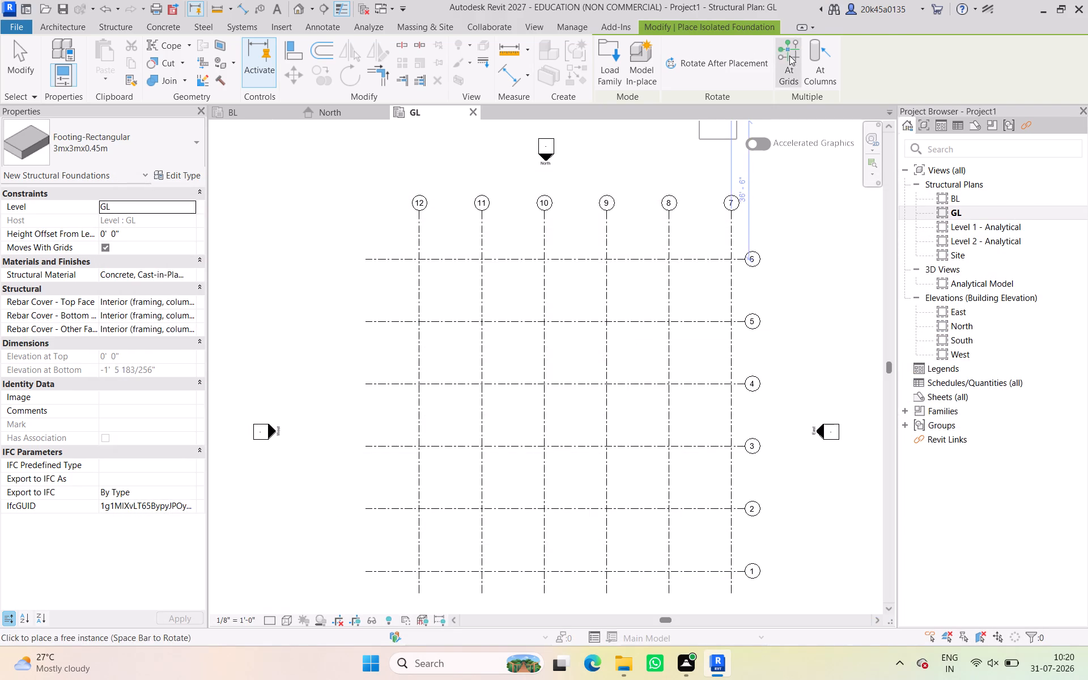
Place 3mx3mx0.45m footings at all intersections of grids 1–6 and 7–12 using At Grids, and end foundation placement.
{"action": "left_click", "coordinate": [790, 56]}
{"action": "left_click_drag", "start_coordinate": [328, 165], "coordinate": [423, 233]}
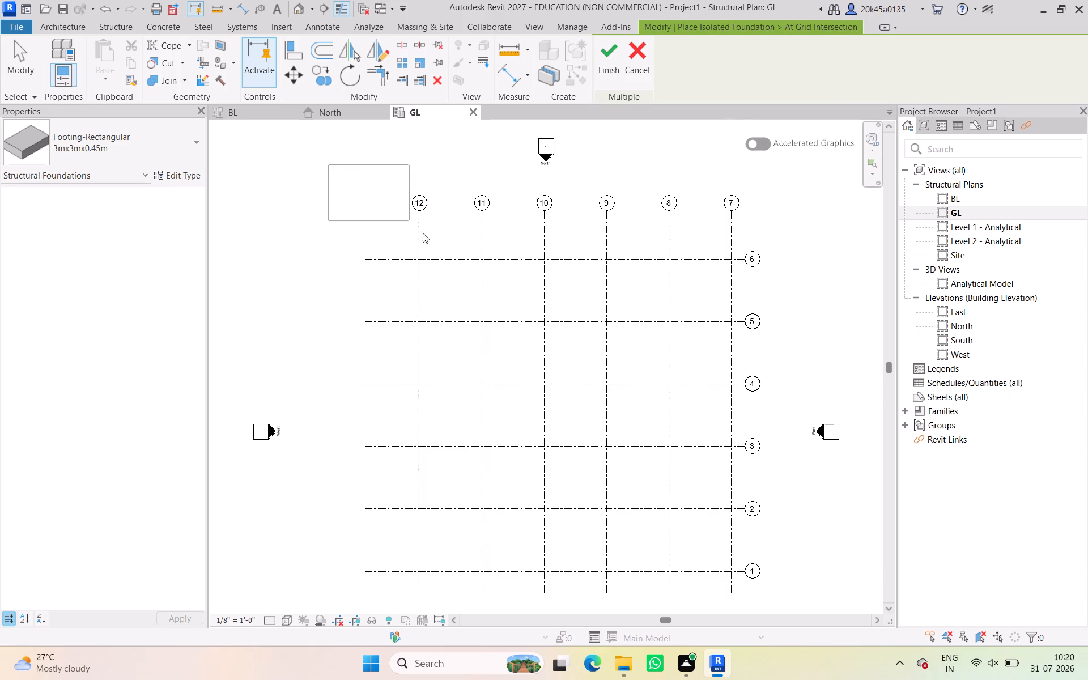
{"action": "left_click_drag", "start_coordinate": [423, 233], "coordinate": [786, 617]}
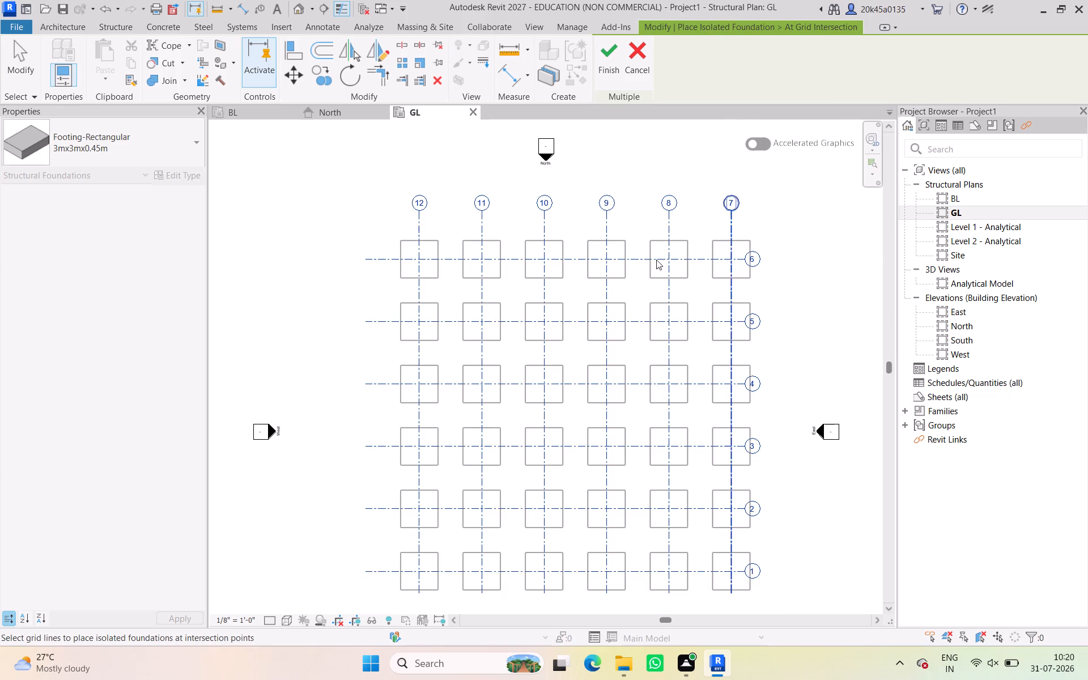
{"action": "left_click", "coordinate": [614, 46]}
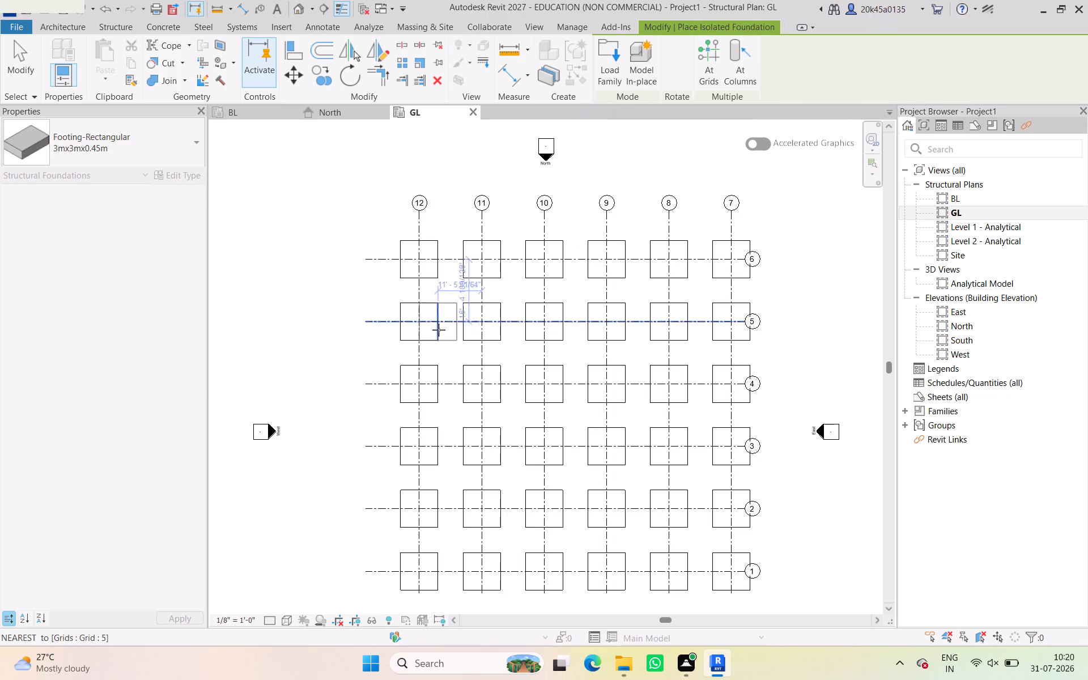
{"action": "left_click", "coordinate": [0, 52]}
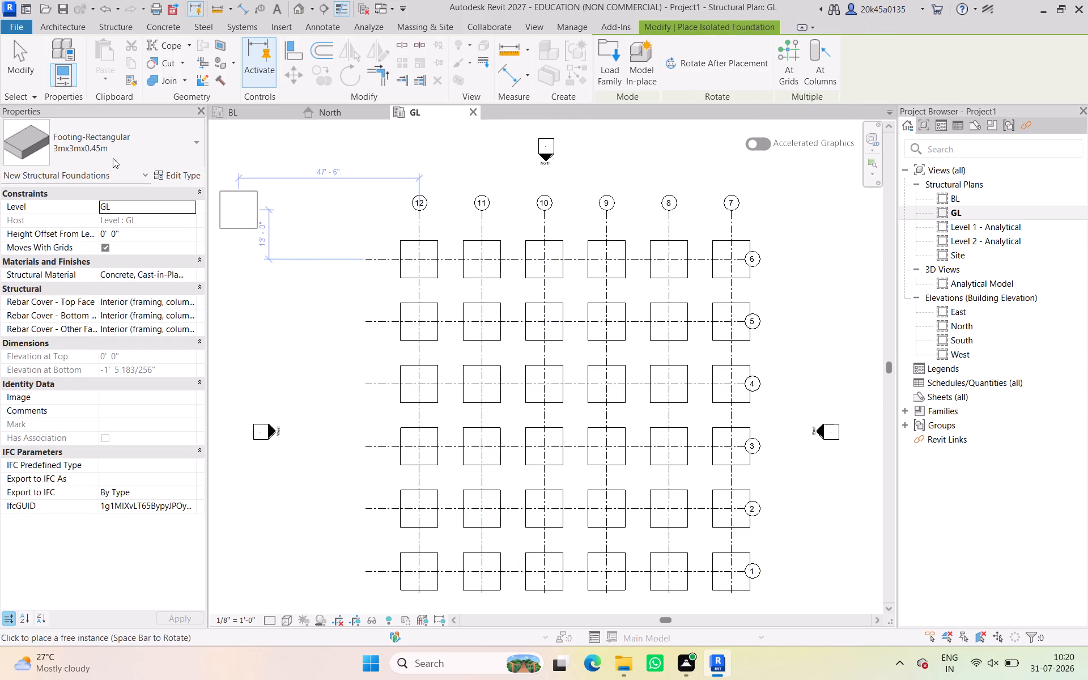
{"action": "left_click", "coordinate": [13, 54]}
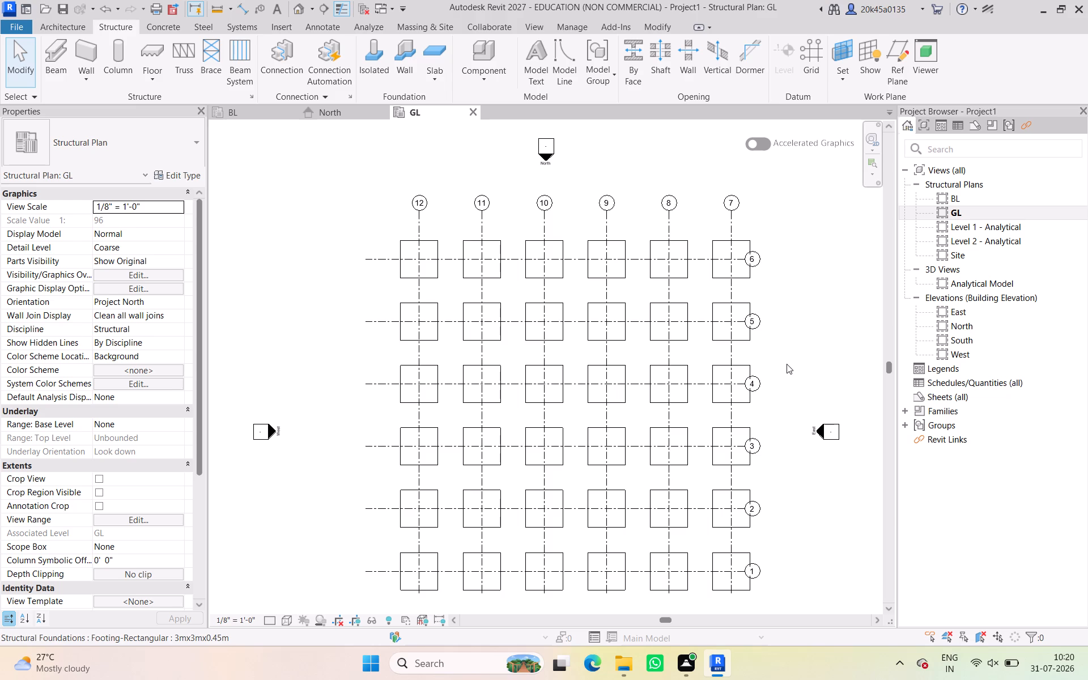
Place vertical W10X49 steel columns, with height up to level BL, at all intersections of grids 1–6 and 7–12 using At Grids.
{"action": "left_click", "coordinate": [124, 45]}
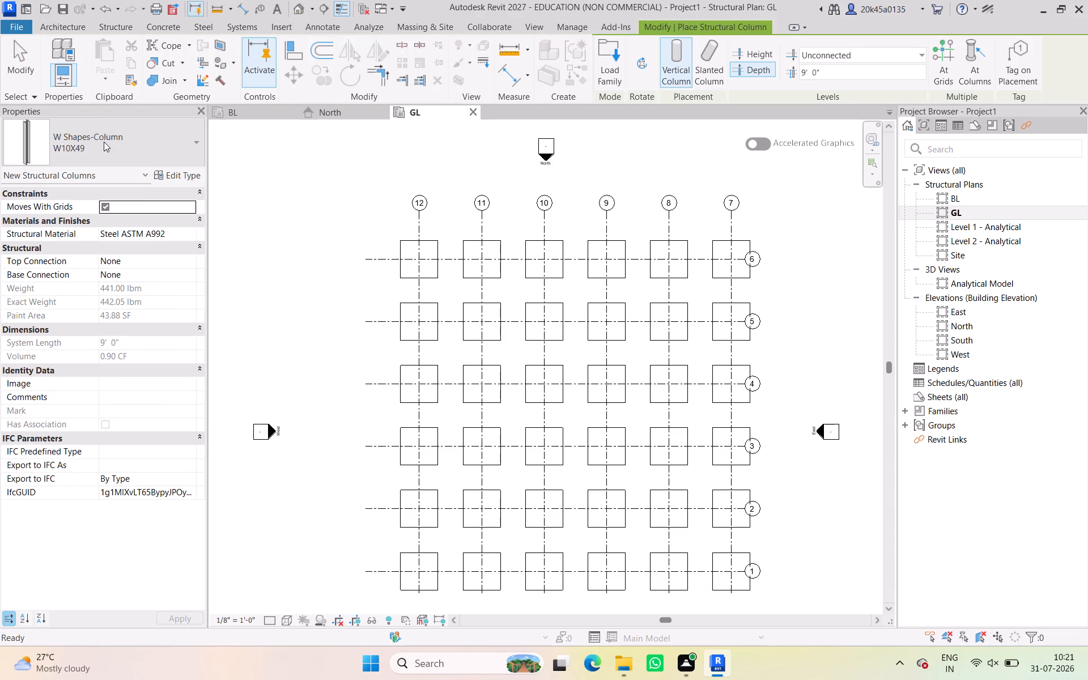
{"action": "left_click", "coordinate": [104, 142]}
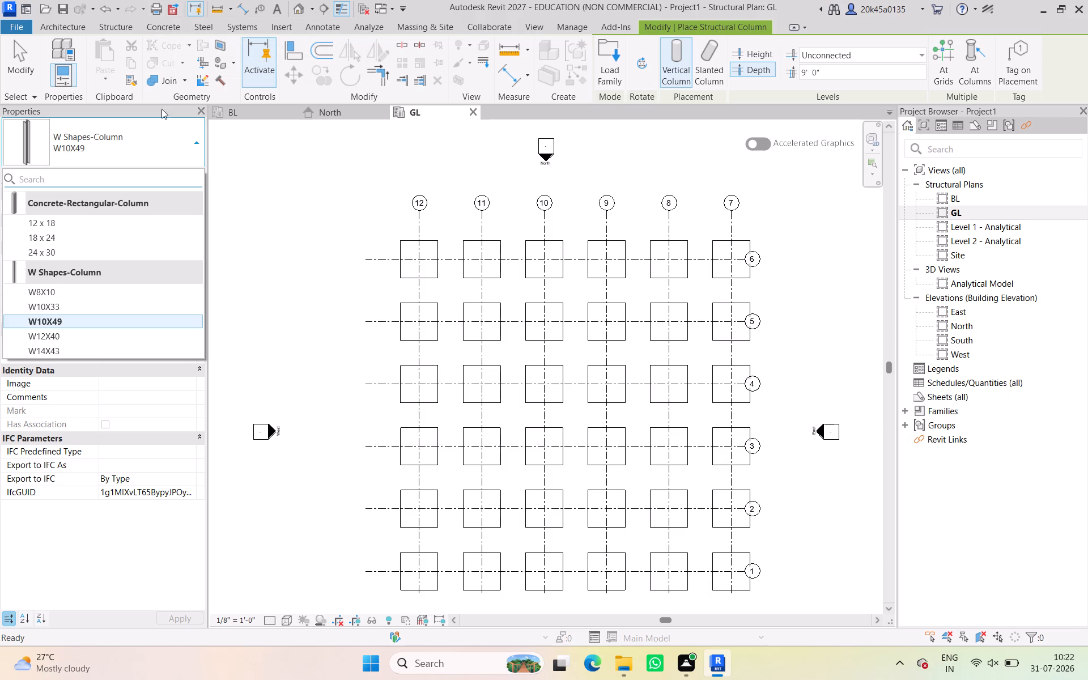
{"action": "left_click", "coordinate": [312, 206]}
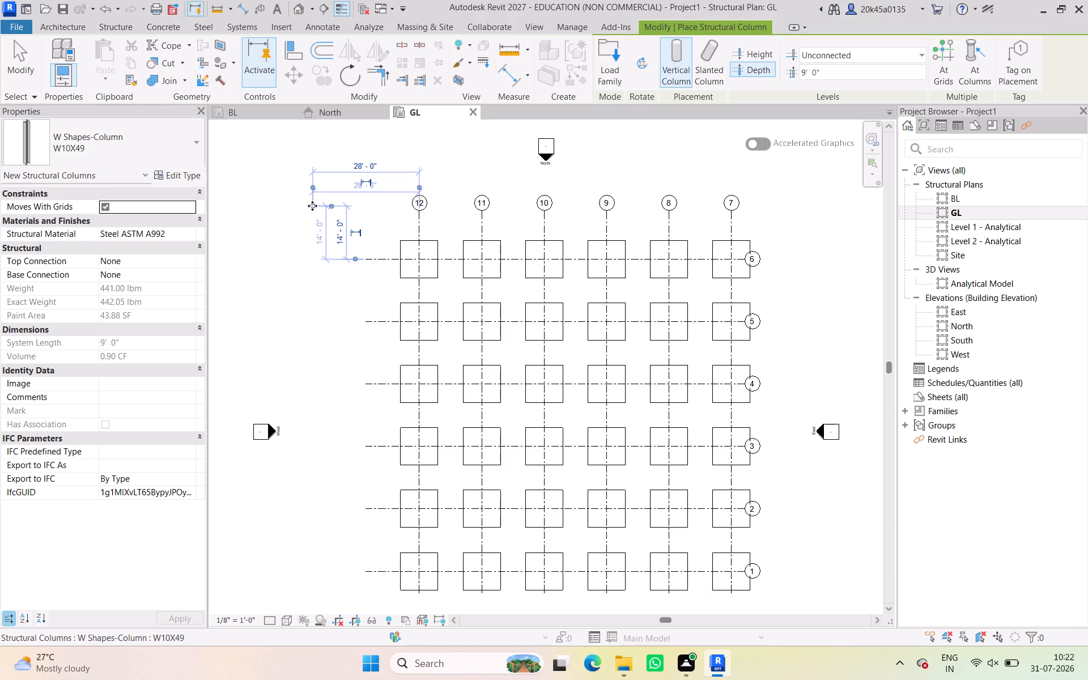
{"action": "key", "text": "ctrl+z"}
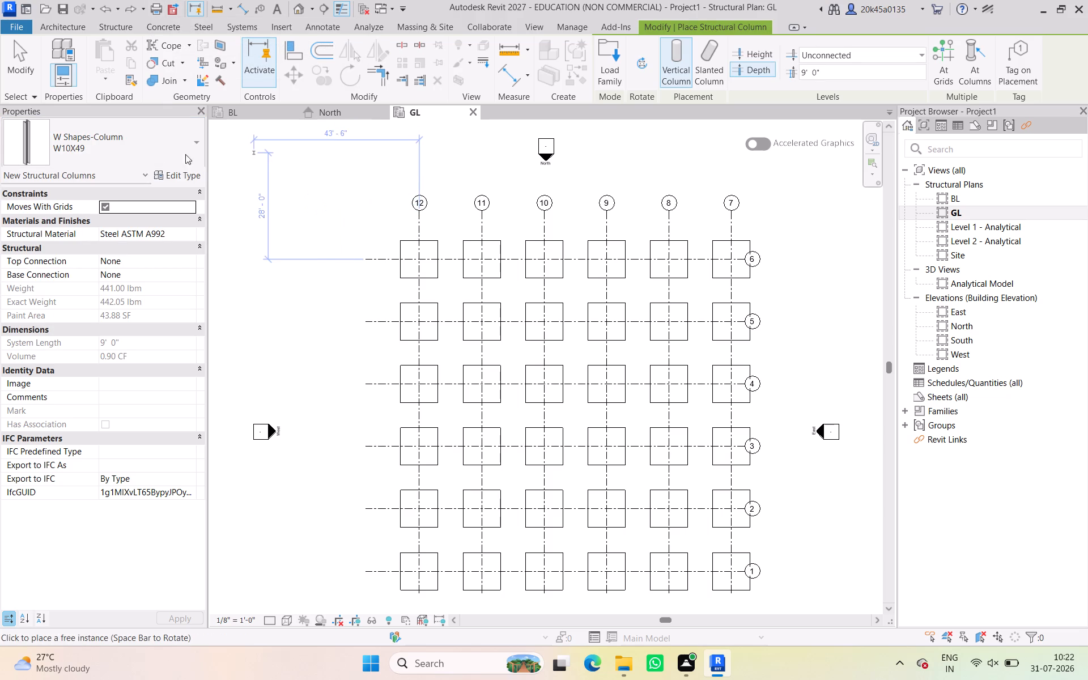
{"action": "left_click", "coordinate": [753, 57]}
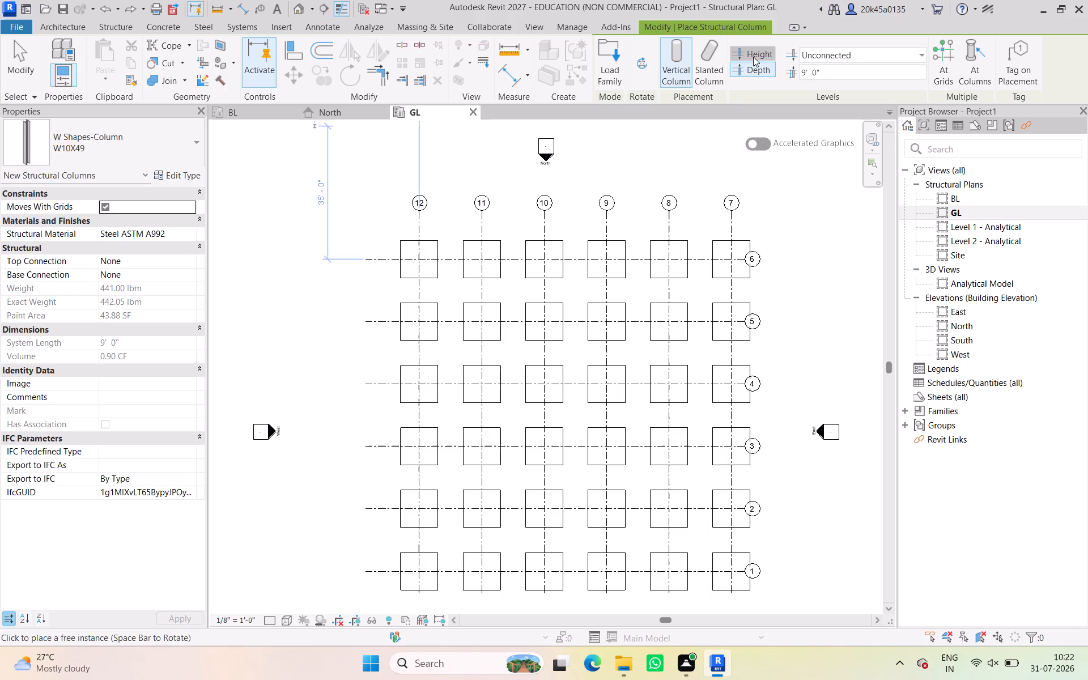
{"action": "left_click", "coordinate": [843, 57]}
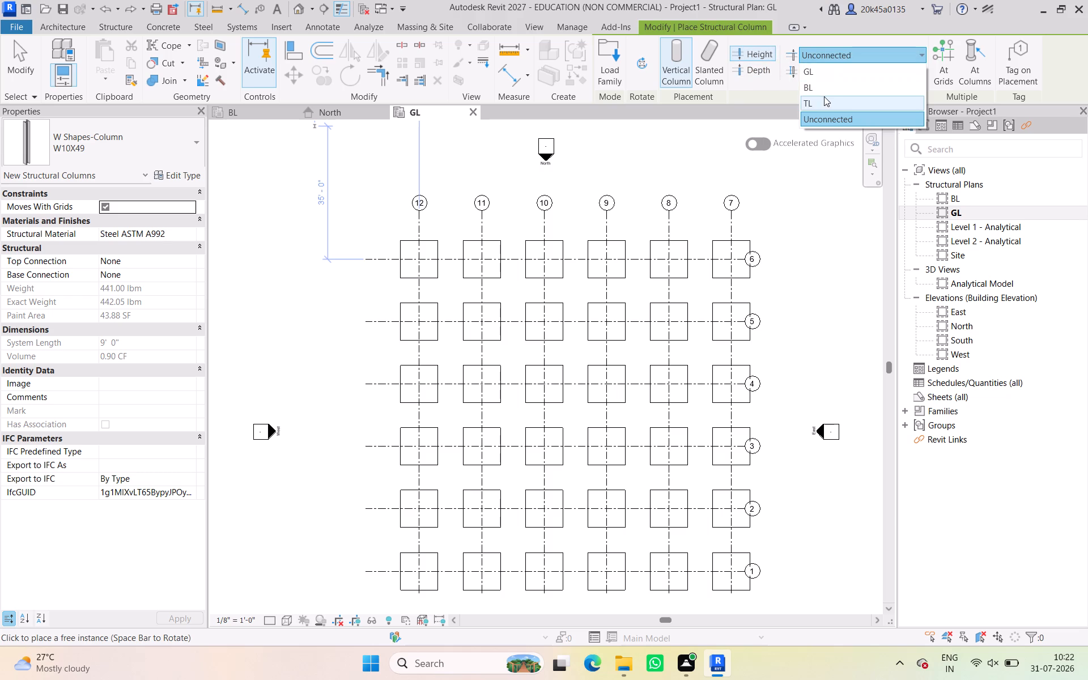
{"action": "left_click", "coordinate": [819, 89]}
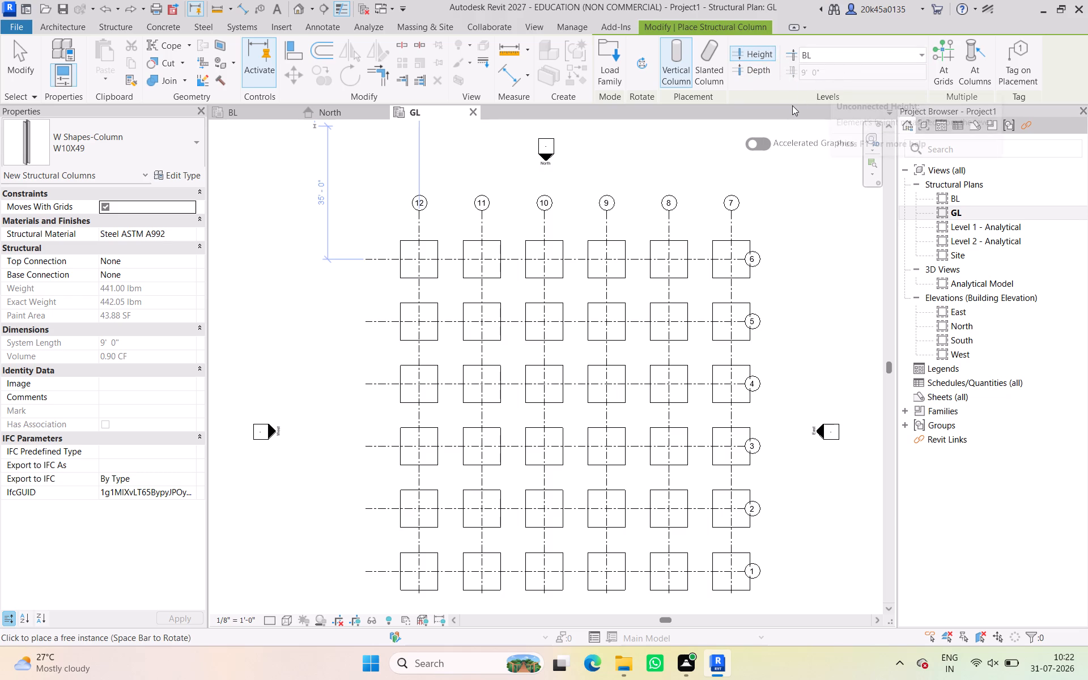
{"action": "left_click", "coordinate": [937, 57]}
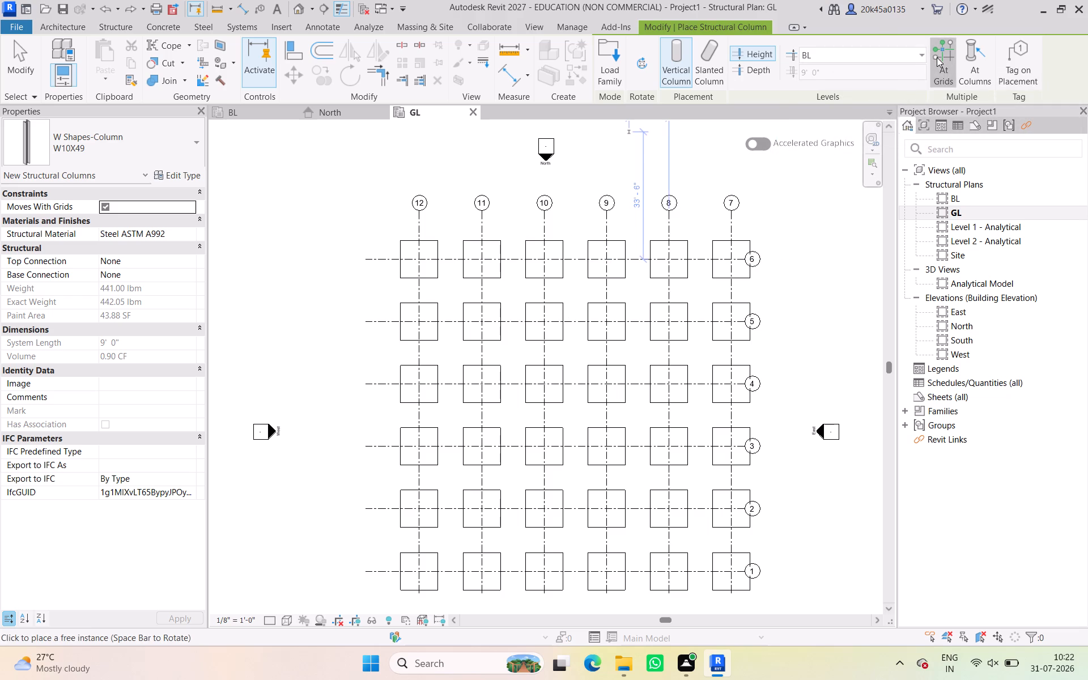
{"action": "left_click_drag", "start_coordinate": [351, 206], "coordinate": [555, 409]}
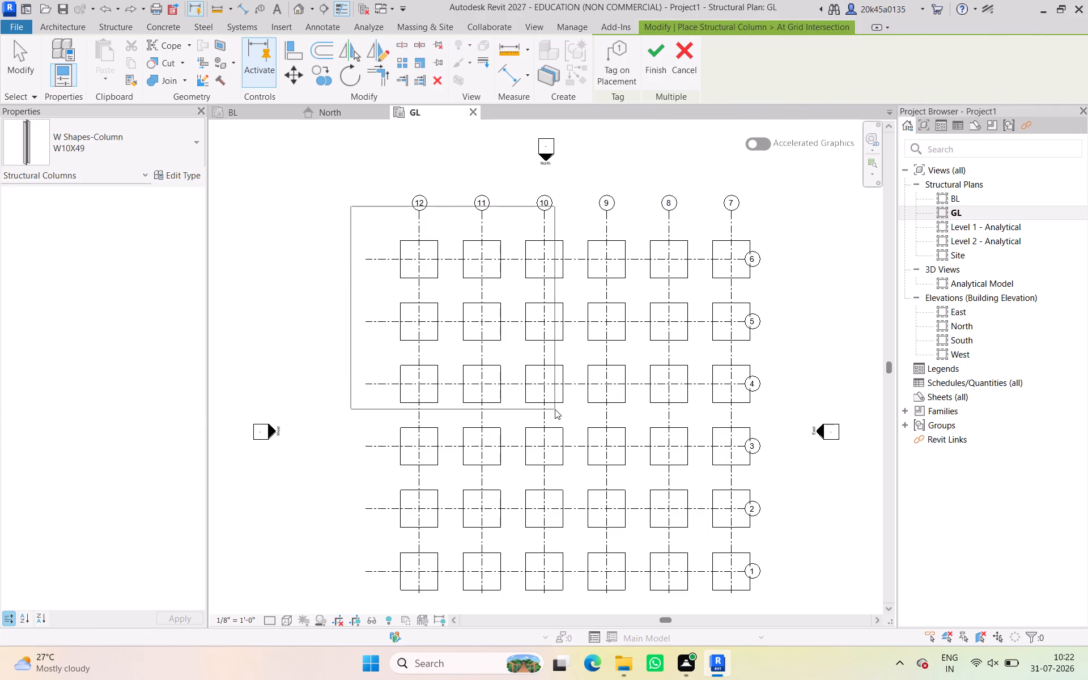
{"action": "left_click_drag", "start_coordinate": [555, 409], "coordinate": [279, 167]}
{"action": "left_click_drag", "start_coordinate": [326, 158], "coordinate": [770, 605]}
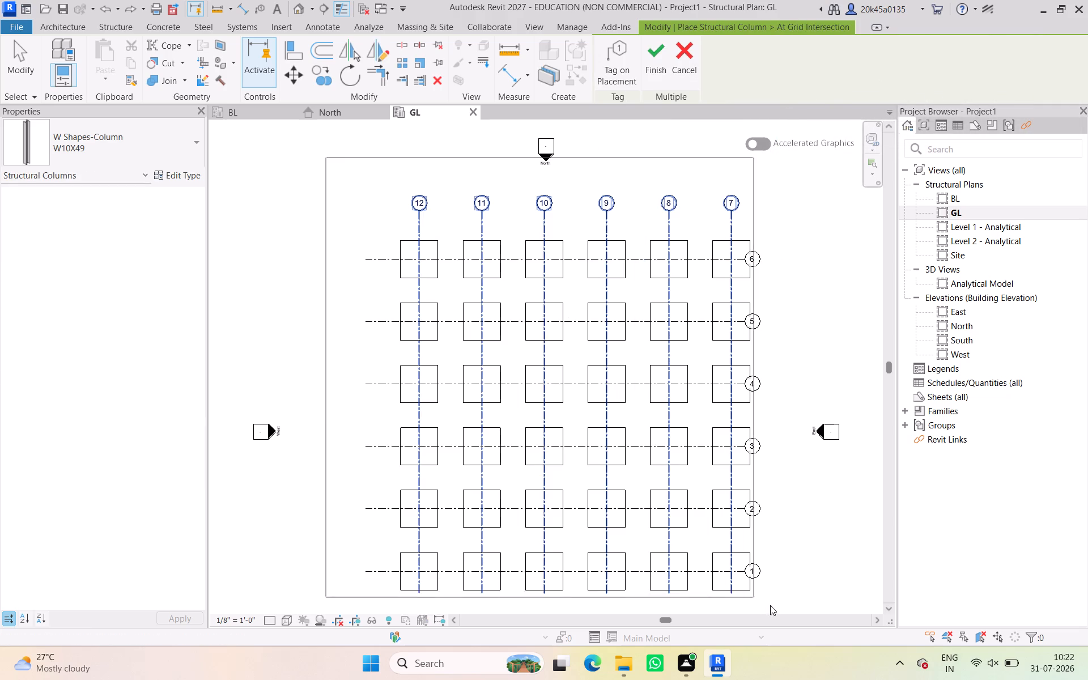
{"action": "left_click_drag", "start_coordinate": [770, 605], "coordinate": [784, 605]}
{"action": "left_click", "coordinate": [657, 52]}
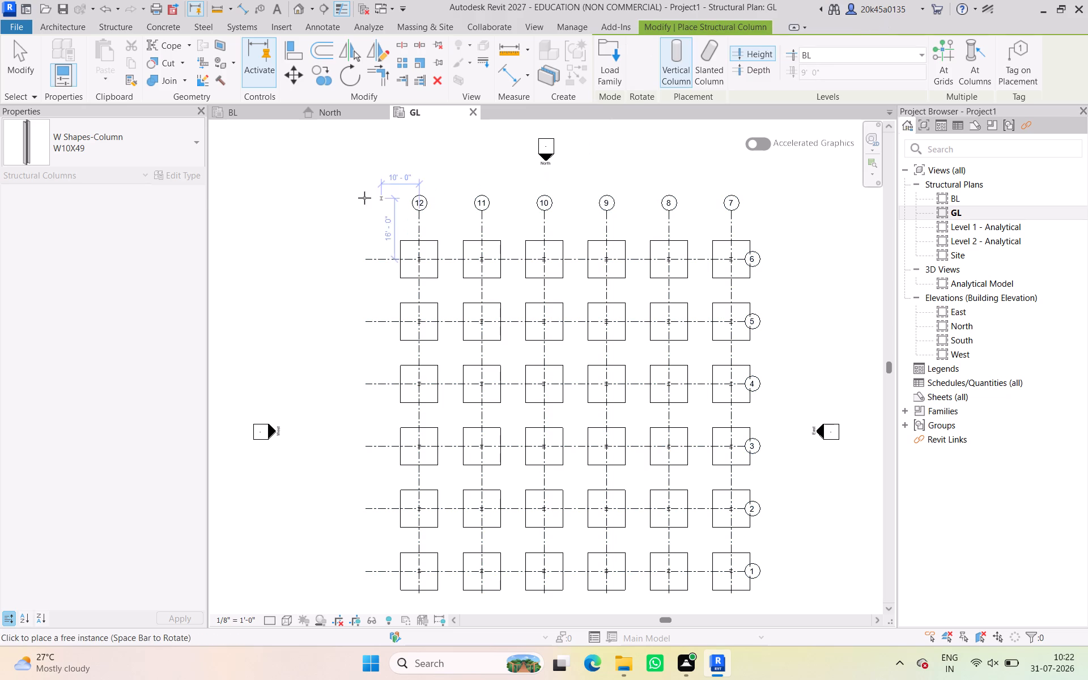
{"action": "left_click", "coordinate": [15, 49]}
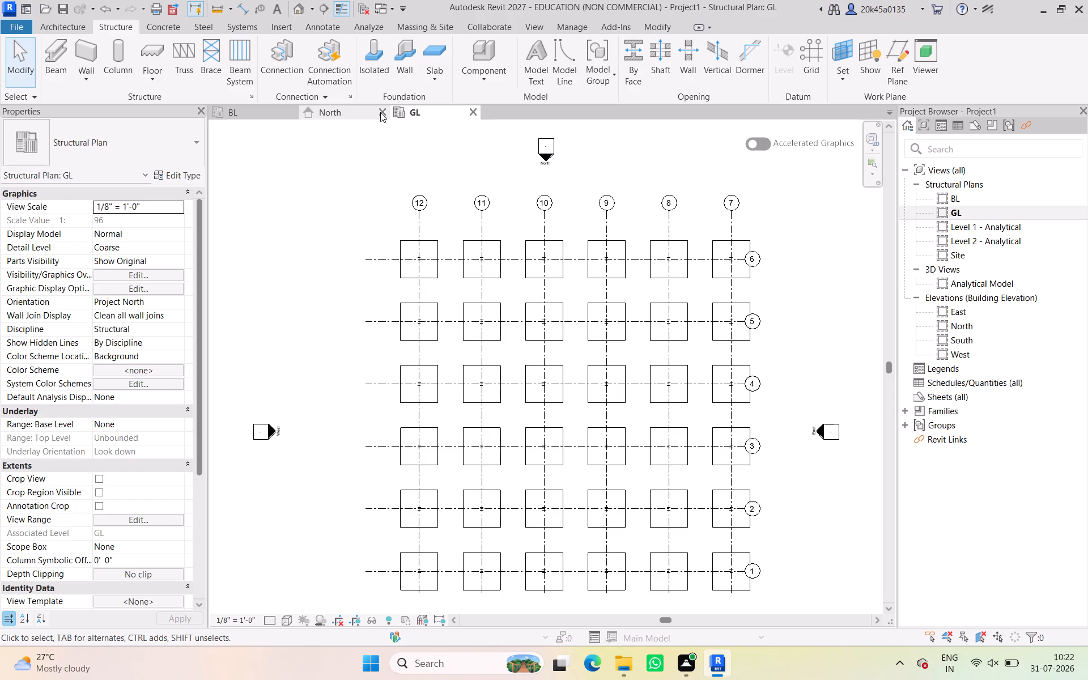
Close the North elevation view and open the default 3D view of the model.
{"action": "left_click", "coordinate": [380, 112]}
{"action": "left_click", "coordinate": [308, 8]}
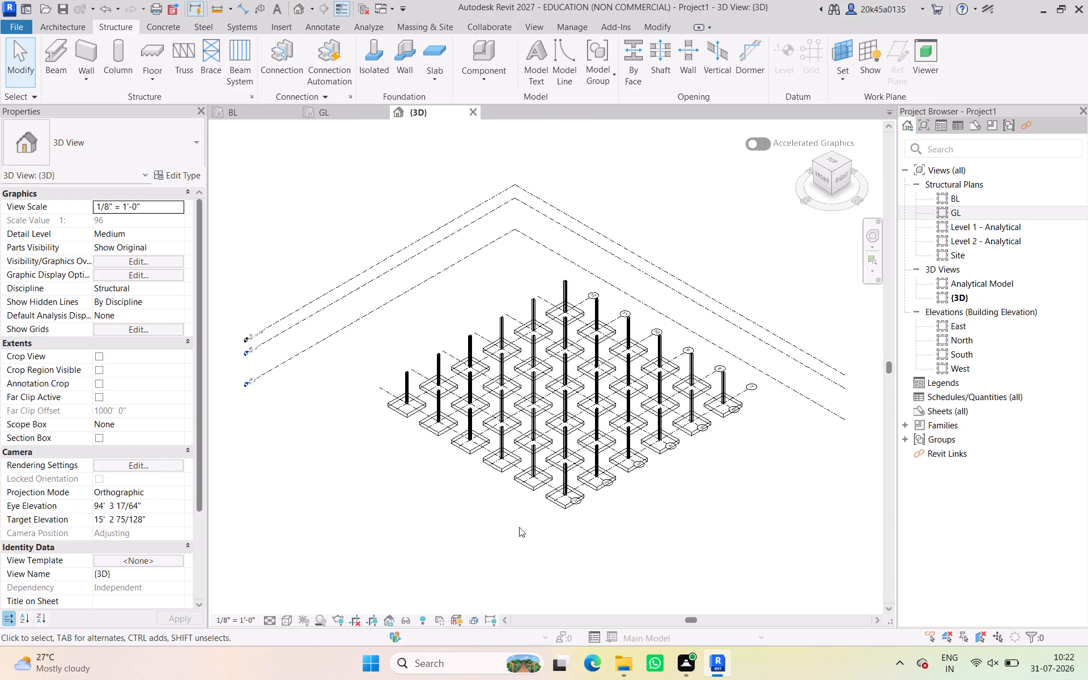
Set the 3D view's visual style to Realistic.
{"action": "middle_click_drag", "start_coordinate": [501, 528], "coordinate": [547, 465], "text": "shift"}
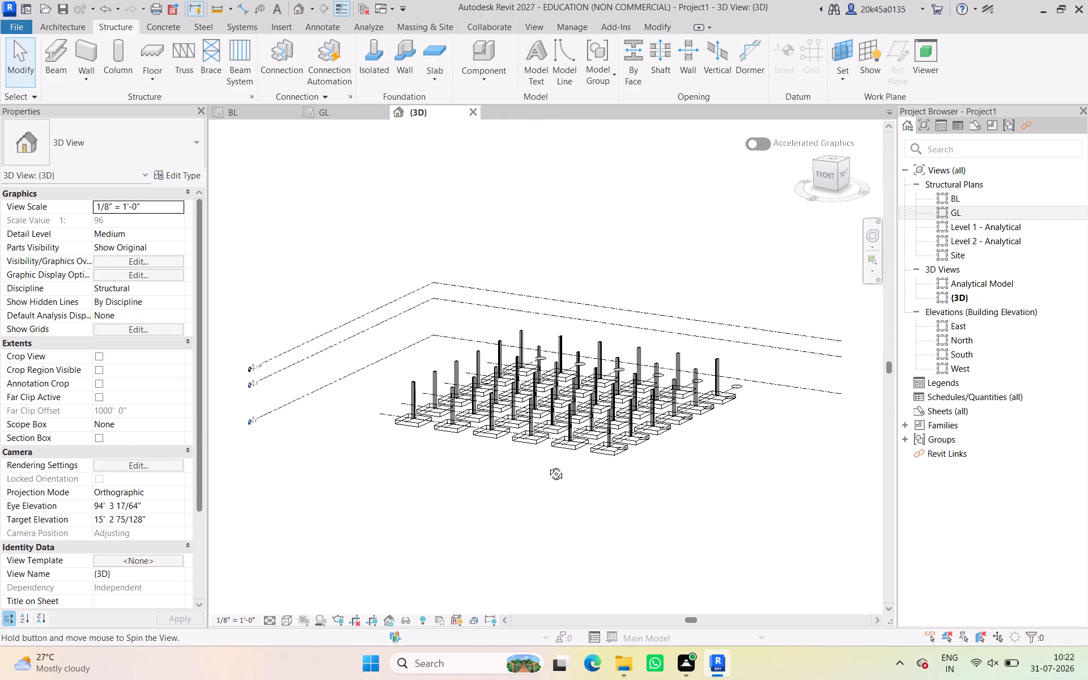
{"action": "middle_click_drag", "start_coordinate": [547, 465], "coordinate": [665, 479], "text": "shift"}
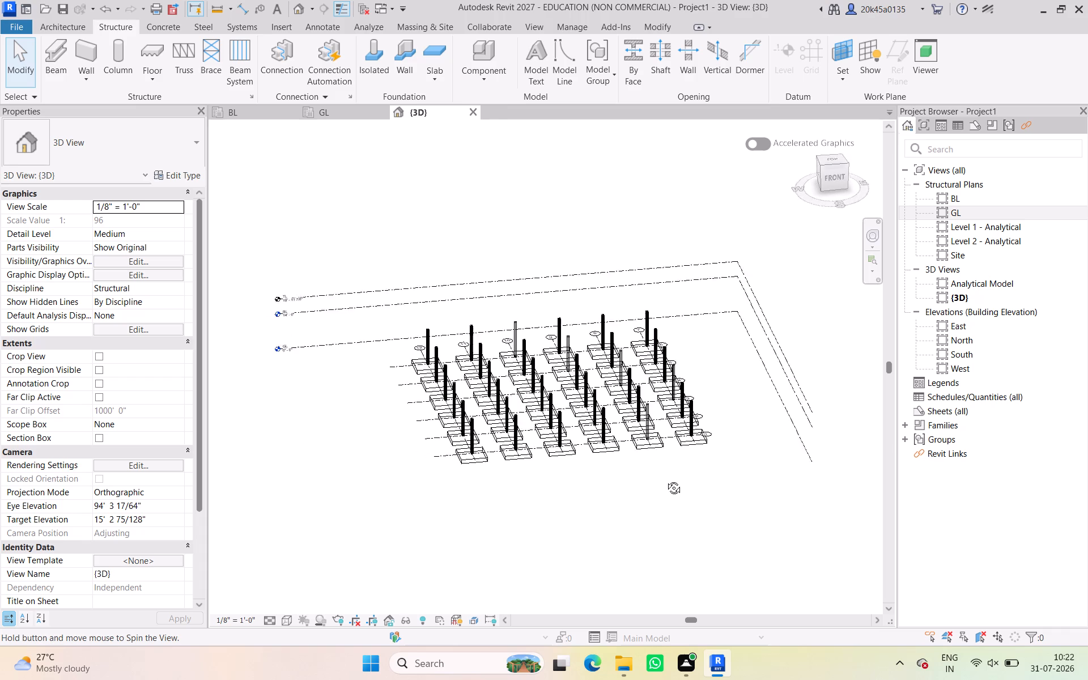
{"action": "middle_click_drag", "start_coordinate": [665, 479], "coordinate": [691, 458], "text": "shift"}
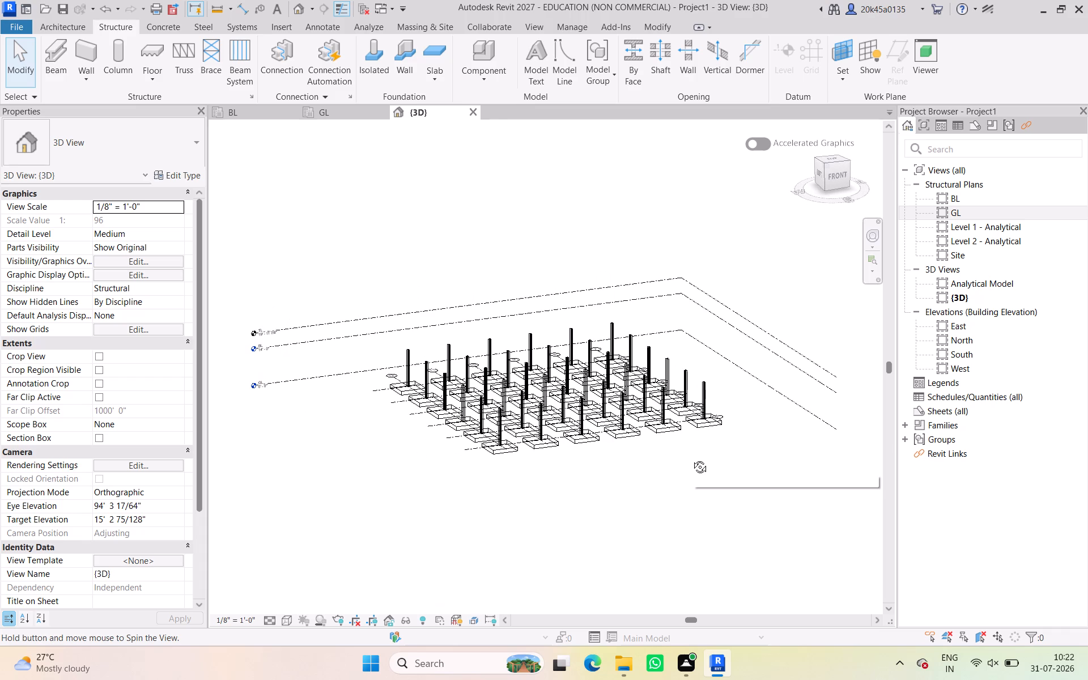
{"action": "middle_click_drag", "start_coordinate": [691, 458], "coordinate": [694, 458], "text": "shift"}
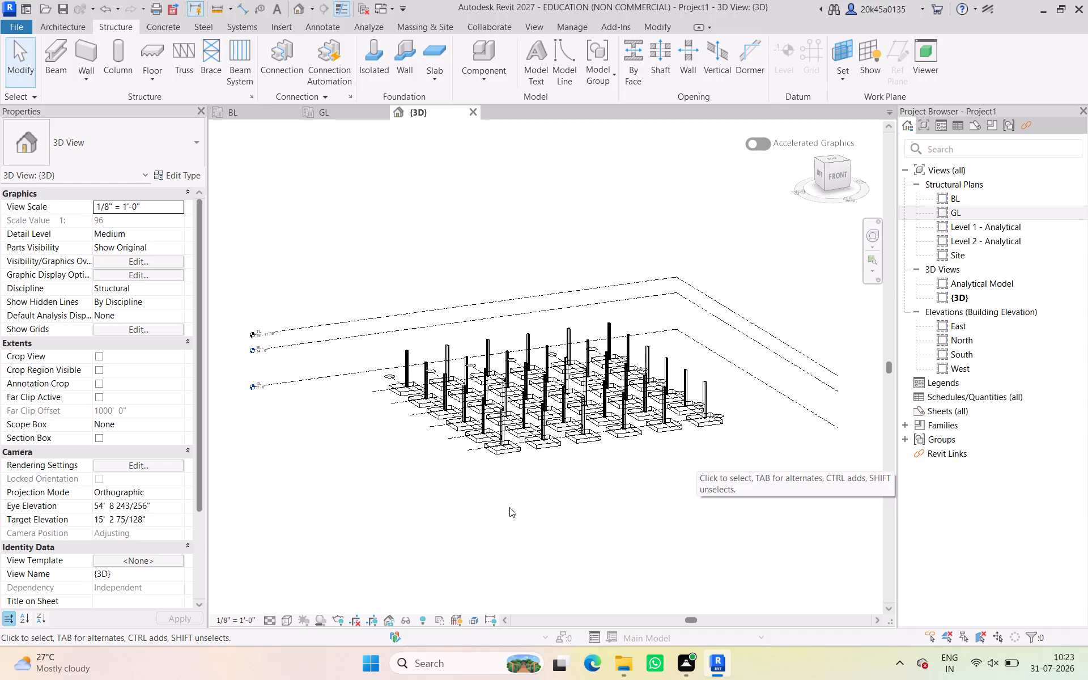
{"action": "middle_click_drag", "start_coordinate": [515, 509], "coordinate": [545, 509], "text": "shift"}
{"action": "left_click", "coordinate": [288, 624]}
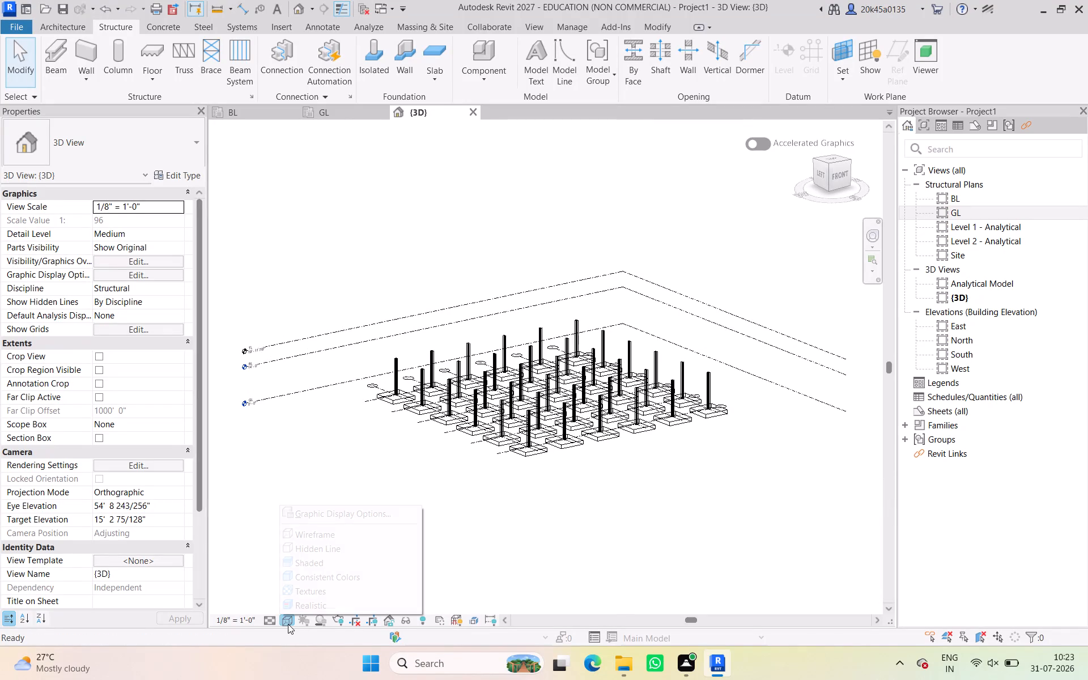
{"action": "left_click", "coordinate": [294, 603]}
Examine the steel columns and their isolated footings in 3D from several angles, close up and as a whole.
{"action": "middle_click_drag", "start_coordinate": [601, 511], "coordinate": [419, 556], "text": "shift"}
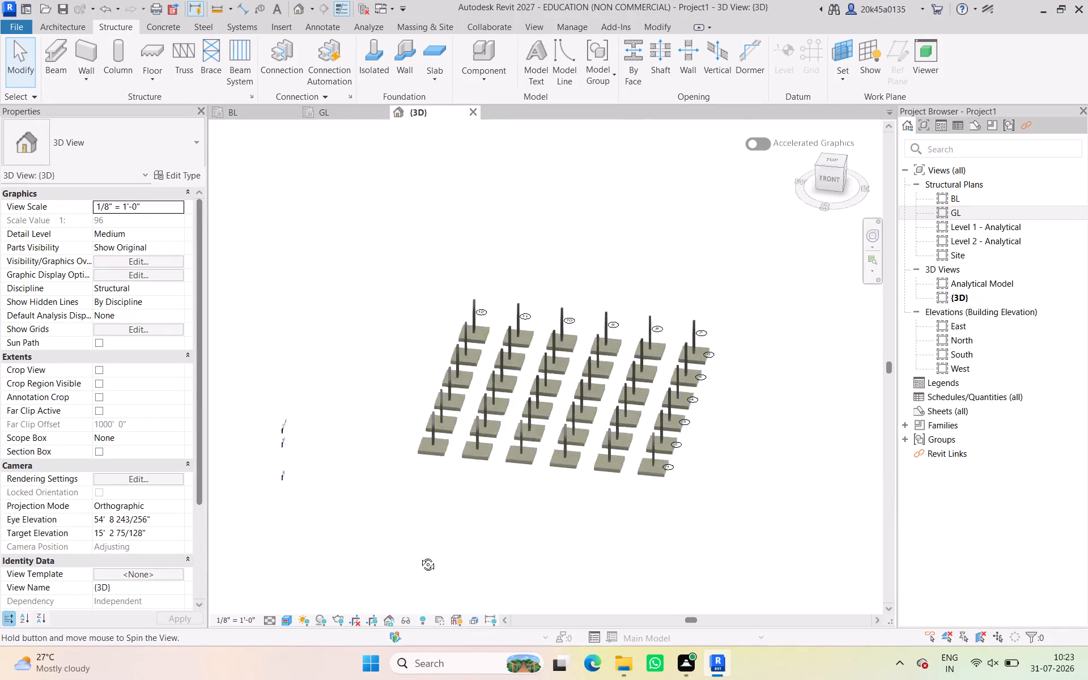
{"action": "middle_click_drag", "start_coordinate": [419, 556], "coordinate": [342, 481], "text": "shift"}
{"action": "scroll", "coordinate": [511, 427], "scroll_direction": "up", "scroll_amount": 11}
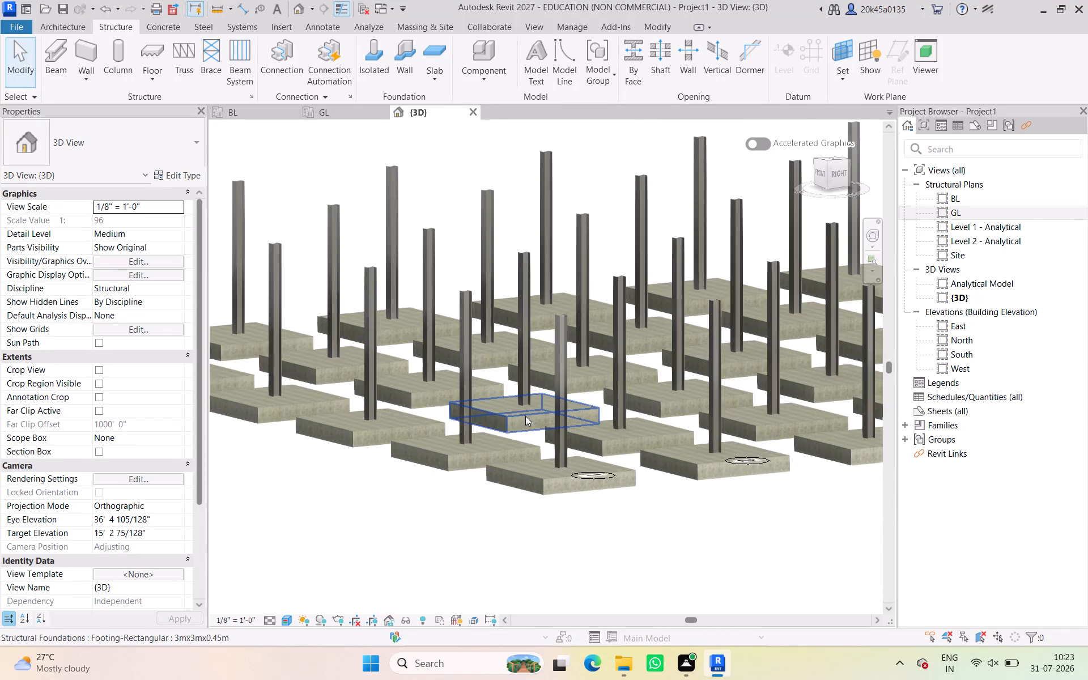
{"action": "scroll", "coordinate": [525, 416], "scroll_direction": "up", "scroll_amount": 4}
{"action": "scroll", "coordinate": [522, 420], "scroll_direction": "down", "scroll_amount": 7}
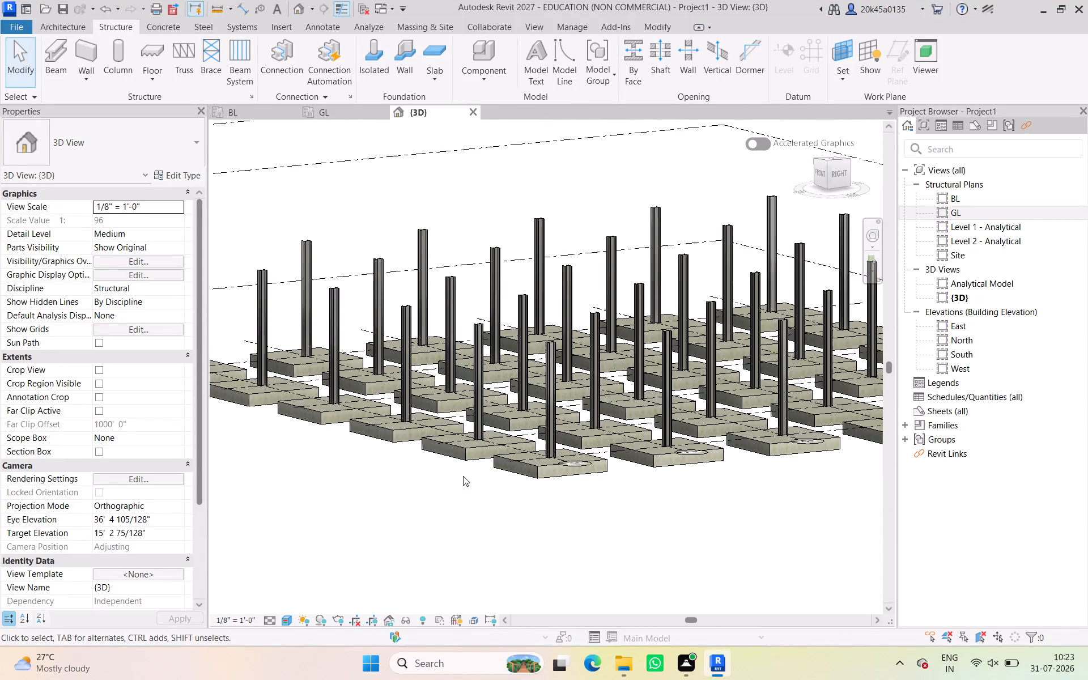
{"action": "middle_click_drag", "start_coordinate": [457, 491], "coordinate": [509, 529], "text": "shift"}
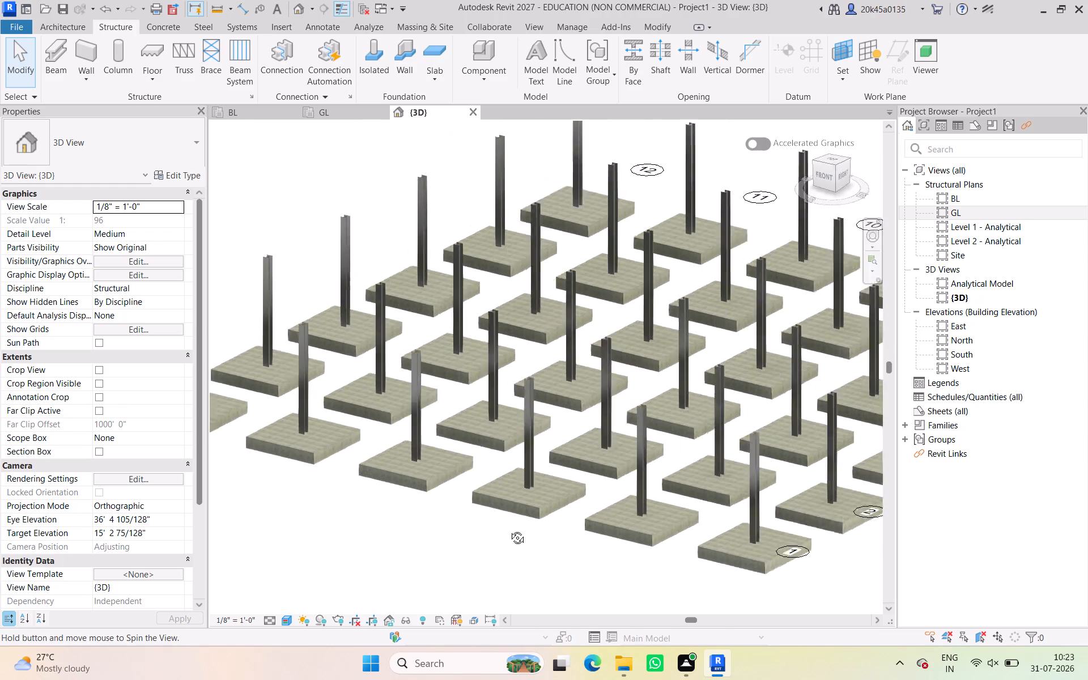
{"action": "middle_click_drag", "start_coordinate": [509, 529], "coordinate": [449, 501], "text": "shift"}
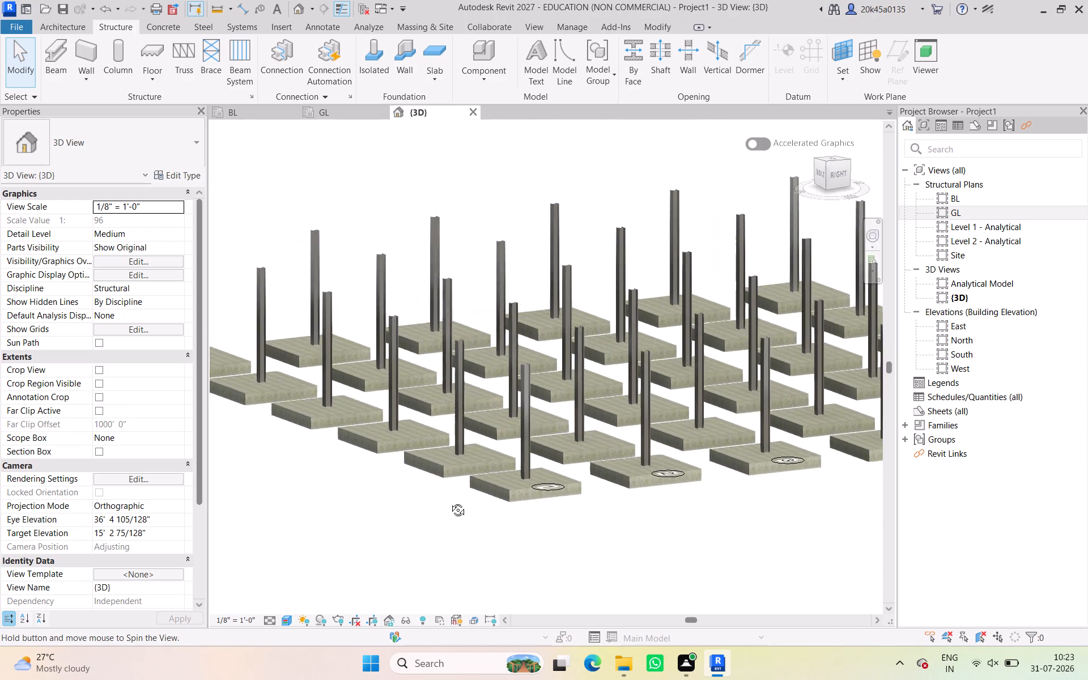
{"action": "middle_click_drag", "start_coordinate": [449, 501], "coordinate": [437, 499], "text": "shift"}
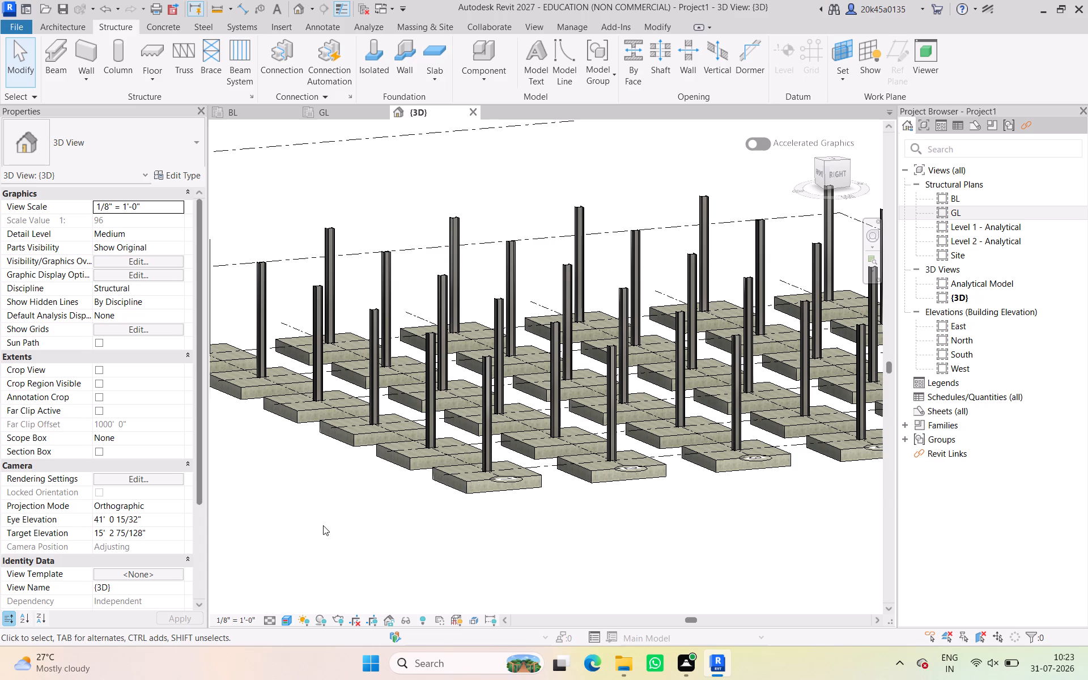
{"action": "scroll", "coordinate": [364, 457], "scroll_direction": "down", "scroll_amount": 1}
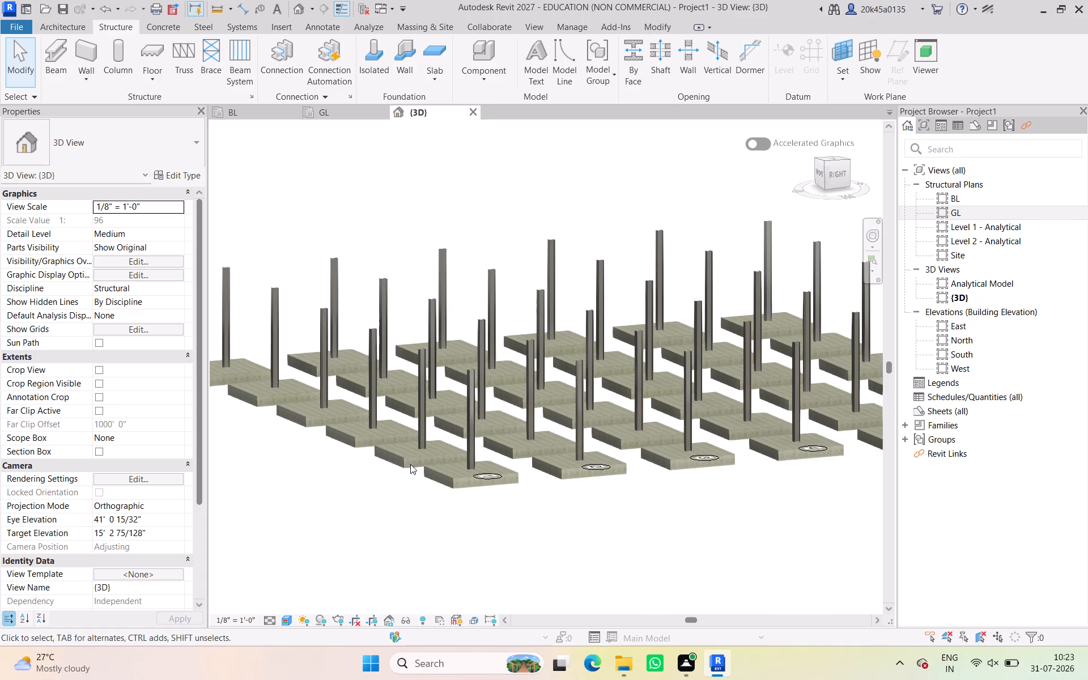
{"action": "scroll", "coordinate": [495, 493], "scroll_direction": "up", "scroll_amount": 3}
{"action": "scroll", "coordinate": [495, 490], "scroll_direction": "down", "scroll_amount": 5}
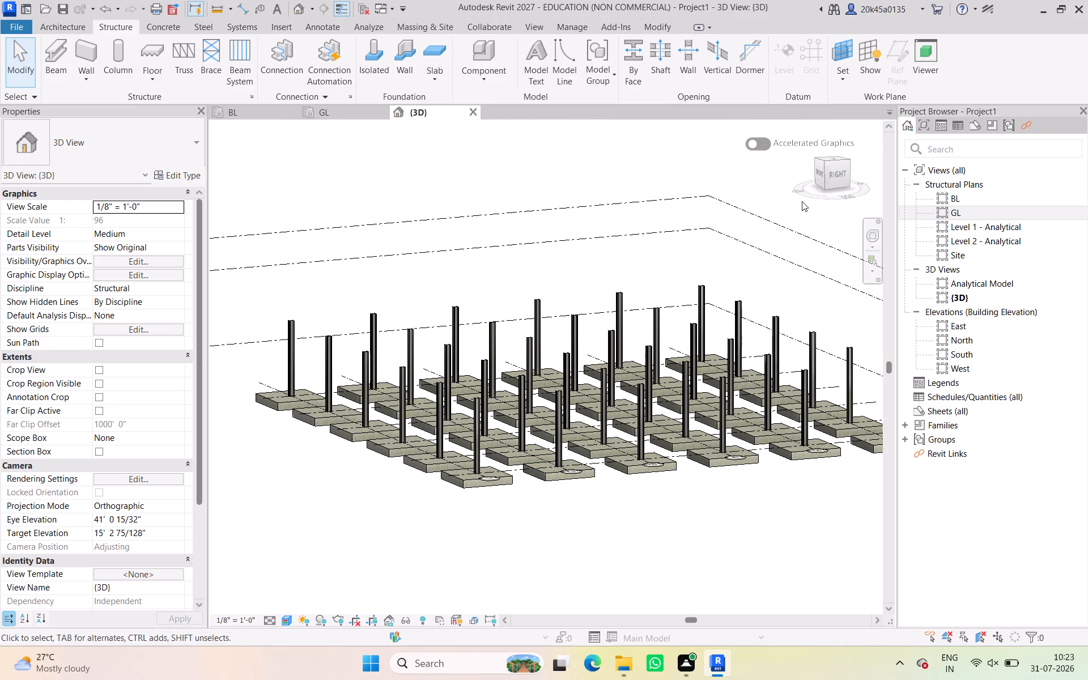
{"action": "left_click_drag", "start_coordinate": [823, 172], "coordinate": [211, 199]}
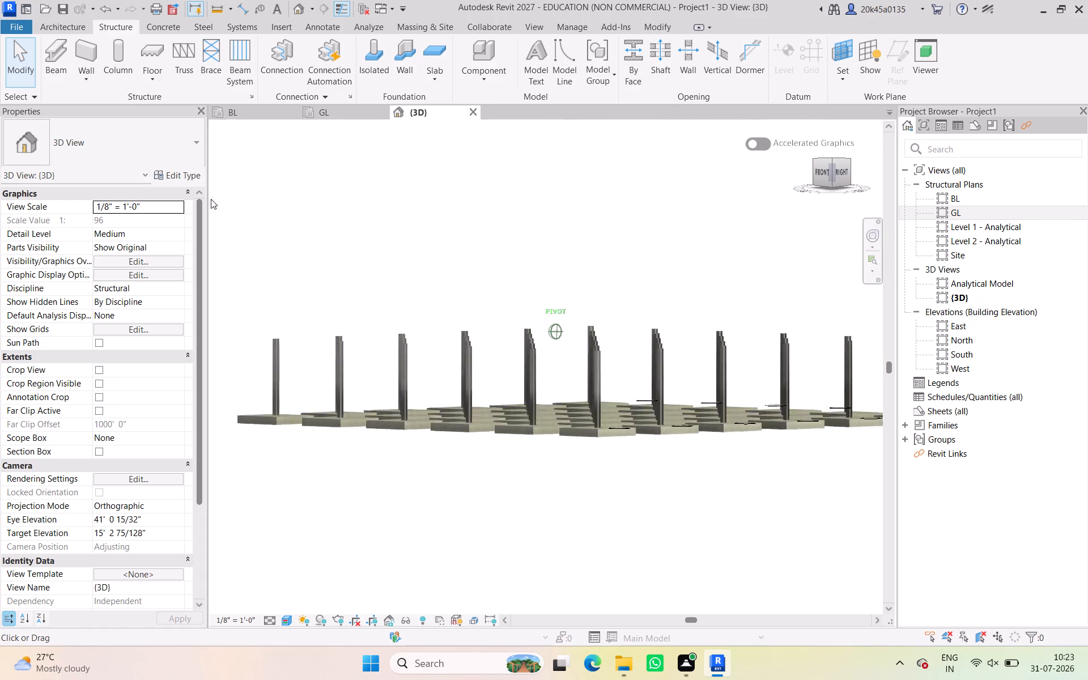
{"action": "left_click_drag", "start_coordinate": [211, 199], "coordinate": [263, 190]}
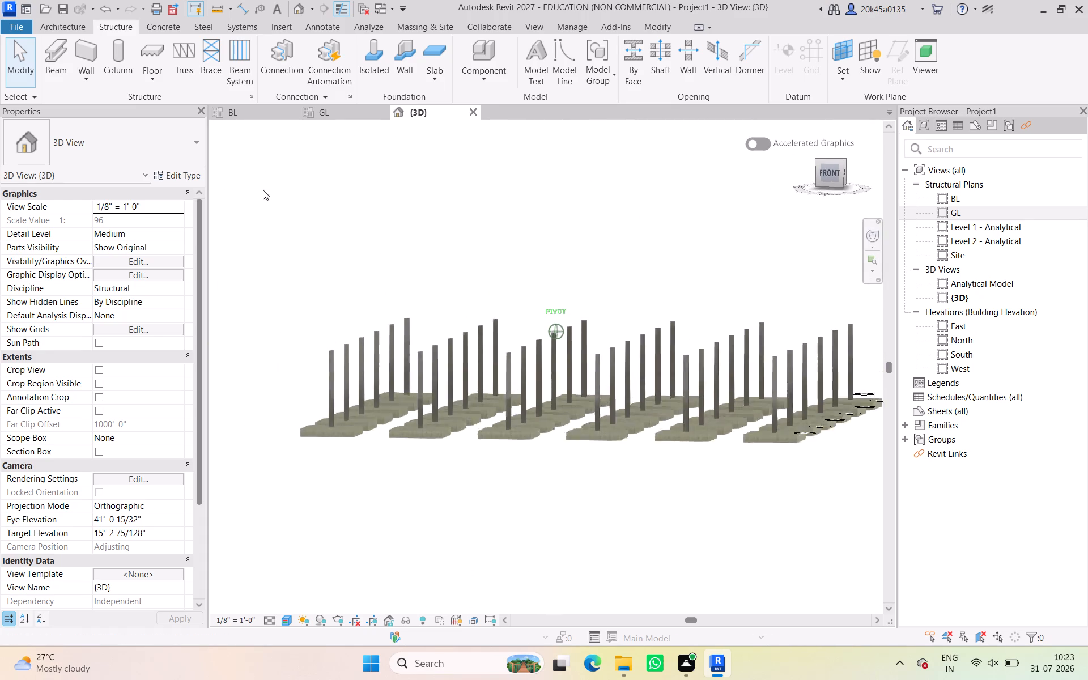
{"action": "left_click_drag", "start_coordinate": [263, 190], "coordinate": [334, 197]}
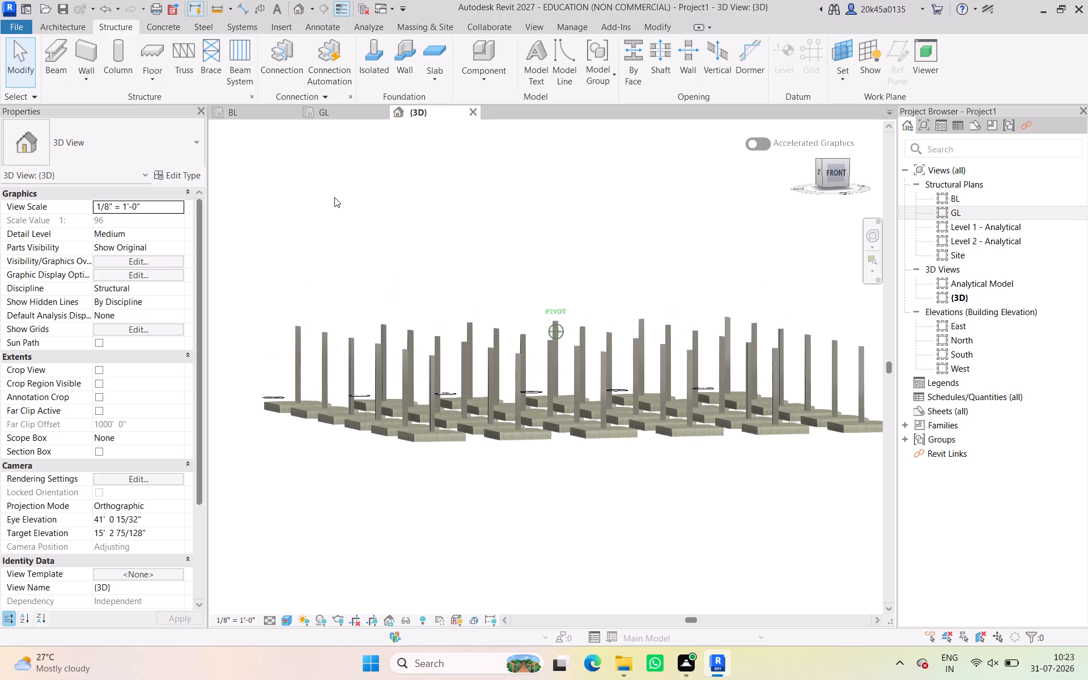
{"action": "left_click_drag", "start_coordinate": [334, 197], "coordinate": [342, 215]}
{"action": "scroll", "coordinate": [541, 490], "scroll_direction": "up", "scroll_amount": 5}
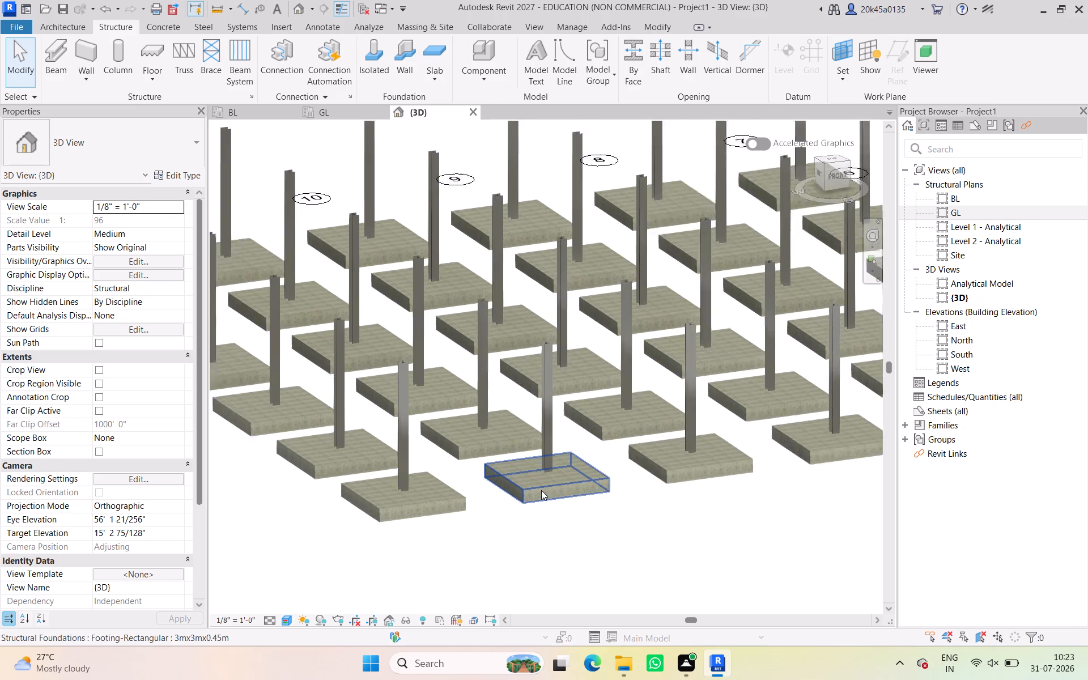
{"action": "scroll", "coordinate": [541, 490], "scroll_direction": "up", "scroll_amount": 5}
{"action": "scroll", "coordinate": [541, 490], "scroll_direction": "down", "scroll_amount": 5}
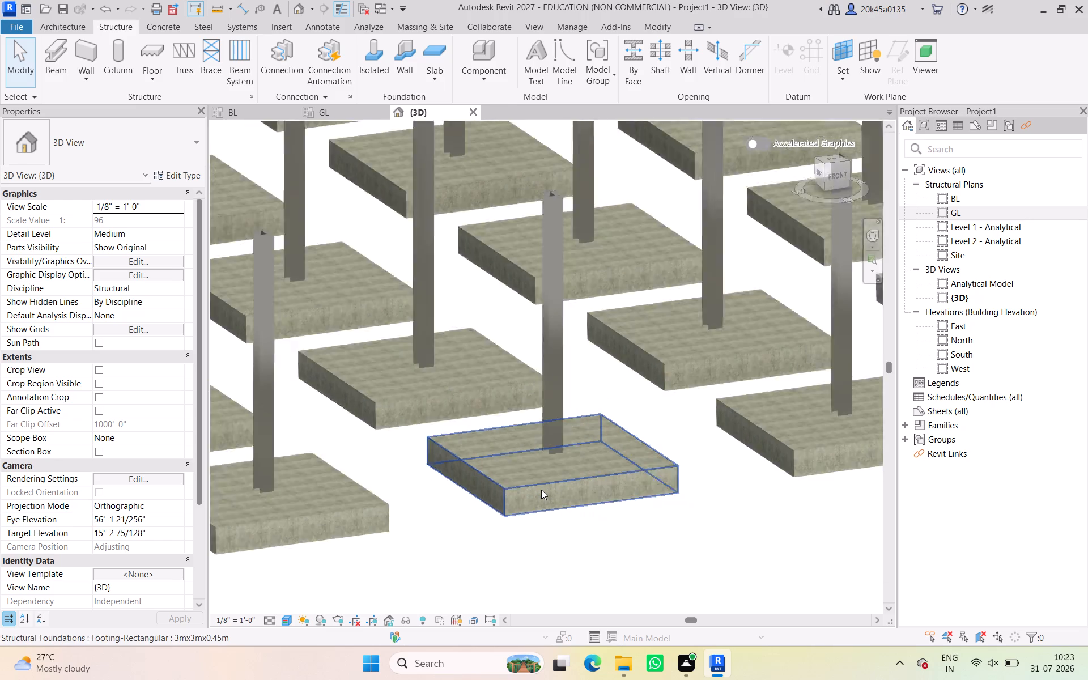
{"action": "scroll", "coordinate": [541, 490], "scroll_direction": "down", "scroll_amount": 9}
{"action": "middle_click_drag", "start_coordinate": [535, 484], "coordinate": [492, 466]}
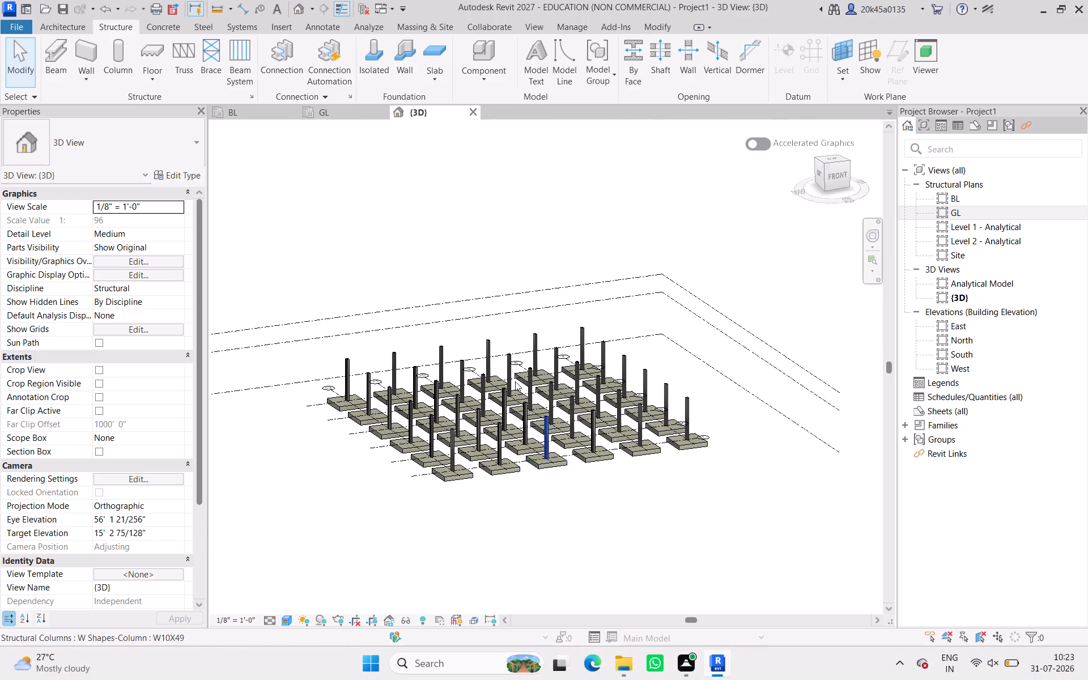
Select all Footing-Rectangular 3mx3mx0.45m instances and set their type's foundation thickness to 600 mm.
{"action": "left_click", "coordinate": [546, 458]}
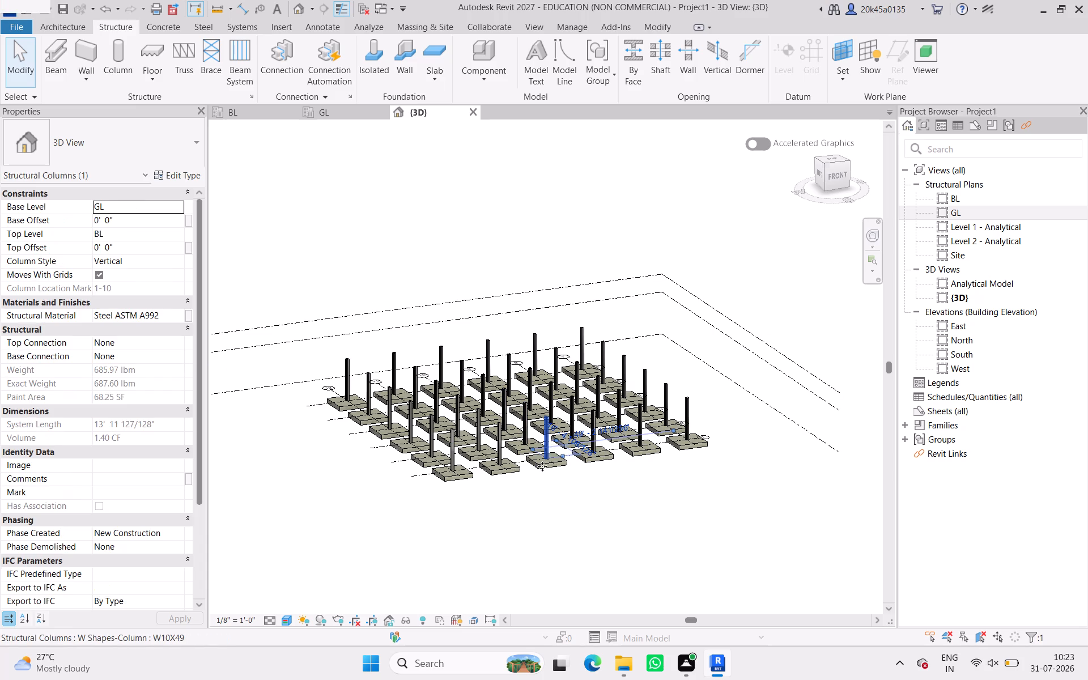
{"action": "left_click", "coordinate": [550, 491]}
{"action": "left_click", "coordinate": [543, 469]}
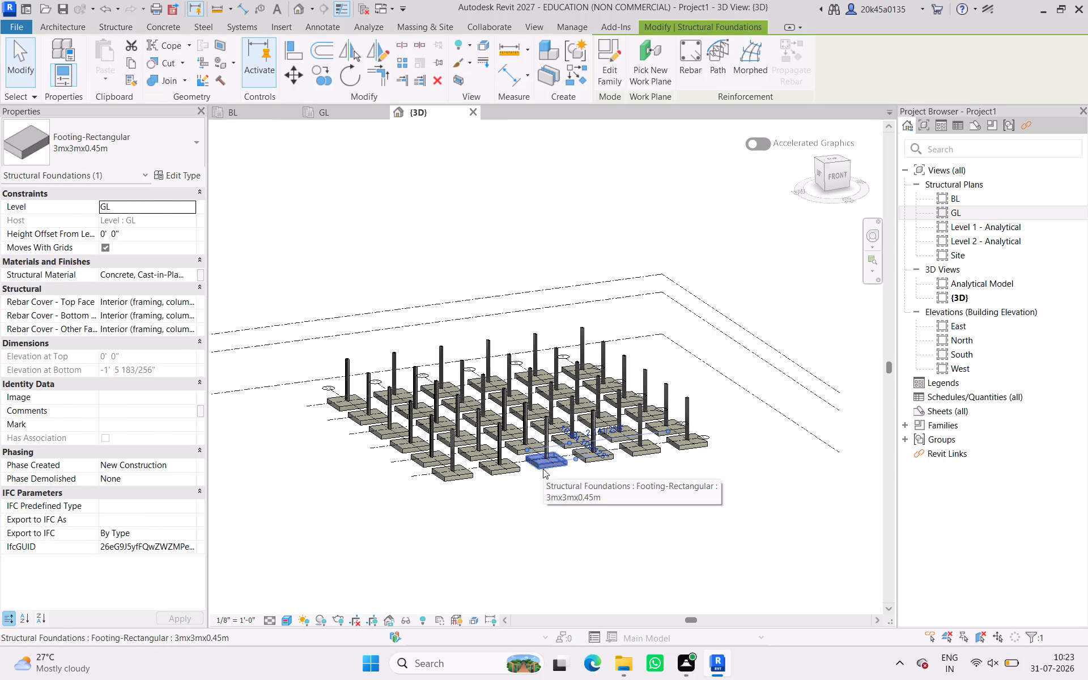
{"action": "type", "text": "sa"}
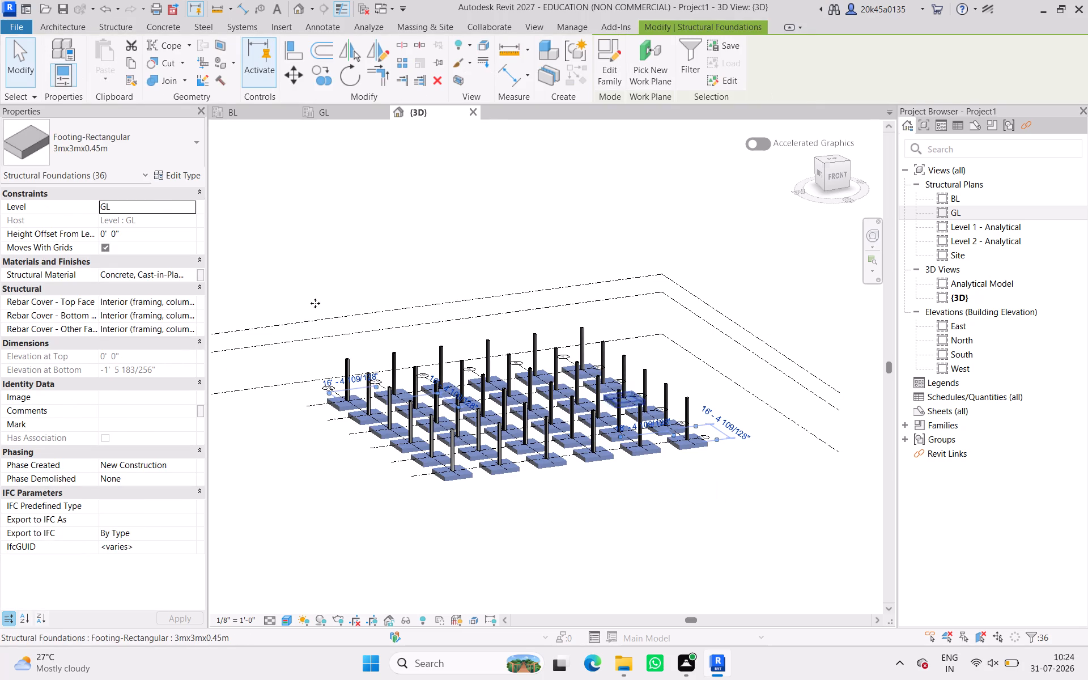
{"action": "left_click", "coordinate": [180, 171]}
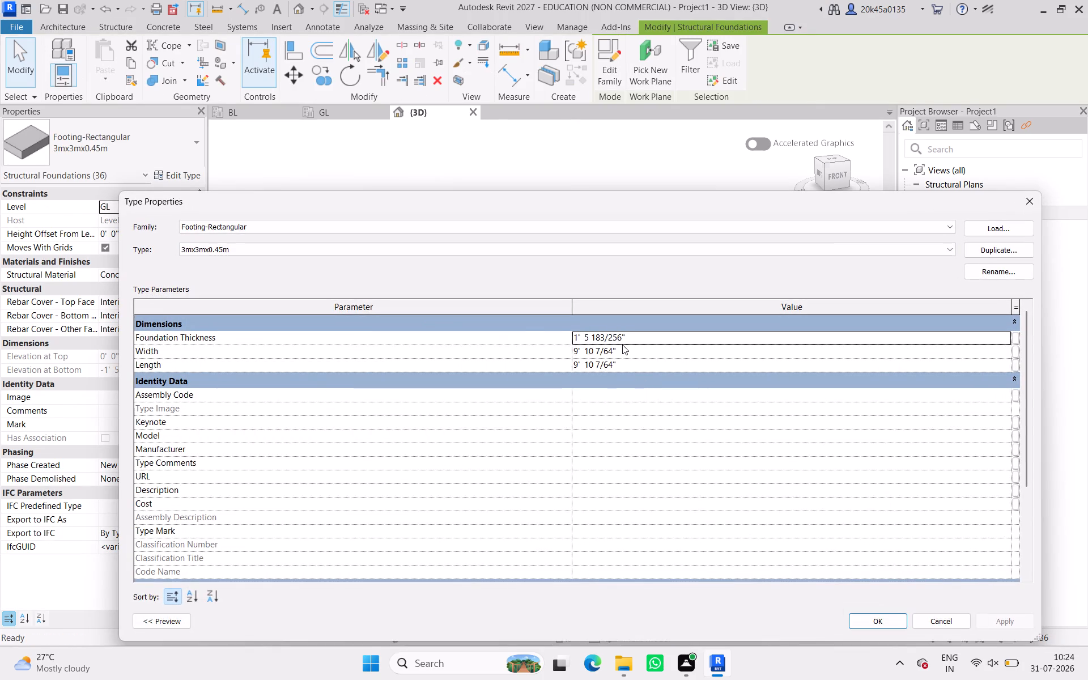
{"action": "left_click", "coordinate": [622, 345]}
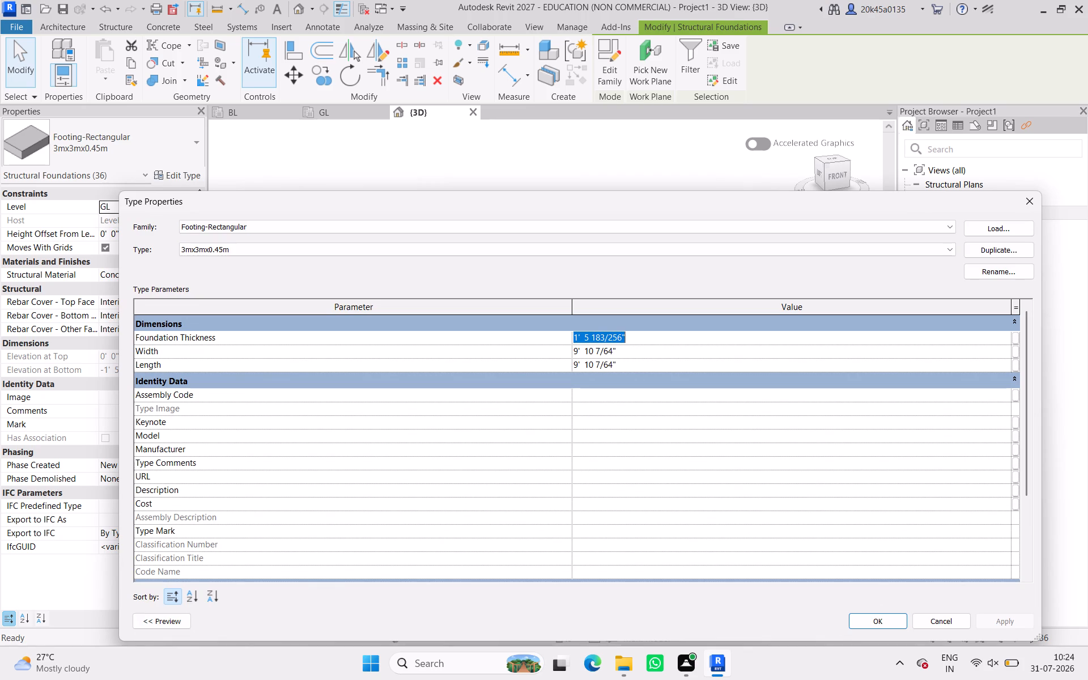
{"action": "type", "text": "600mm"}
{"action": "key", "text": "Return"}
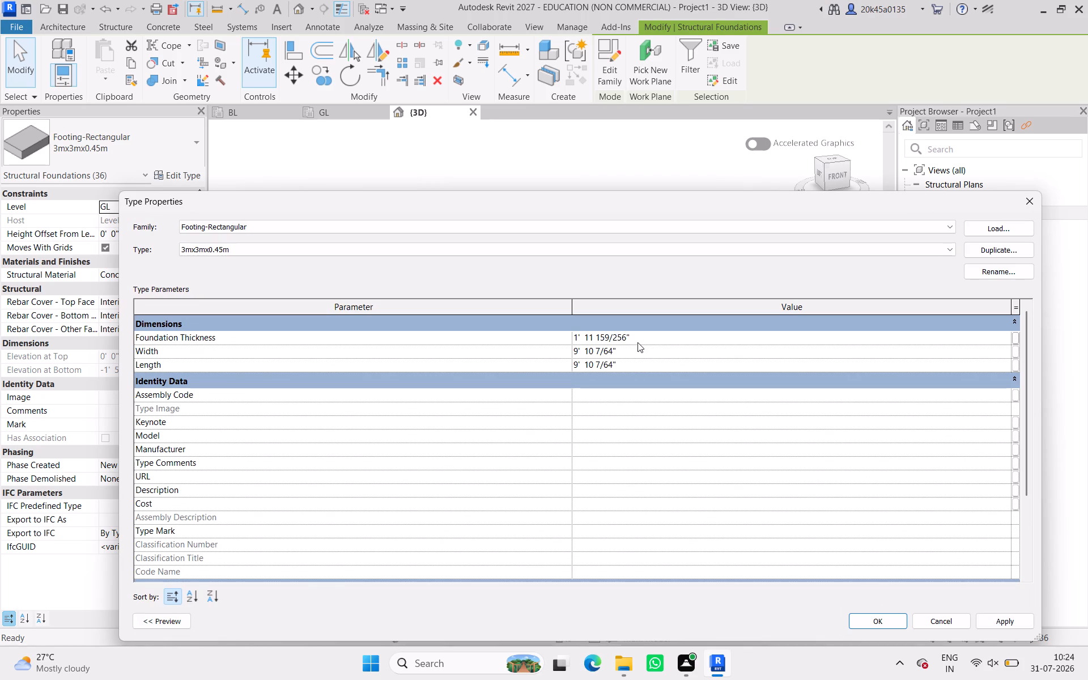
Rename the footing type as 3mx3mx0.6m and apply the type changes.
{"action": "left_click", "coordinate": [998, 278]}
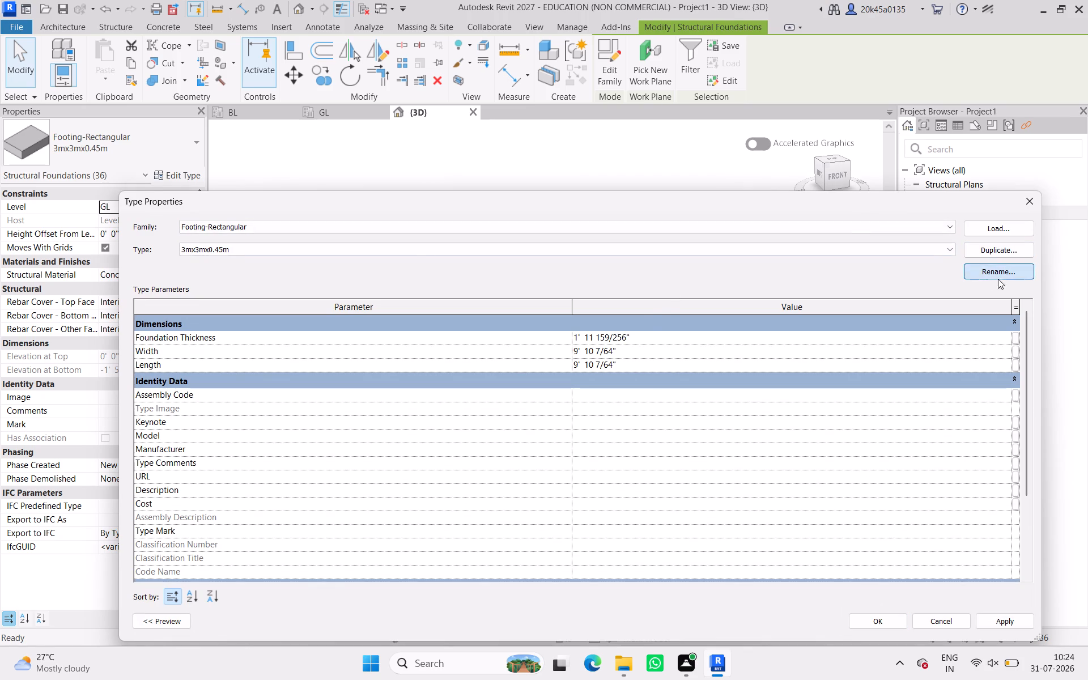
{"action": "left_click", "coordinate": [569, 308]}
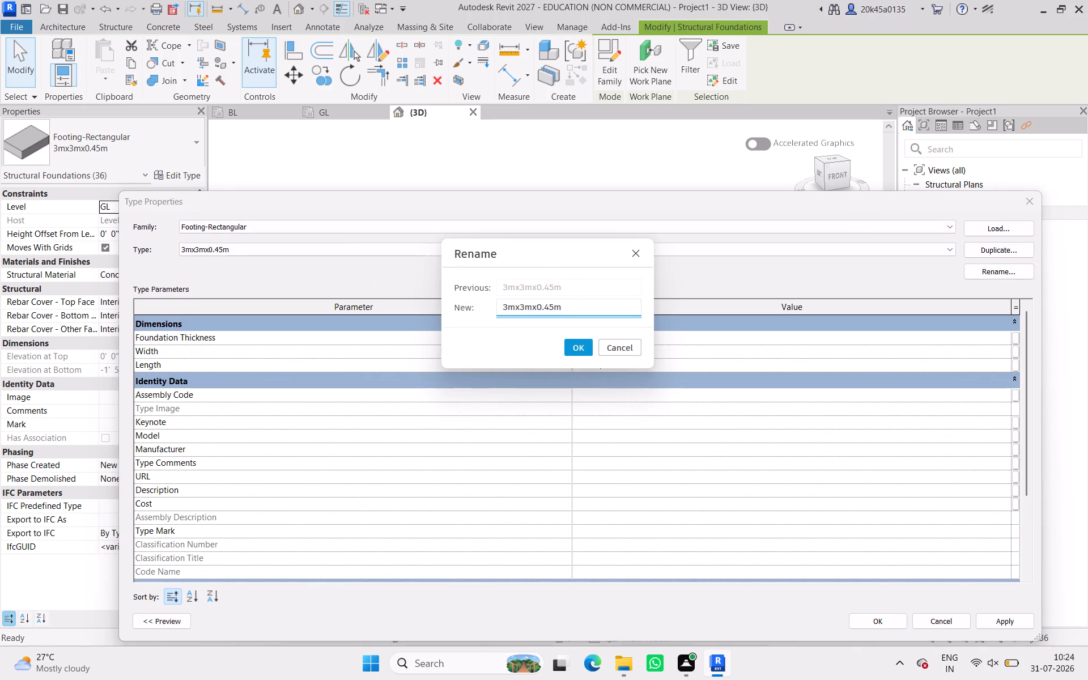
{"action": "key", "text": "BackSpace"}
{"action": "key", "text": "BackSpace"}
{"action": "key", "text": "BackSpace"}
{"action": "type", "text": "6m"}
{"action": "key", "text": "Return"}
{"action": "left_click", "coordinate": [1001, 618]}
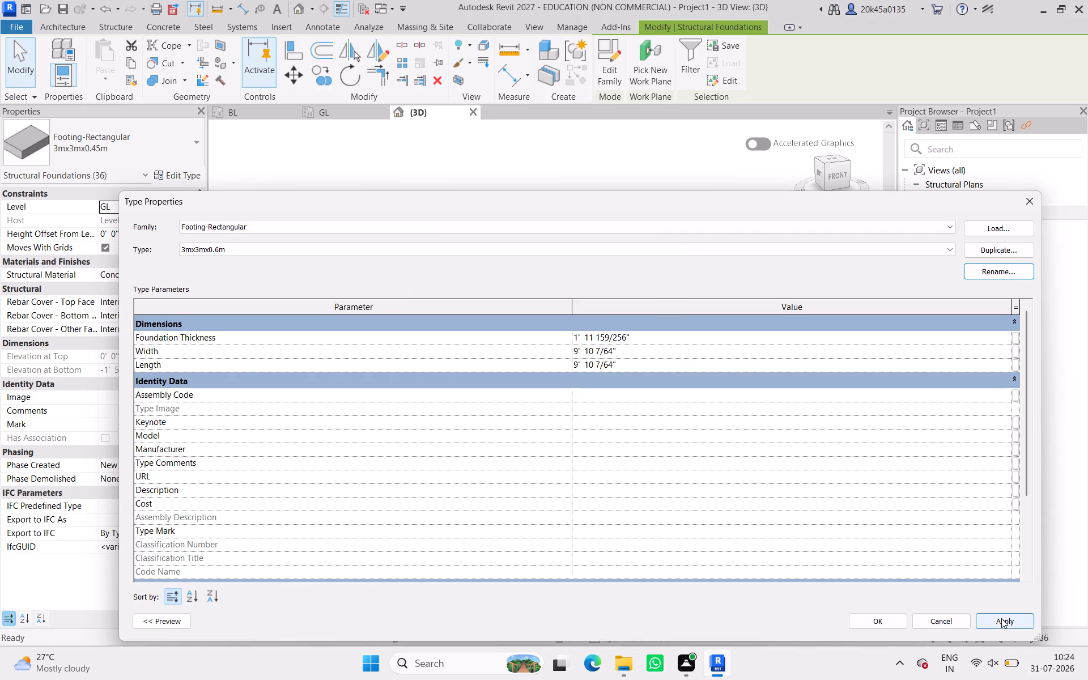
{"action": "left_click", "coordinate": [882, 623]}
{"action": "left_click", "coordinate": [612, 501]}
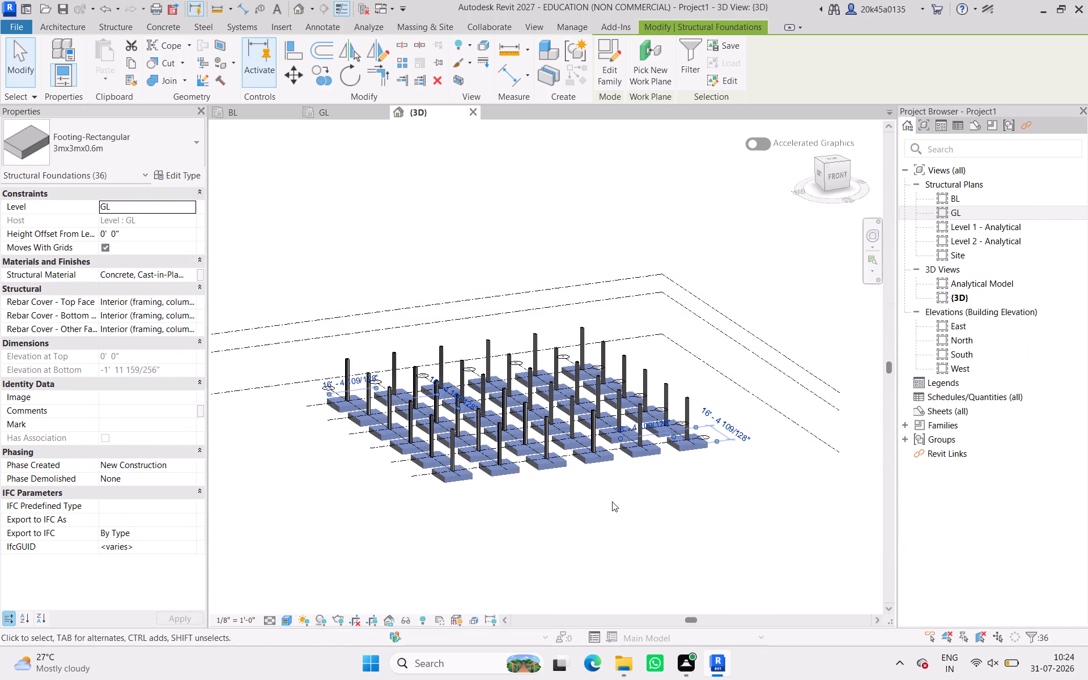
Examine the footings and column bases in 3D from several angles, ending close up on one column base.
{"action": "scroll", "coordinate": [494, 478], "scroll_direction": "up", "scroll_amount": 5}
{"action": "scroll", "coordinate": [427, 486], "scroll_direction": "up", "scroll_amount": 5}
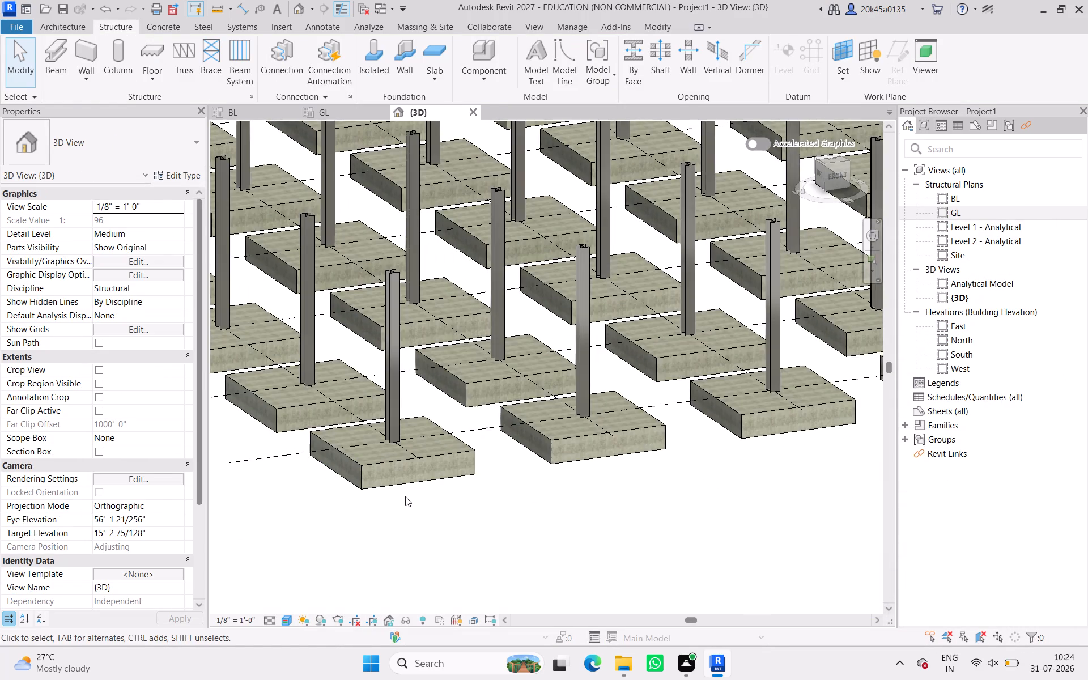
{"action": "scroll", "coordinate": [405, 496], "scroll_direction": "down", "scroll_amount": 3}
{"action": "middle_click_drag", "start_coordinate": [405, 496], "coordinate": [445, 576]}
{"action": "scroll", "coordinate": [436, 559], "scroll_direction": "down", "scroll_amount": 2}
{"action": "middle_click_drag", "start_coordinate": [436, 559], "coordinate": [437, 444]}
{"action": "middle_click_drag", "start_coordinate": [458, 467], "coordinate": [562, 478]}
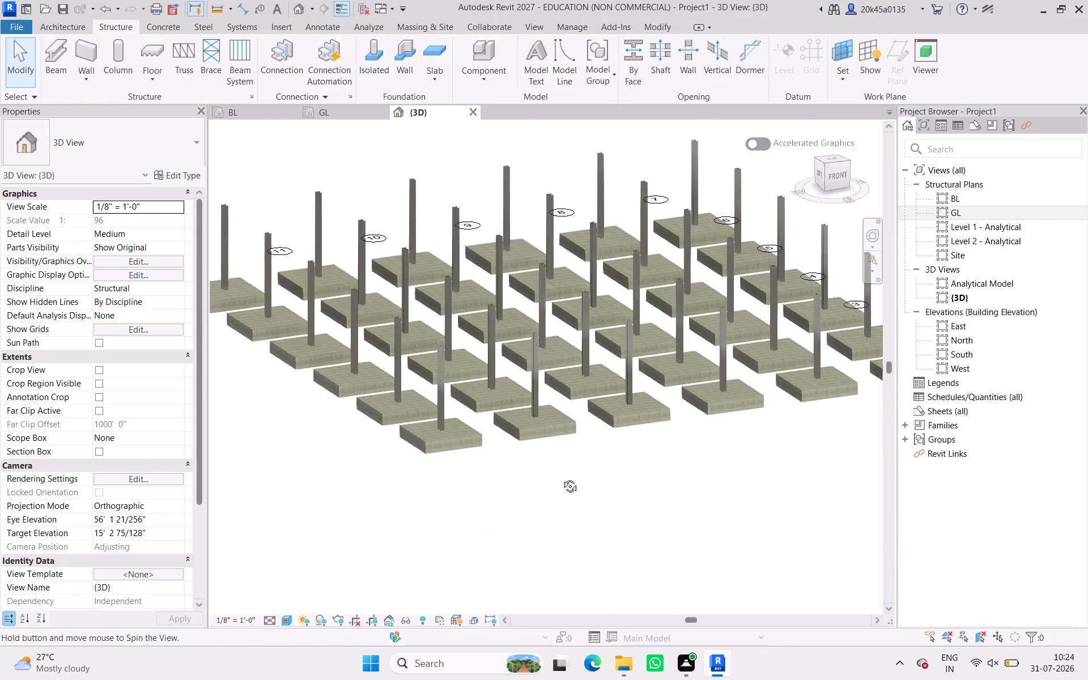
{"action": "middle_click_drag", "start_coordinate": [562, 478], "coordinate": [725, 488]}
{"action": "scroll", "coordinate": [403, 469], "scroll_direction": "up", "scroll_amount": 10}
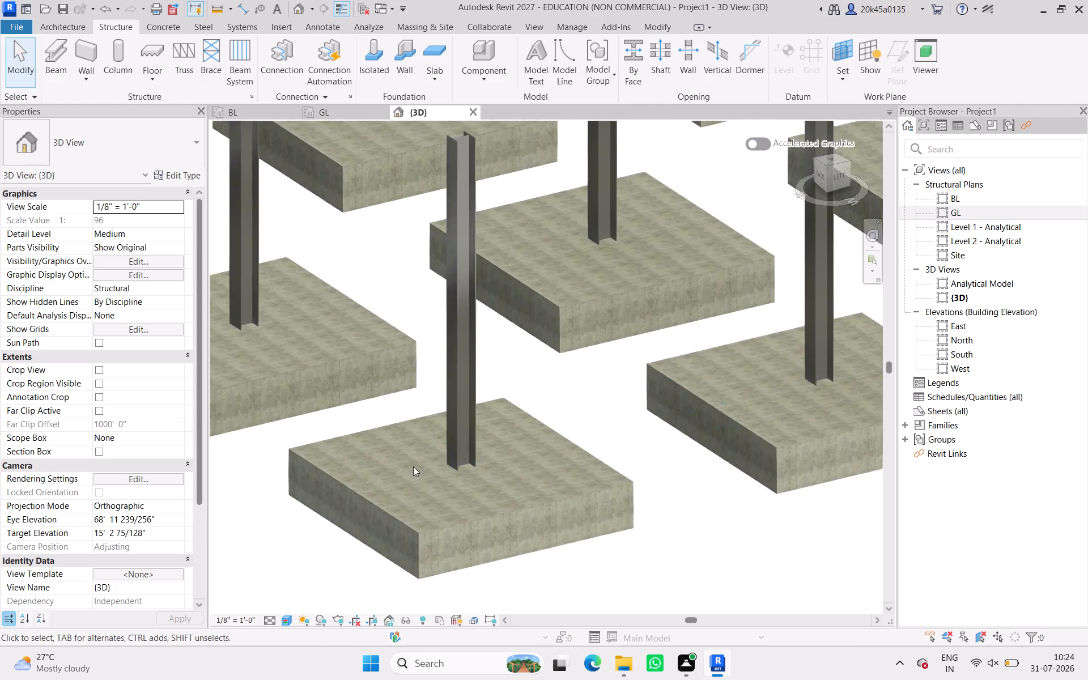
{"action": "scroll", "coordinate": [415, 466], "scroll_direction": "up", "scroll_amount": 4}
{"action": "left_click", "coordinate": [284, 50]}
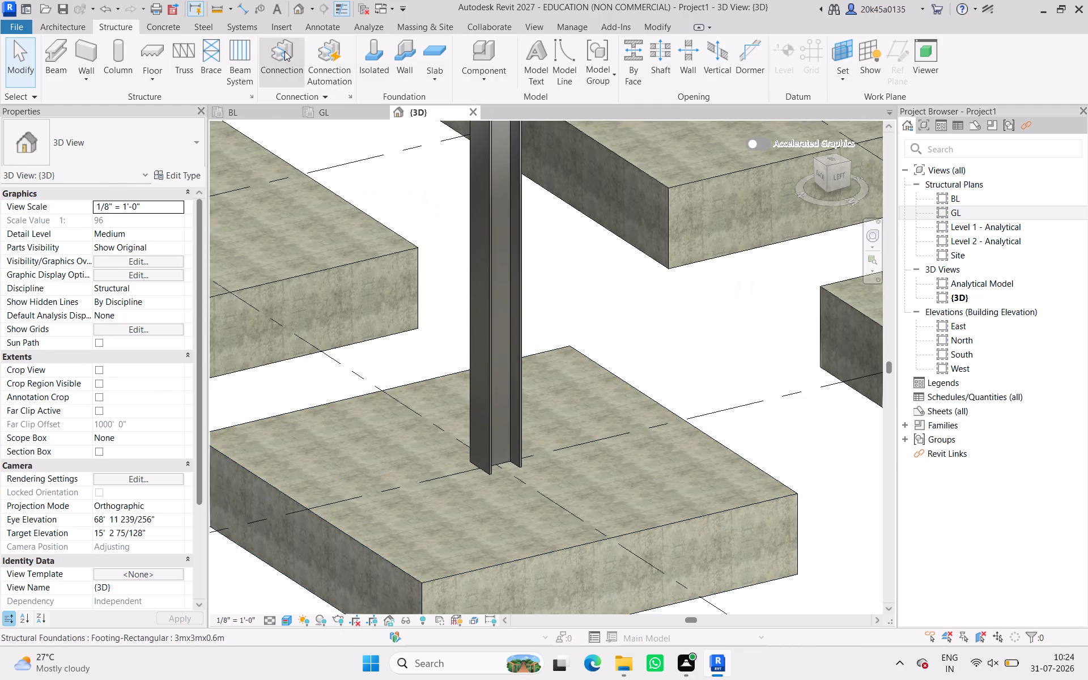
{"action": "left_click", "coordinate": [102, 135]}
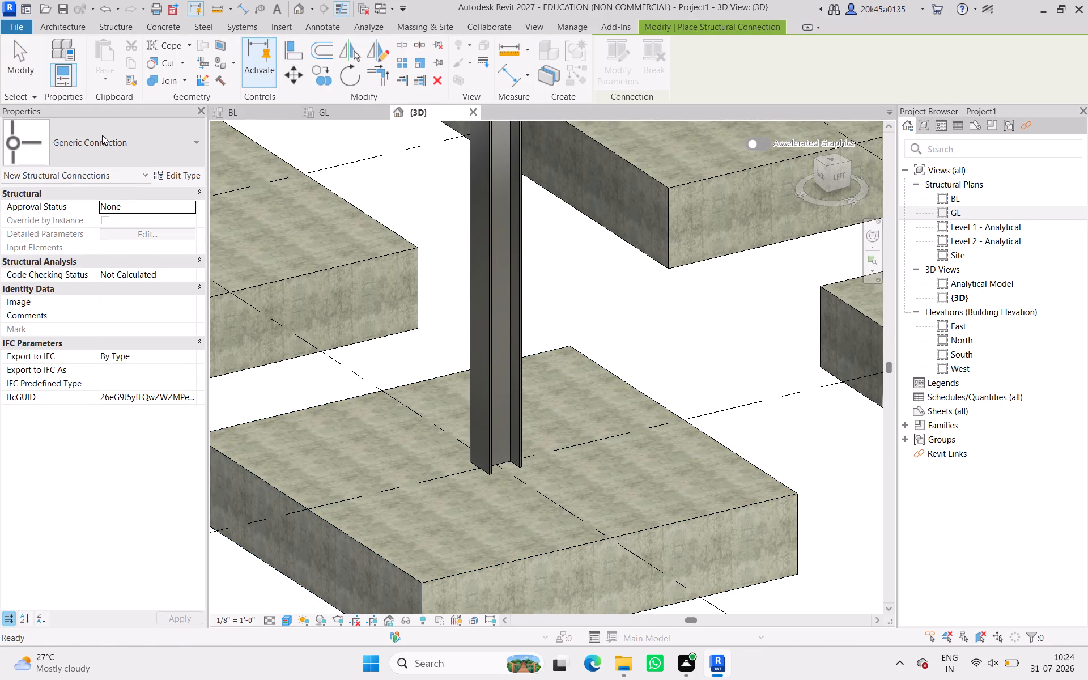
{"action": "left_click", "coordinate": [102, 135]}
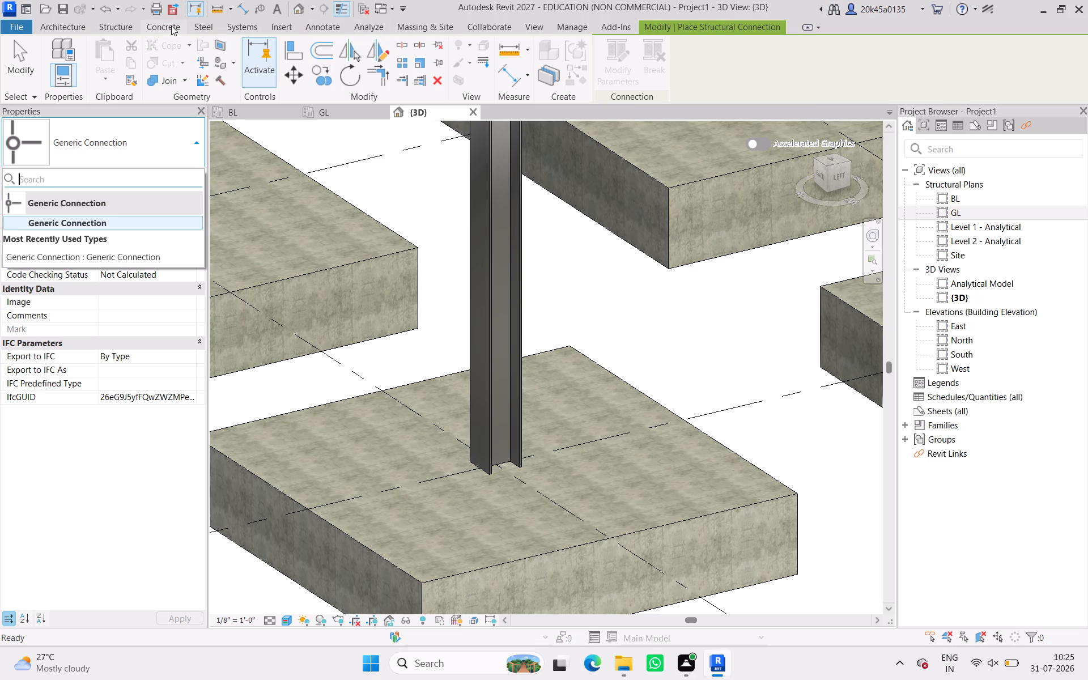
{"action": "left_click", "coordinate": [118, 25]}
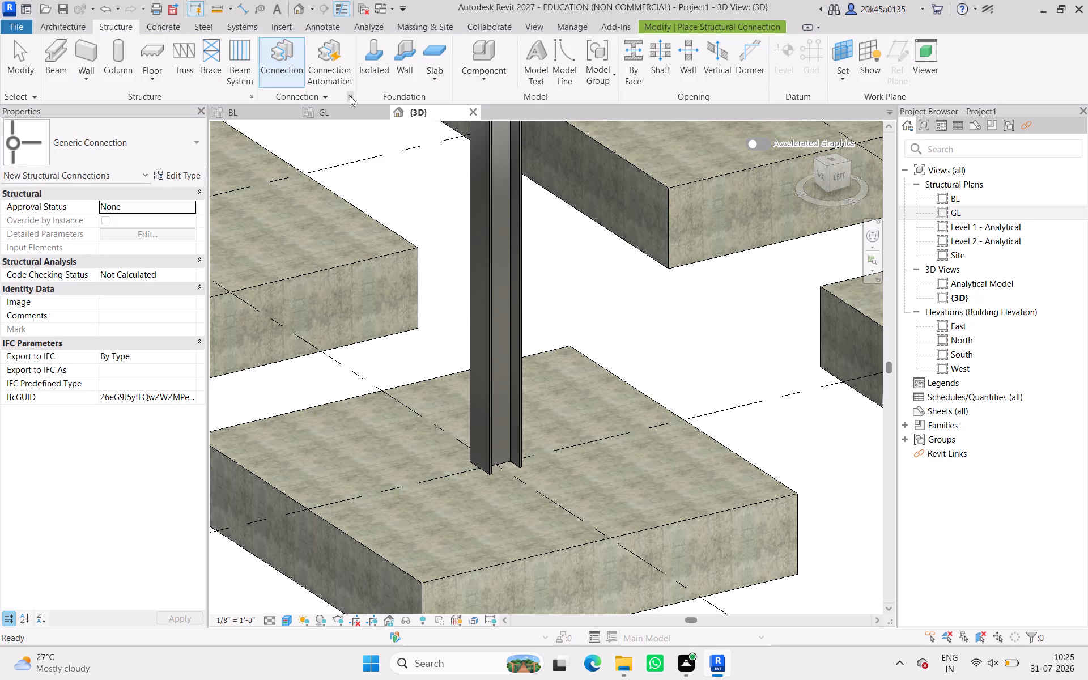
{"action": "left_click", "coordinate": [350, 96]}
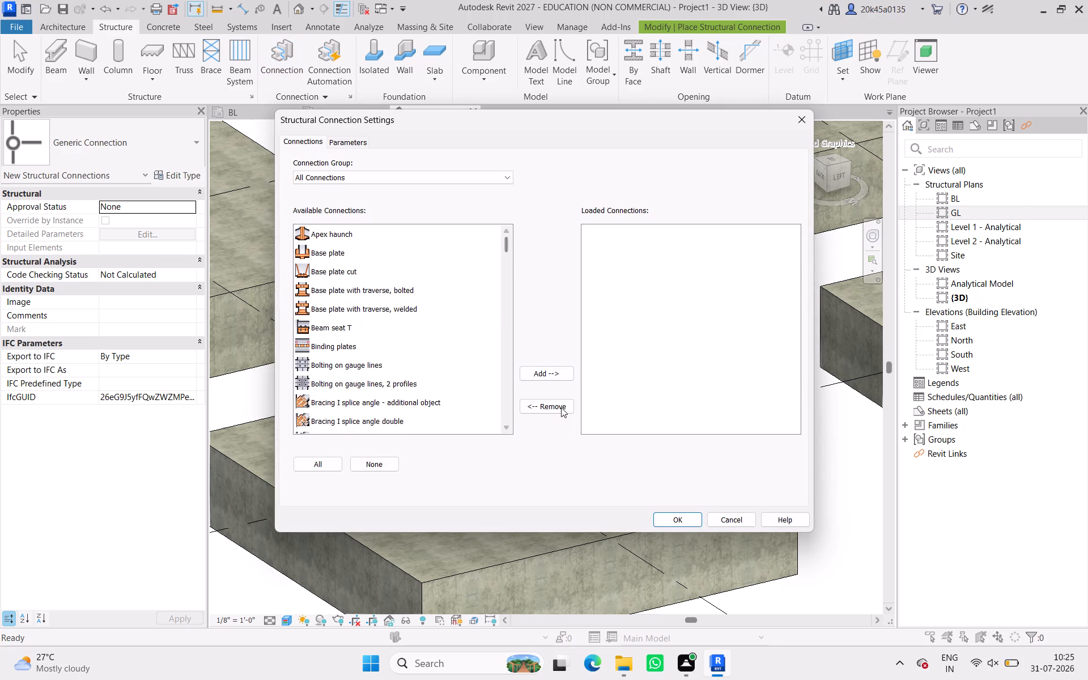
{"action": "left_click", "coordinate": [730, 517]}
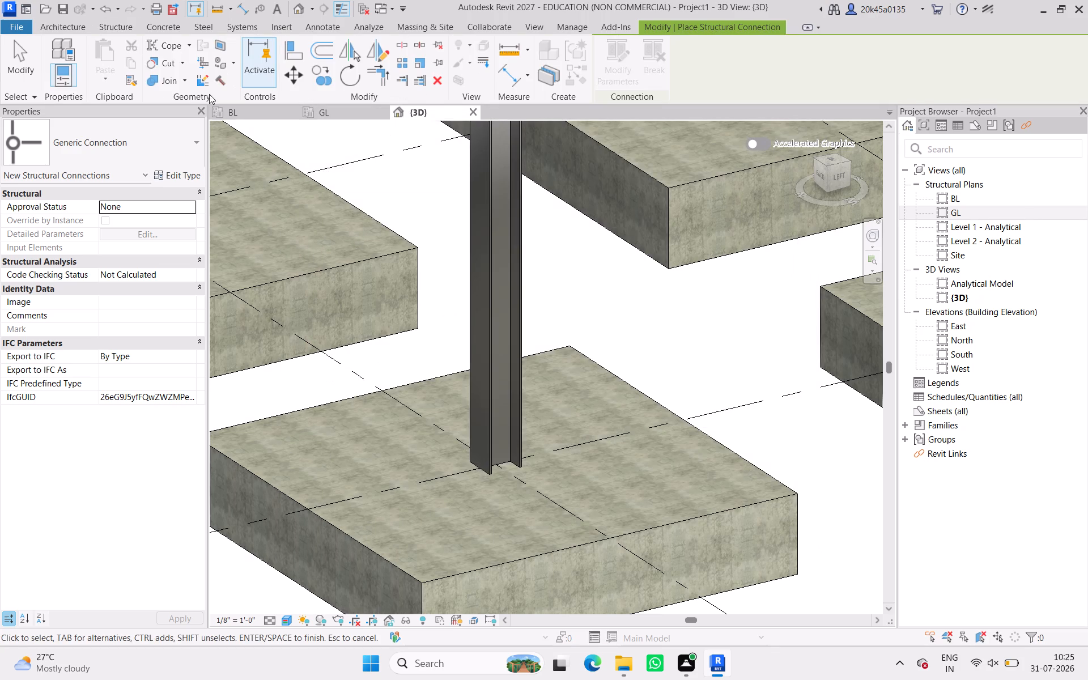
Load all available connections from the All Connections group into the project through the Structural Connection Settings.
{"action": "left_click", "coordinate": [111, 20]}
{"action": "left_click", "coordinate": [326, 96]}
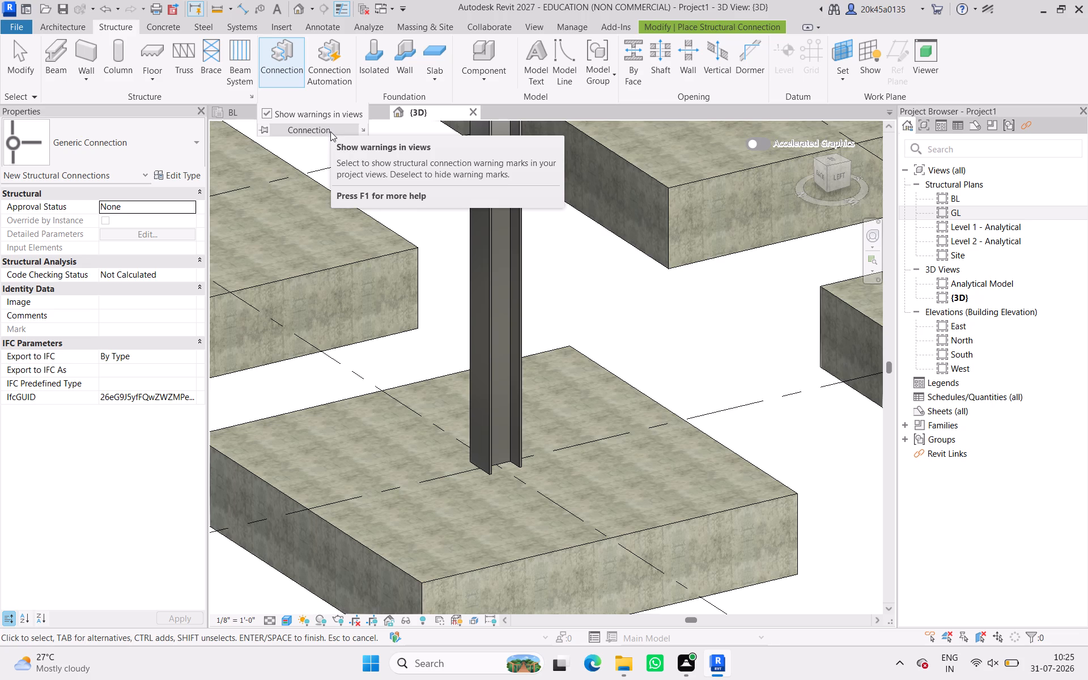
{"action": "left_click", "coordinate": [361, 127]}
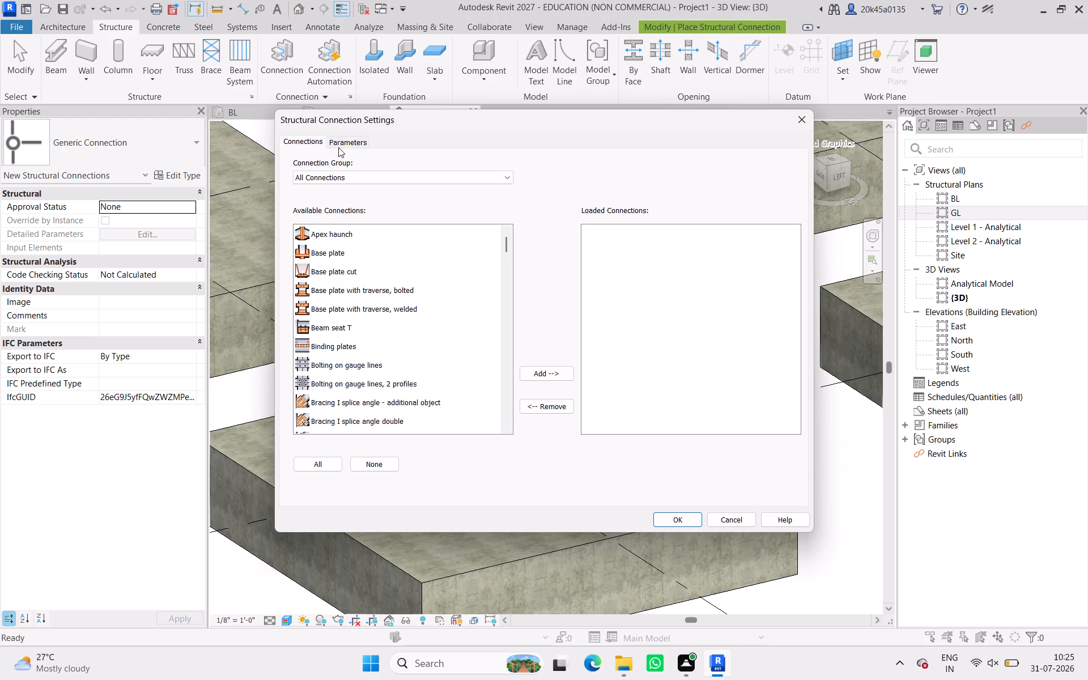
{"action": "left_click", "coordinate": [543, 372]}
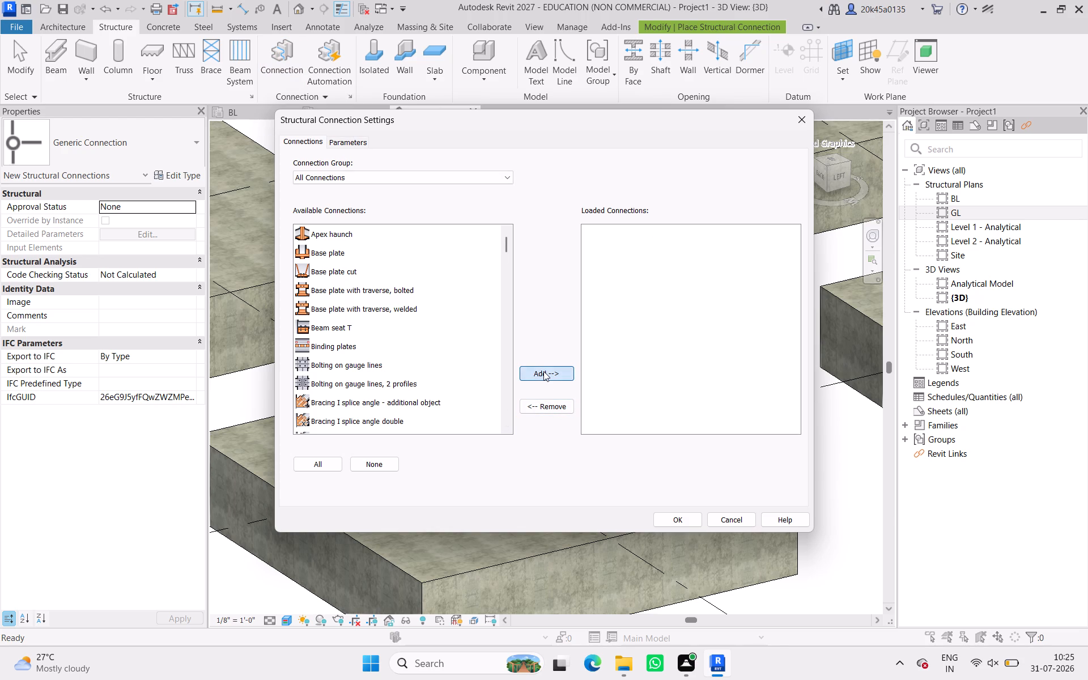
{"action": "left_click", "coordinate": [339, 458]}
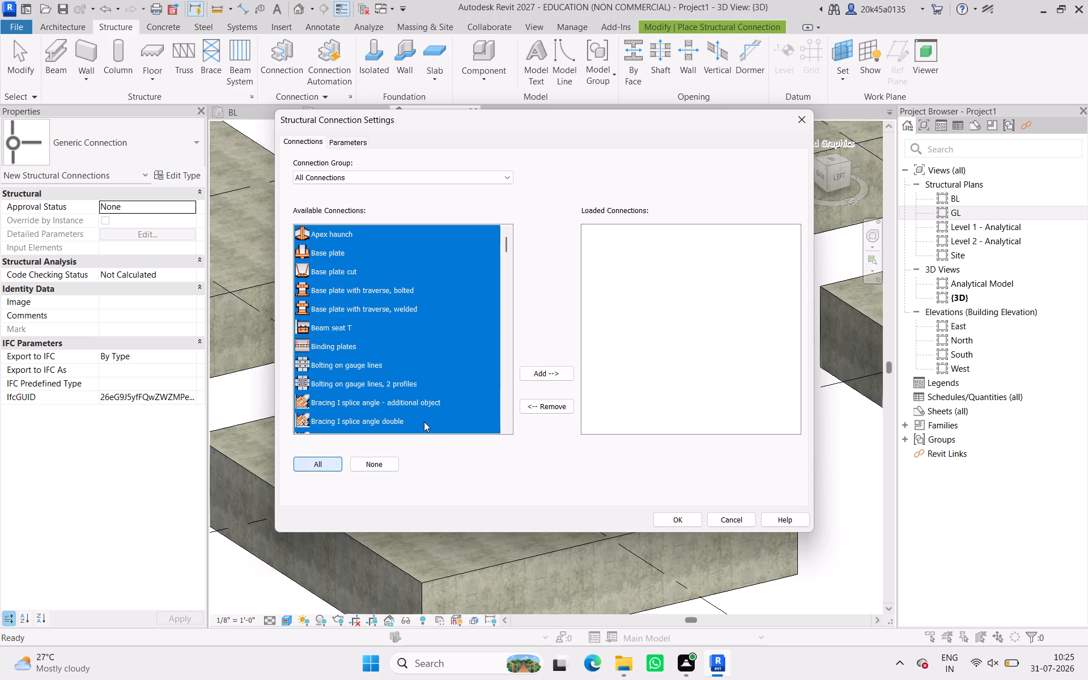
{"action": "left_click", "coordinate": [545, 376]}
{"action": "left_click", "coordinate": [686, 520]}
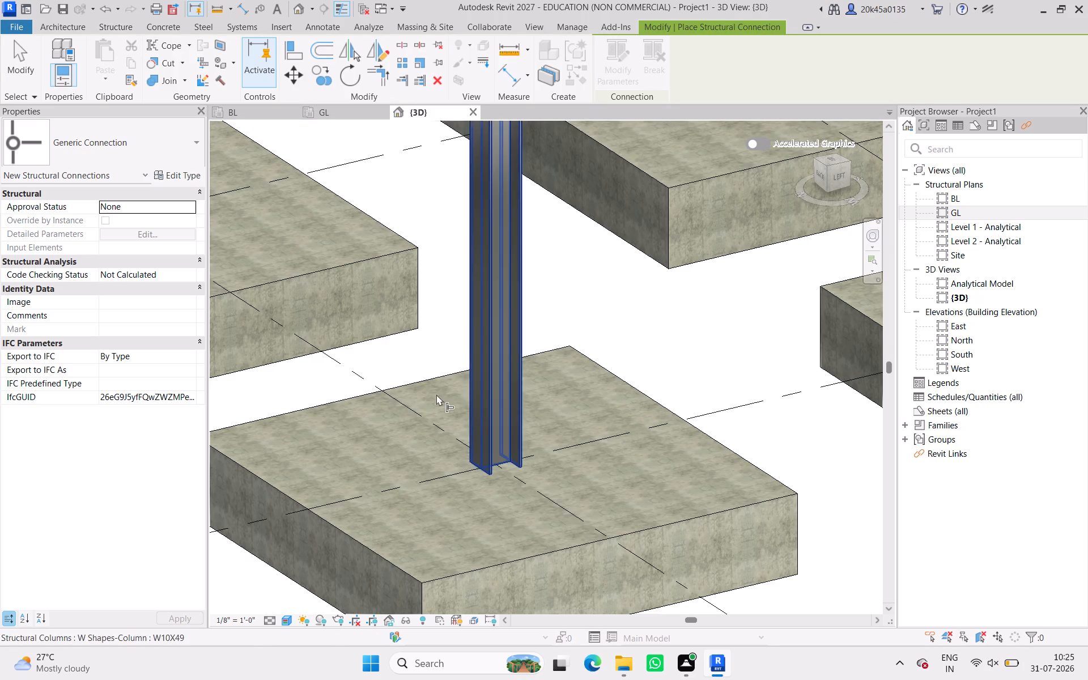
Place a Generic Connection between the close-up 3mx3mx0.6m footing and its W10X49 column.
{"action": "left_click", "coordinate": [163, 28]}
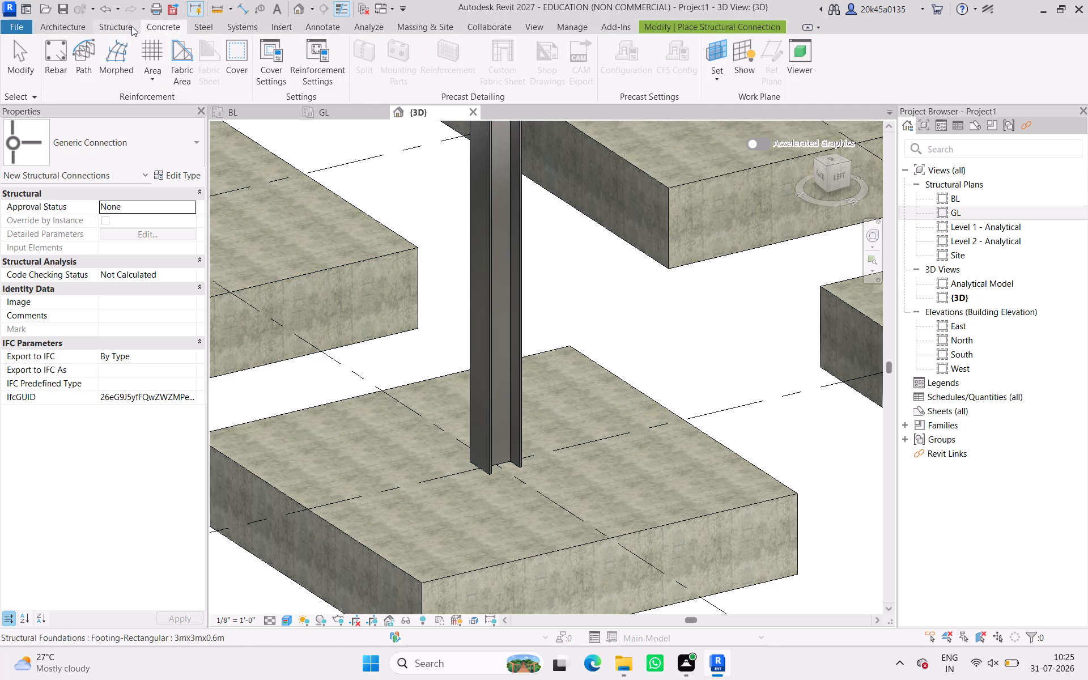
{"action": "left_click", "coordinate": [131, 26]}
{"action": "left_click", "coordinate": [276, 68]}
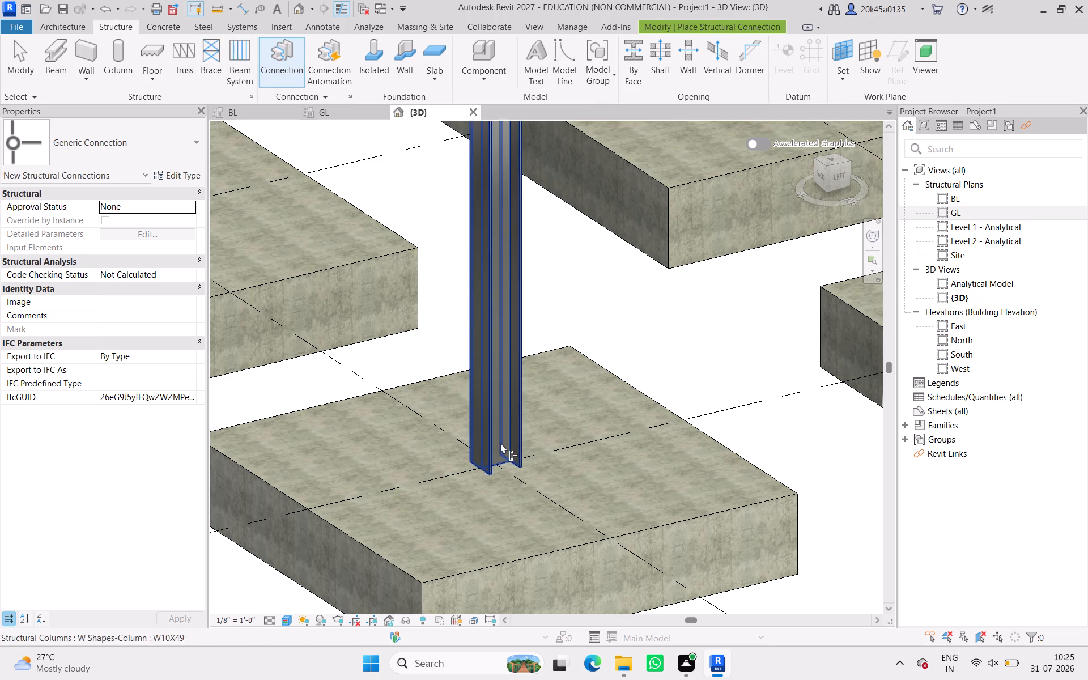
{"action": "left_click", "coordinate": [551, 551]}
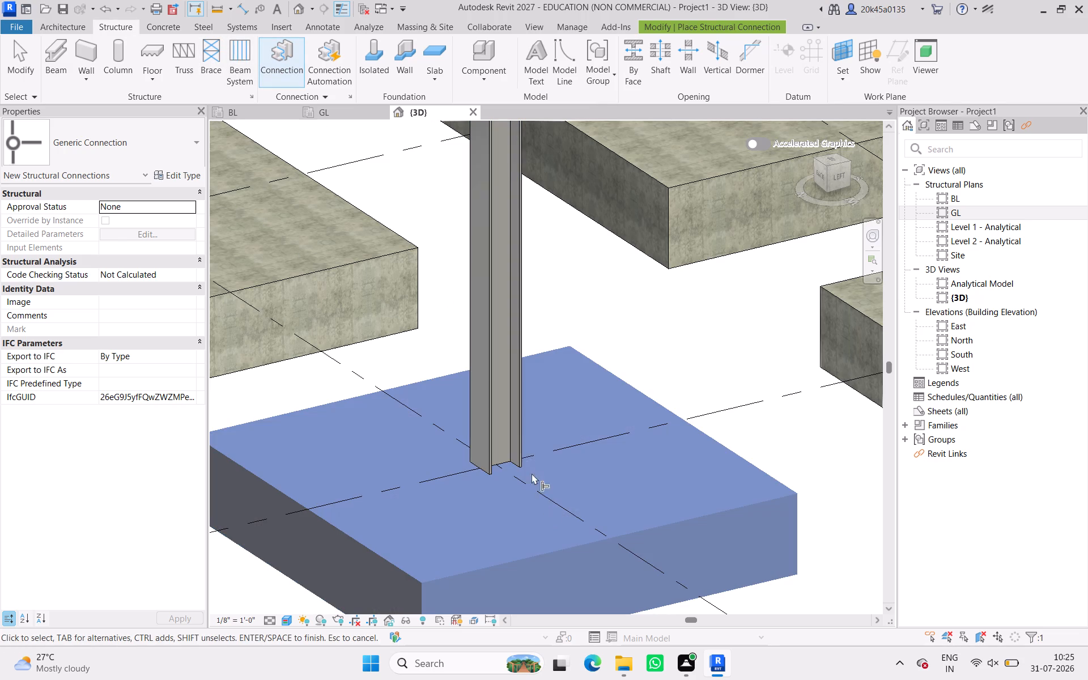
{"action": "left_click", "coordinate": [519, 417], "text": "ctrl"}
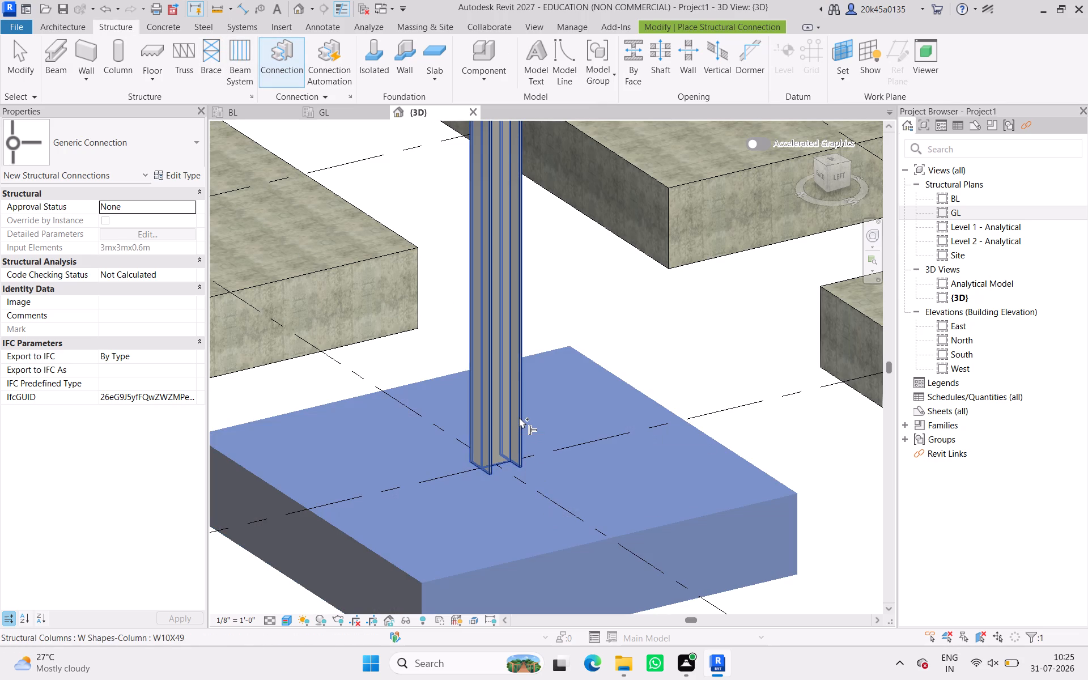
{"action": "key", "text": "space"}
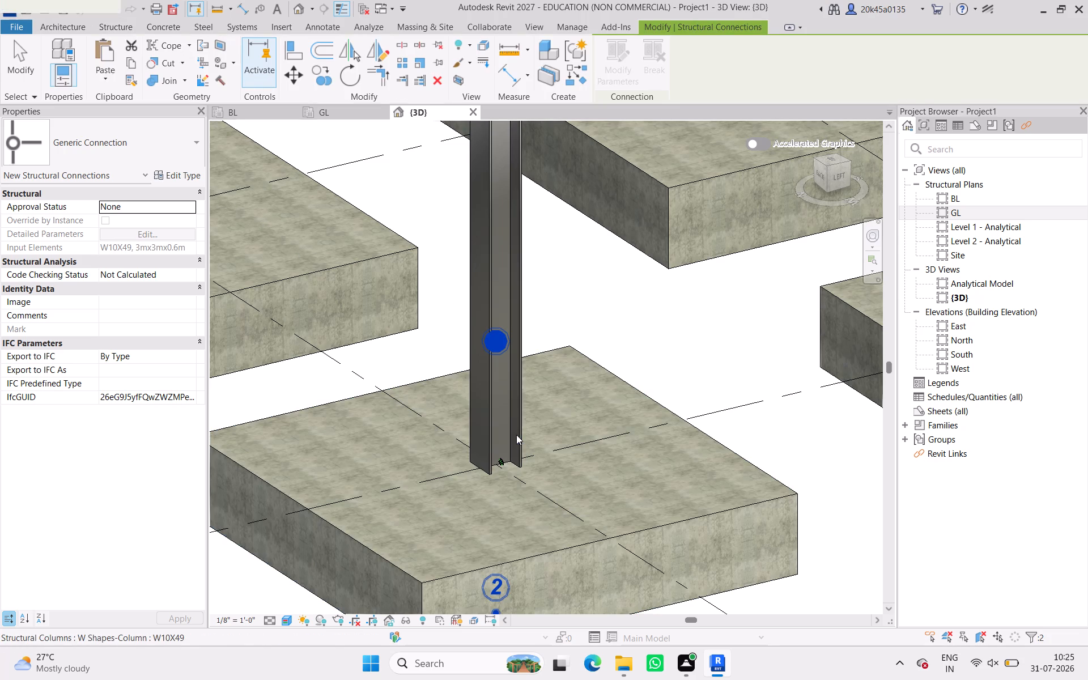
Examine the types available for the placed Generic Connection and the loaded connections in the Structural Connection Settings.
{"action": "left_click", "coordinate": [490, 346]}
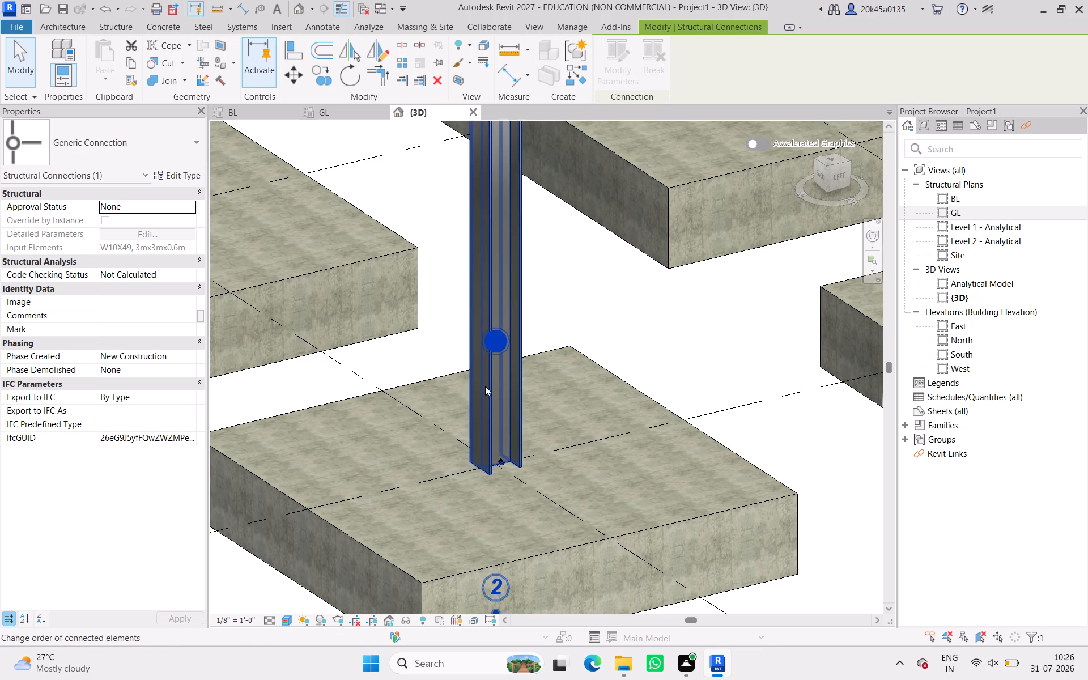
{"action": "left_click", "coordinate": [134, 140]}
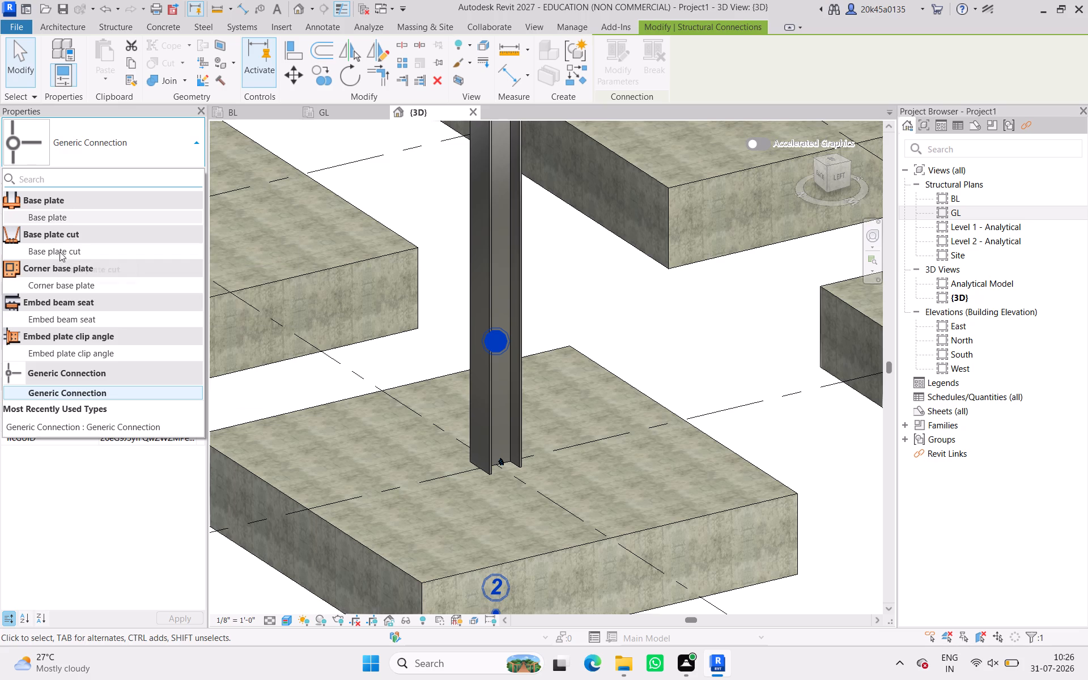
{"action": "scroll", "coordinate": [110, 363], "scroll_direction": "down", "scroll_amount": 2}
{"action": "scroll", "coordinate": [110, 355], "scroll_direction": "up", "scroll_amount": 2}
{"action": "scroll", "coordinate": [115, 296], "scroll_direction": "down", "scroll_amount": 3}
{"action": "scroll", "coordinate": [115, 296], "scroll_direction": "up", "scroll_amount": 5}
{"action": "scroll", "coordinate": [115, 296], "scroll_direction": "down", "scroll_amount": 5}
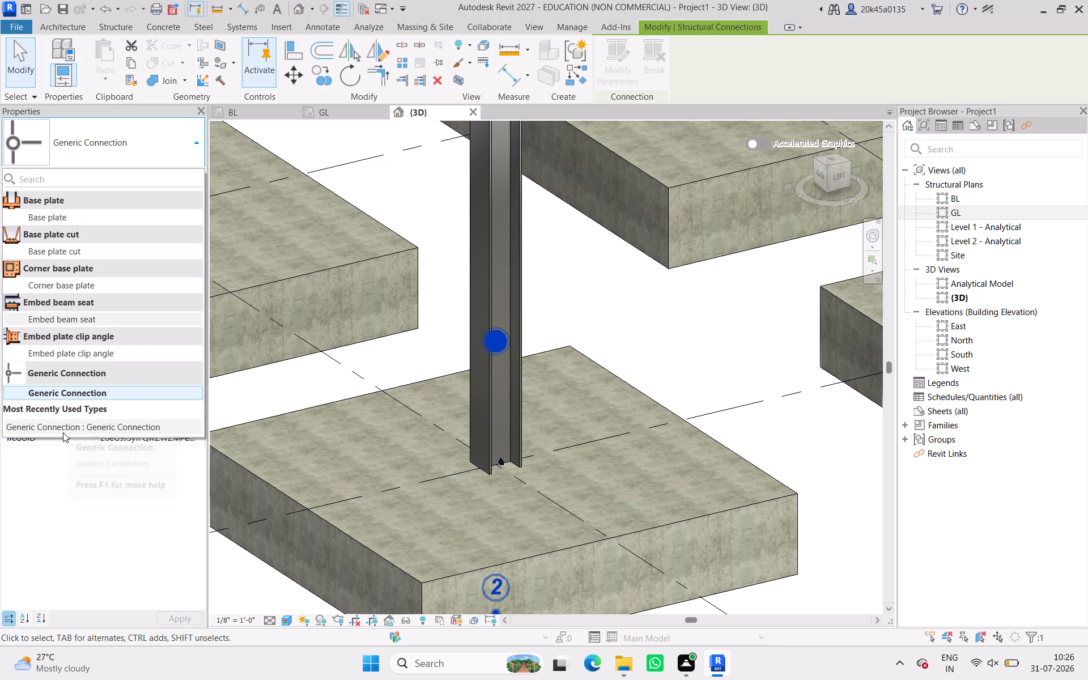
{"action": "scroll", "coordinate": [98, 266], "scroll_direction": "down", "scroll_amount": 5}
{"action": "scroll", "coordinate": [98, 266], "scroll_direction": "up", "scroll_amount": 5}
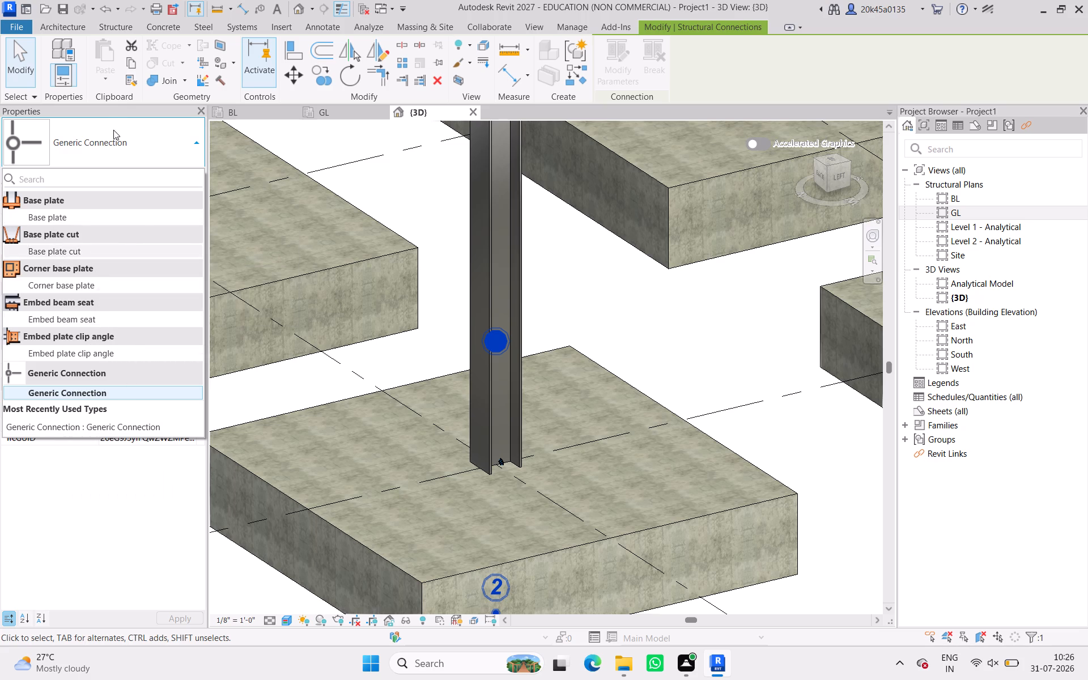
{"action": "left_click", "coordinate": [115, 124]}
{"action": "left_click", "coordinate": [115, 127]}
{"action": "left_click", "coordinate": [115, 127]}
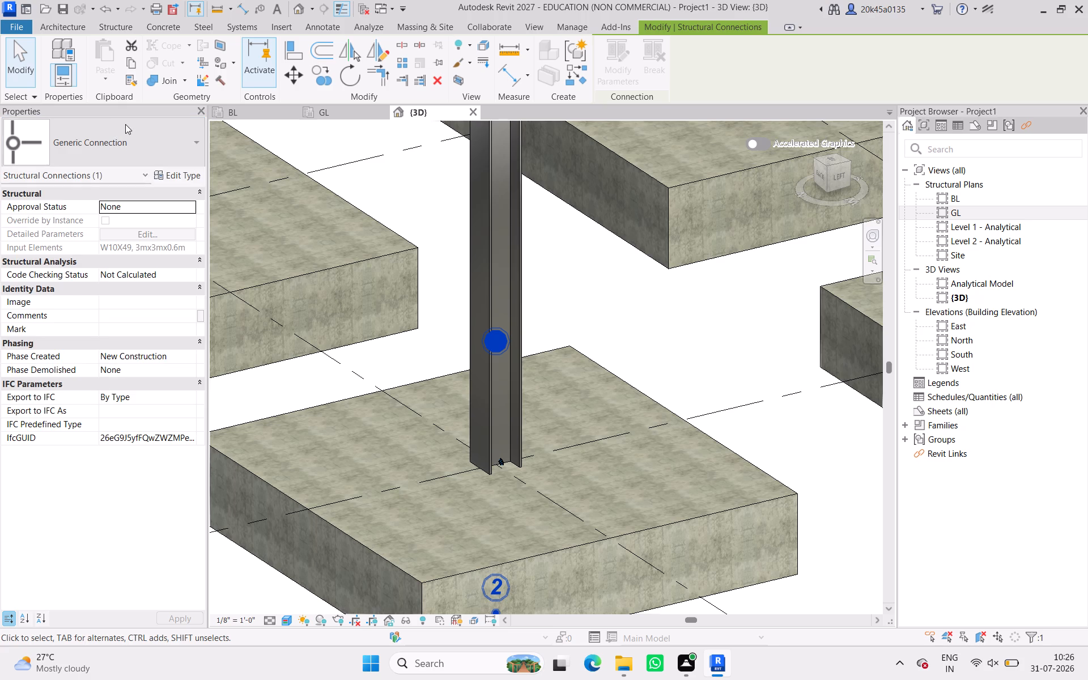
{"action": "left_click", "coordinate": [133, 21]}
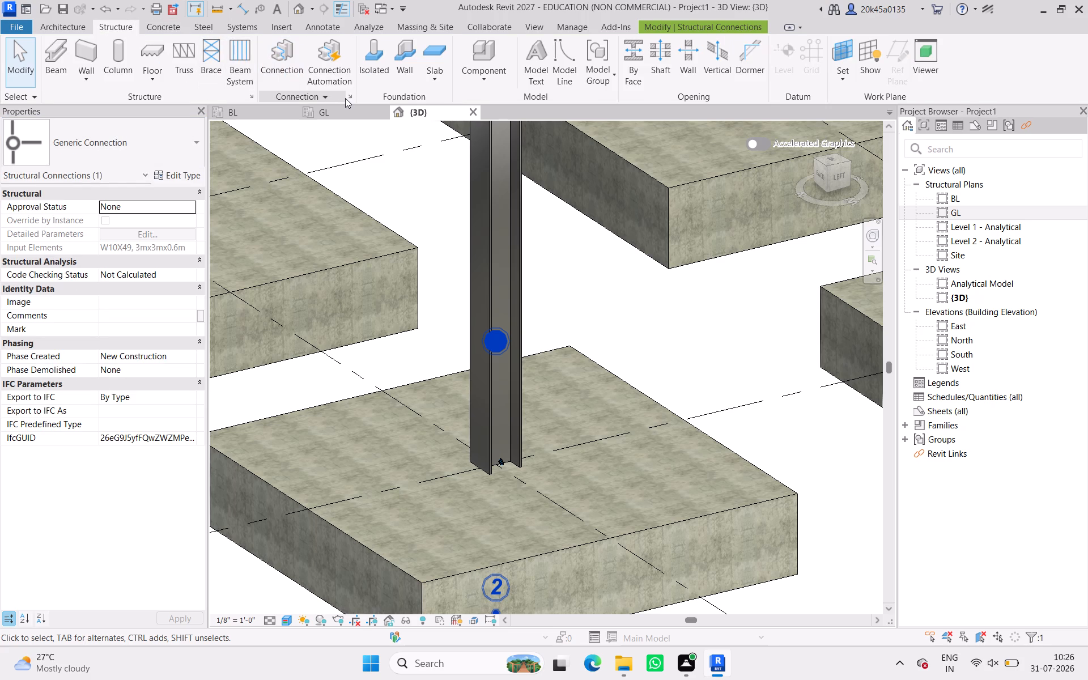
{"action": "left_click", "coordinate": [349, 96]}
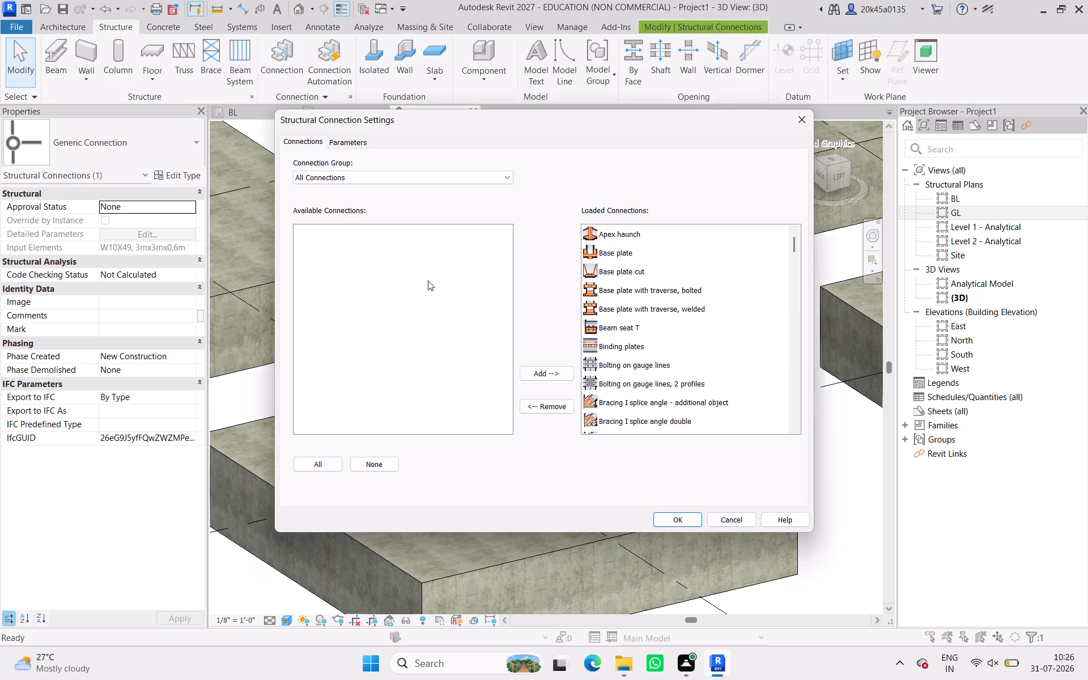
{"action": "left_click", "coordinate": [469, 351]}
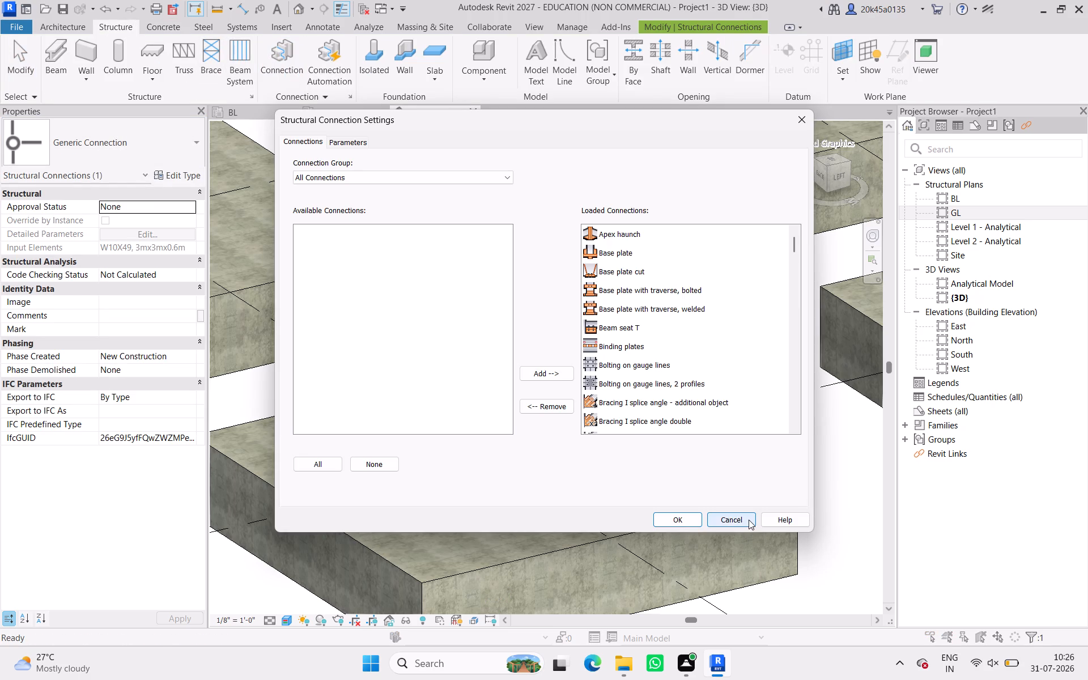
{"action": "left_click", "coordinate": [749, 520]}
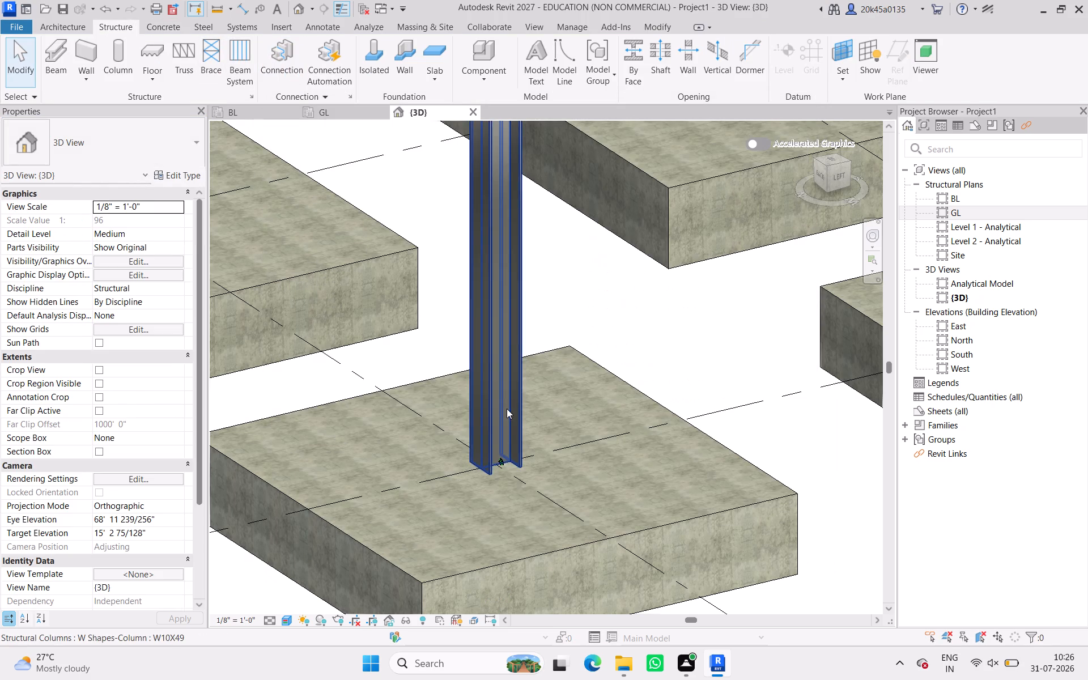
Change the Generic Connection at the W10X49 column base to the Base plate type.
{"action": "left_click", "coordinate": [498, 464]}
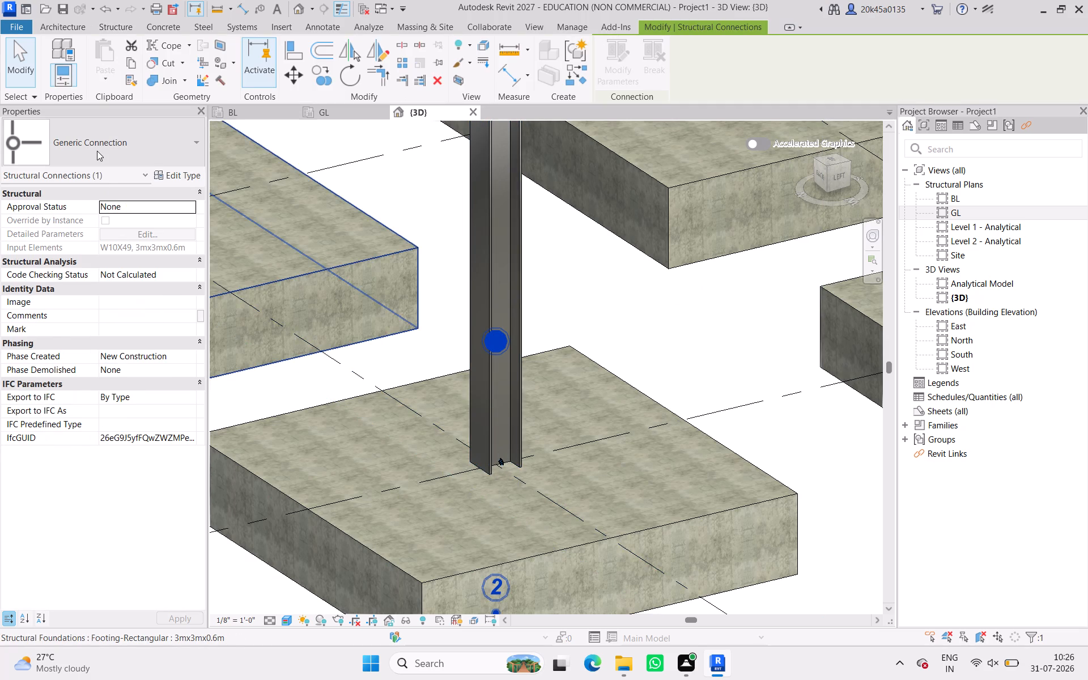
{"action": "left_click", "coordinate": [97, 151]}
{"action": "scroll", "coordinate": [97, 295], "scroll_direction": "down", "scroll_amount": 5}
{"action": "scroll", "coordinate": [97, 296], "scroll_direction": "up", "scroll_amount": 5}
{"action": "scroll", "coordinate": [97, 296], "scroll_direction": "down", "scroll_amount": 5}
{"action": "scroll", "coordinate": [97, 296], "scroll_direction": "up", "scroll_amount": 4}
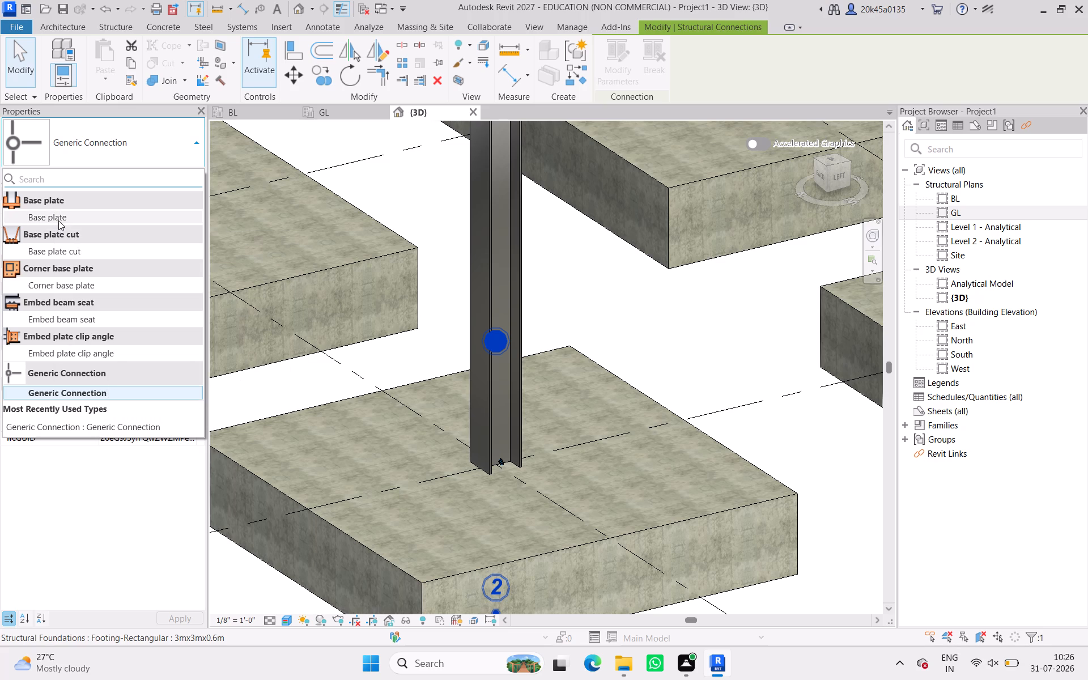
{"action": "left_click", "coordinate": [58, 220]}
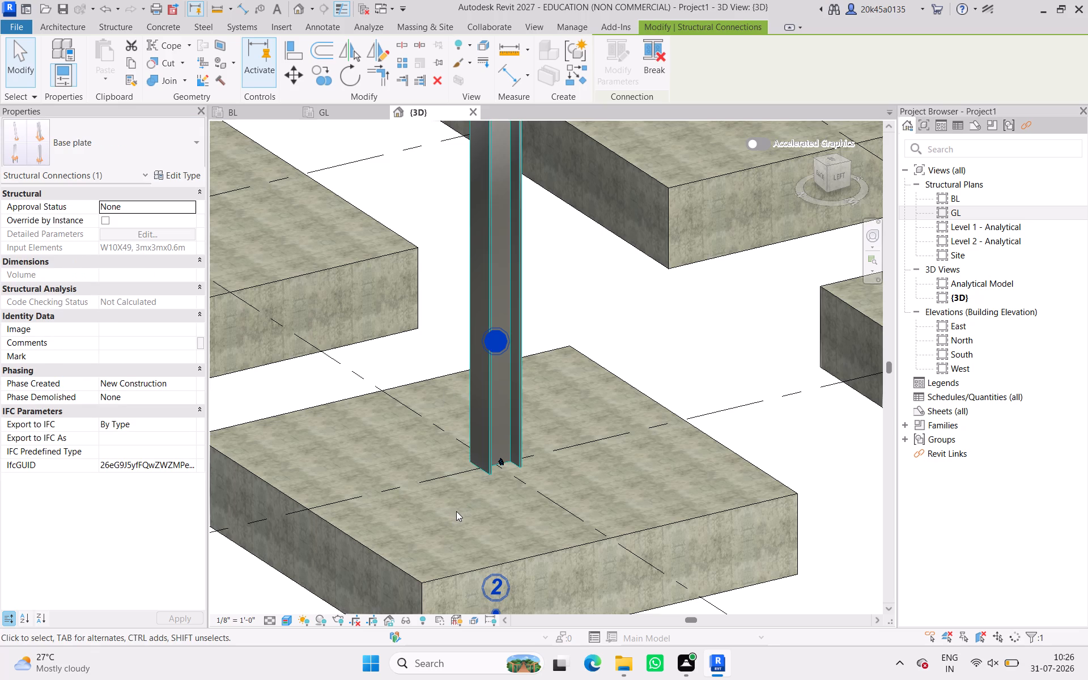
Set the 3D view's detail level to Fine.
{"action": "left_click", "coordinate": [273, 622]}
{"action": "left_click", "coordinate": [278, 603]}
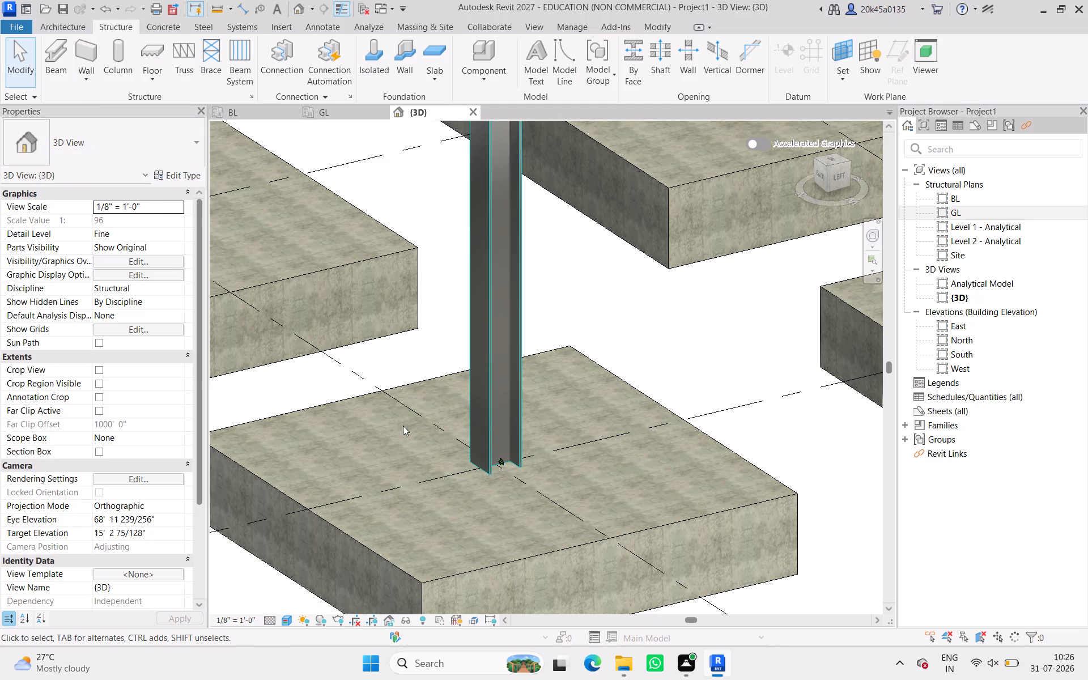
Examine the base plate in the Shaded, Wireframe and Realistic visual styles, ending close up on it in Realistic.
{"action": "left_click", "coordinate": [284, 621]}
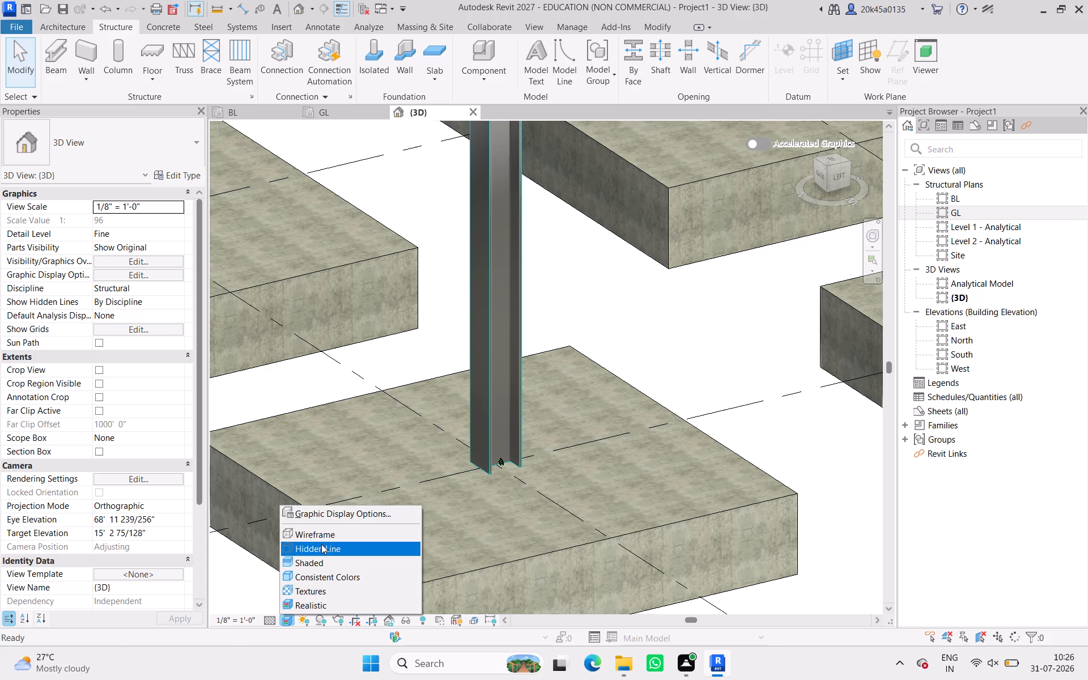
{"action": "left_click", "coordinate": [320, 564]}
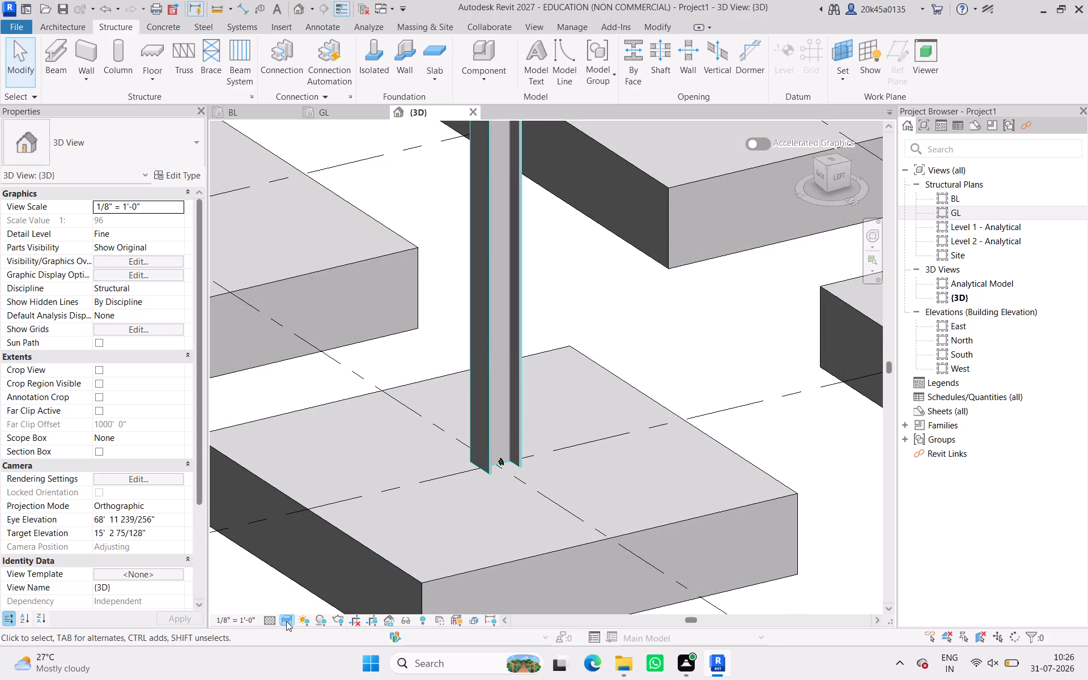
{"action": "left_click", "coordinate": [286, 621]}
{"action": "left_click", "coordinate": [321, 536]}
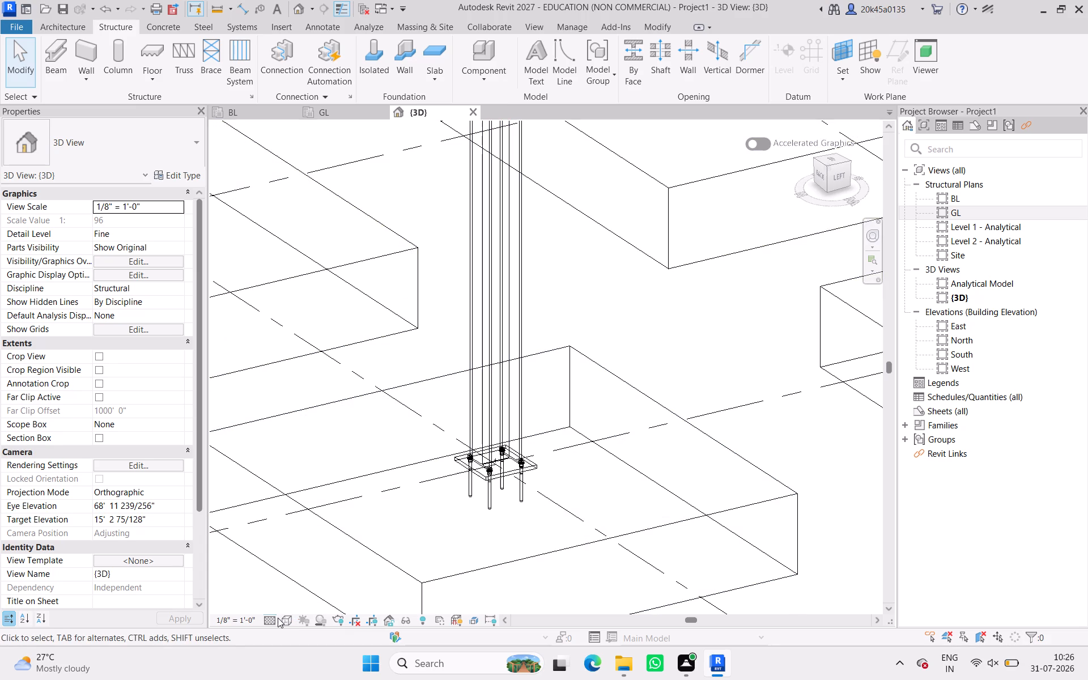
{"action": "left_click", "coordinate": [290, 623]}
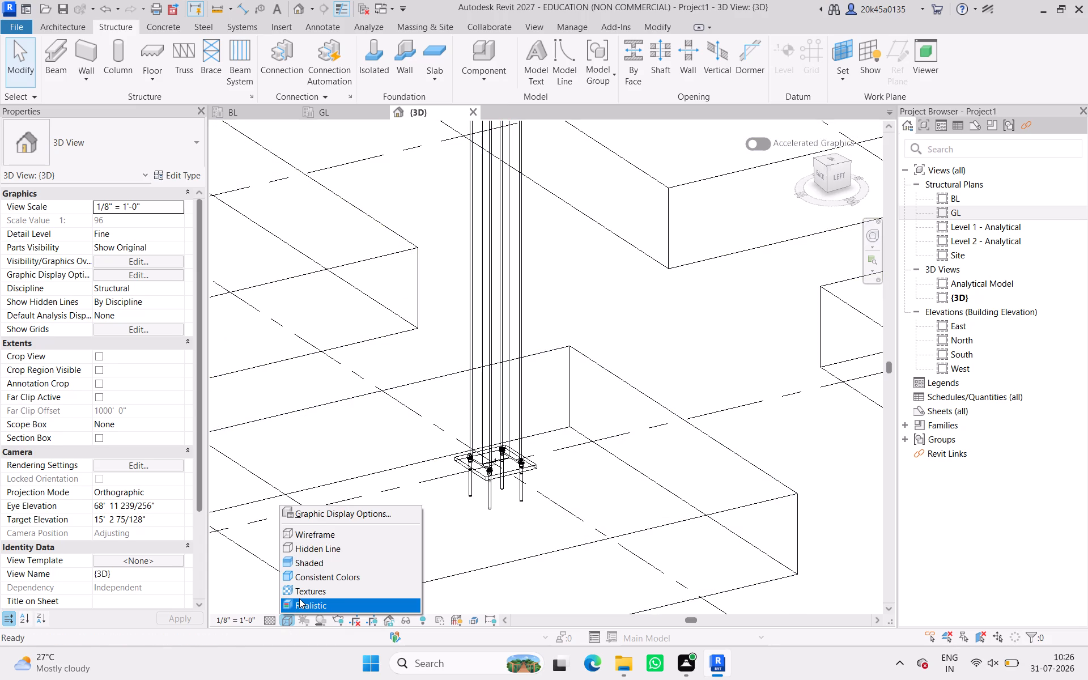
{"action": "left_click", "coordinate": [299, 598]}
{"action": "left_click", "coordinate": [577, 428]}
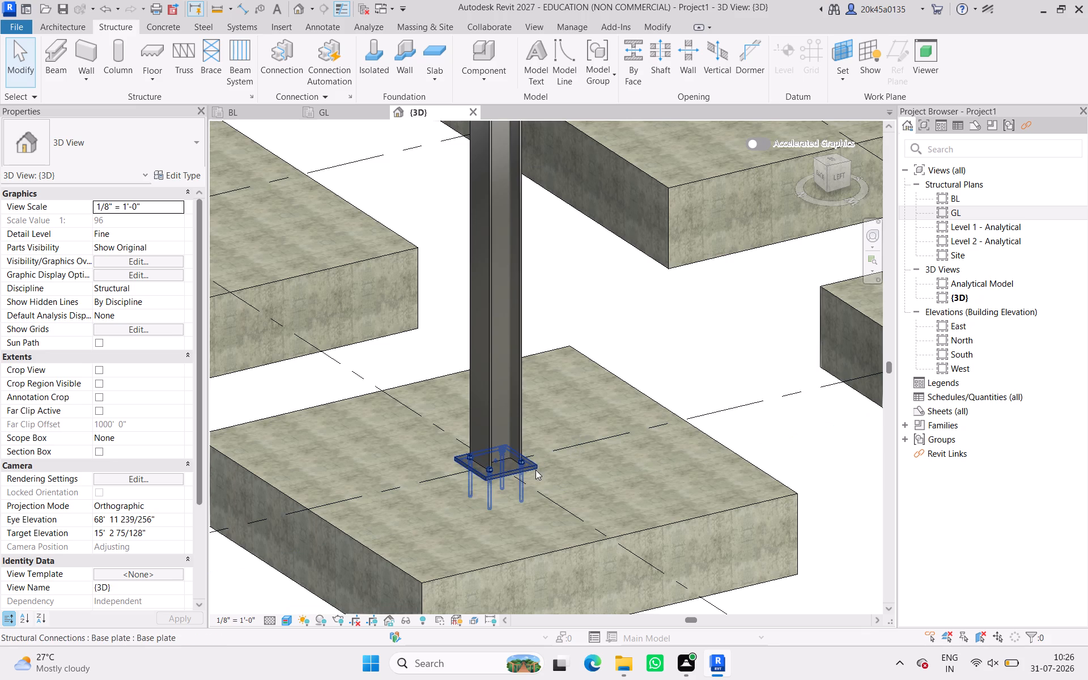
{"action": "scroll", "coordinate": [521, 475], "scroll_direction": "up", "scroll_amount": 11}
{"action": "scroll", "coordinate": [698, 516], "scroll_direction": "down", "scroll_amount": 6}
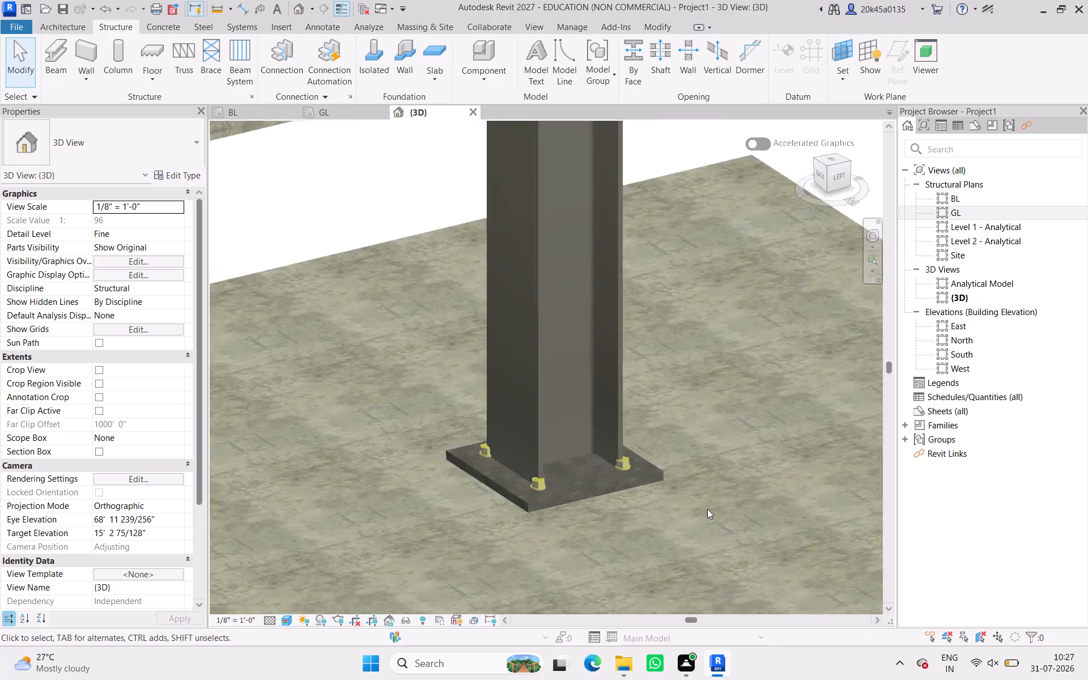
{"action": "scroll", "coordinate": [707, 509], "scroll_direction": "down", "scroll_amount": 4}
{"action": "middle_click_drag", "start_coordinate": [698, 502], "coordinate": [649, 486]}
{"action": "scroll", "coordinate": [609, 498], "scroll_direction": "up", "scroll_amount": 10}
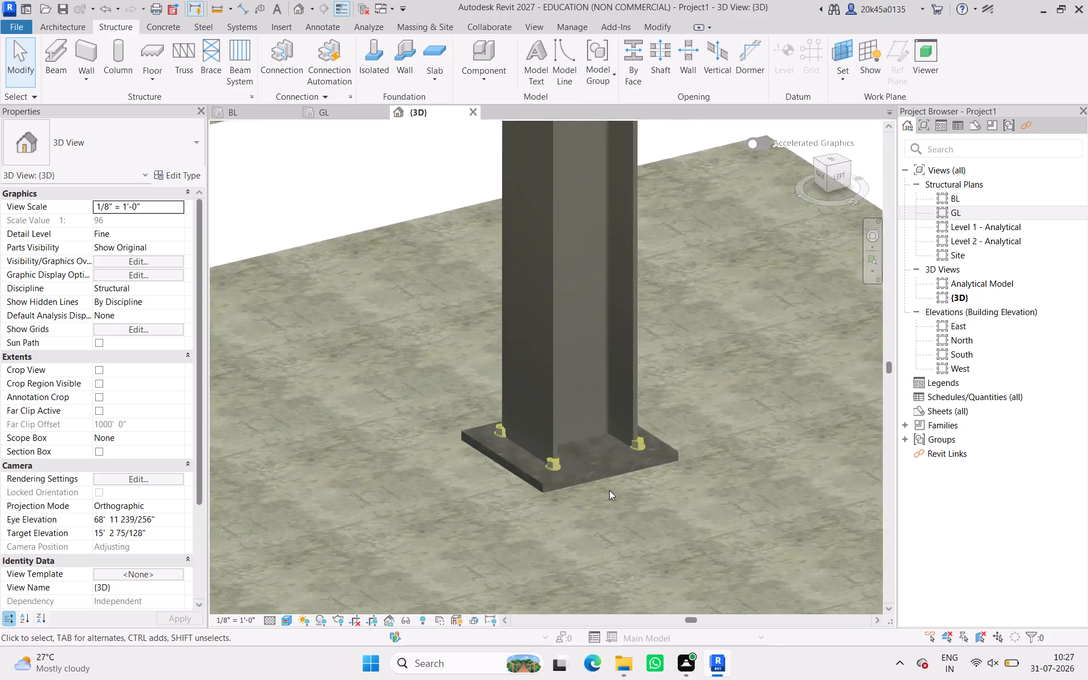
Duplicate the base plate connection's type as Base plate 2.
{"action": "left_click", "coordinate": [581, 464]}
{"action": "left_click", "coordinate": [177, 172]}
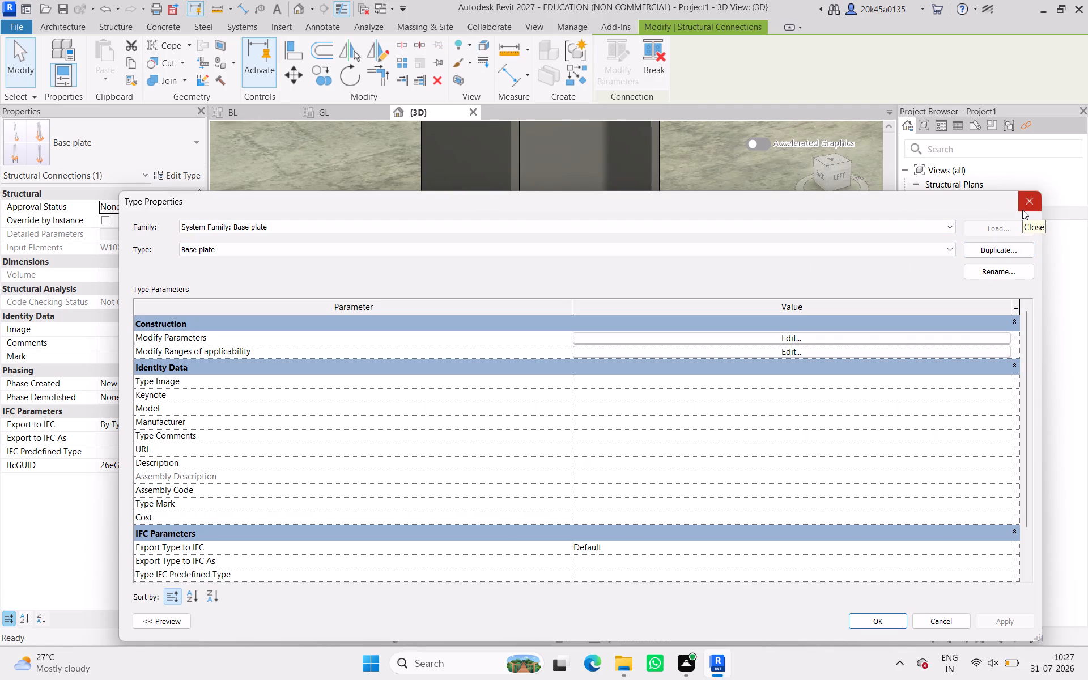
{"action": "left_click", "coordinate": [992, 250]}
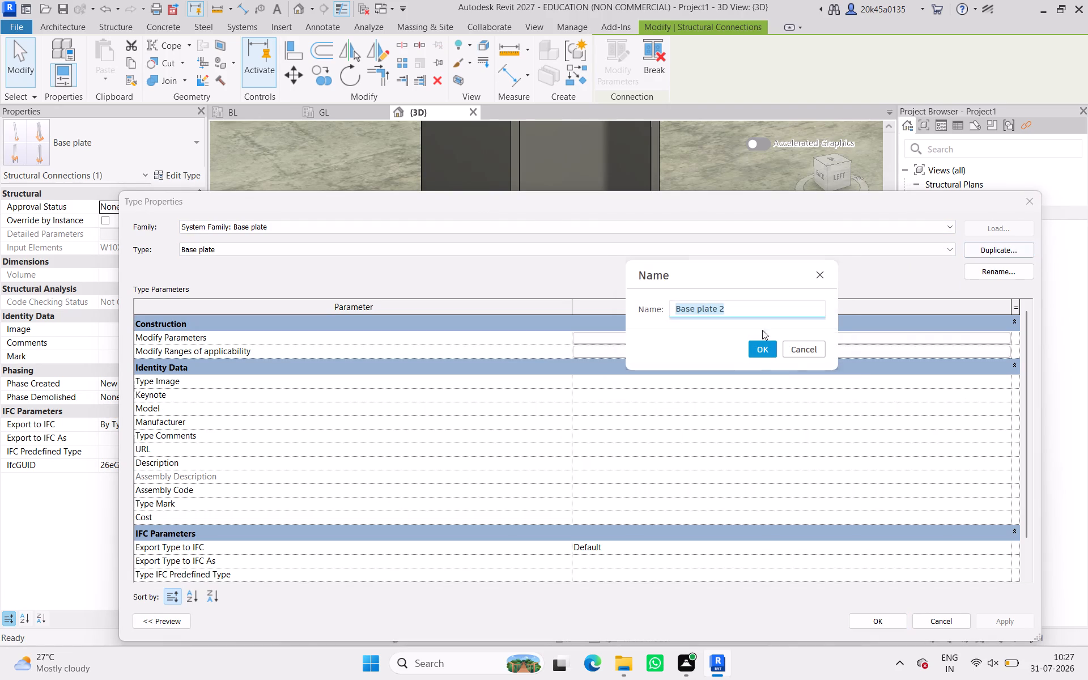
{"action": "left_click", "coordinate": [759, 350]}
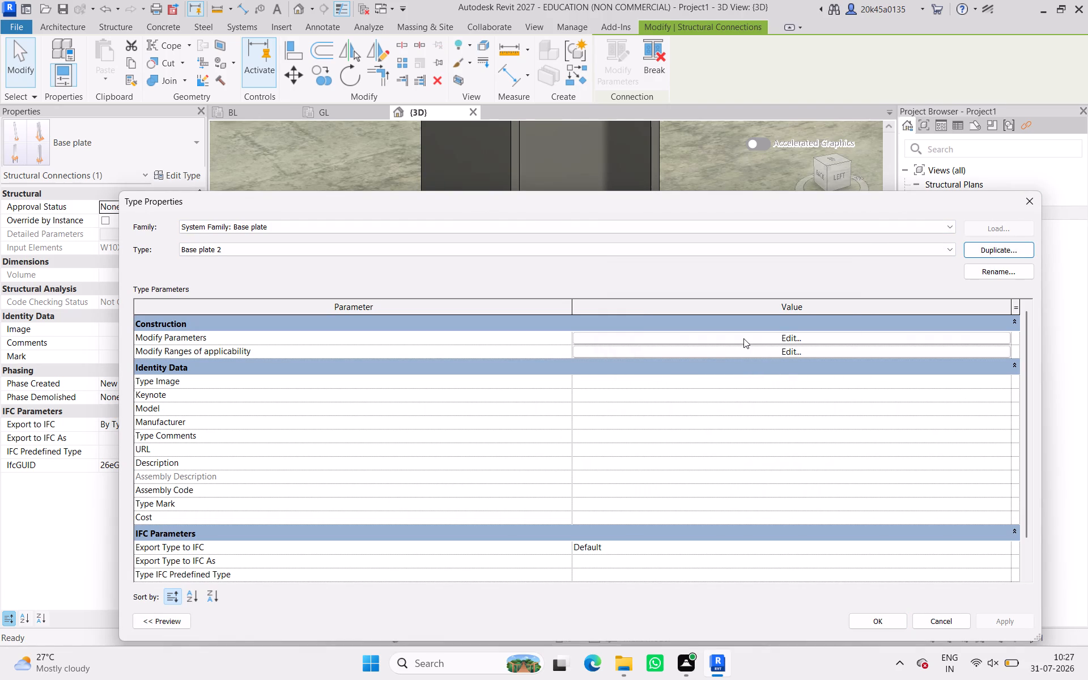
Set the plate thickness to 2" in the base plate layout parameters of the Base plate 2 type.
{"action": "left_click", "coordinate": [746, 339]}
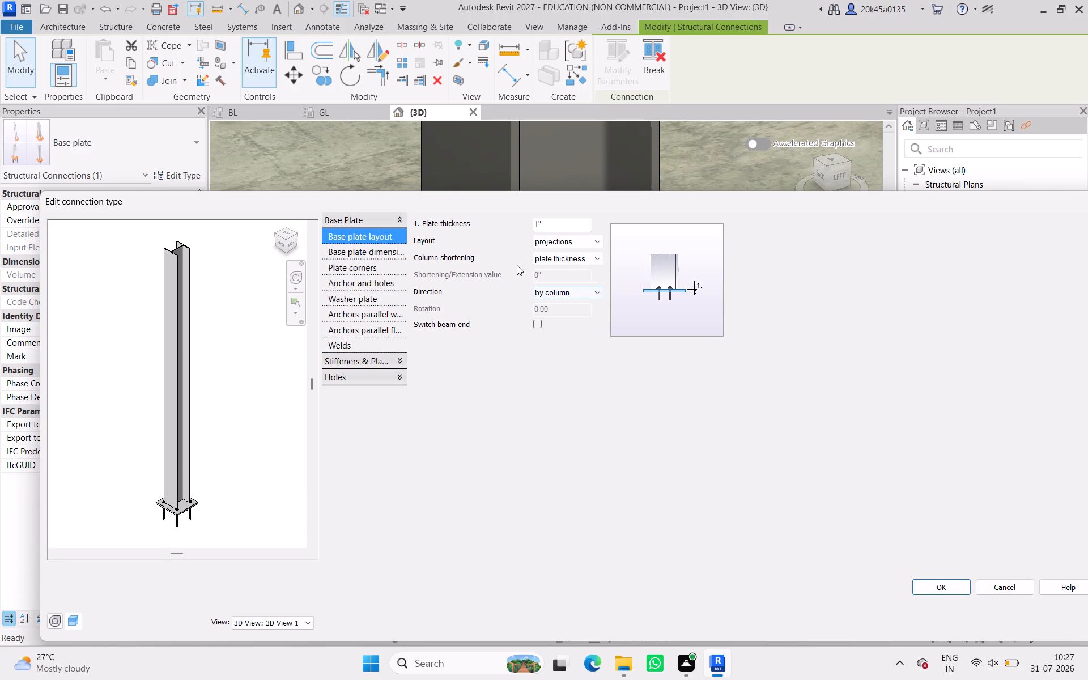
{"action": "left_click", "coordinate": [354, 217]}
{"action": "left_click", "coordinate": [440, 223]}
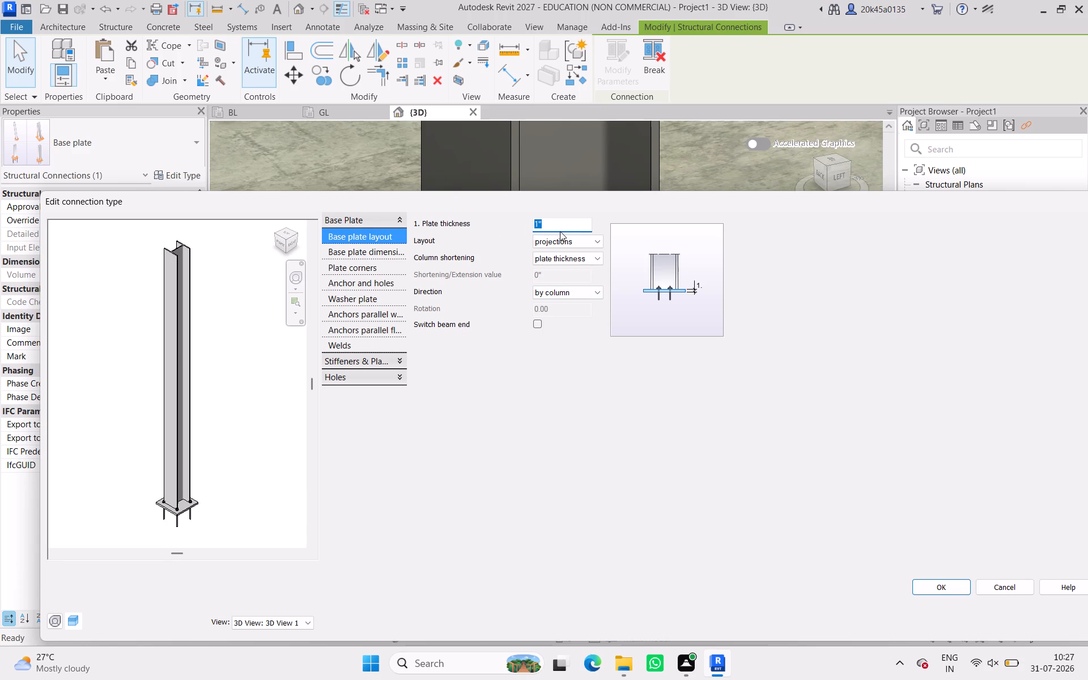
{"action": "type", "text": "2\""}
{"action": "key", "text": "Return"}
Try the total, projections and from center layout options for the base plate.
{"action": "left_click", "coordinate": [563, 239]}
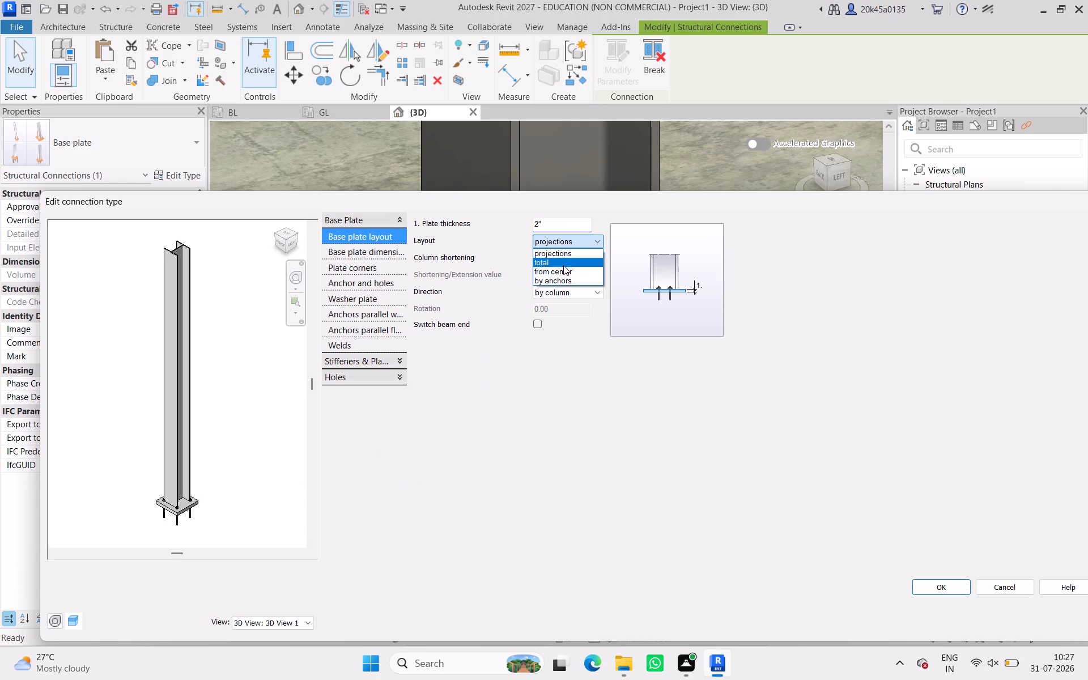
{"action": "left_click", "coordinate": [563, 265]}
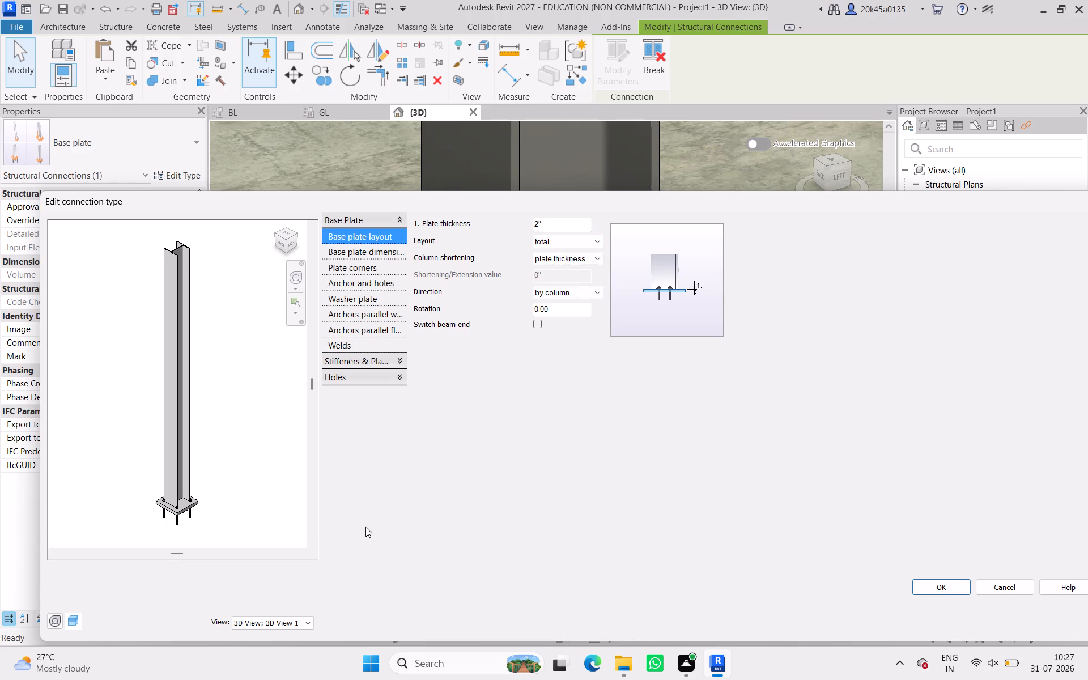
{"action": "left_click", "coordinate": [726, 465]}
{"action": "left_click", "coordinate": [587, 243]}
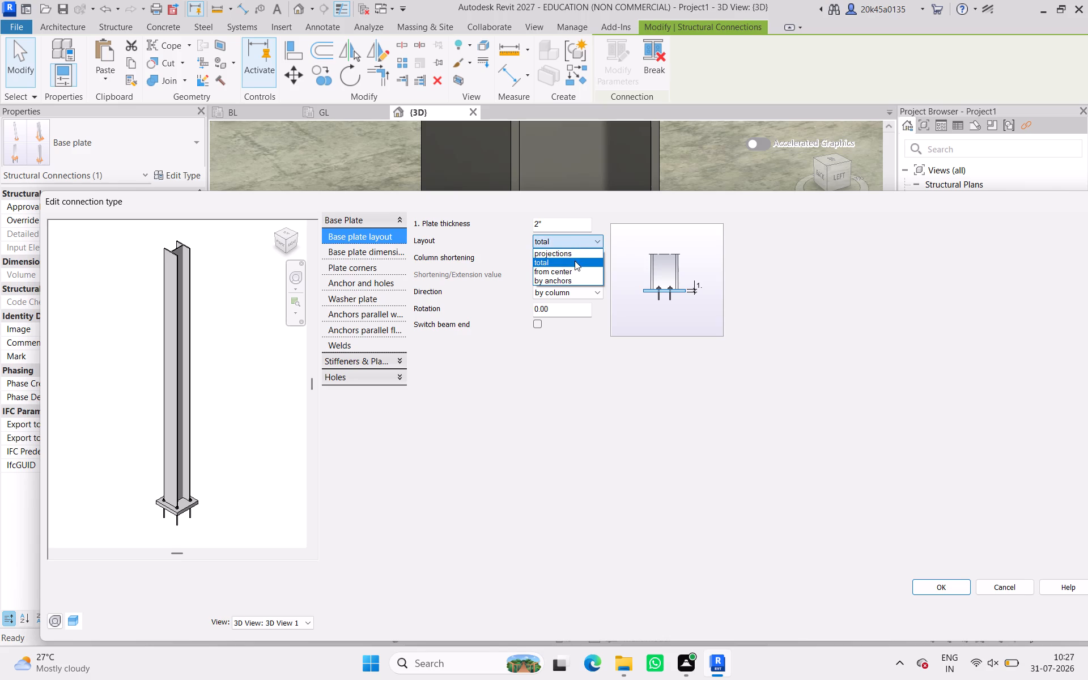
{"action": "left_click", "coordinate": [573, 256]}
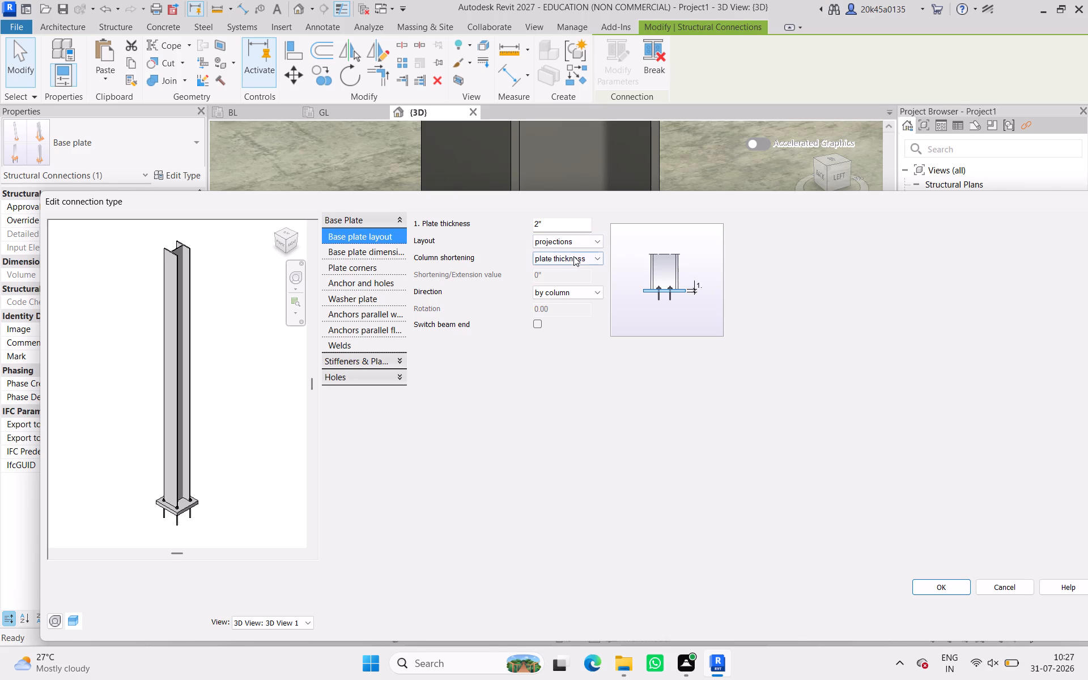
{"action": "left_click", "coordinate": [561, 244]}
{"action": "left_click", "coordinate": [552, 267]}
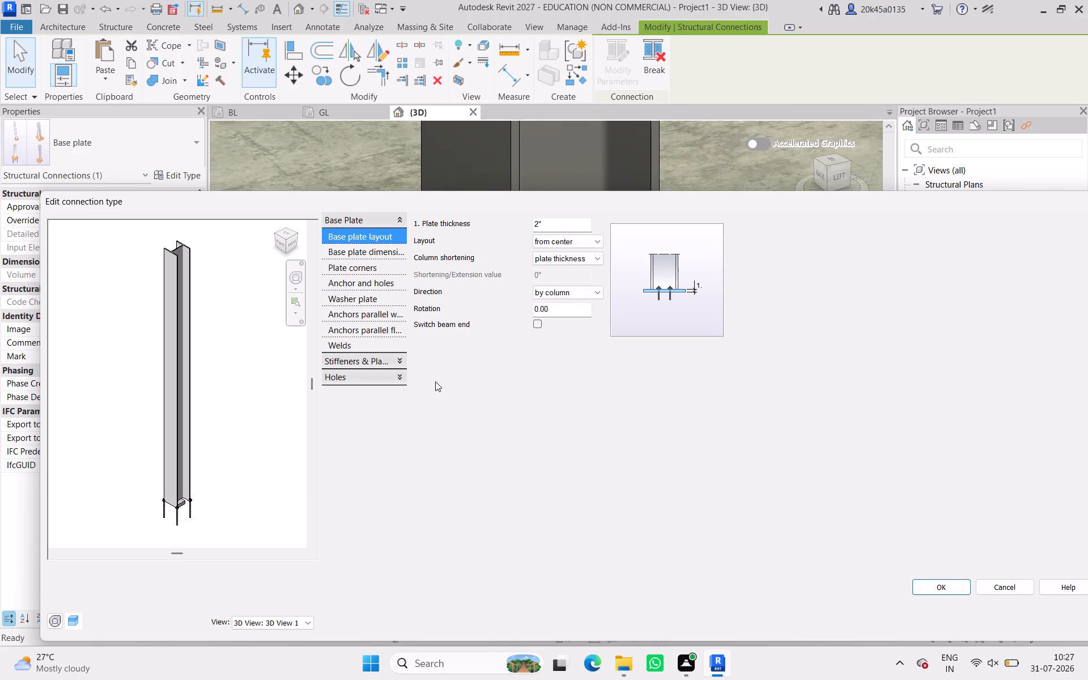
Set the base plate's layout option to by anchors.
{"action": "left_click", "coordinate": [558, 248]}
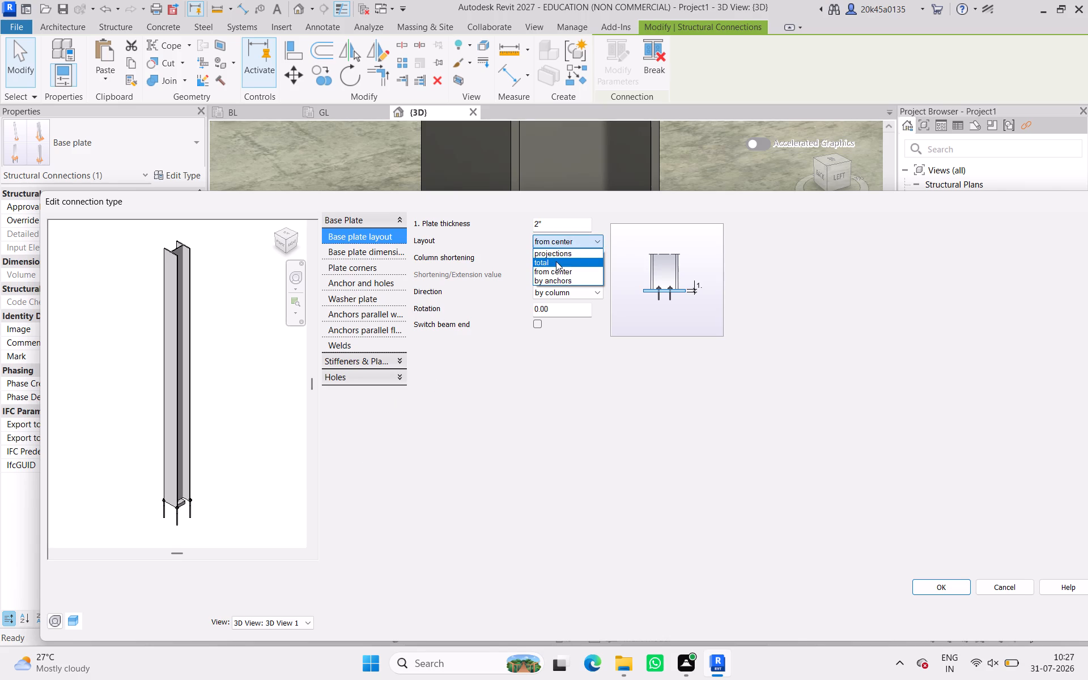
{"action": "left_click", "coordinate": [558, 279]}
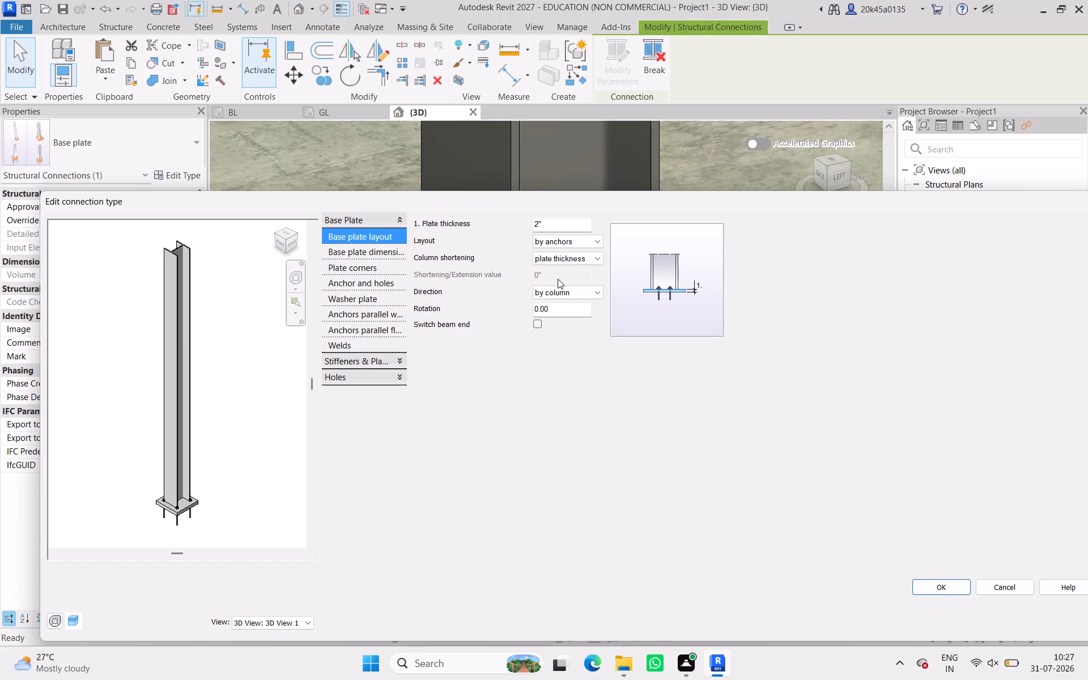
Set the base plate's layout to projections, keeping column shortening at plate thickness and direction by column.
{"action": "left_click", "coordinate": [567, 240]}
{"action": "left_click", "coordinate": [560, 252]}
{"action": "left_click", "coordinate": [566, 260]}
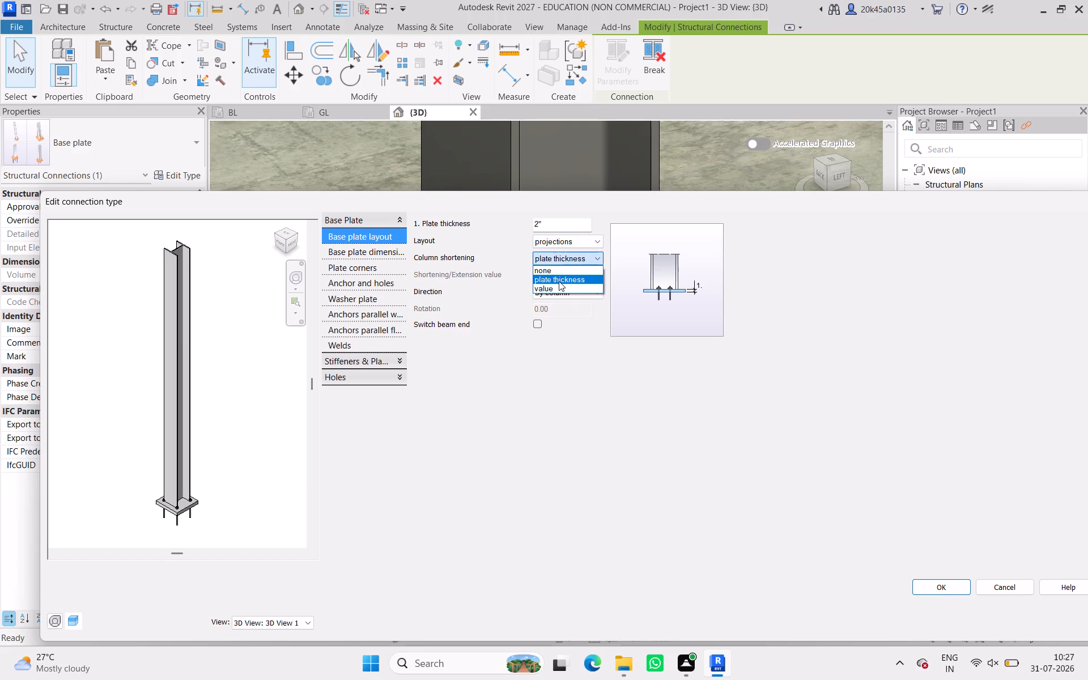
{"action": "left_click", "coordinate": [559, 281]}
{"action": "left_click", "coordinate": [562, 295]}
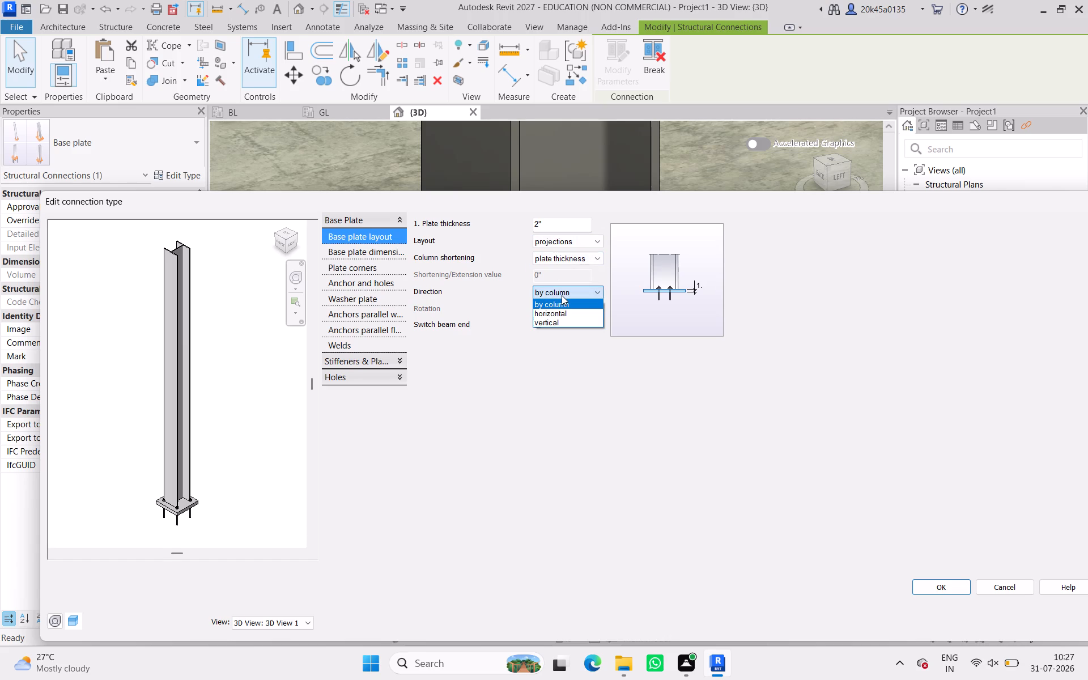
{"action": "left_click", "coordinate": [562, 295]}
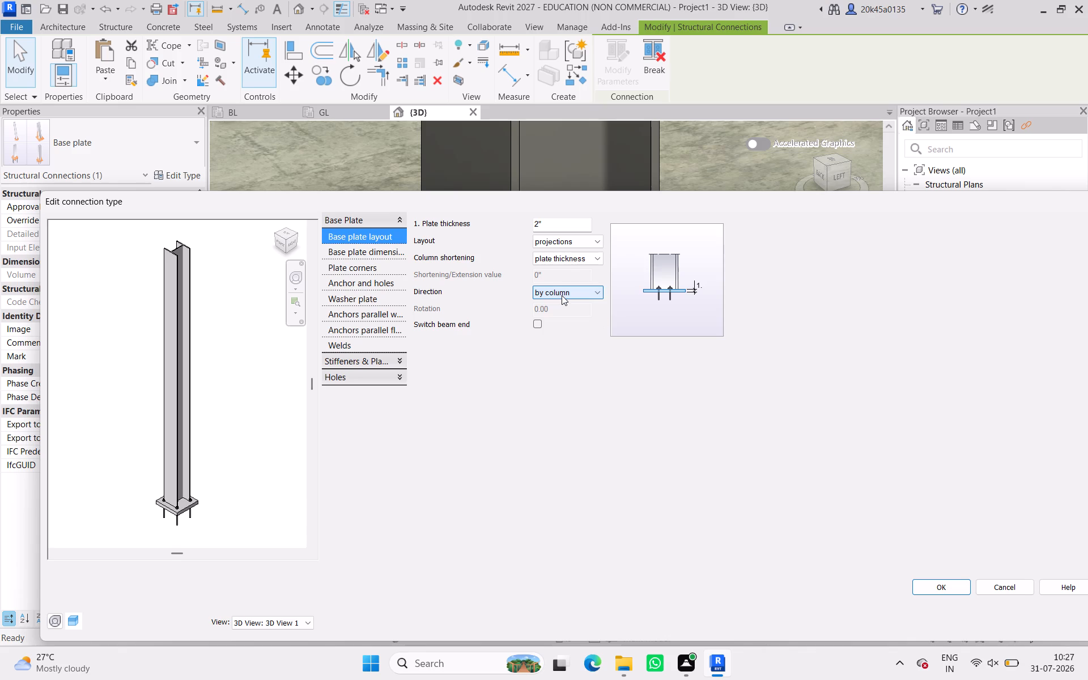
In the base plate dimensions, try a Projection 1 of 6" with all projections equal, and set it to 1'.
{"action": "left_click", "coordinate": [354, 251]}
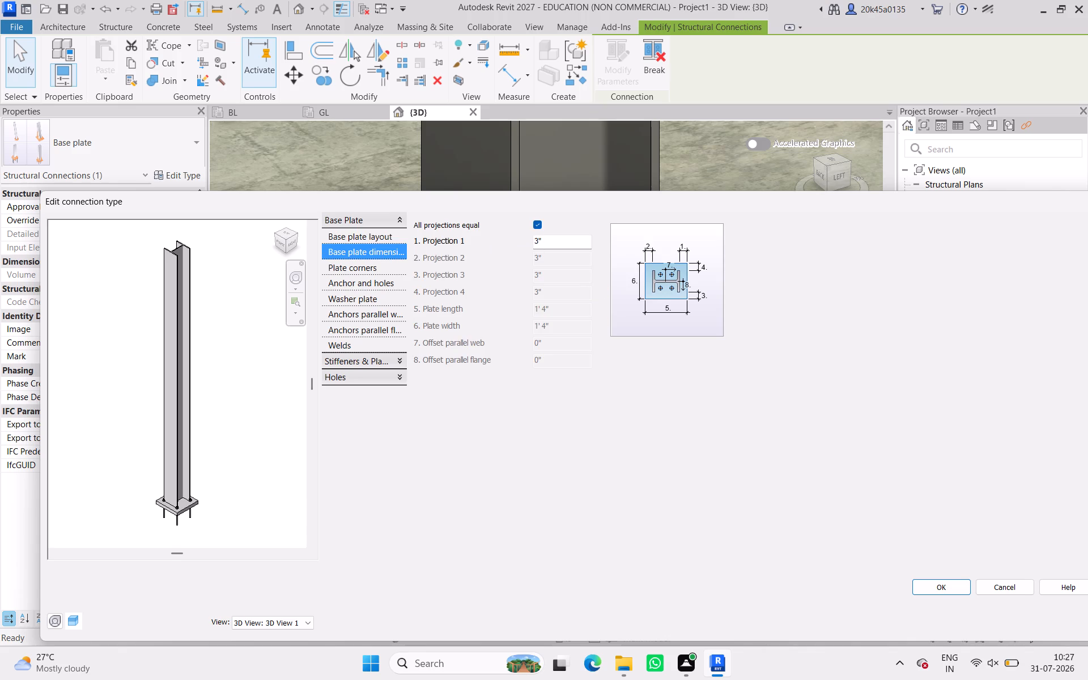
{"action": "left_click_drag", "start_coordinate": [549, 241], "coordinate": [512, 239]}
{"action": "key", "text": "6"}
{"action": "key", "text": "shift+quotedbl"}
{"action": "key", "text": "Return"}
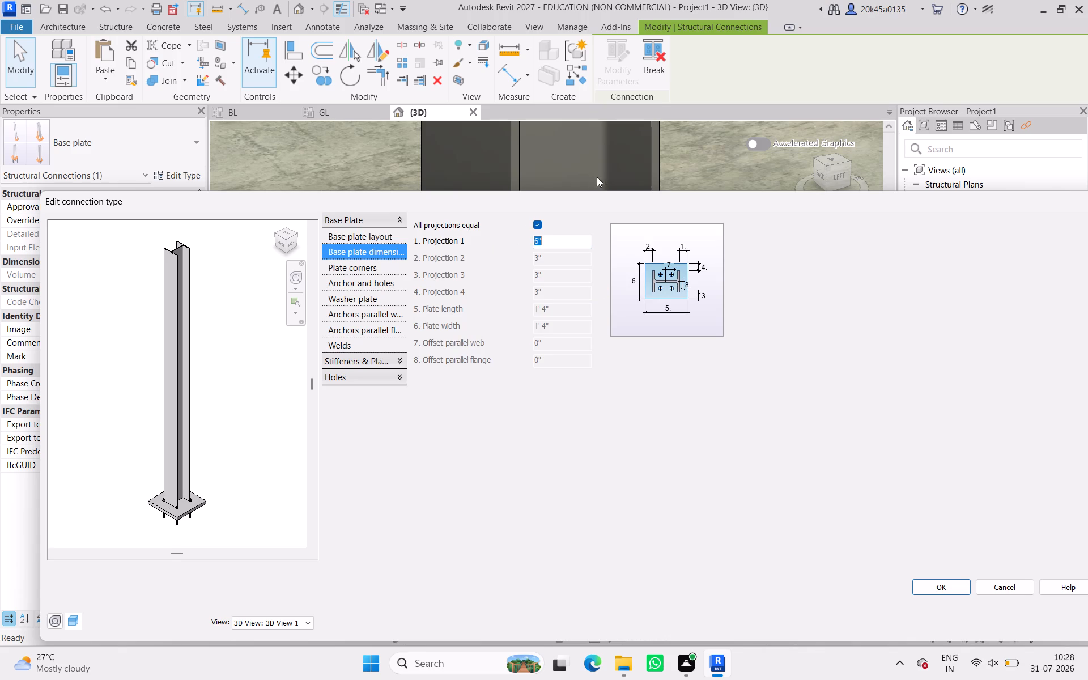
{"action": "type", "text": "1'"}
{"action": "key", "text": "Return"}
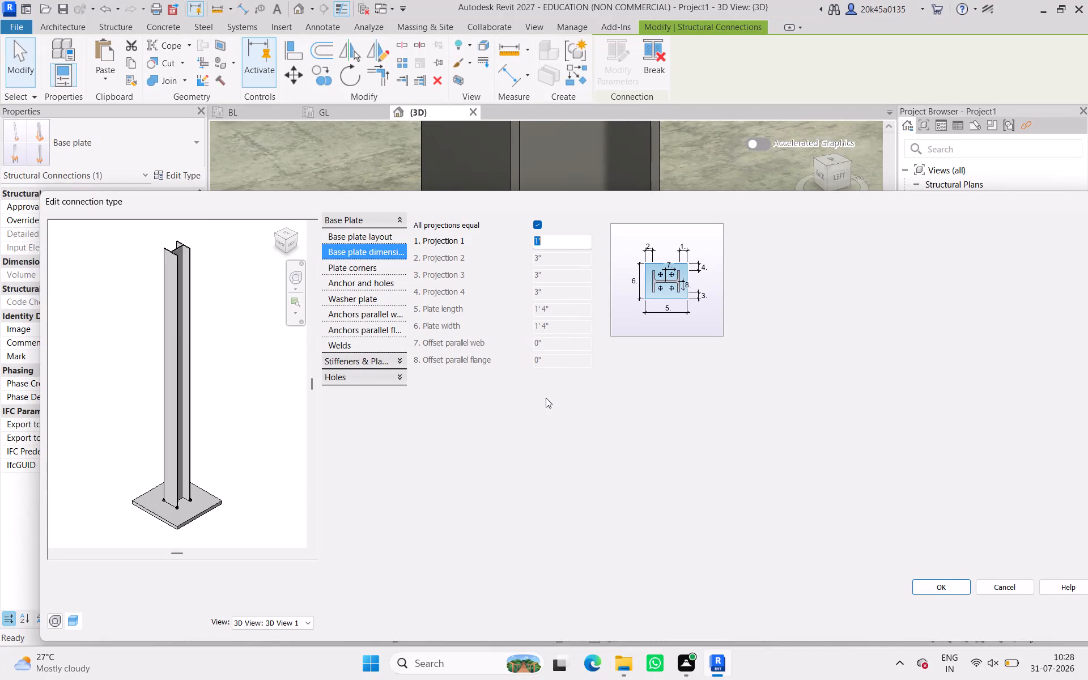
{"action": "left_click", "coordinate": [546, 398]}
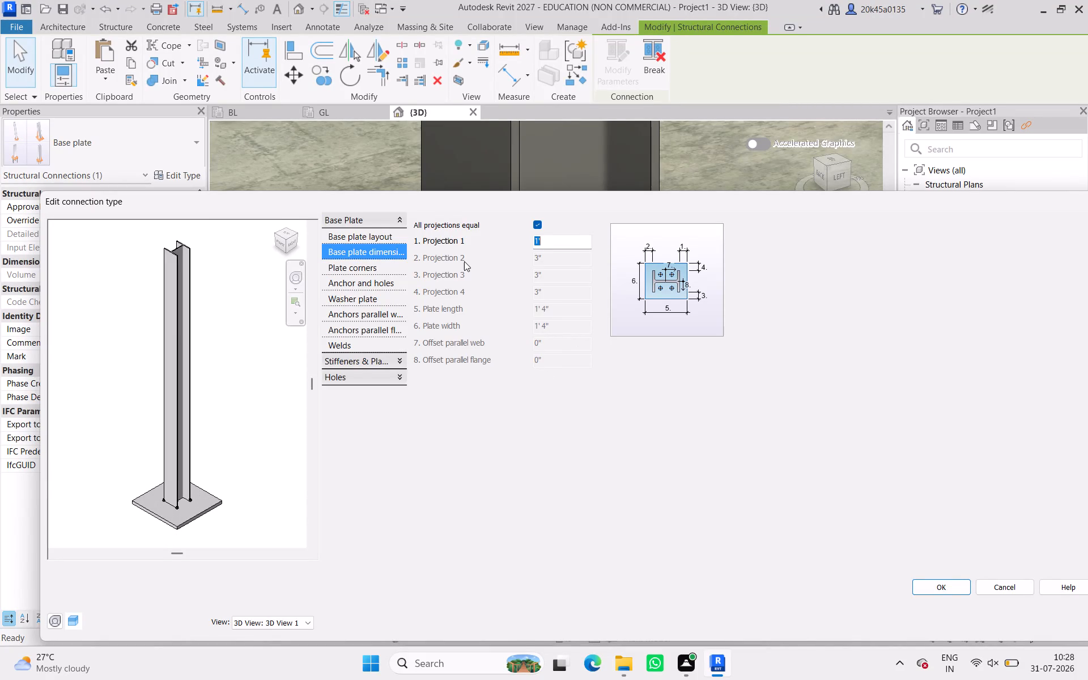
{"action": "left_click", "coordinate": [455, 254]}
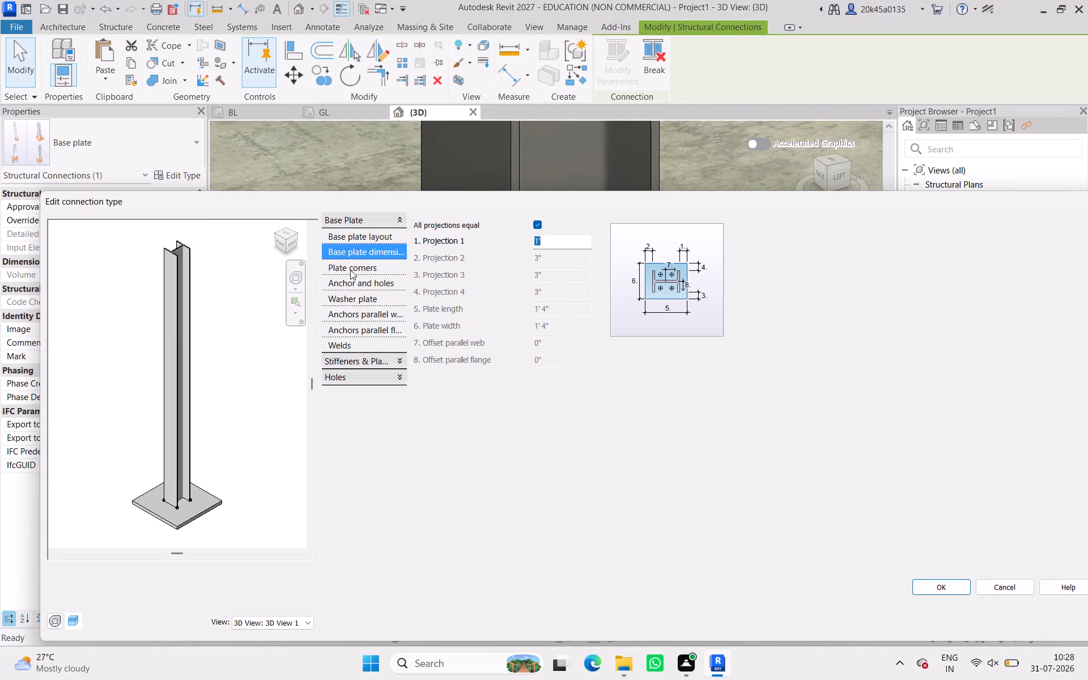
Set the corner shape of all four base plate corners to convex.
{"action": "left_click", "coordinate": [350, 270]}
{"action": "left_click", "coordinate": [469, 239]}
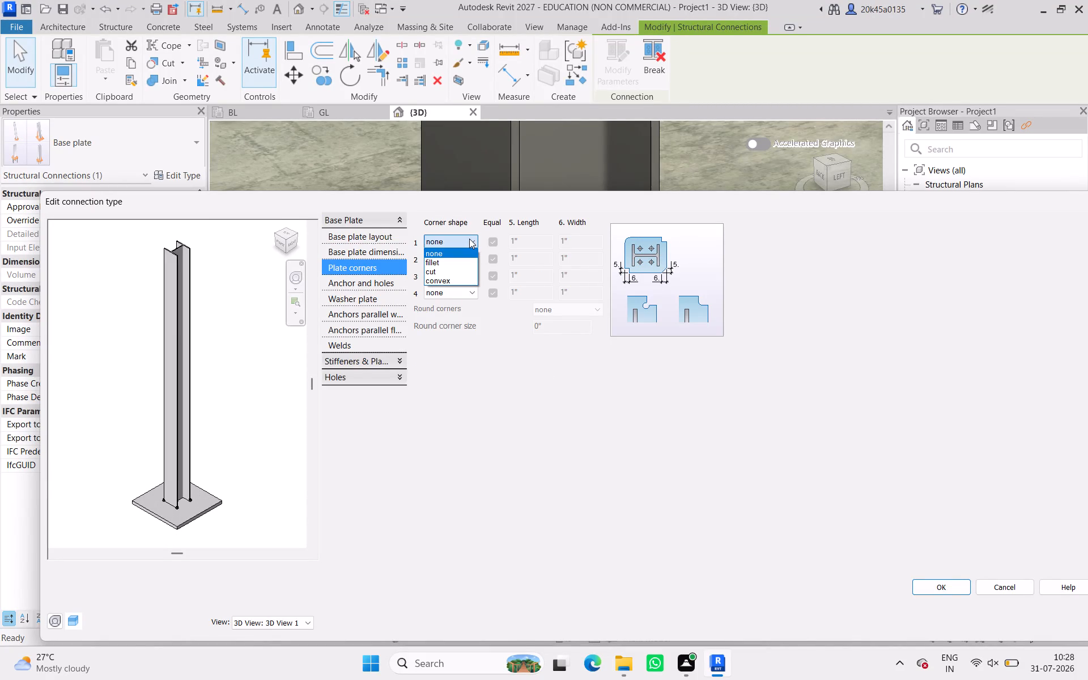
{"action": "left_click", "coordinate": [437, 279]}
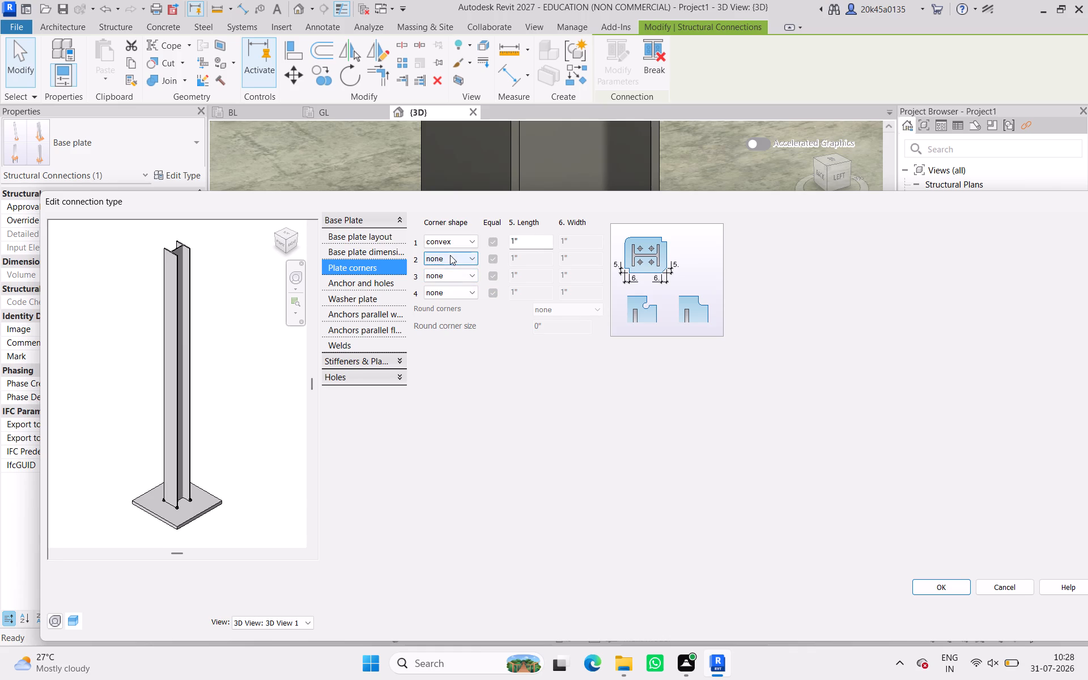
{"action": "left_click", "coordinate": [450, 255]}
{"action": "left_click", "coordinate": [441, 293]}
{"action": "left_click", "coordinate": [450, 273]}
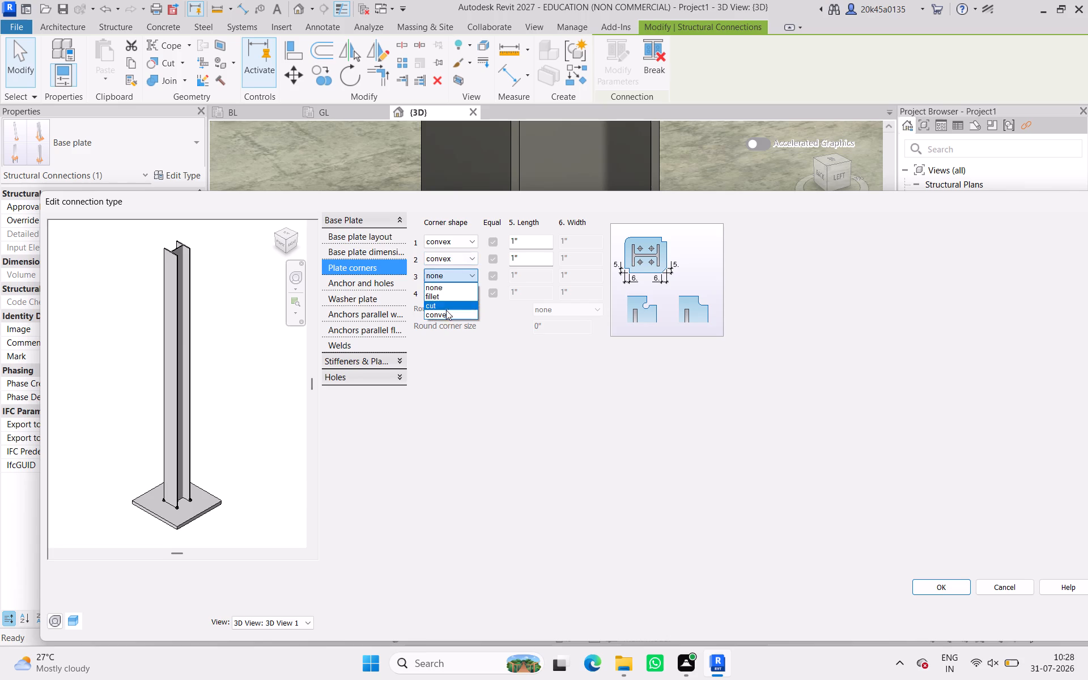
{"action": "left_click", "coordinate": [446, 310]}
{"action": "left_click", "coordinate": [445, 290]}
{"action": "left_click", "coordinate": [440, 330]}
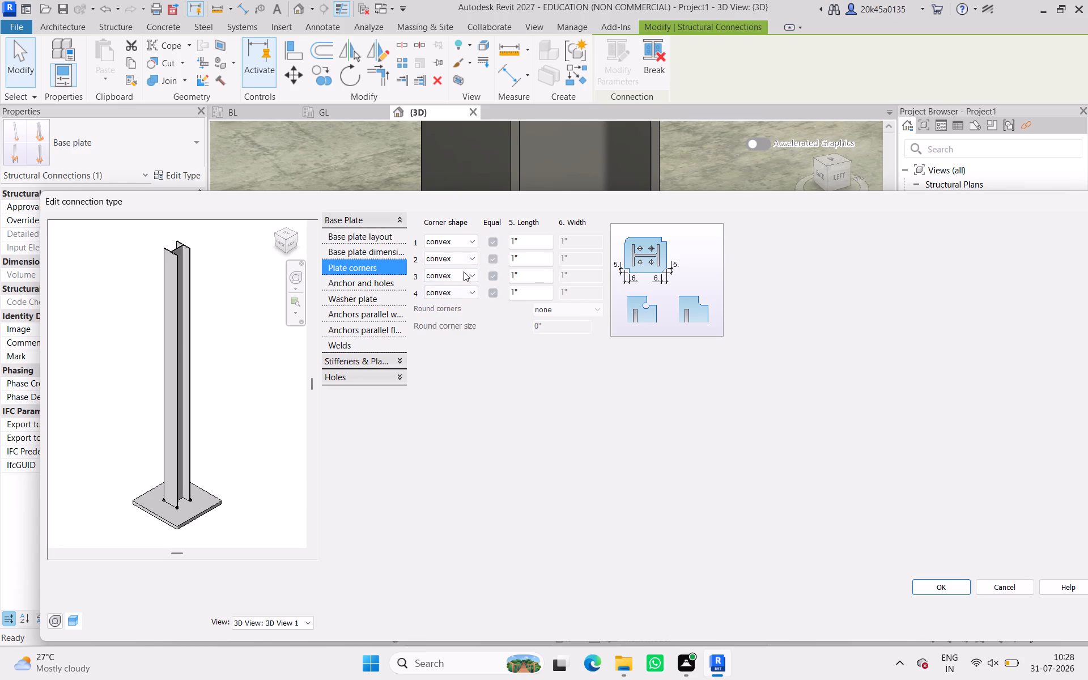
Set the length of all four convex plate corners to 3".
{"action": "left_click", "coordinate": [524, 241]}
{"action": "key", "text": "BackSpace"}
{"action": "key", "text": "BackSpace"}
{"action": "type", "text": "3\""}
{"action": "key", "text": "Return"}
{"action": "key", "text": "ctrl+c"}
{"action": "double_click", "coordinate": [528, 262]}
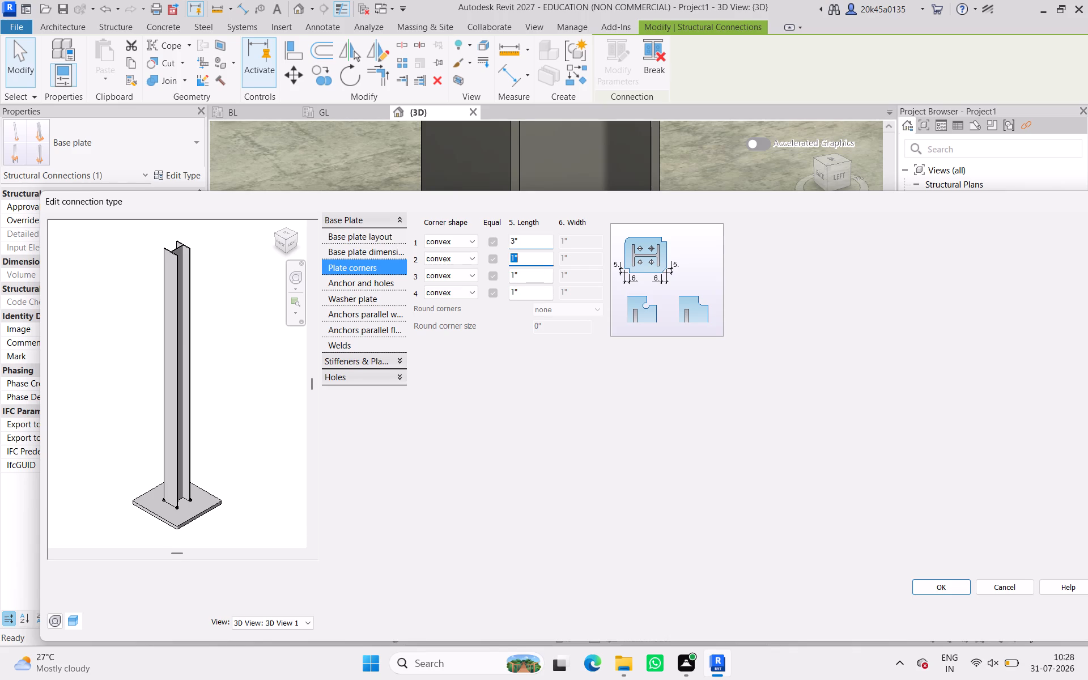
{"action": "key", "text": "ctrl+v"}
{"action": "left_click", "coordinate": [521, 275]}
{"action": "key", "text": "ctrl+v"}
{"action": "left_click", "coordinate": [523, 294]}
{"action": "key", "text": "ctrl+v"}
{"action": "left_click", "coordinate": [475, 419]}
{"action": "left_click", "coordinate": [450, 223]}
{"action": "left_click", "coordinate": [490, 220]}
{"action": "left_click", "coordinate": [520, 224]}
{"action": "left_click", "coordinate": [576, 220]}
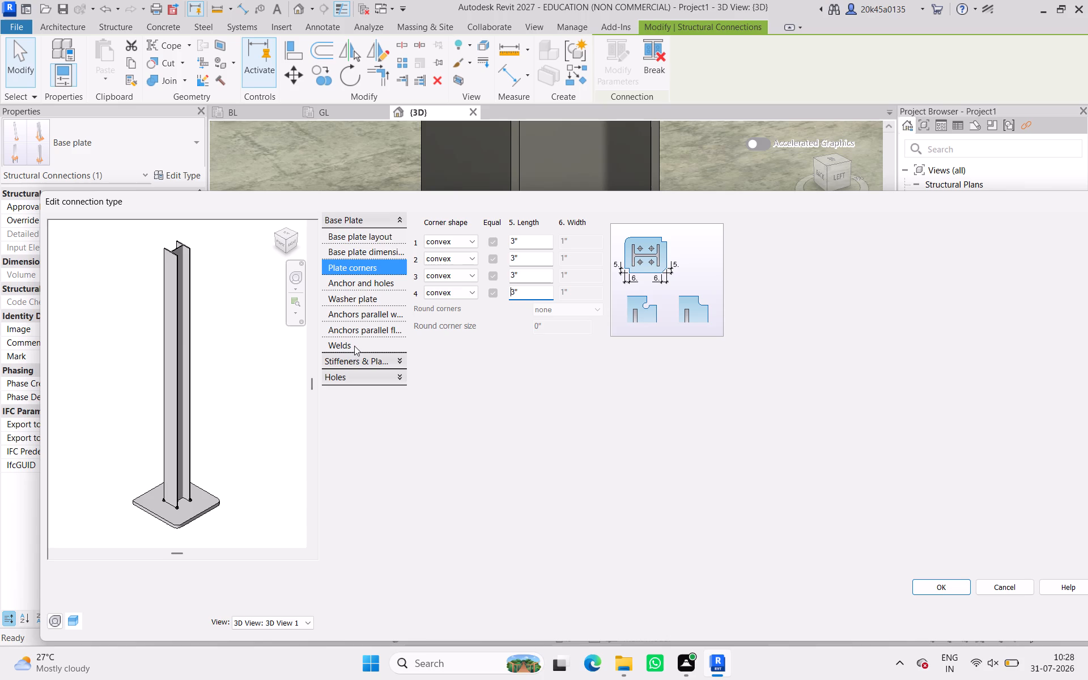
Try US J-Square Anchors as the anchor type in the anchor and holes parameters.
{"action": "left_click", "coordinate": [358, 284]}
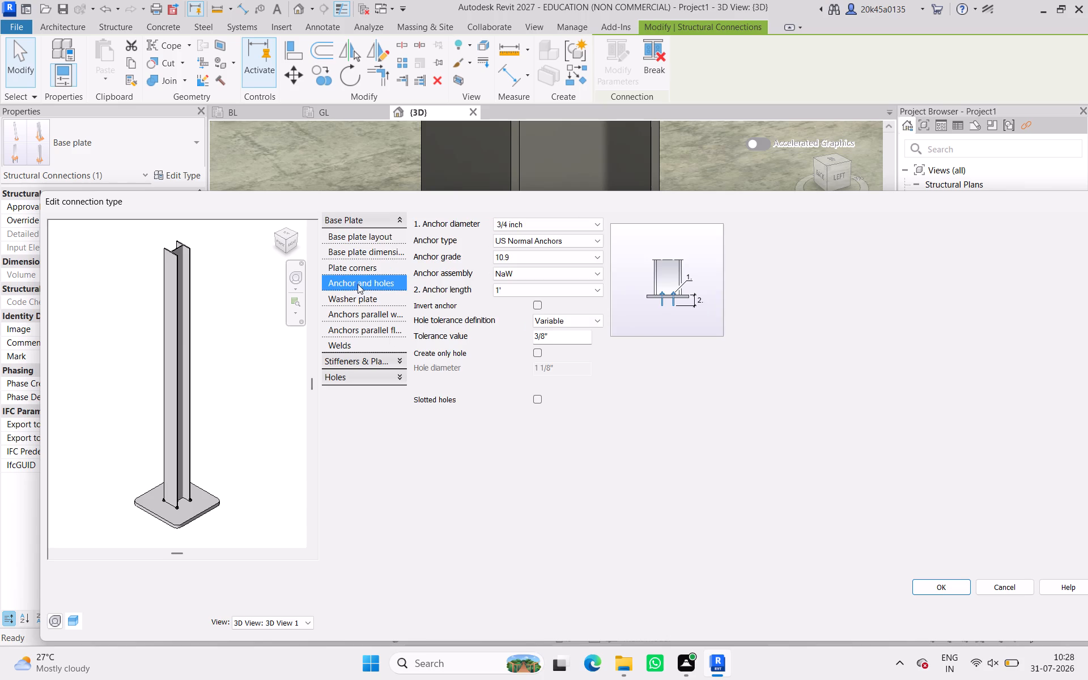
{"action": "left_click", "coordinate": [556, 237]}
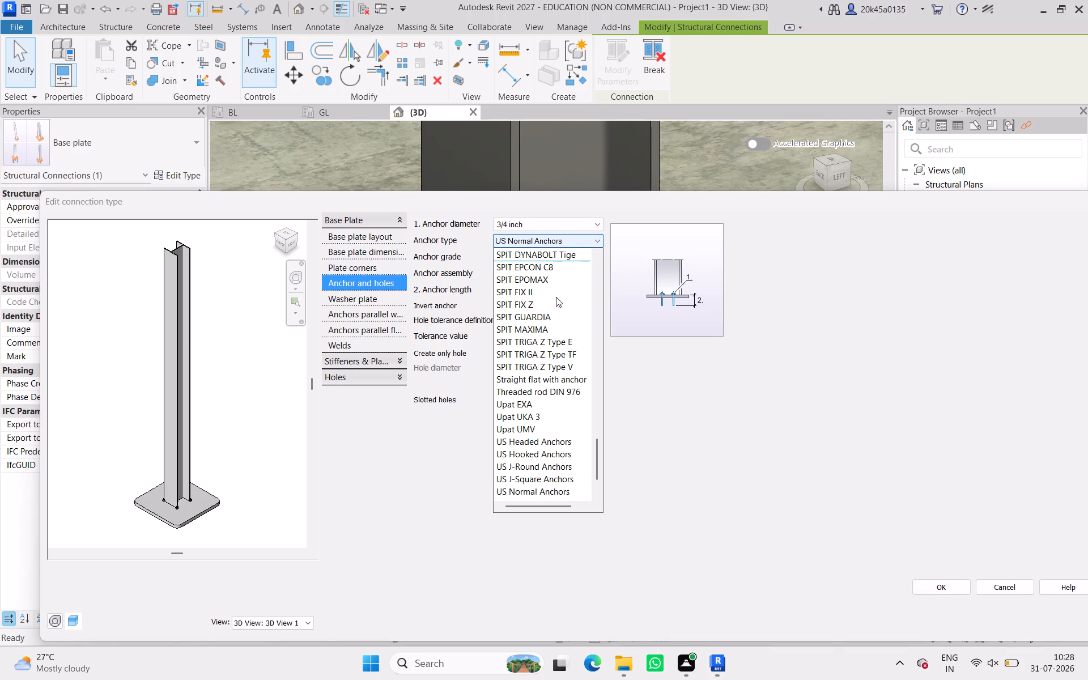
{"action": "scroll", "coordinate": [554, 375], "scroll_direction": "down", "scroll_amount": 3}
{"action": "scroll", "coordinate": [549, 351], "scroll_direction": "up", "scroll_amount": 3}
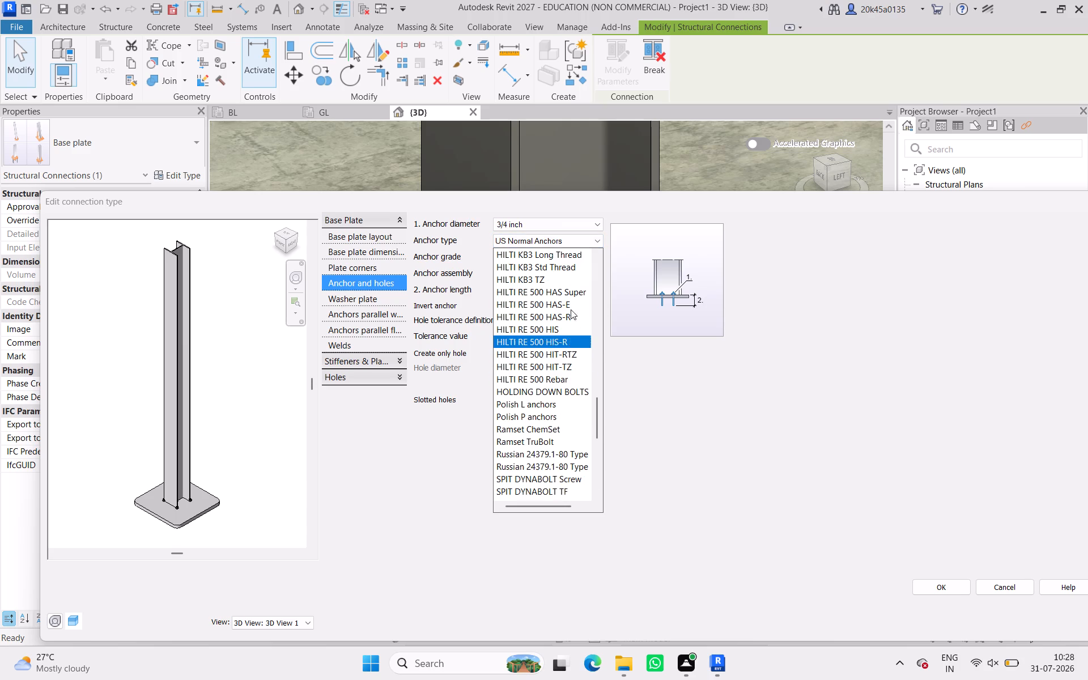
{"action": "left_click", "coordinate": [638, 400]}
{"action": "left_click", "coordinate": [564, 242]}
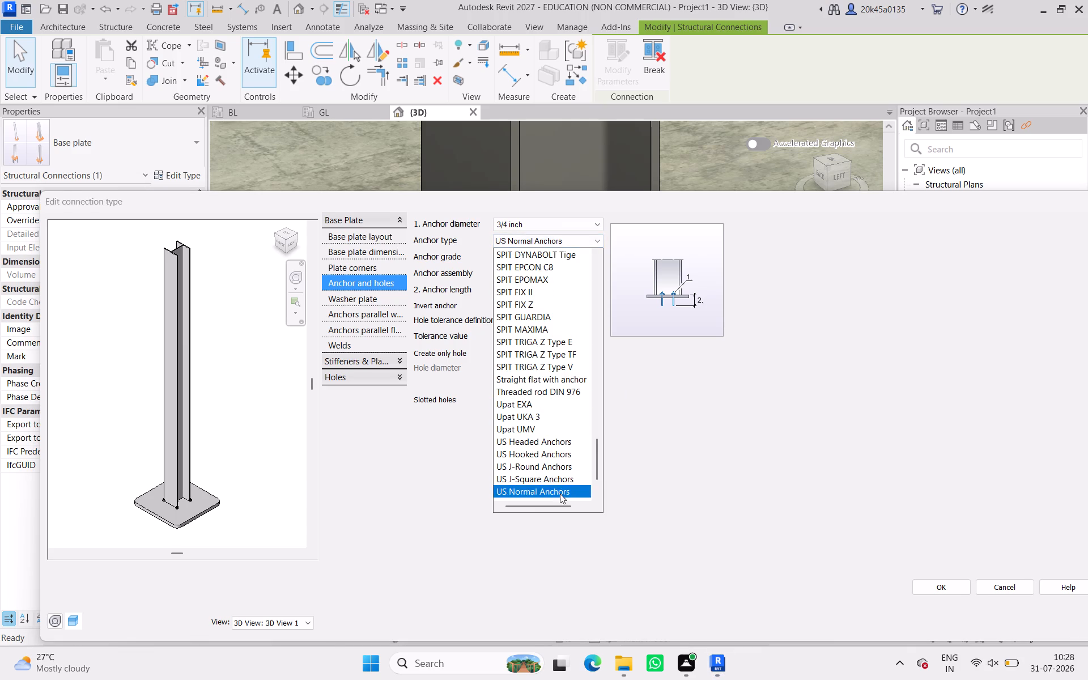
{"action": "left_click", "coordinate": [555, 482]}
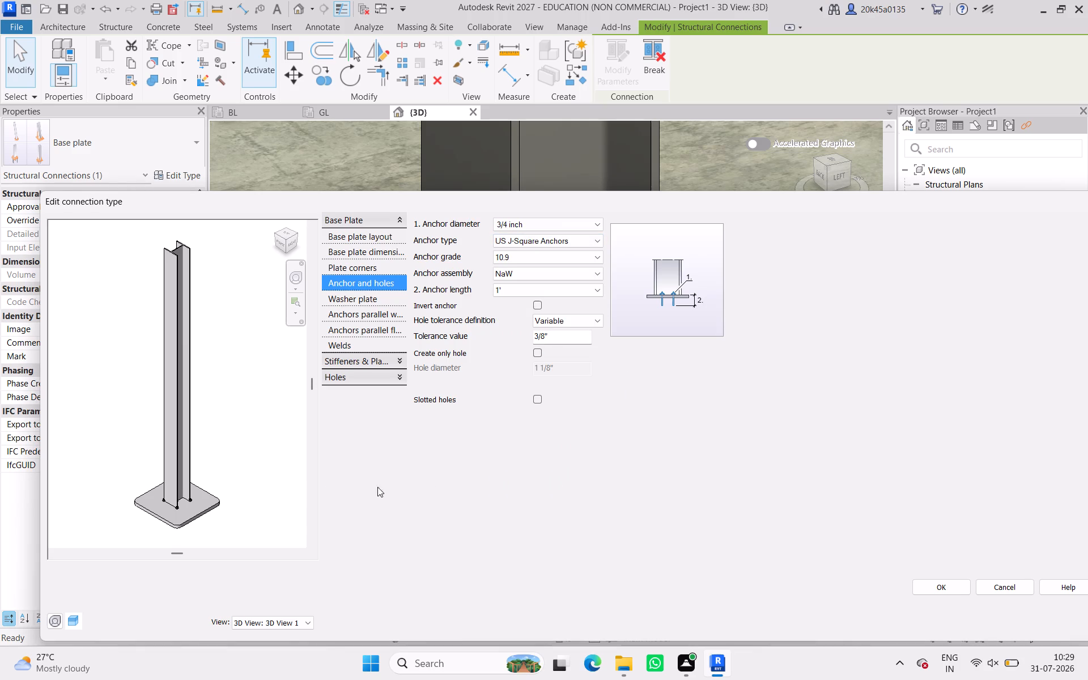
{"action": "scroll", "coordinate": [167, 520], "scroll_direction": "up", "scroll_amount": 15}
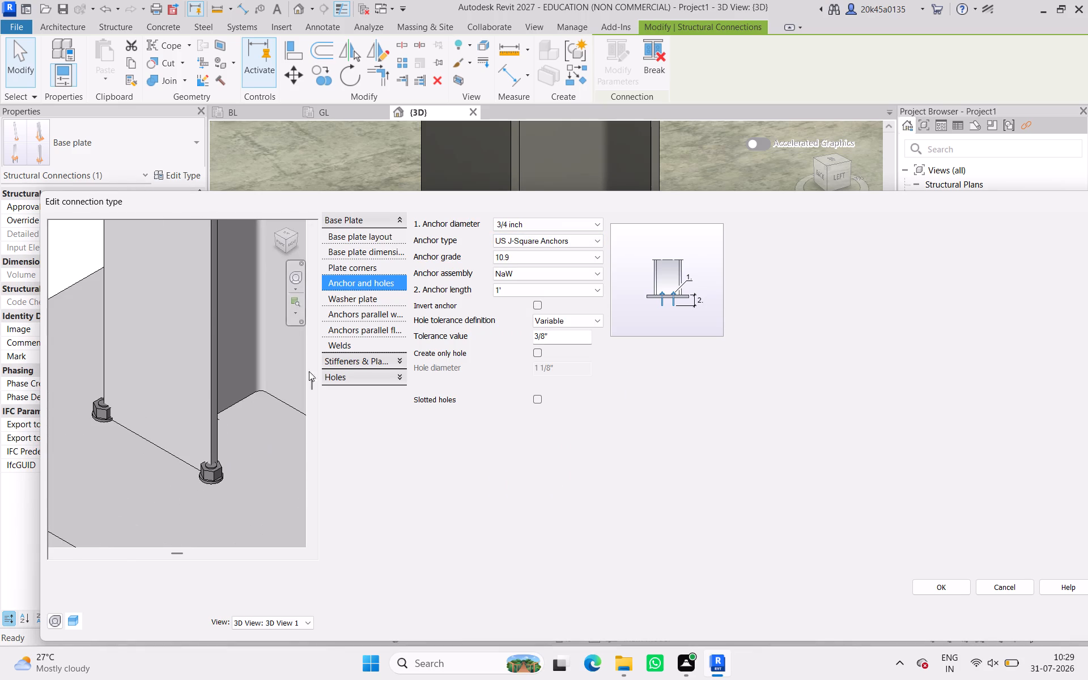
Set the anchor type to US Headed Anchors and inspect the anchors beneath the base plate in the preview.
{"action": "left_click", "coordinate": [530, 238]}
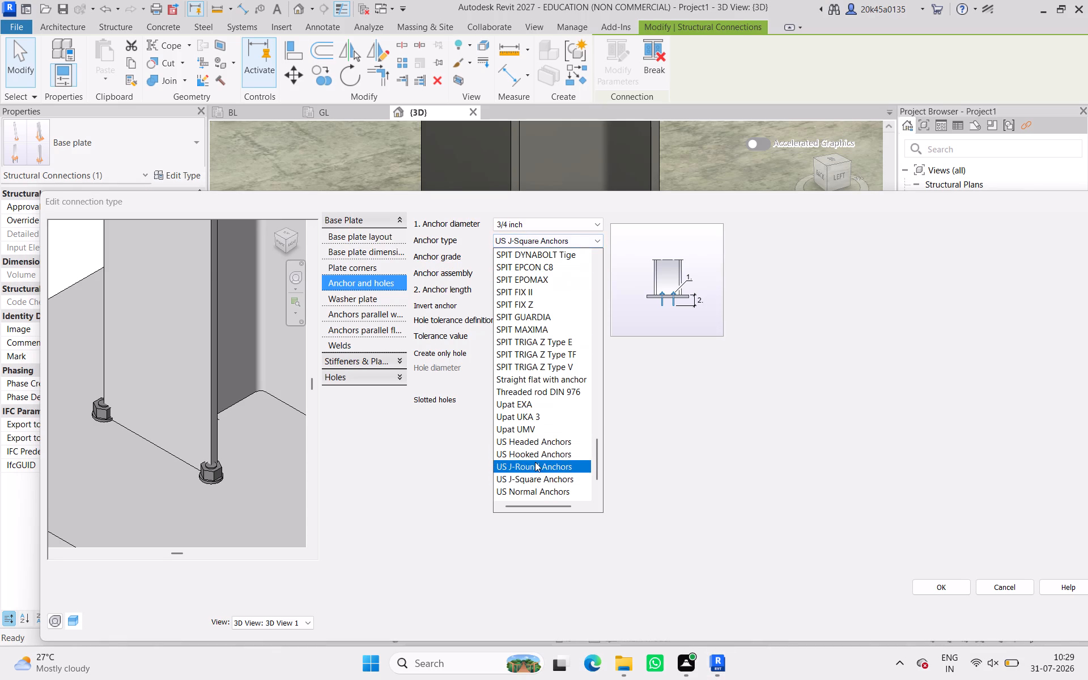
{"action": "left_click", "coordinate": [534, 443]}
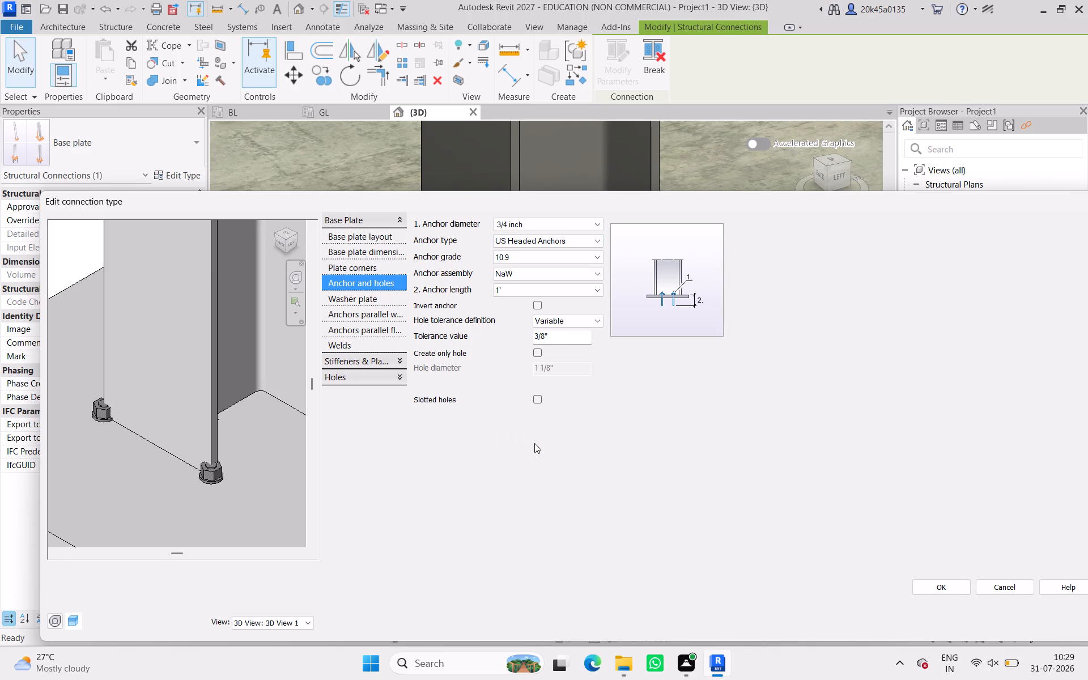
{"action": "scroll", "coordinate": [209, 447], "scroll_direction": "down", "scroll_amount": 3}
{"action": "middle_click_drag", "start_coordinate": [202, 445], "coordinate": [151, 387]}
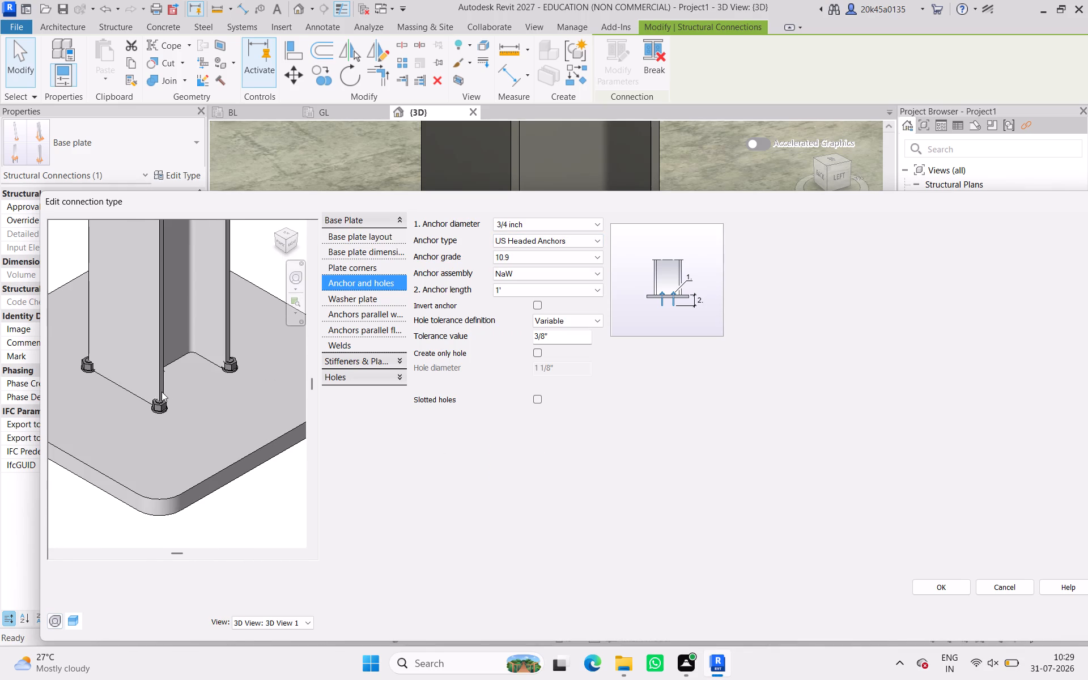
{"action": "scroll", "coordinate": [199, 412], "scroll_direction": "down", "scroll_amount": 5}
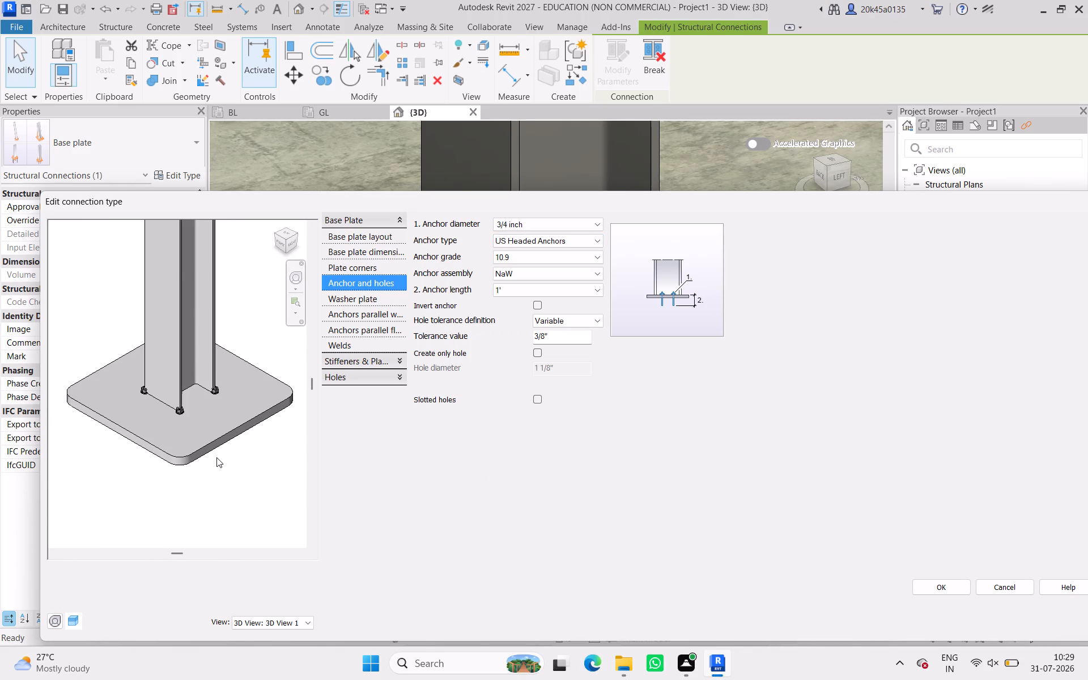
{"action": "middle_click_drag", "start_coordinate": [220, 461], "coordinate": [207, 358], "text": "shift"}
{"action": "scroll", "coordinate": [171, 376], "scroll_direction": "up", "scroll_amount": 7}
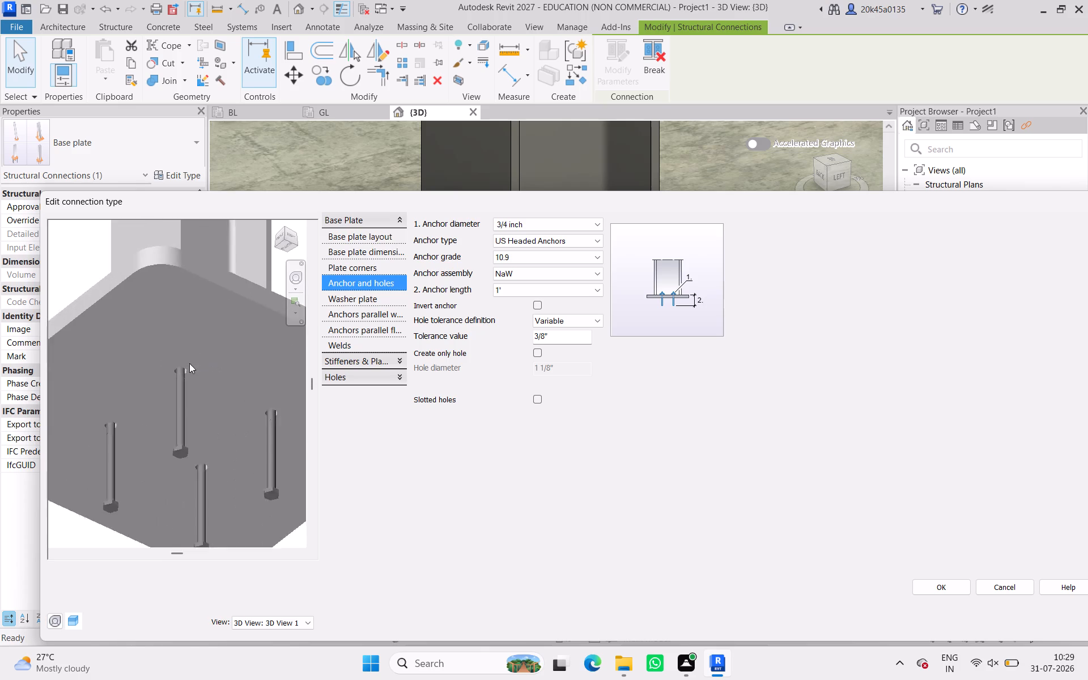
{"action": "scroll", "coordinate": [189, 363], "scroll_direction": "up", "scroll_amount": 9}
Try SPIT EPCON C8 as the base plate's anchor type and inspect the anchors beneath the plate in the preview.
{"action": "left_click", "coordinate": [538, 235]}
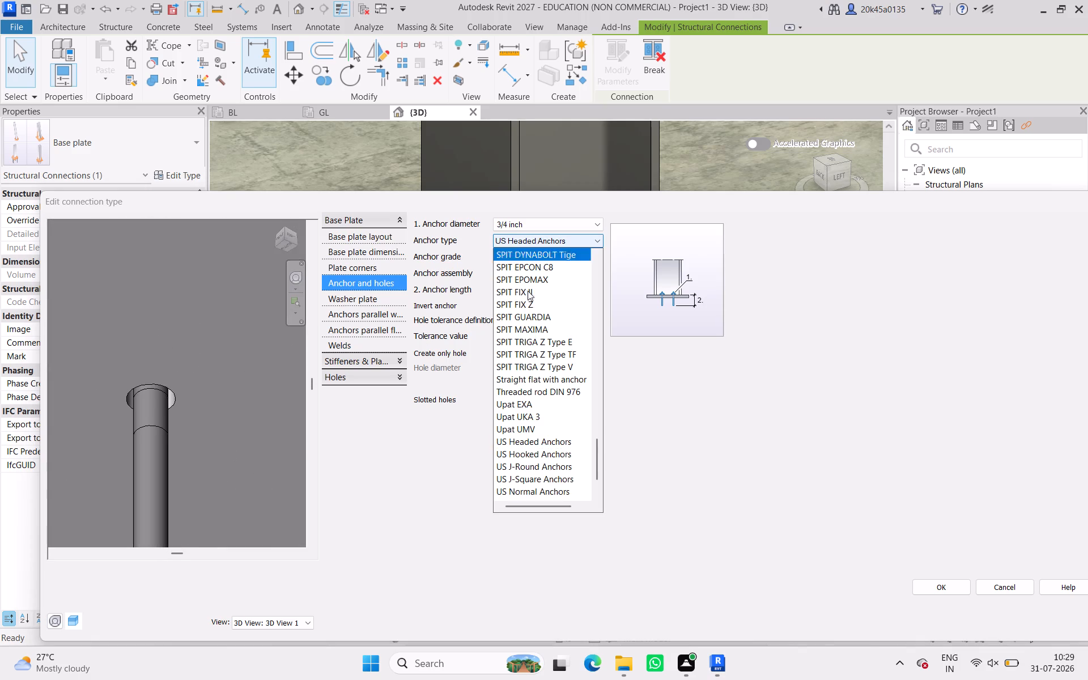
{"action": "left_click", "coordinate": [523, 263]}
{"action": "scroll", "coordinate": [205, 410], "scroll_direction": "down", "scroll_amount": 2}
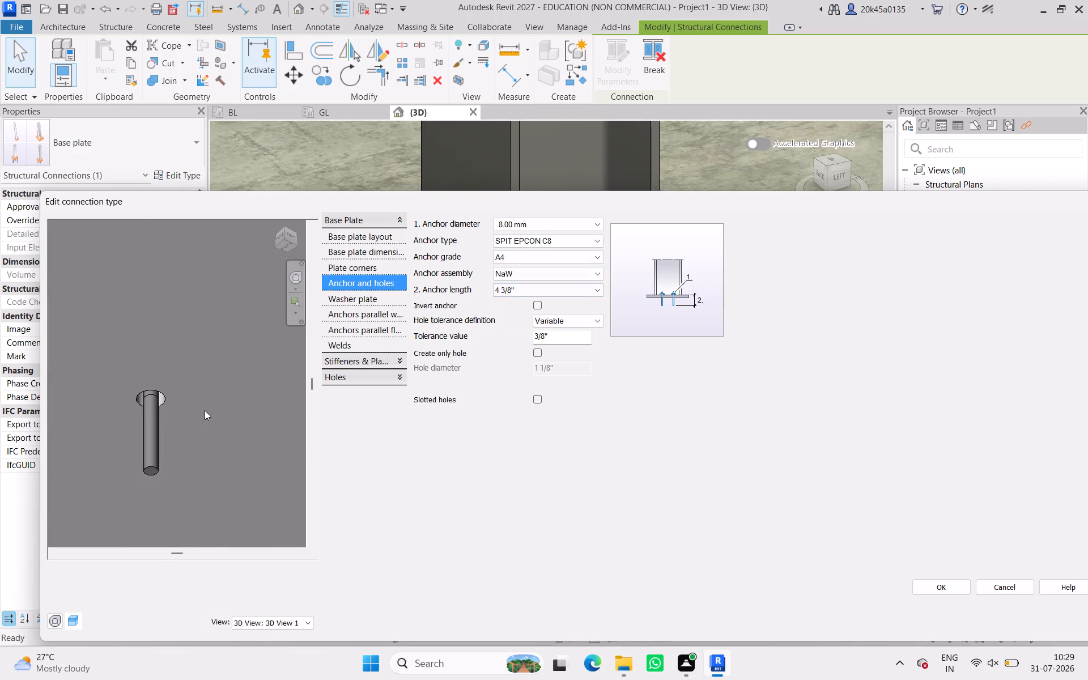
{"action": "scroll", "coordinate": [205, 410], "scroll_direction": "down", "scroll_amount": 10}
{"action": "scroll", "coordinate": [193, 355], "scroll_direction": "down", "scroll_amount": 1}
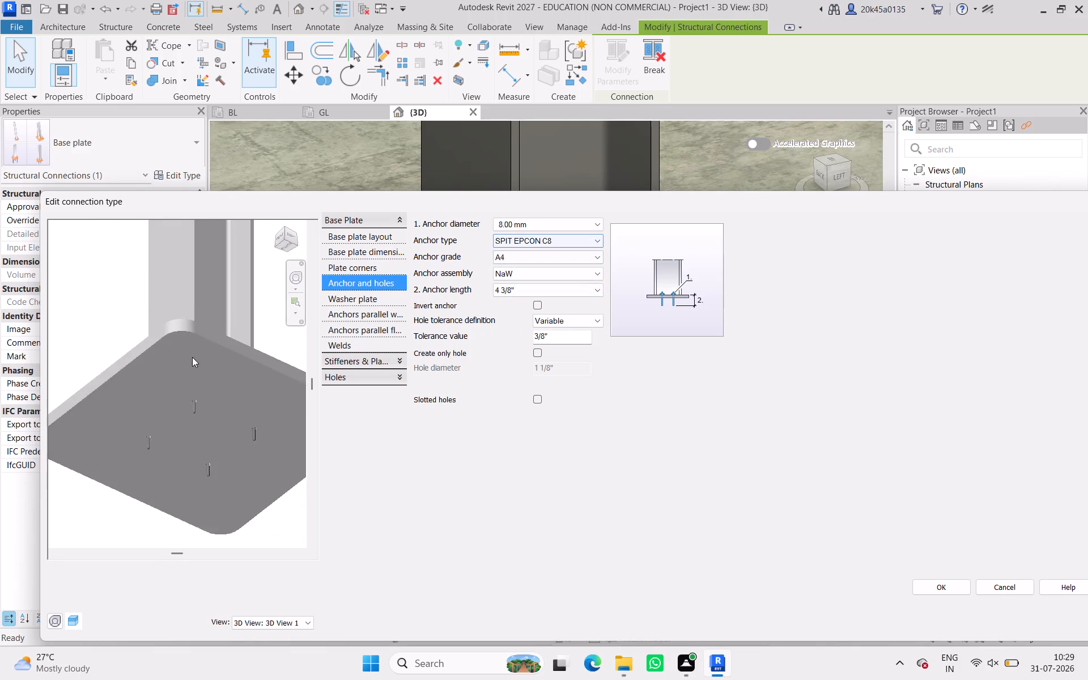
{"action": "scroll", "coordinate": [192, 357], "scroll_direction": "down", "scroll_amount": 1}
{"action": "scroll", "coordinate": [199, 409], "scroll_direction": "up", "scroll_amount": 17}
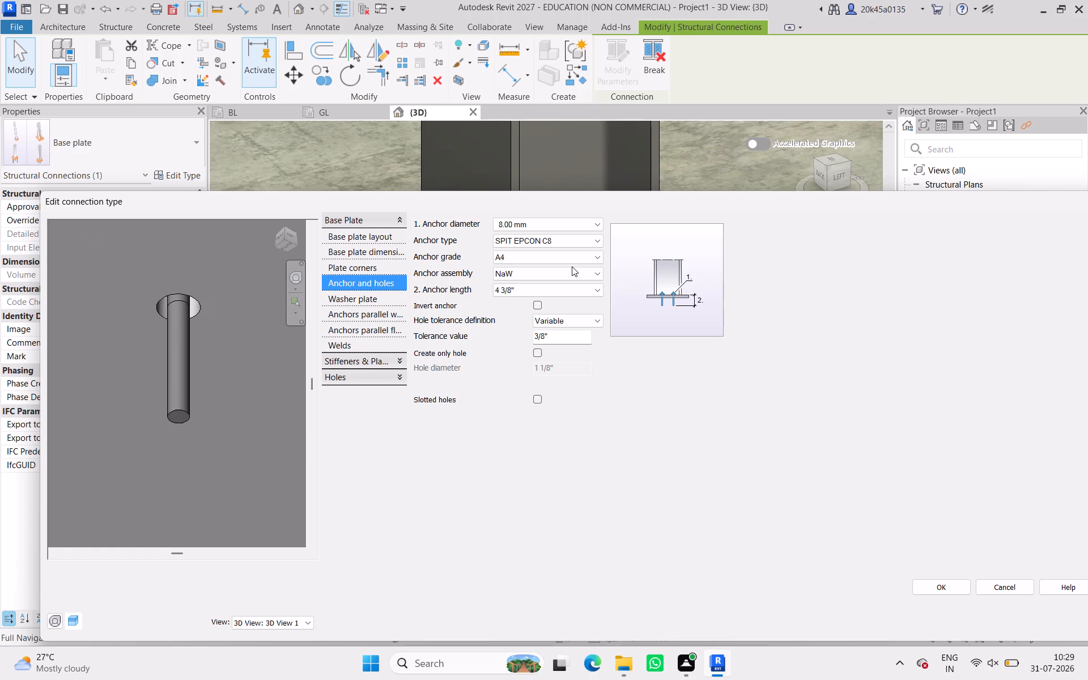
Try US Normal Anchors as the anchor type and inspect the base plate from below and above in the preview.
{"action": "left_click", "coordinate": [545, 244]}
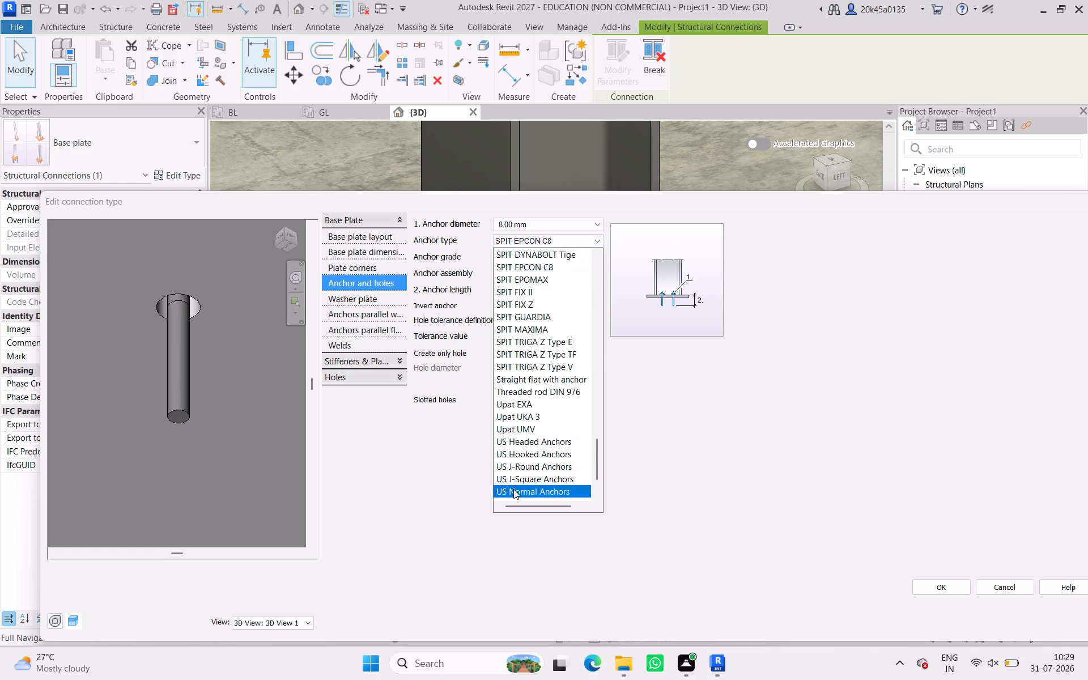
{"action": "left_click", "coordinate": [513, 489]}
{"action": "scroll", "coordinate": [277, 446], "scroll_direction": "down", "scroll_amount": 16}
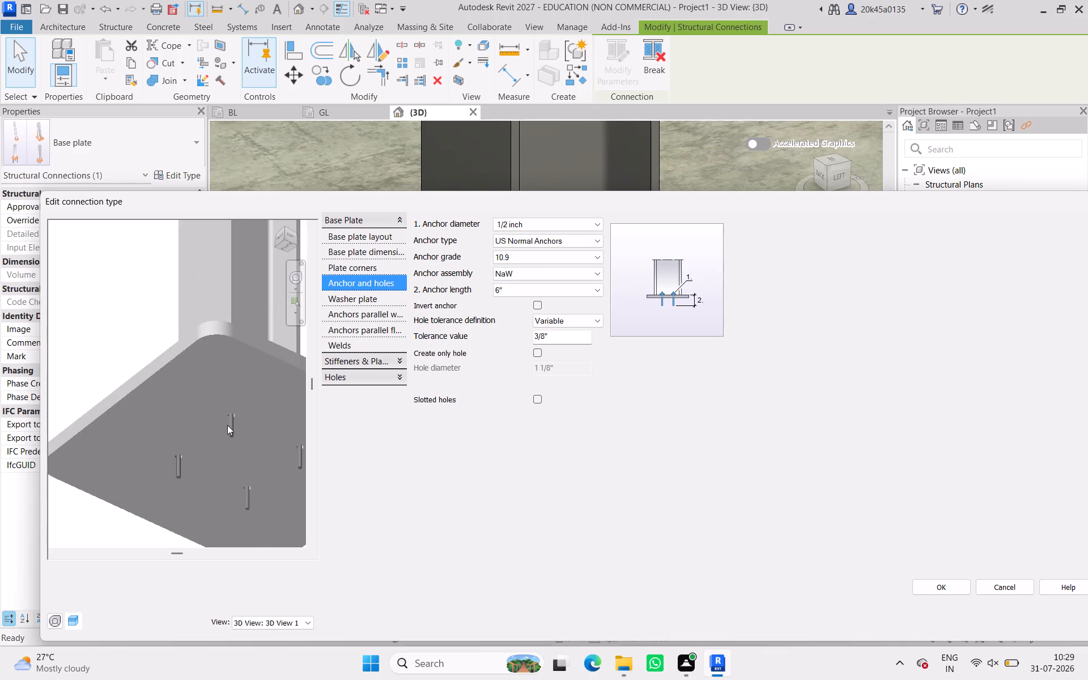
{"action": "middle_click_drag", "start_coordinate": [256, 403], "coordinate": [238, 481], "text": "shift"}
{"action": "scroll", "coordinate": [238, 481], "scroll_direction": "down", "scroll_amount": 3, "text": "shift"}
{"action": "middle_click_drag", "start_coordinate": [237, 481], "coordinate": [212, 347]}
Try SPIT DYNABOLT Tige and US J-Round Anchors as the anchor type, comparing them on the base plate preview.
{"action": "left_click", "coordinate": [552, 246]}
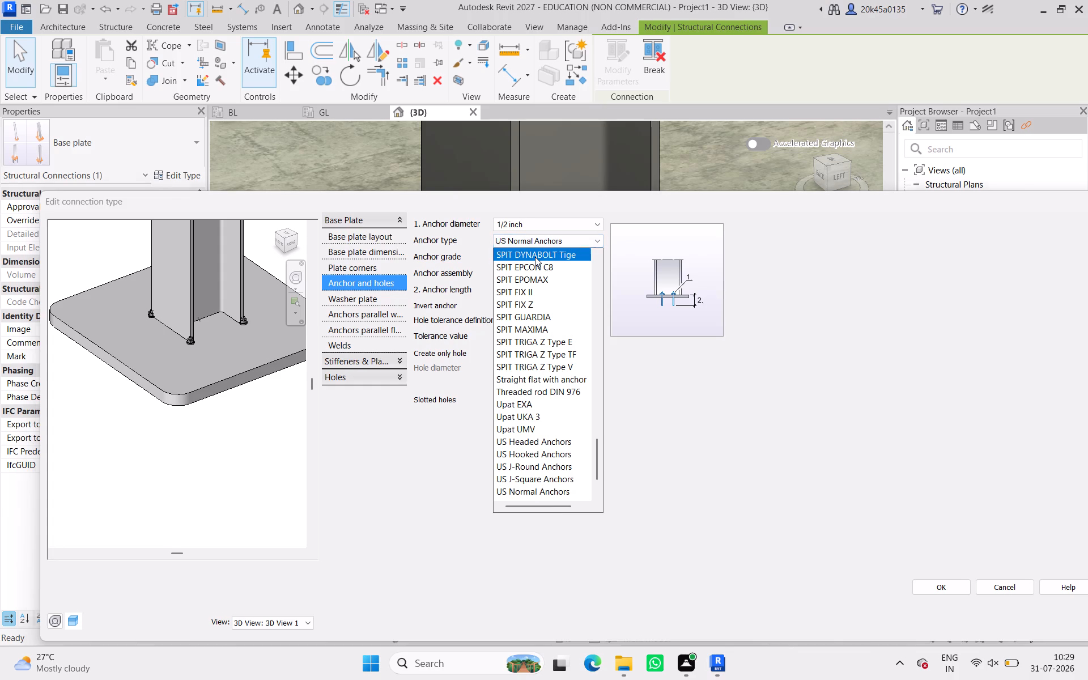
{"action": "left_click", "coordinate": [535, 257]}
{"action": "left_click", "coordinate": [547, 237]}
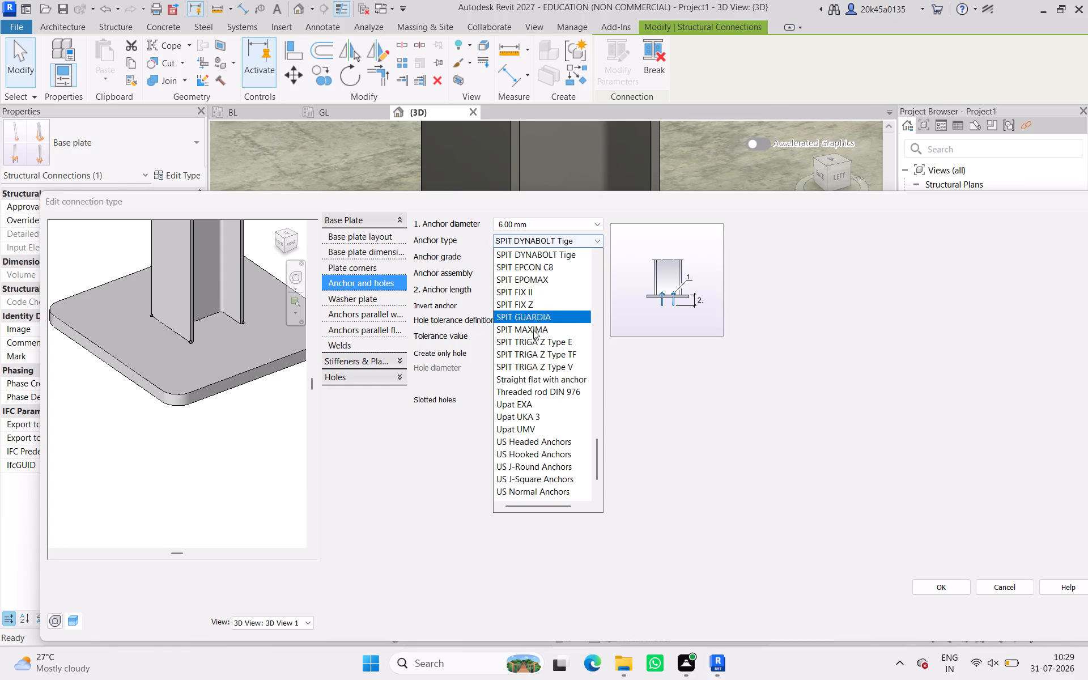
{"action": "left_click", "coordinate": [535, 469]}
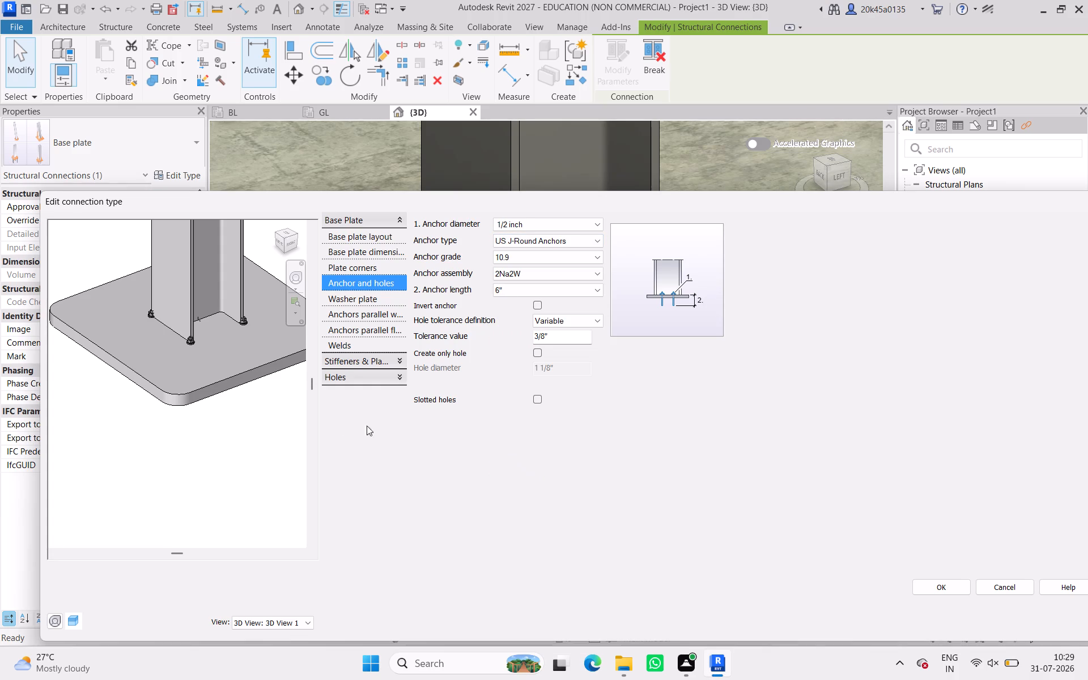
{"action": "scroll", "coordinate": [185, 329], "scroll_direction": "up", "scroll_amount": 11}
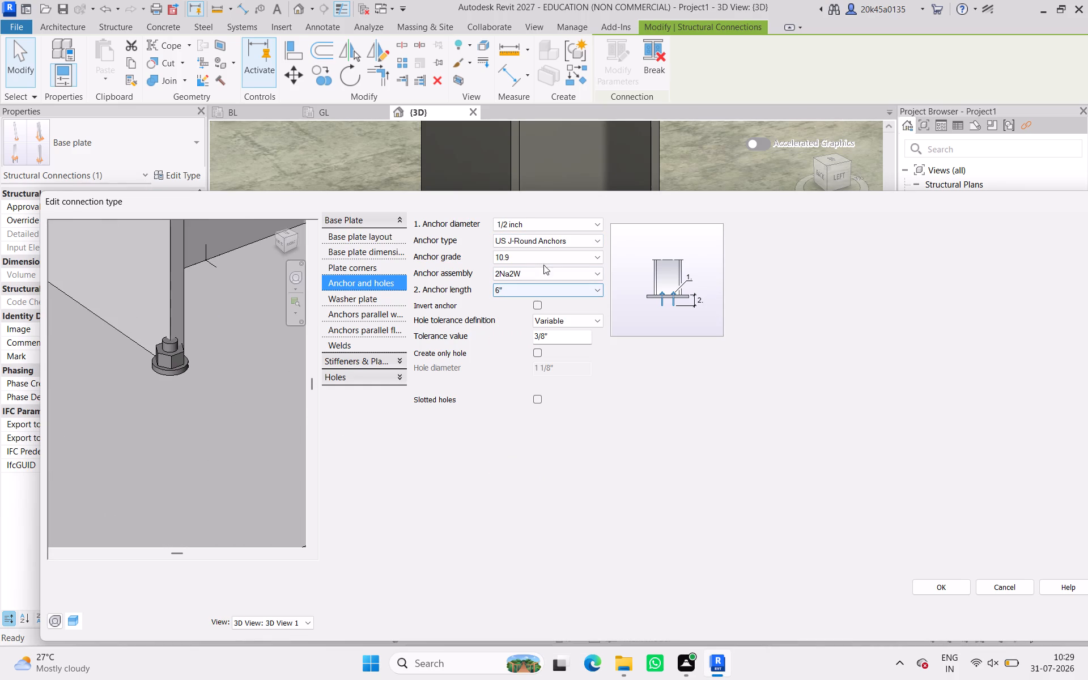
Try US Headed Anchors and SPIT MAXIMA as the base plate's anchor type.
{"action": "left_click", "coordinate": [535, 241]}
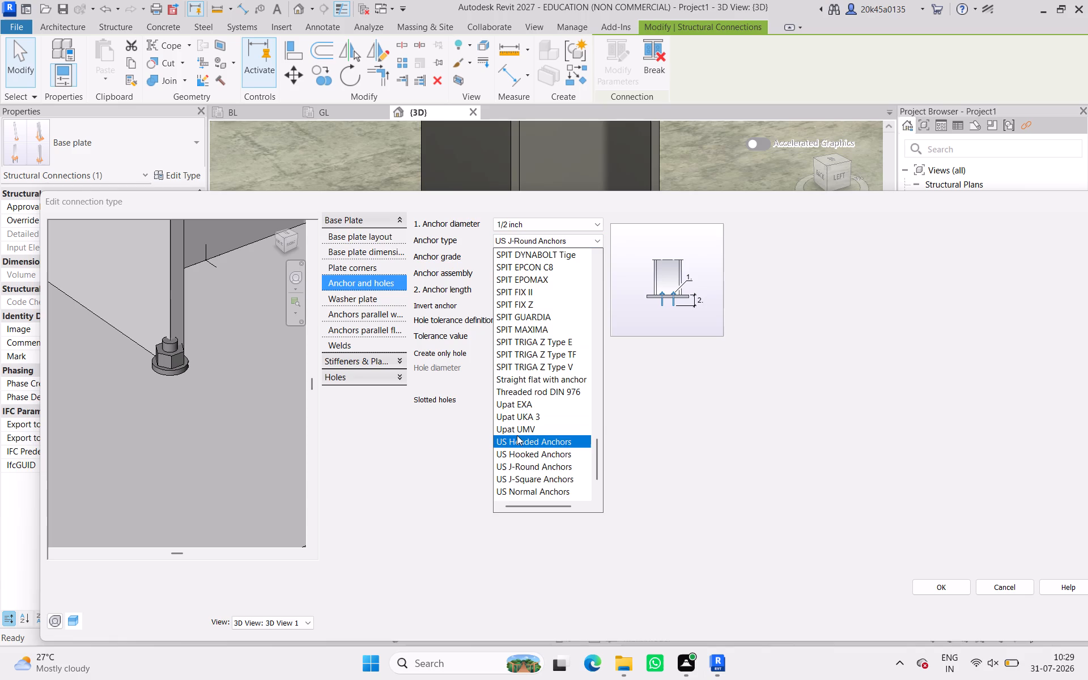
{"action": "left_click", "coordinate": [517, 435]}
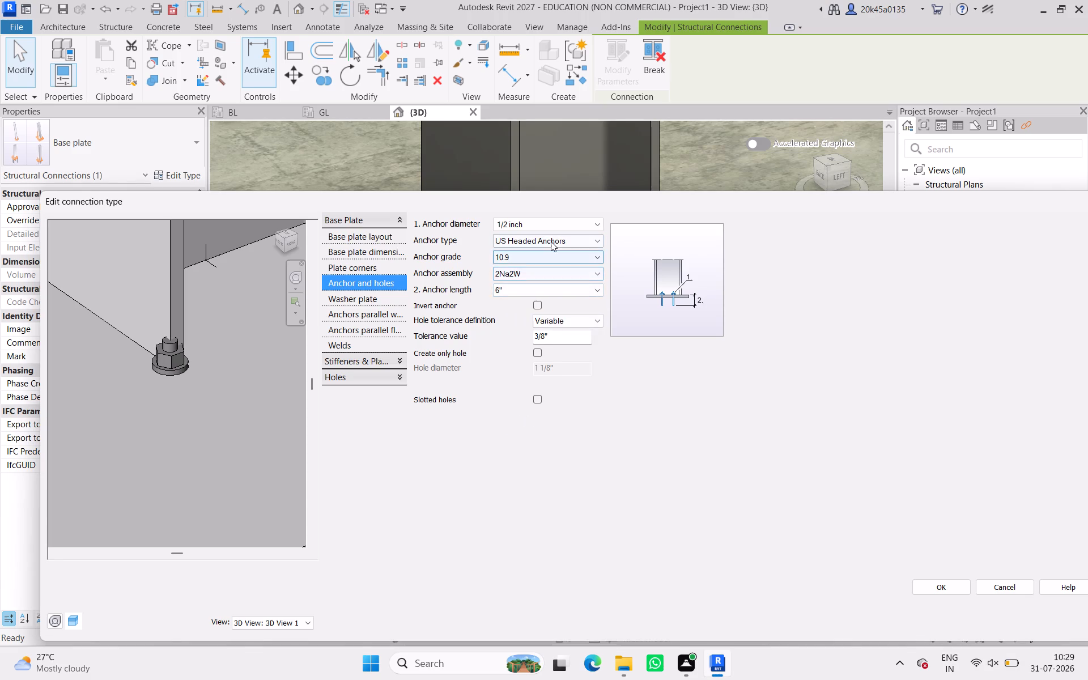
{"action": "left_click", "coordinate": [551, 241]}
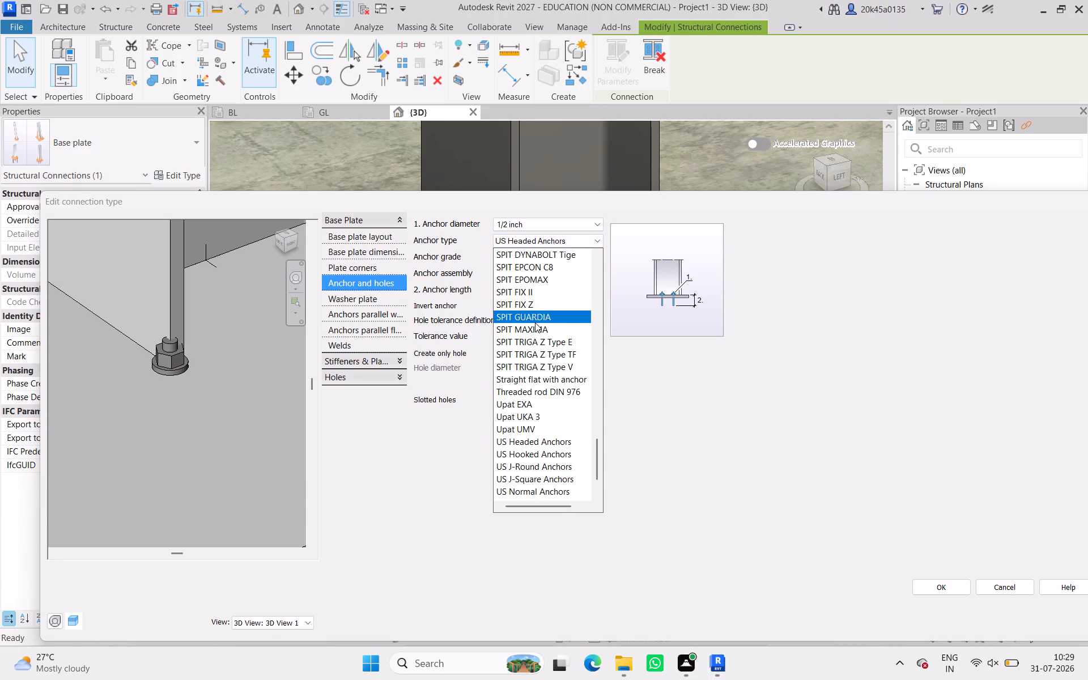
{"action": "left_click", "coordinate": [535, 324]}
Set the base plate's anchor type to US Threaded Anchors.
{"action": "left_click", "coordinate": [556, 245]}
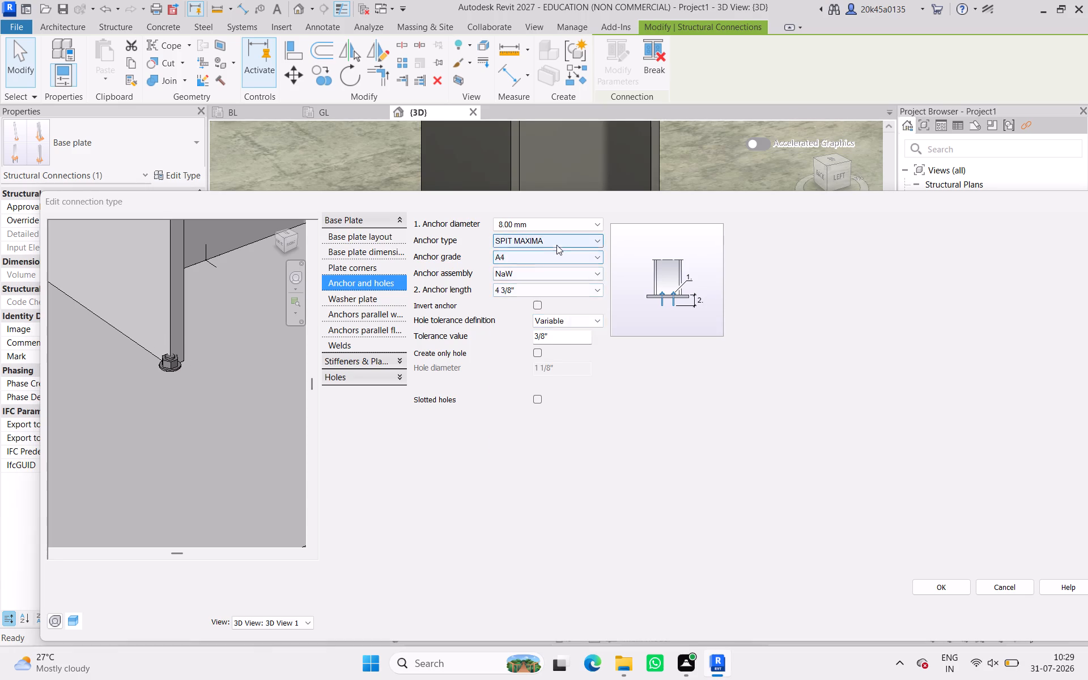
{"action": "scroll", "coordinate": [555, 449], "scroll_direction": "down", "scroll_amount": 4}
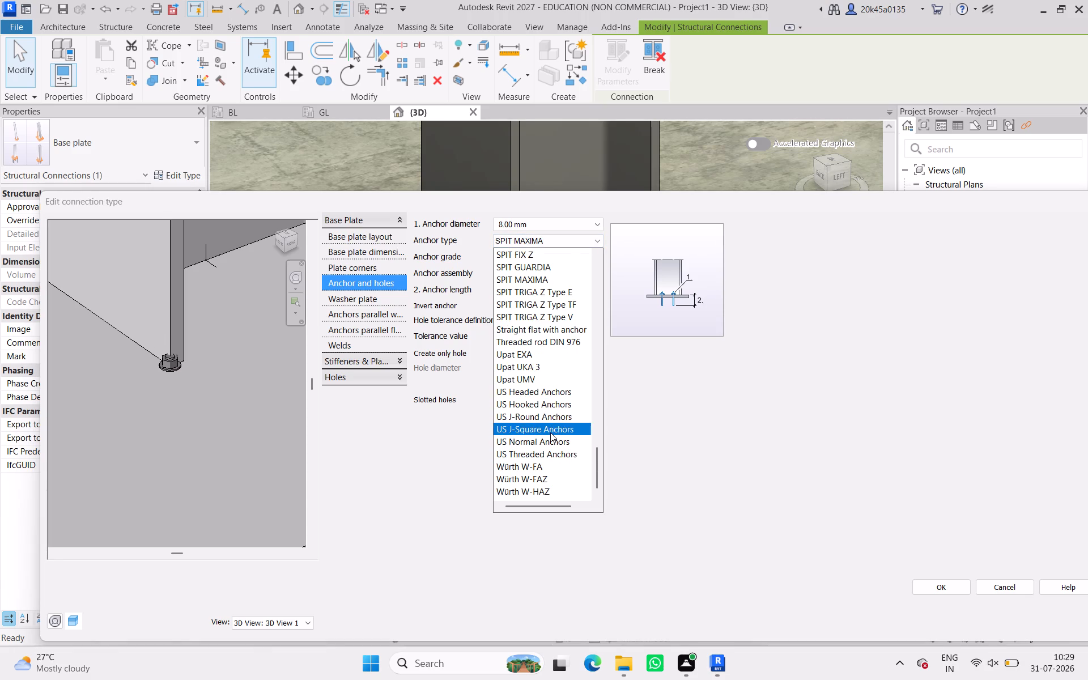
{"action": "scroll", "coordinate": [547, 457], "scroll_direction": "down", "scroll_amount": 4}
{"action": "left_click", "coordinate": [546, 456]}
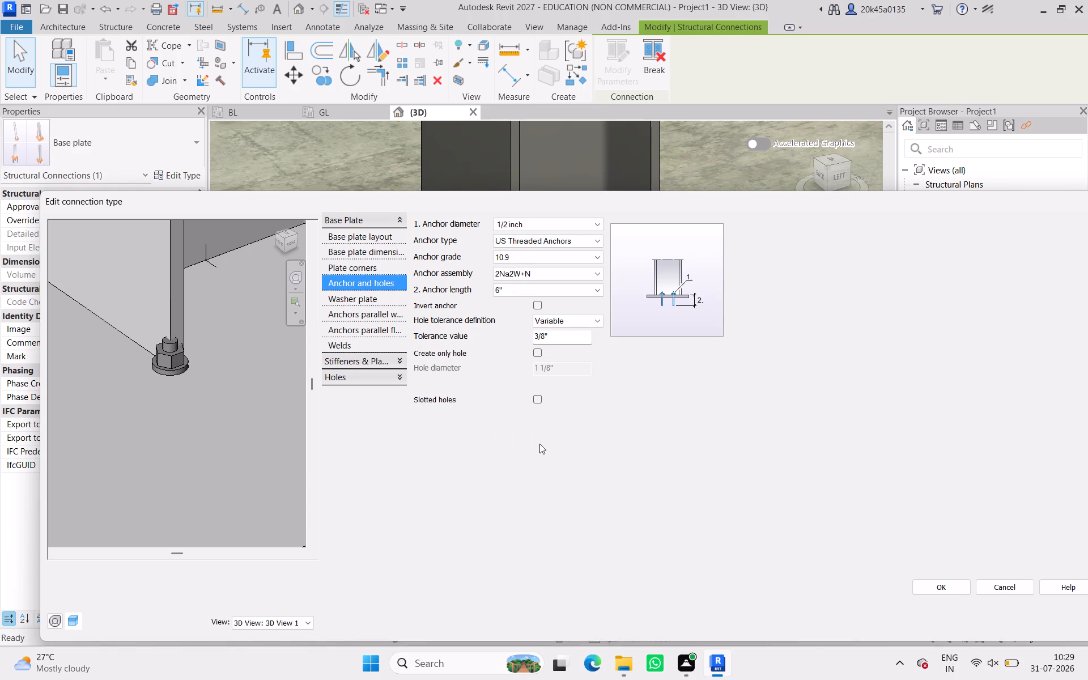
{"action": "scroll", "coordinate": [152, 393], "scroll_direction": "down", "scroll_amount": 5}
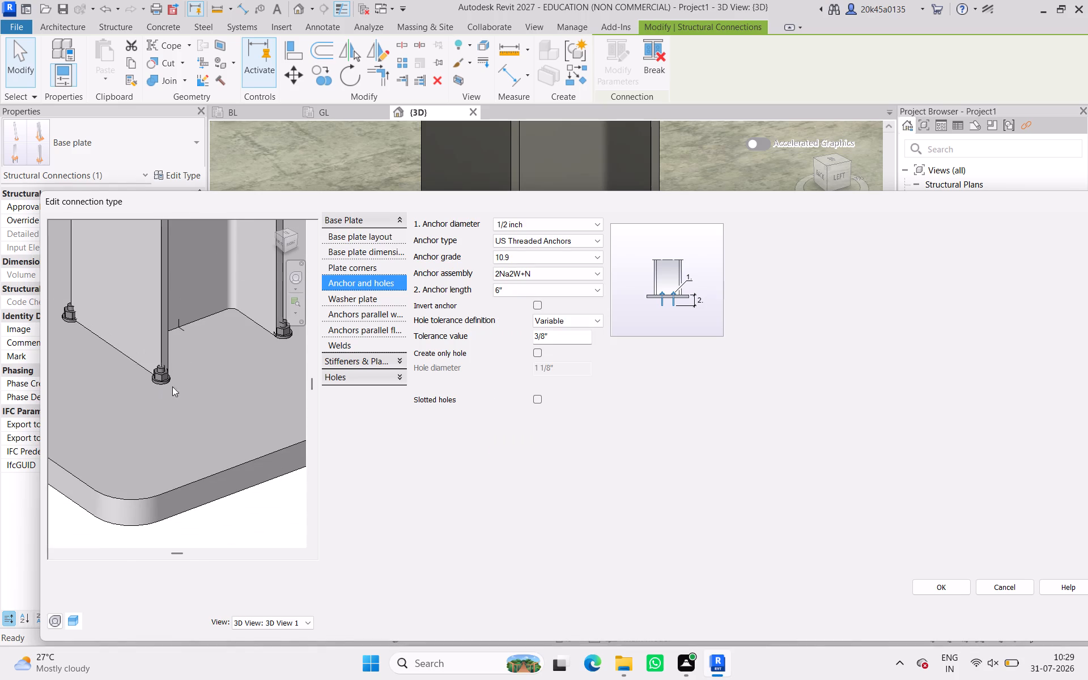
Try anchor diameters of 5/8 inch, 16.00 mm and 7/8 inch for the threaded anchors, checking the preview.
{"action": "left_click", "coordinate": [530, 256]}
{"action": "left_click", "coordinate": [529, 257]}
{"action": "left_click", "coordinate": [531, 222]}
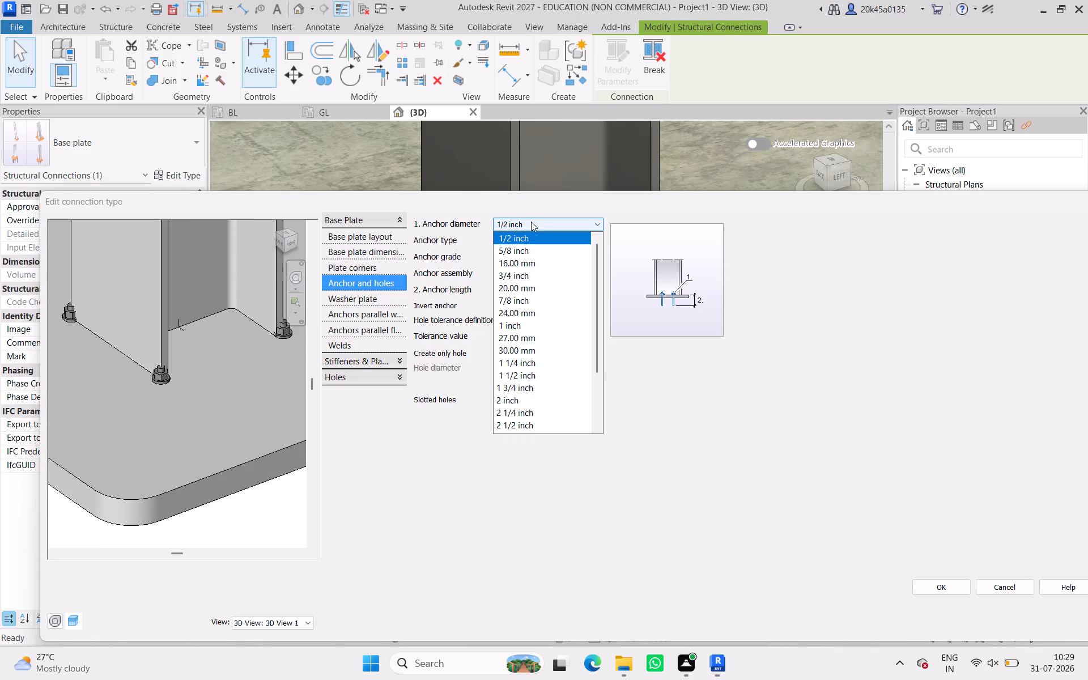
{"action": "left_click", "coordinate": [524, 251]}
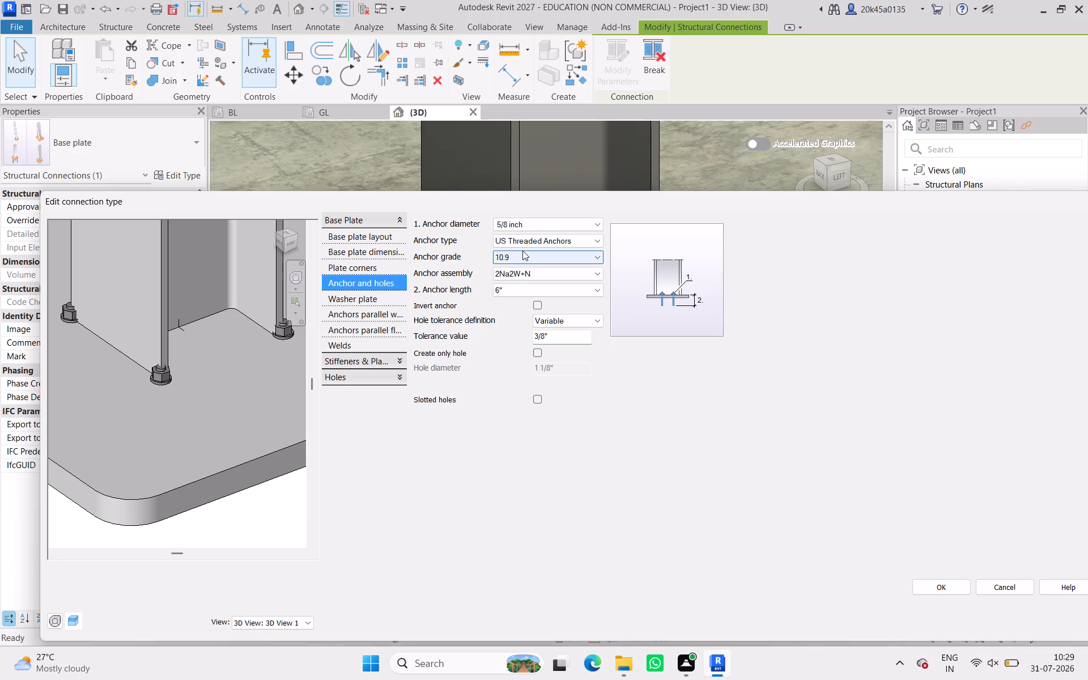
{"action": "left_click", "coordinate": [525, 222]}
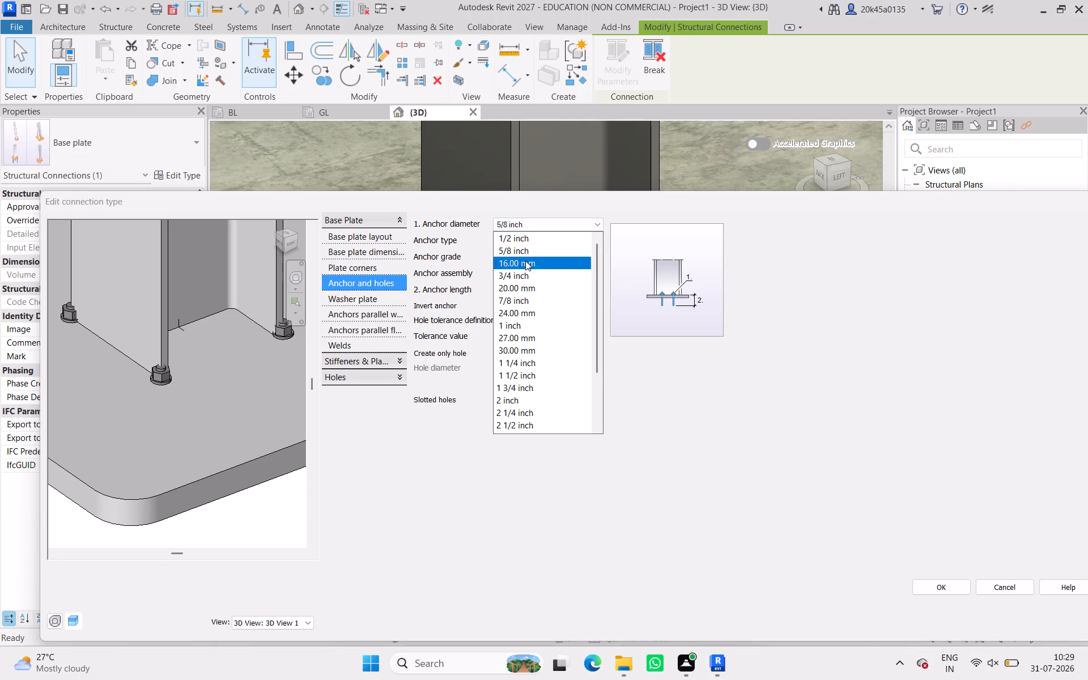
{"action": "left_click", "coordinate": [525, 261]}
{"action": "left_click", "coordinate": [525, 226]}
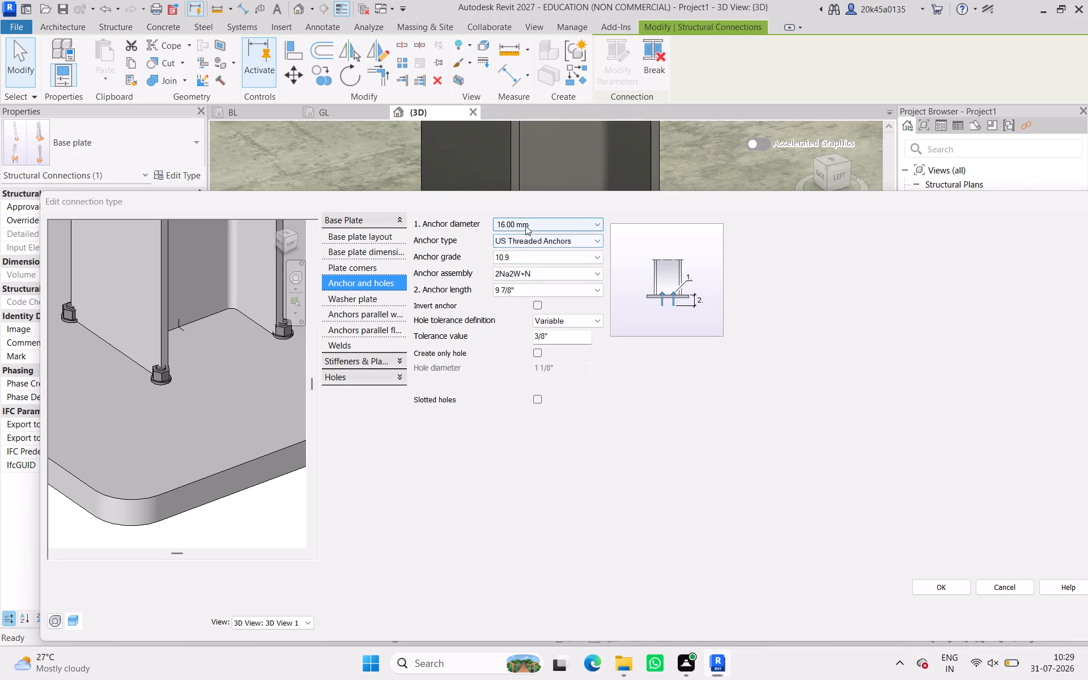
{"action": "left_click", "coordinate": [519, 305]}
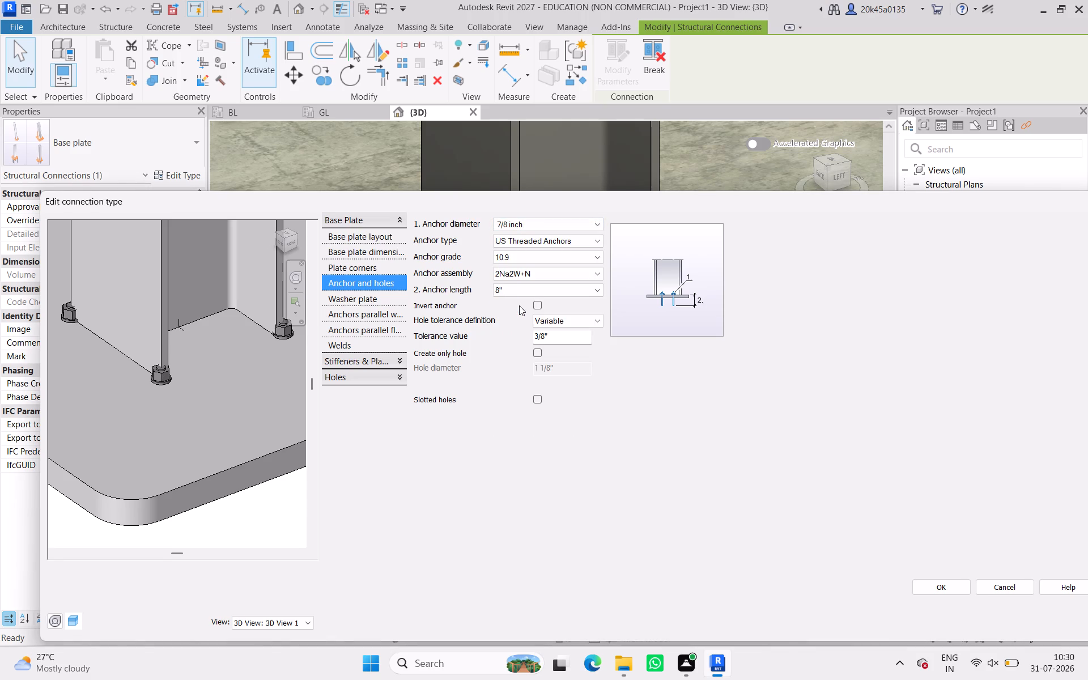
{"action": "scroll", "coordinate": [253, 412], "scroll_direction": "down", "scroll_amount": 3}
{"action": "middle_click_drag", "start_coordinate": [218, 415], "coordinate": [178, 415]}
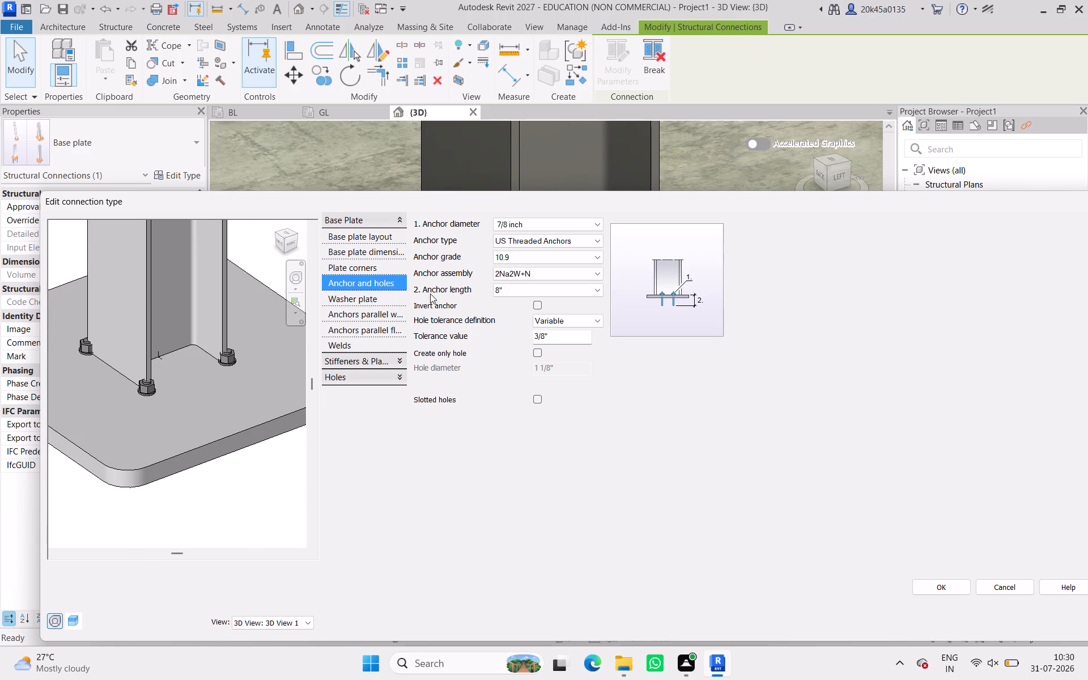
Set the threaded anchors' diameter to 30.00 mm.
{"action": "left_click", "coordinate": [529, 222]}
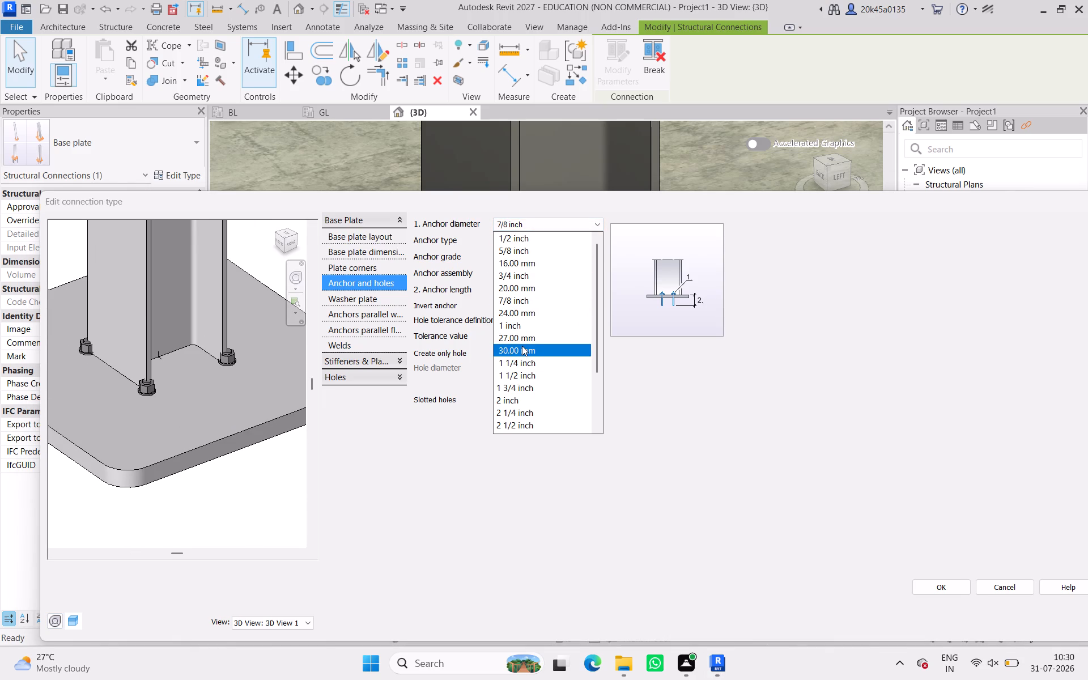
{"action": "left_click", "coordinate": [522, 346]}
{"action": "scroll", "coordinate": [176, 410], "scroll_direction": "down", "scroll_amount": 3}
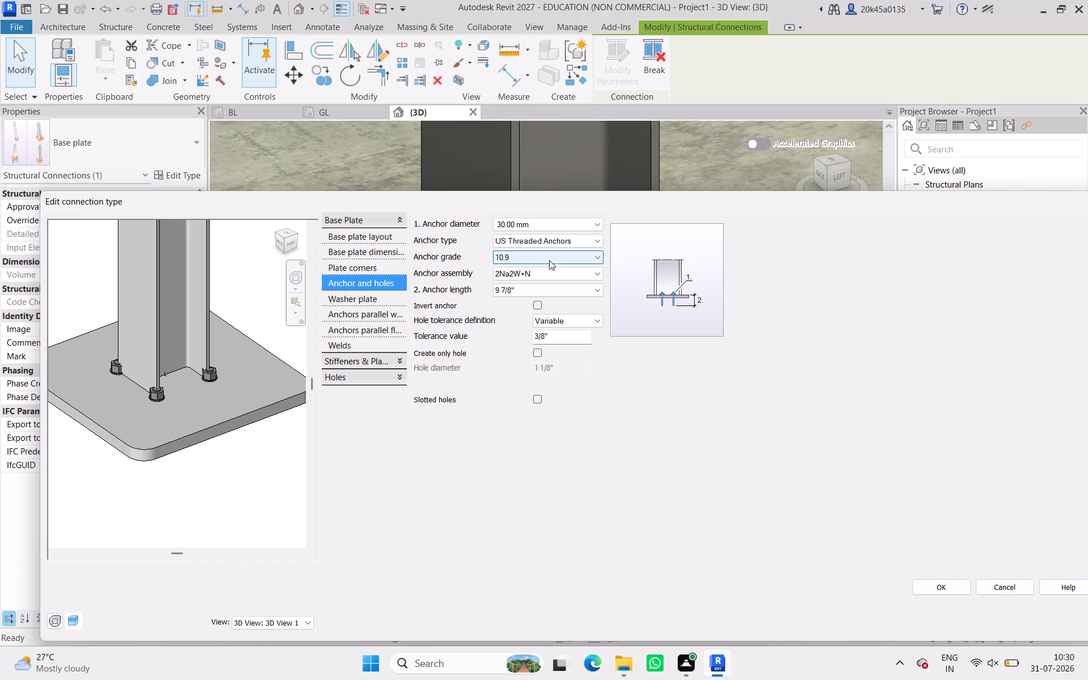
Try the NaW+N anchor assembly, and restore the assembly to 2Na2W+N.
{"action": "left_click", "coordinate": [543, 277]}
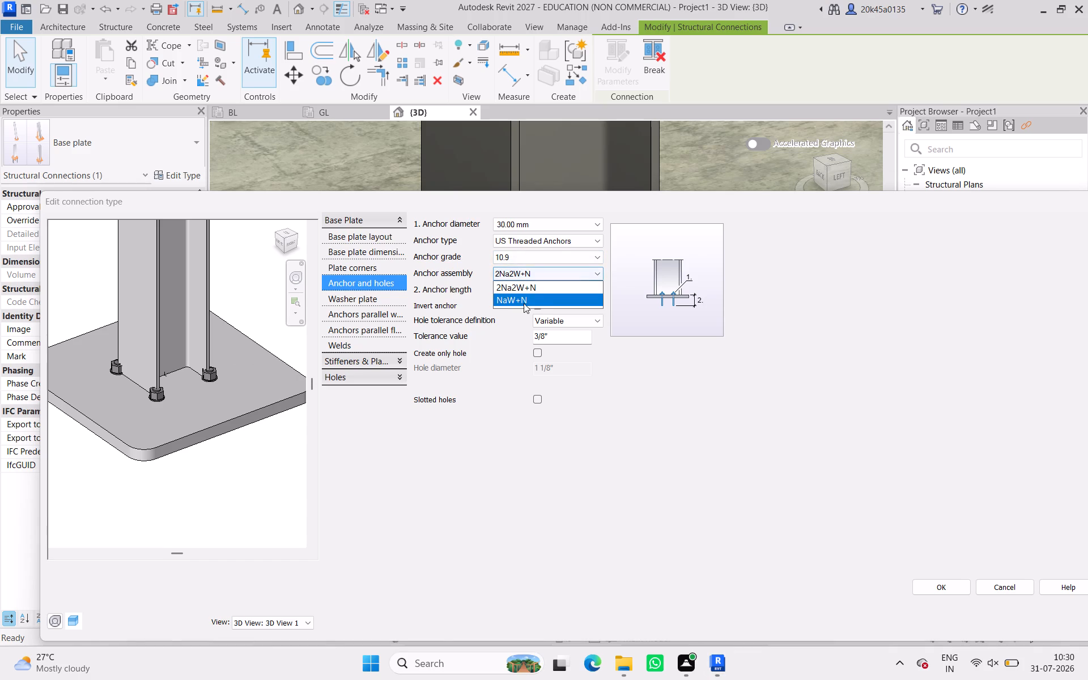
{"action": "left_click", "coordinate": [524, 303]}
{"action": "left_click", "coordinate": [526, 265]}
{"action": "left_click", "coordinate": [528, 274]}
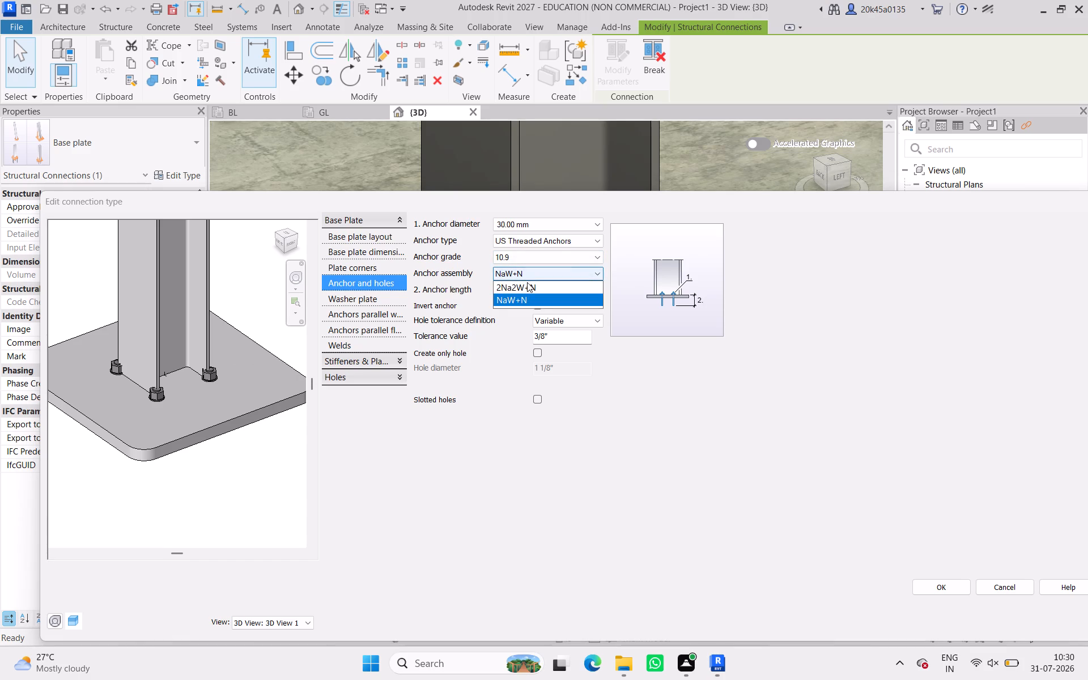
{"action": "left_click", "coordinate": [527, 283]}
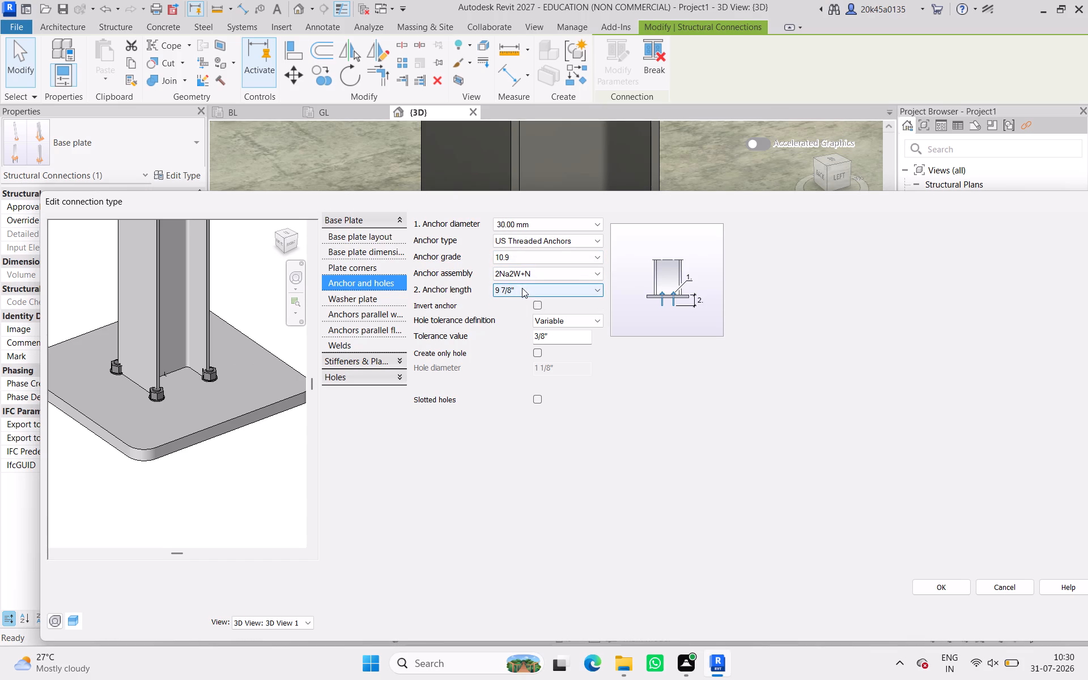
Set the anchor length to 10 7/8" and inspect the threaded anchors beneath the base plate in the preview.
{"action": "left_click", "coordinate": [526, 291]}
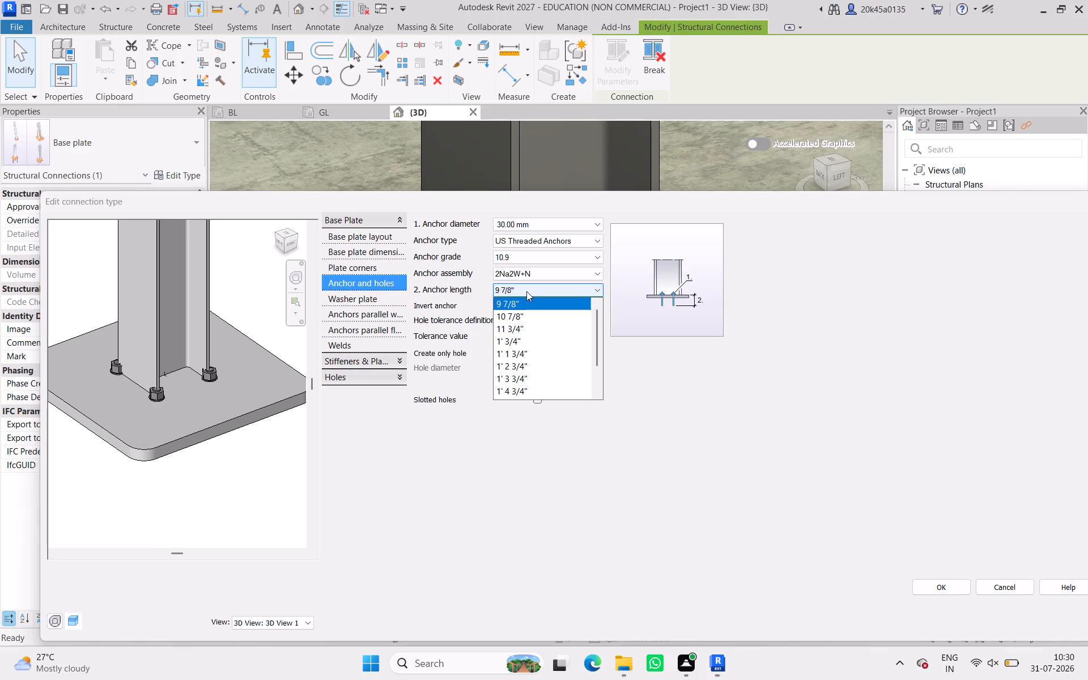
{"action": "left_click", "coordinate": [526, 291]}
{"action": "left_click", "coordinate": [524, 320]}
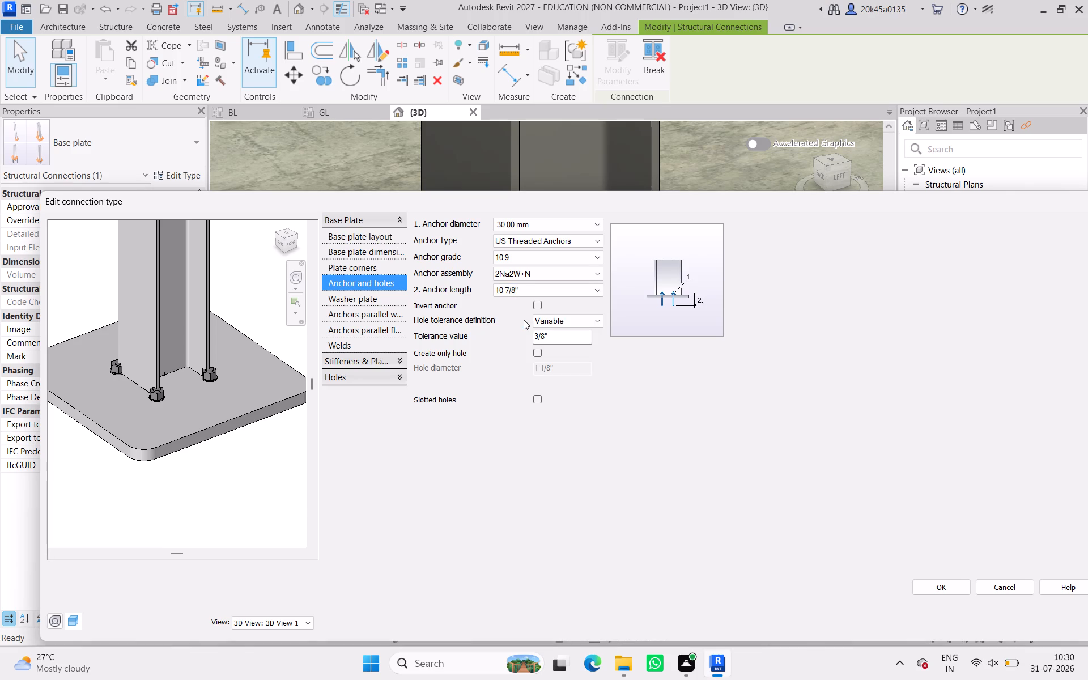
{"action": "middle_click_drag", "start_coordinate": [242, 464], "coordinate": [236, 435], "text": "shift"}
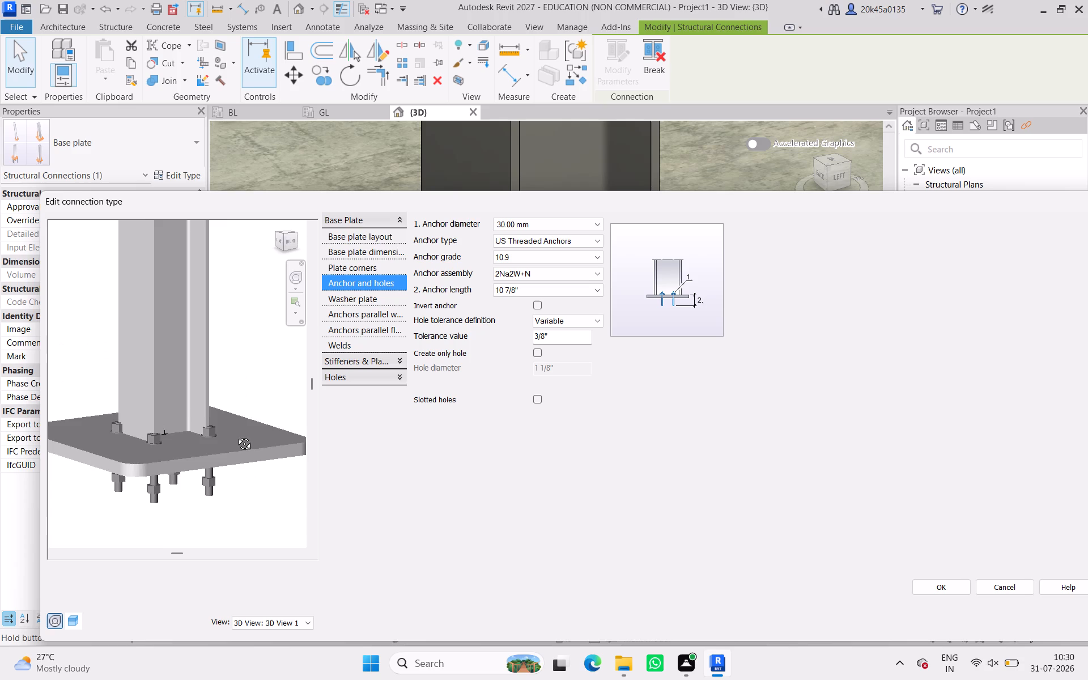
{"action": "middle_click_drag", "start_coordinate": [236, 435], "coordinate": [246, 382], "text": "shift"}
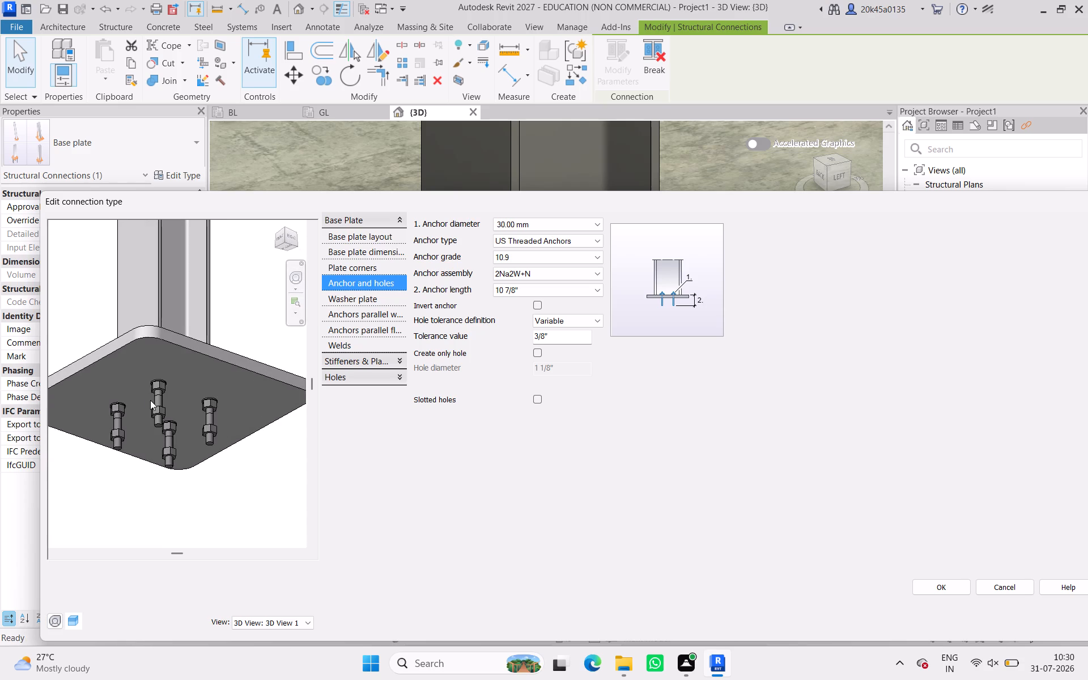
{"action": "scroll", "coordinate": [150, 400], "scroll_direction": "up", "scroll_amount": 10}
{"action": "scroll", "coordinate": [164, 392], "scroll_direction": "down", "scroll_amount": 9}
{"action": "middle_click_drag", "start_coordinate": [164, 392], "coordinate": [169, 402], "text": "shift"}
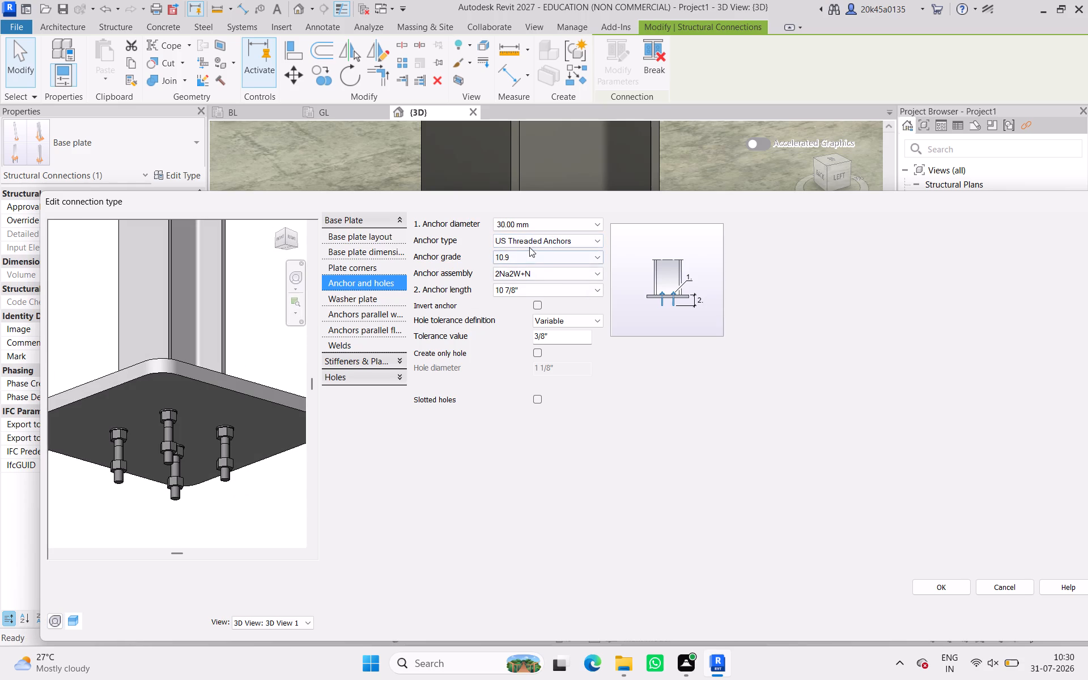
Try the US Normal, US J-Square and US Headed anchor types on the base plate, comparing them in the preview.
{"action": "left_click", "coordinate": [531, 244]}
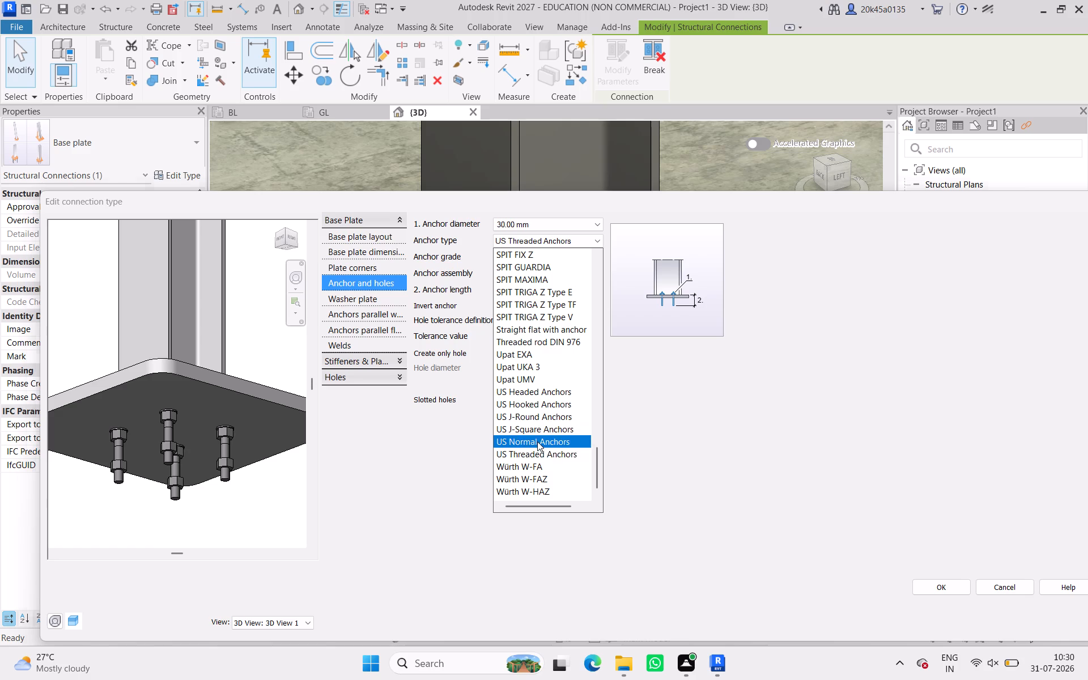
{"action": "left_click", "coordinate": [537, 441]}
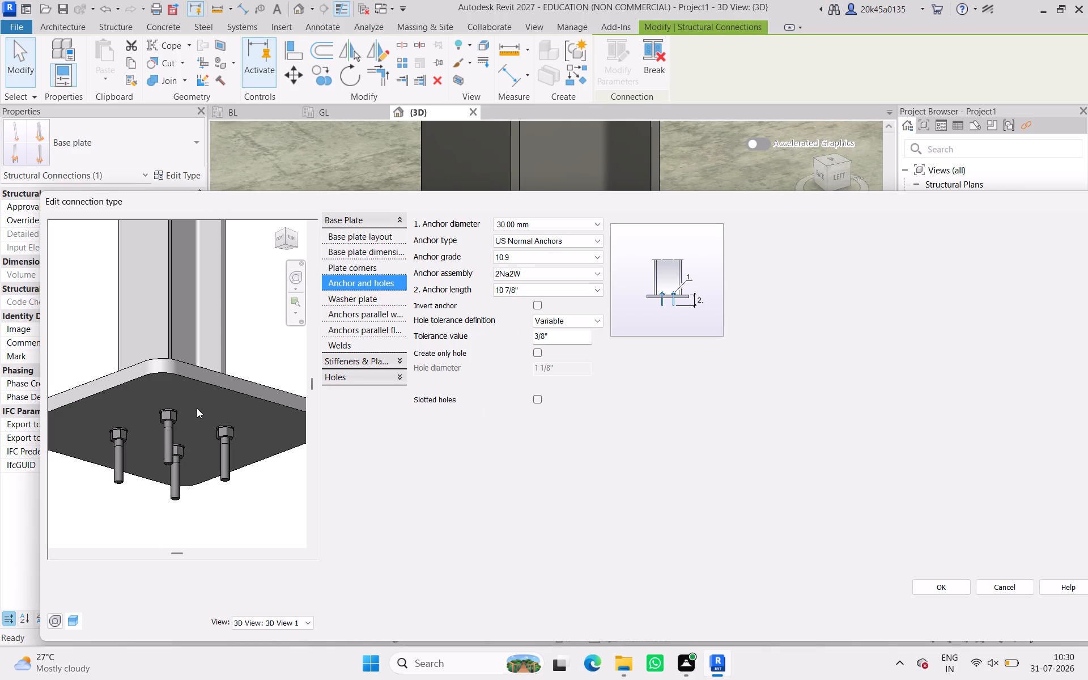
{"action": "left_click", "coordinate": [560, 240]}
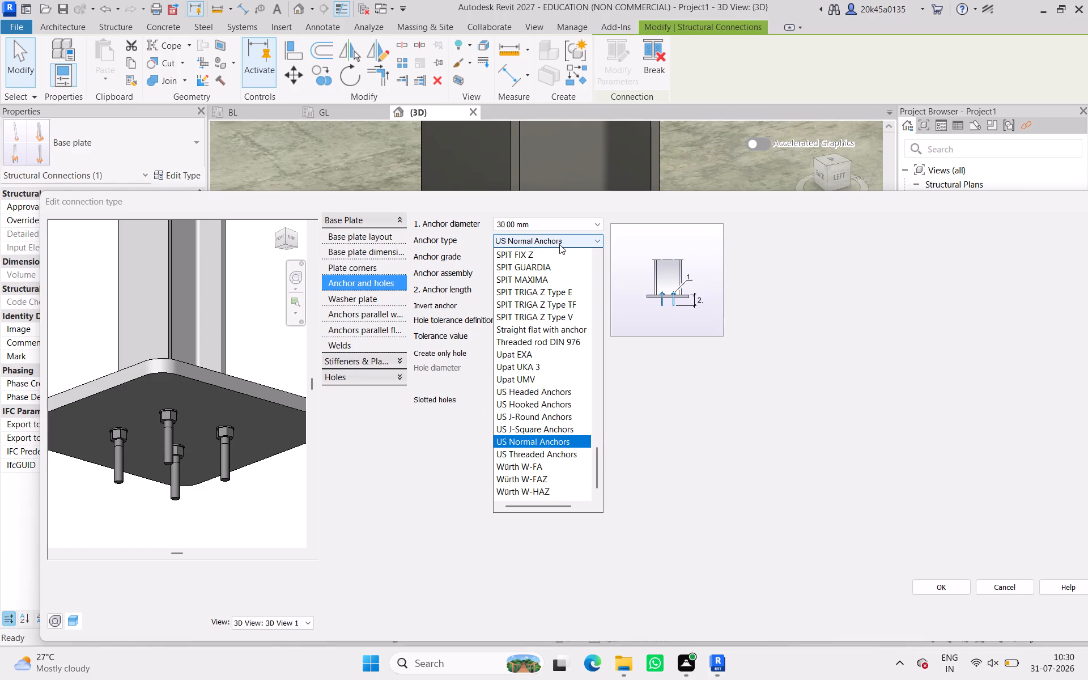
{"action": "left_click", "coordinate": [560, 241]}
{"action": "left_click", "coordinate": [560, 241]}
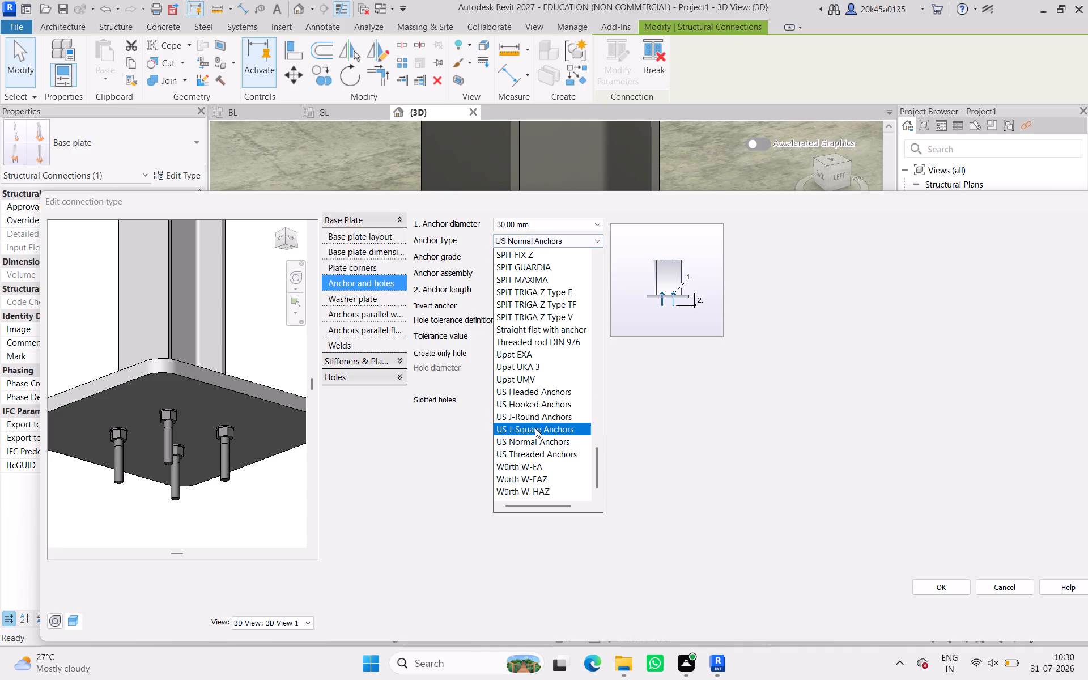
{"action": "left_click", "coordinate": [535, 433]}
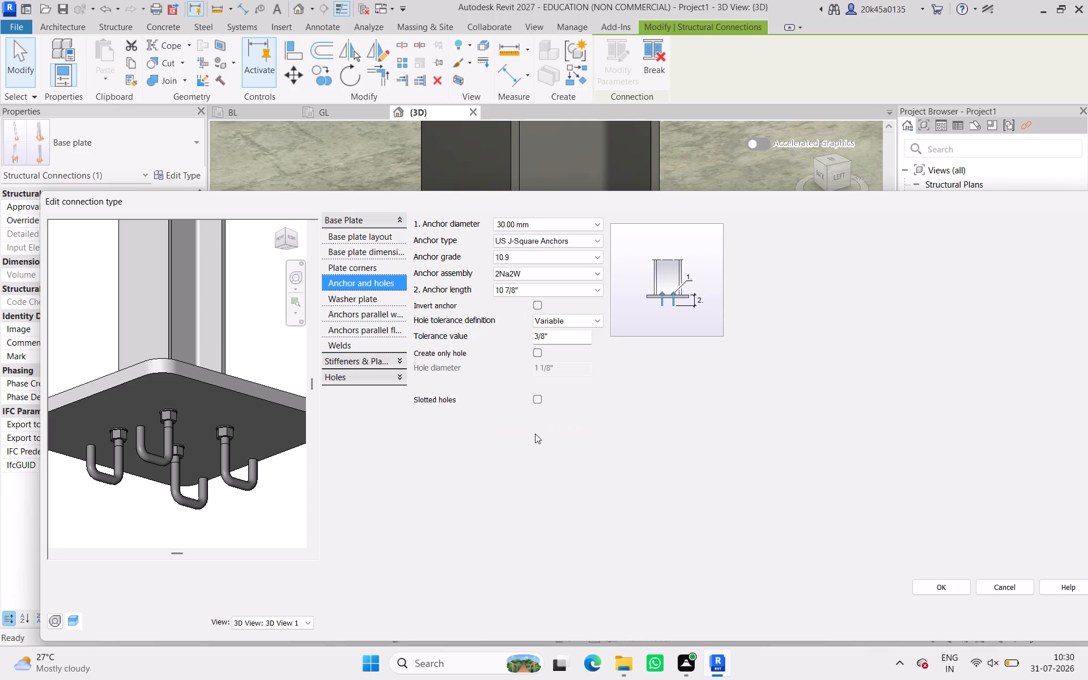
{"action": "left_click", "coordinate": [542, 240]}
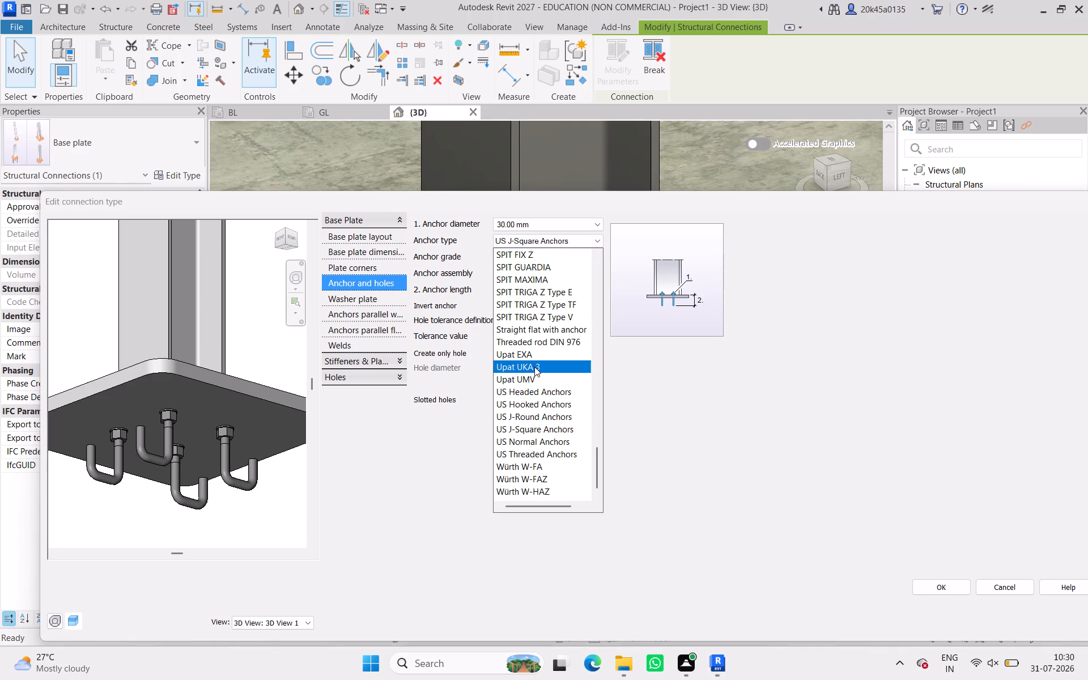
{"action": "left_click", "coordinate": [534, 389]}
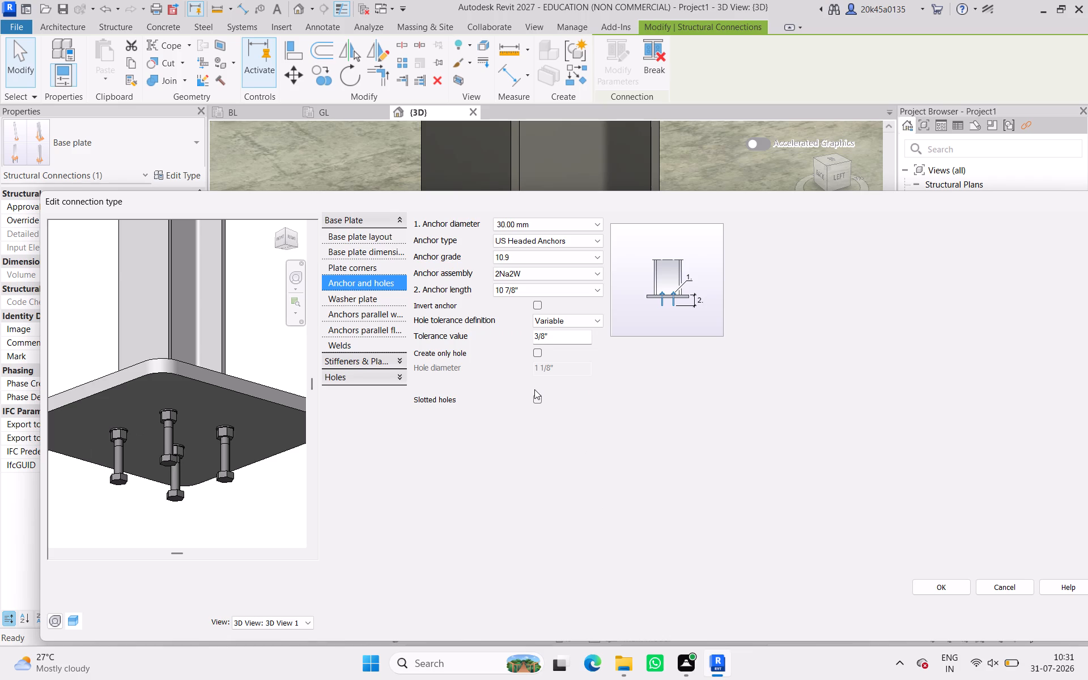
Set the base plate's anchor type to US Hooked Anchors.
{"action": "left_click", "coordinate": [543, 236]}
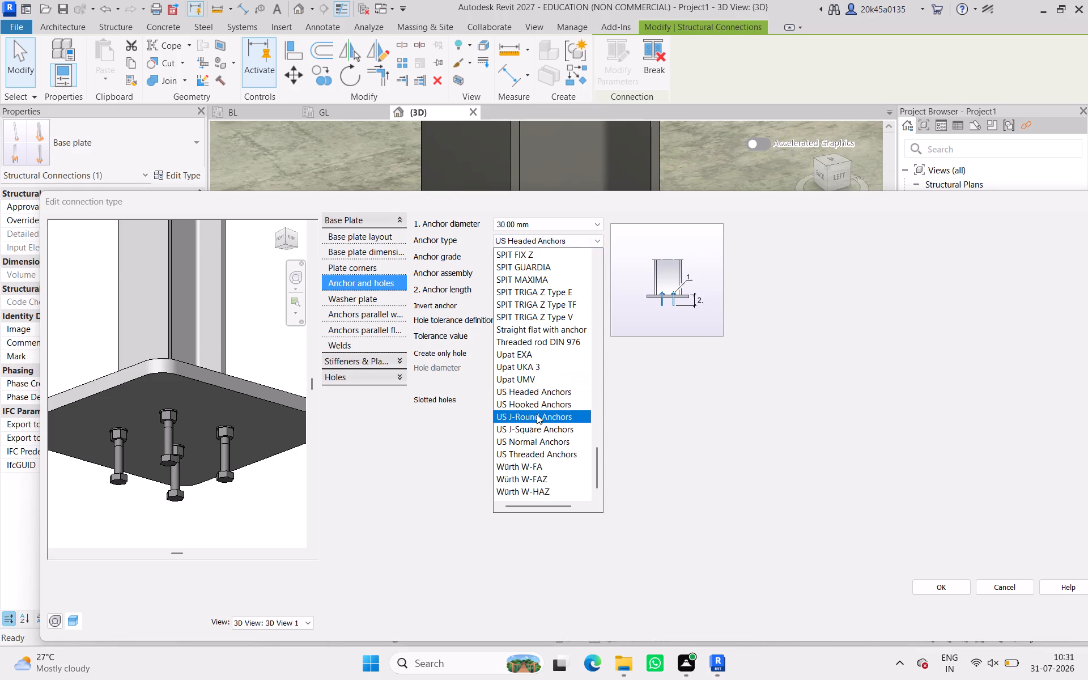
{"action": "left_click", "coordinate": [537, 406]}
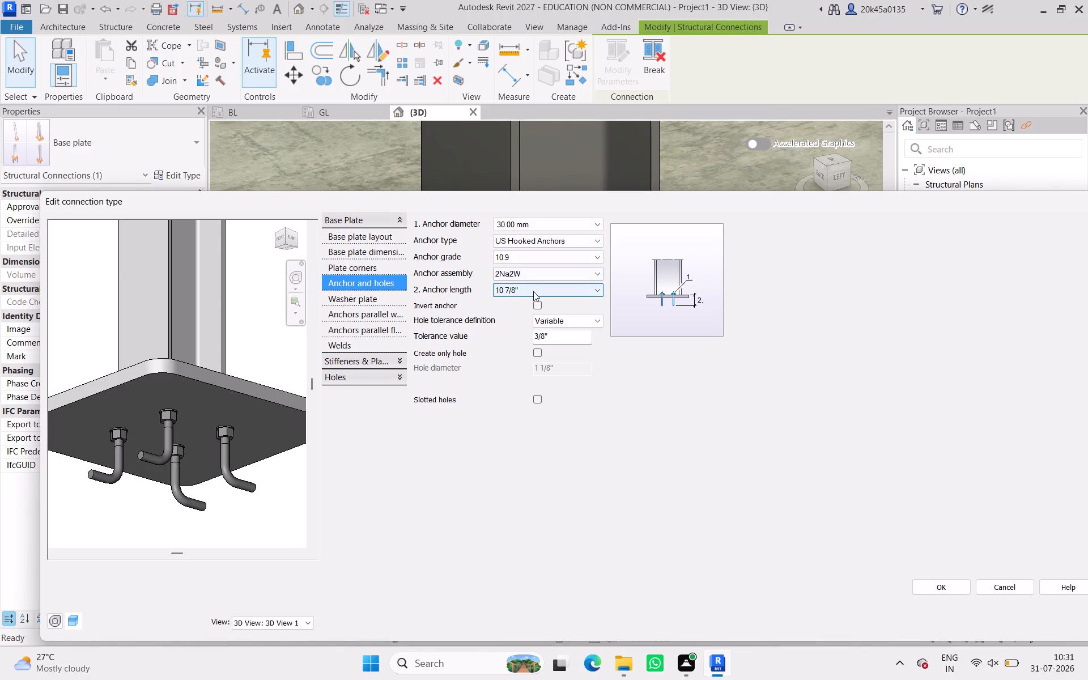
Set the hooked anchors' length to 1' 2 3/4".
{"action": "left_click", "coordinate": [533, 291]}
{"action": "left_click", "coordinate": [526, 365]}
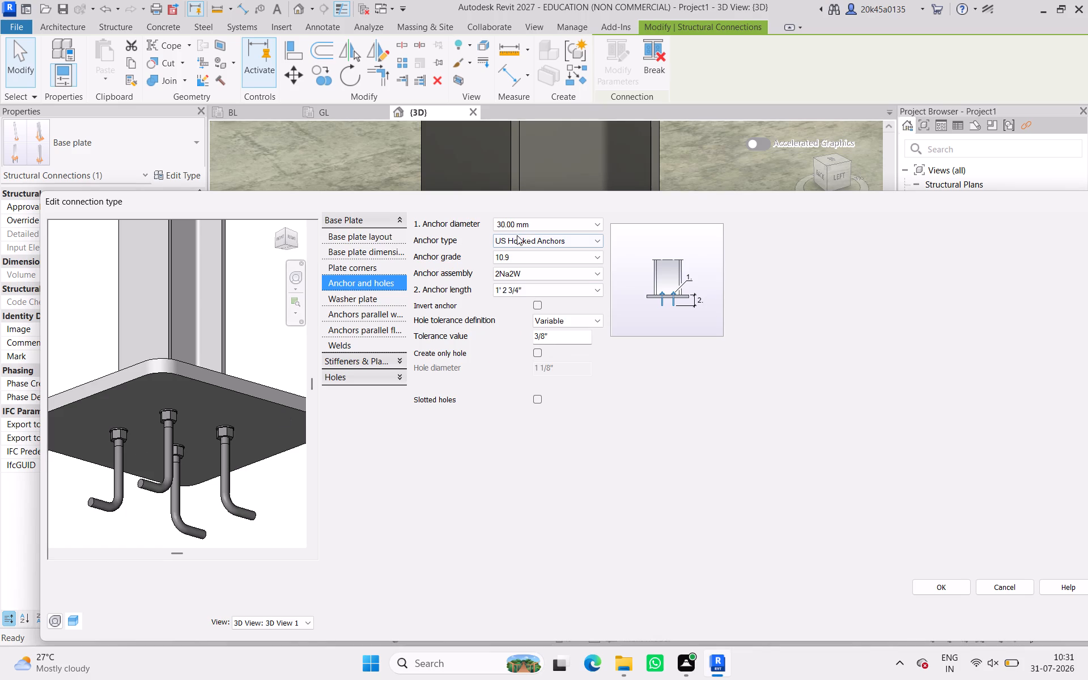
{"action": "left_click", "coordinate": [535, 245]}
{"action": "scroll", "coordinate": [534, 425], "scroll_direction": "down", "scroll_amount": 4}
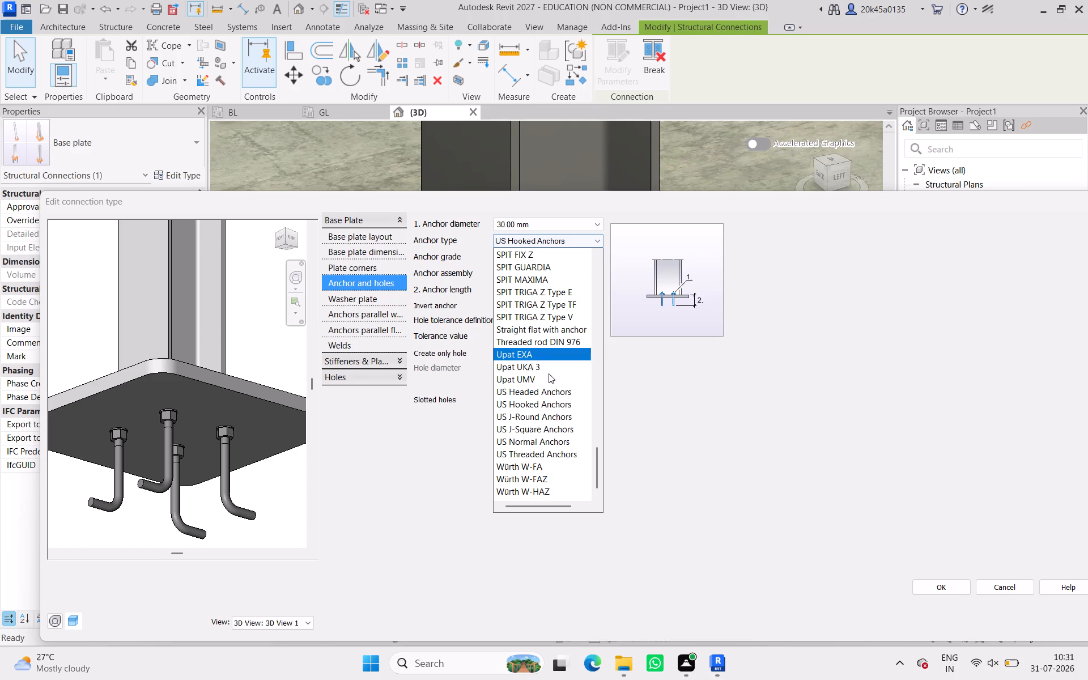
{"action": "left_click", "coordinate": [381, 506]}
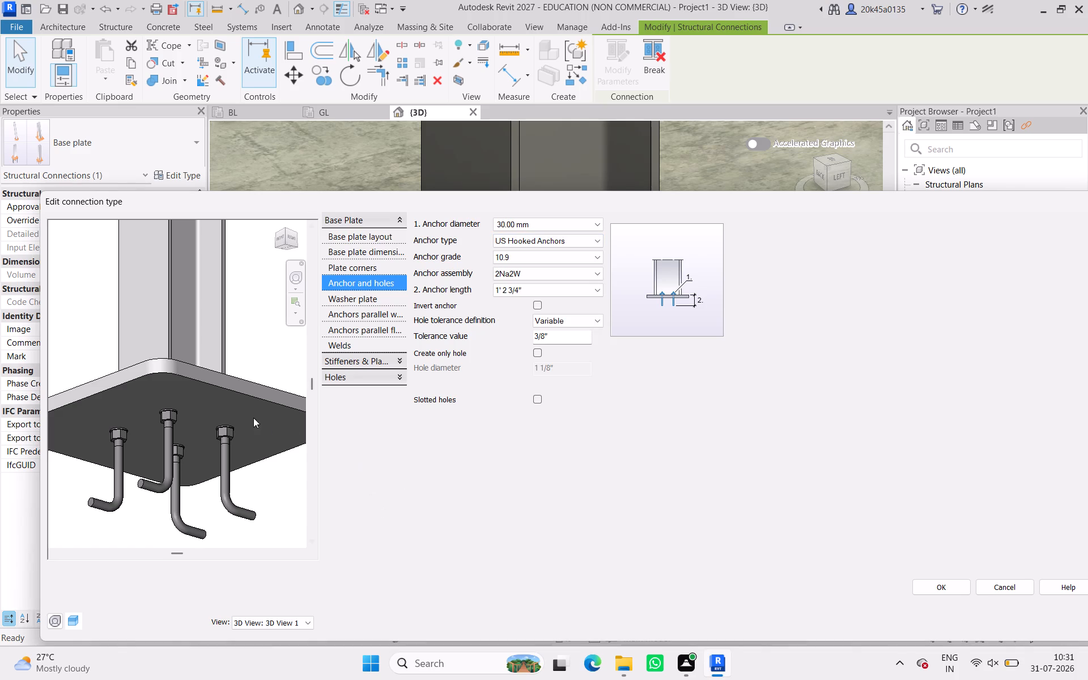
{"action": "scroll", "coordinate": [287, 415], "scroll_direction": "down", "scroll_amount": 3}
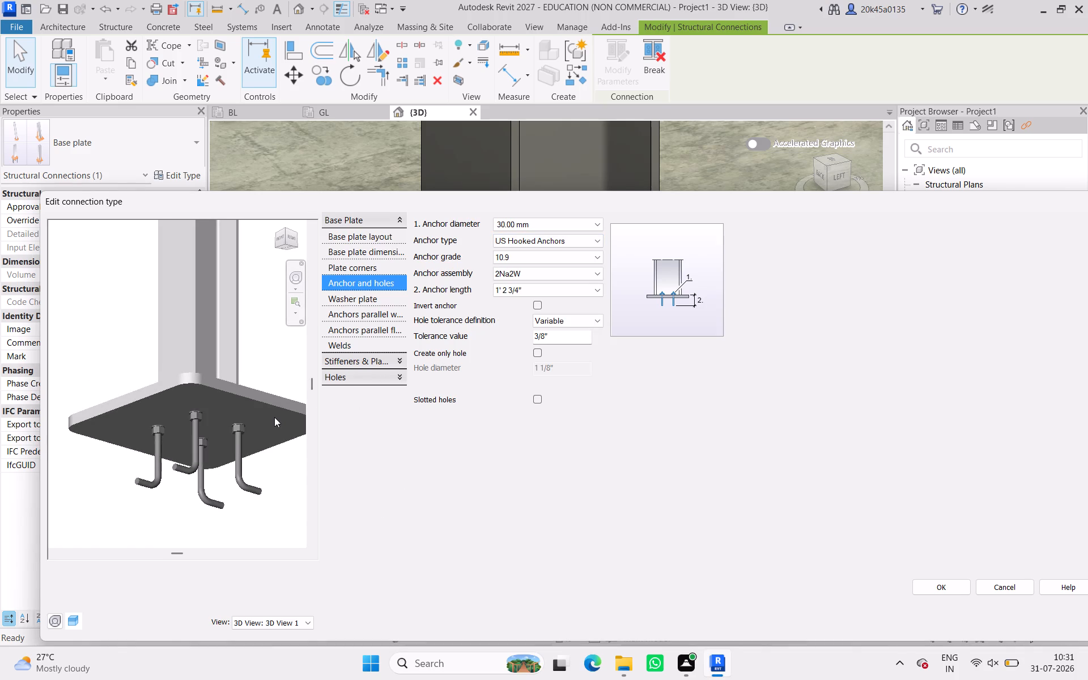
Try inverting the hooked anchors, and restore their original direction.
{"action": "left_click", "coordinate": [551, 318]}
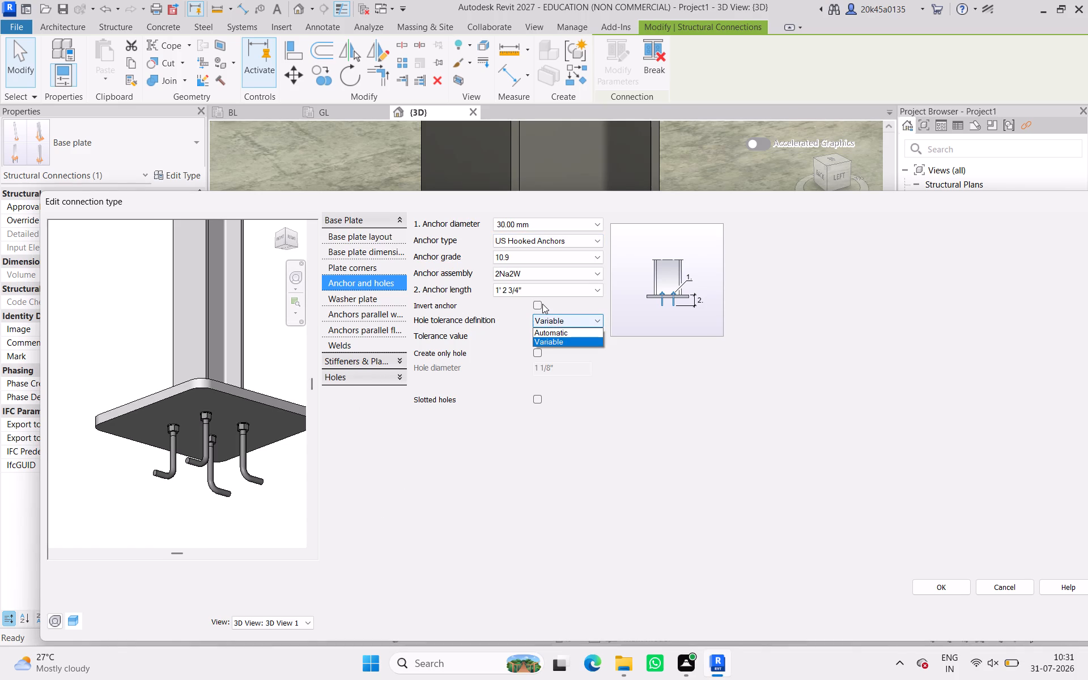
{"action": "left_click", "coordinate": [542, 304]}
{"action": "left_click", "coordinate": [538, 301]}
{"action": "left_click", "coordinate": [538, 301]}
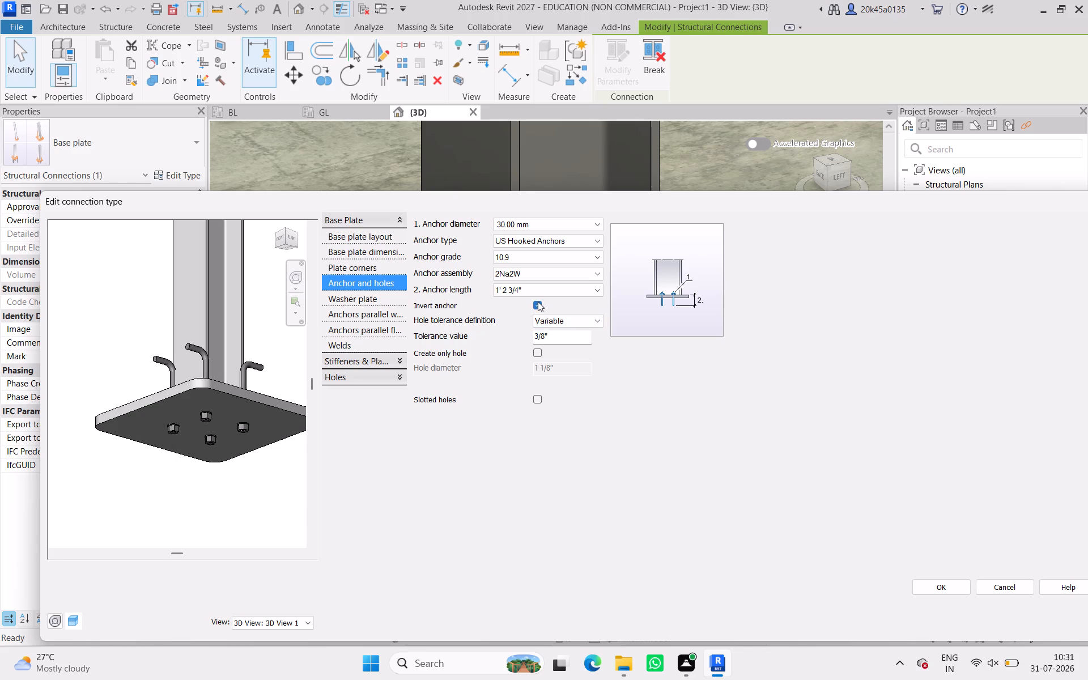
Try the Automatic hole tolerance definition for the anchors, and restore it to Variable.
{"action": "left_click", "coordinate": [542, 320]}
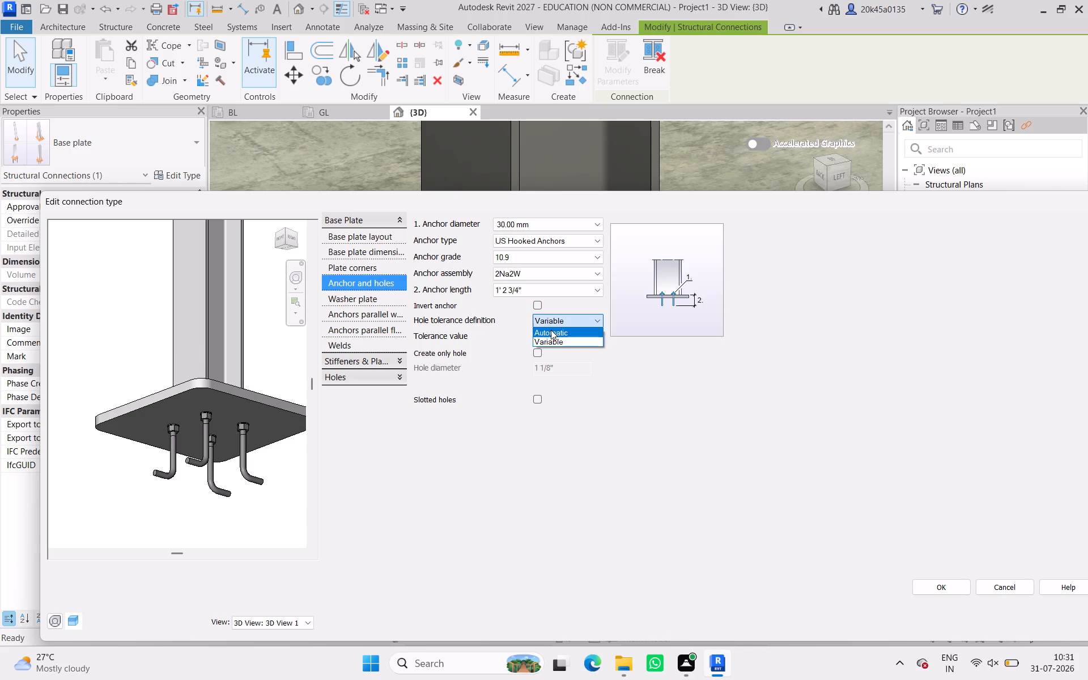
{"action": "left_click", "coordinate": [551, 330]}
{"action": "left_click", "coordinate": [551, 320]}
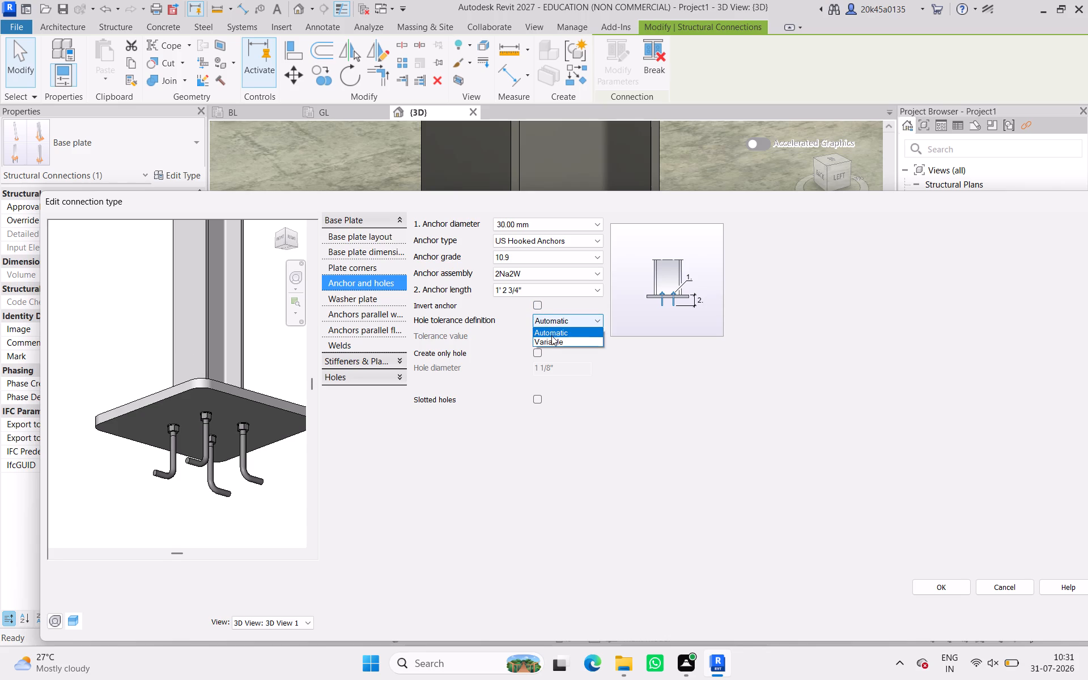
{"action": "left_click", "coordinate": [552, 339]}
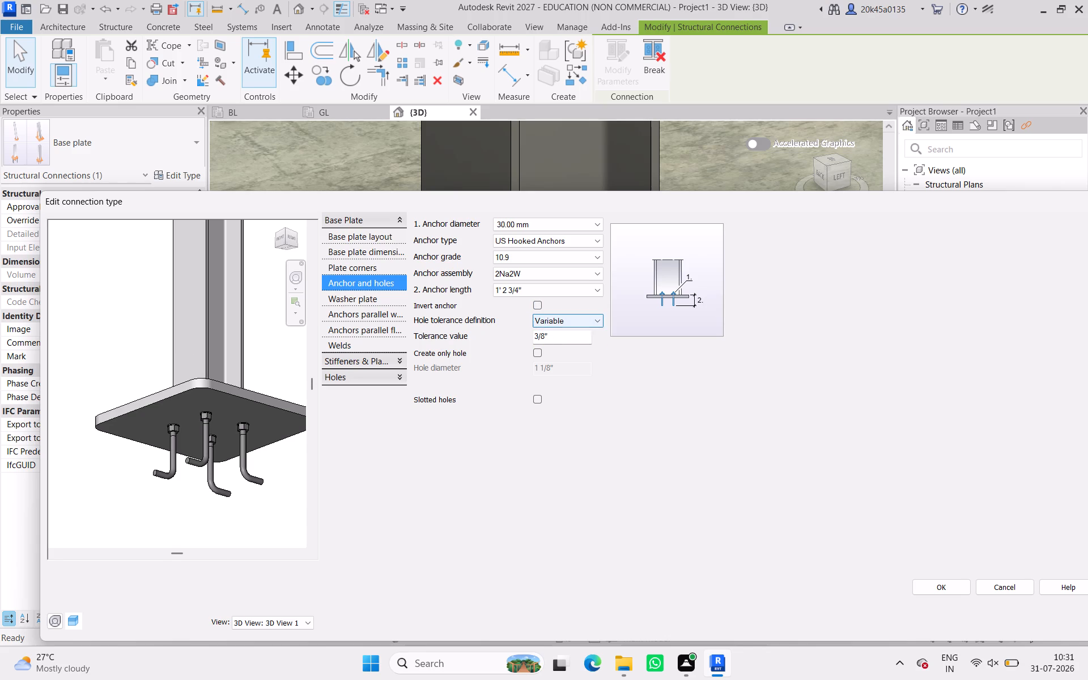
Create washer plates at the base plate anchors, comparing the preview from above with and without them.
{"action": "left_click", "coordinate": [354, 295]}
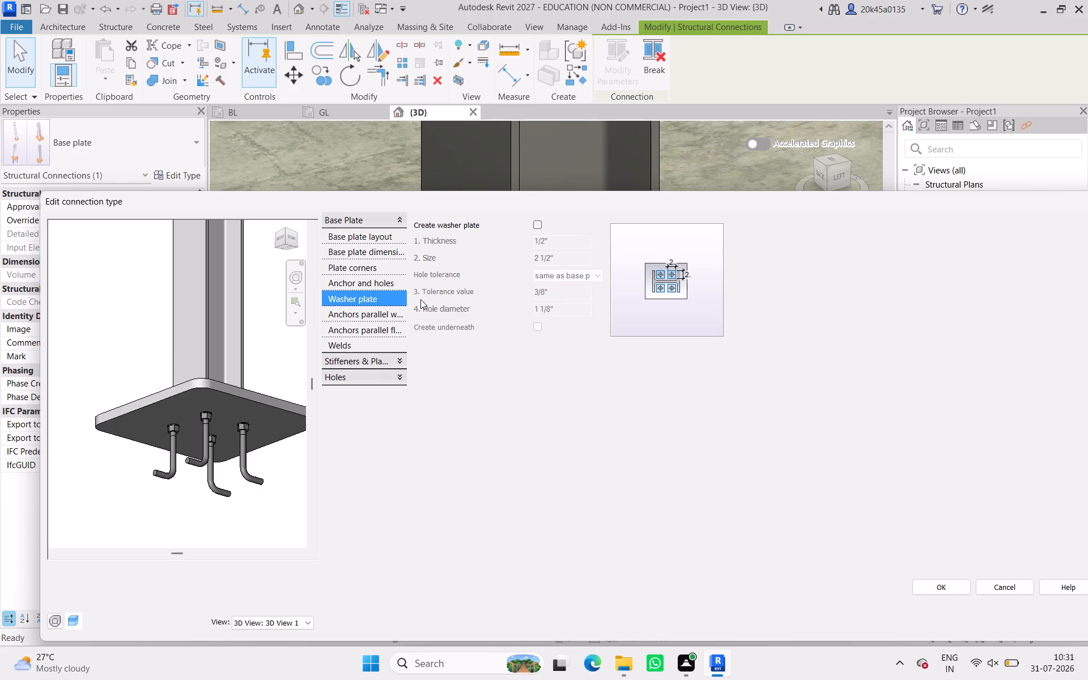
{"action": "left_click", "coordinate": [538, 224]}
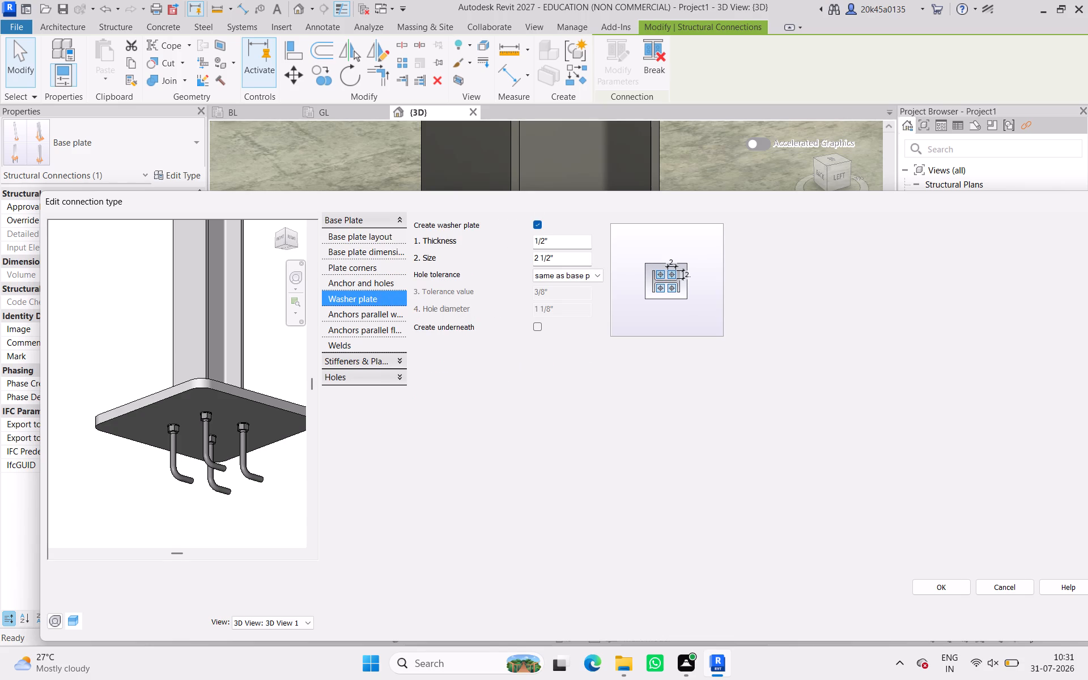
{"action": "left_click", "coordinate": [538, 225]}
{"action": "left_click", "coordinate": [538, 225]}
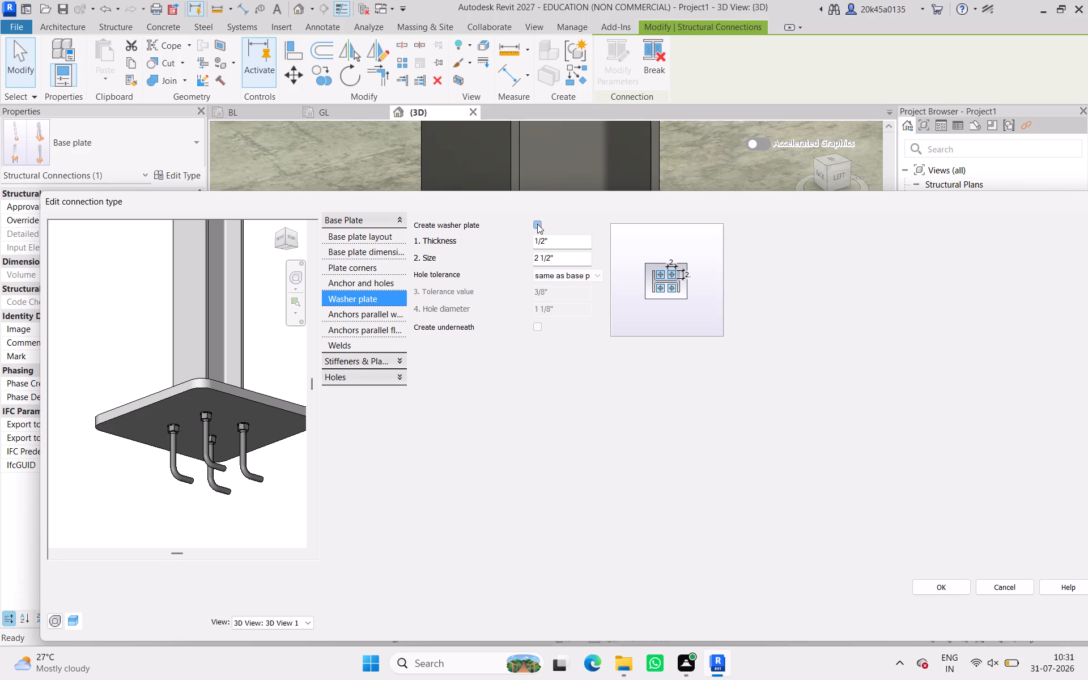
{"action": "left_click", "coordinate": [537, 224]}
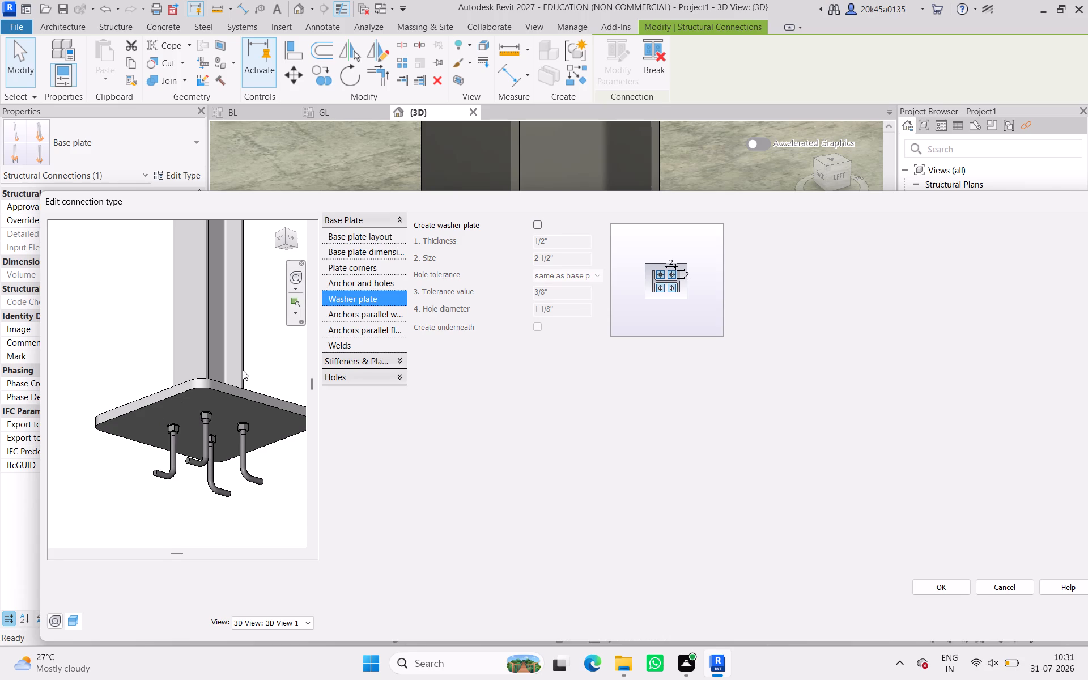
{"action": "middle_click_drag", "start_coordinate": [243, 370], "coordinate": [252, 429], "text": "shift"}
{"action": "left_click", "coordinate": [538, 226]}
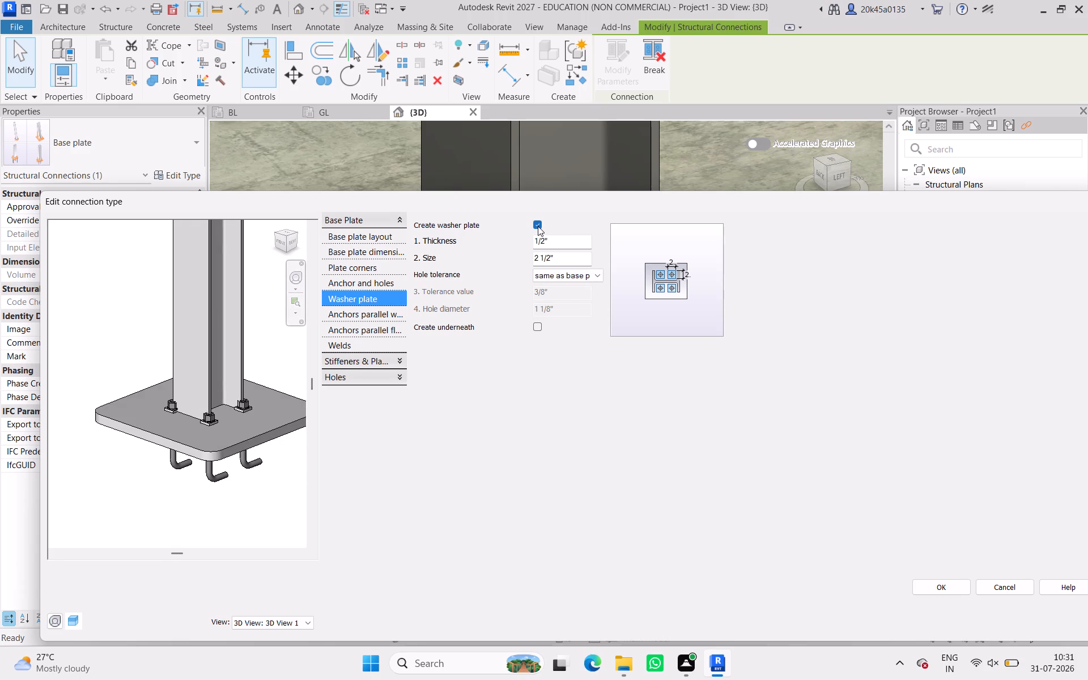
{"action": "left_click", "coordinate": [538, 226]}
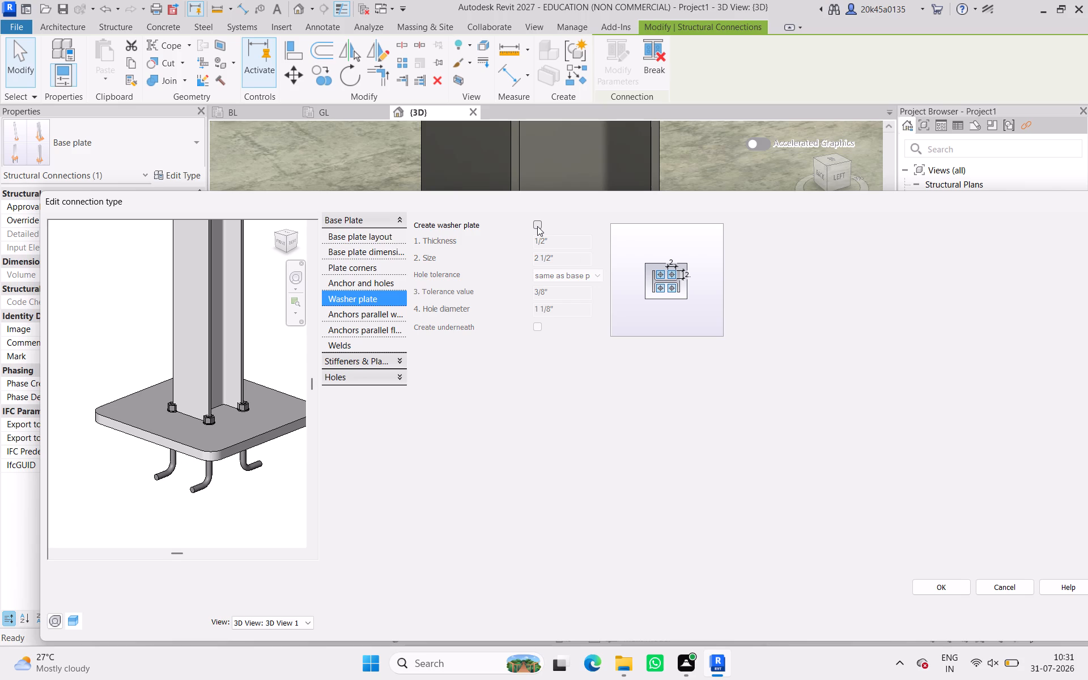
{"action": "left_click", "coordinate": [537, 226]}
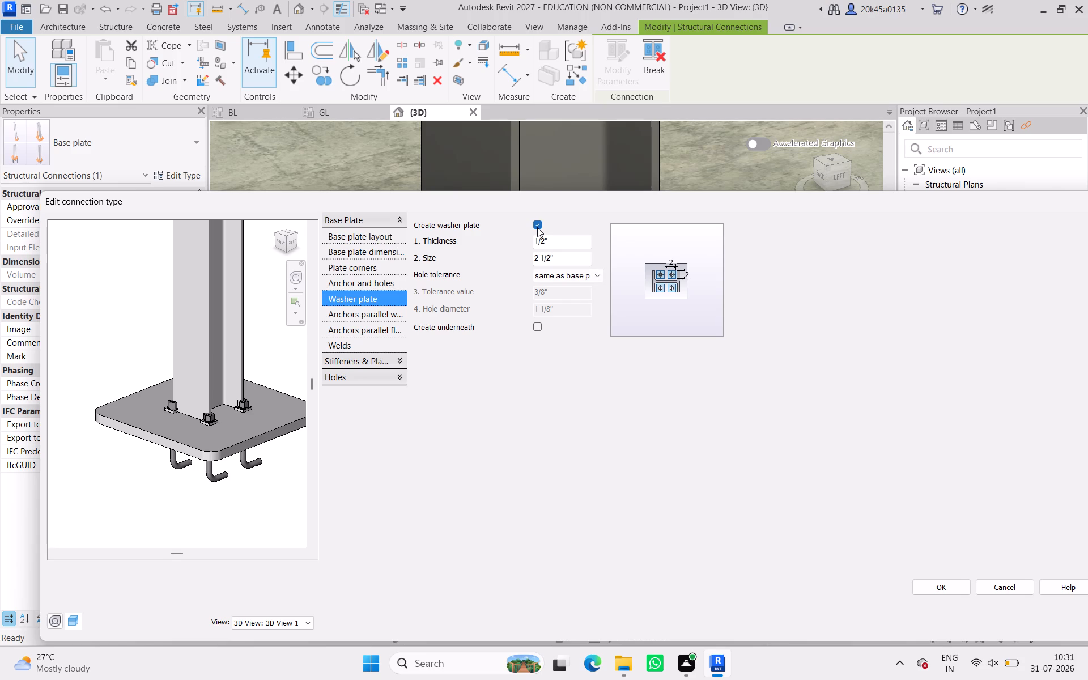
Set the washer plates' hole tolerance to variable, keeping washer plate creation enabled.
{"action": "left_click", "coordinate": [577, 273]}
{"action": "left_click", "coordinate": [563, 295]}
{"action": "left_click", "coordinate": [539, 225]}
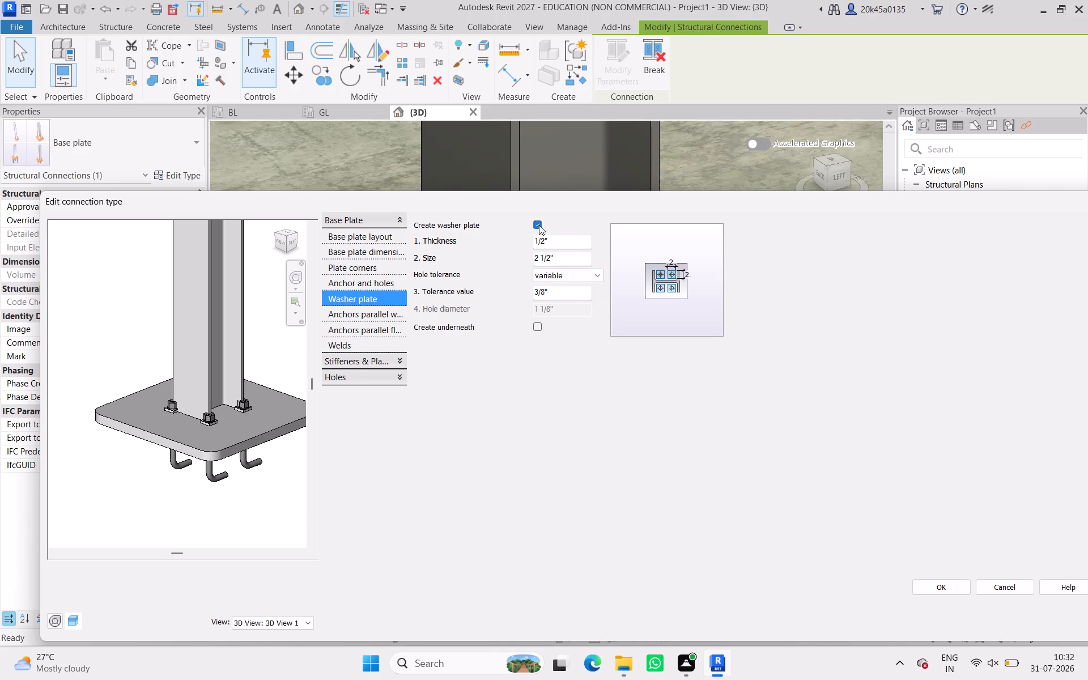
{"action": "left_click", "coordinate": [535, 227]}
Set the number of anchors parallel to the web to 4, also trying 3 for comparison.
{"action": "left_click", "coordinate": [373, 313]}
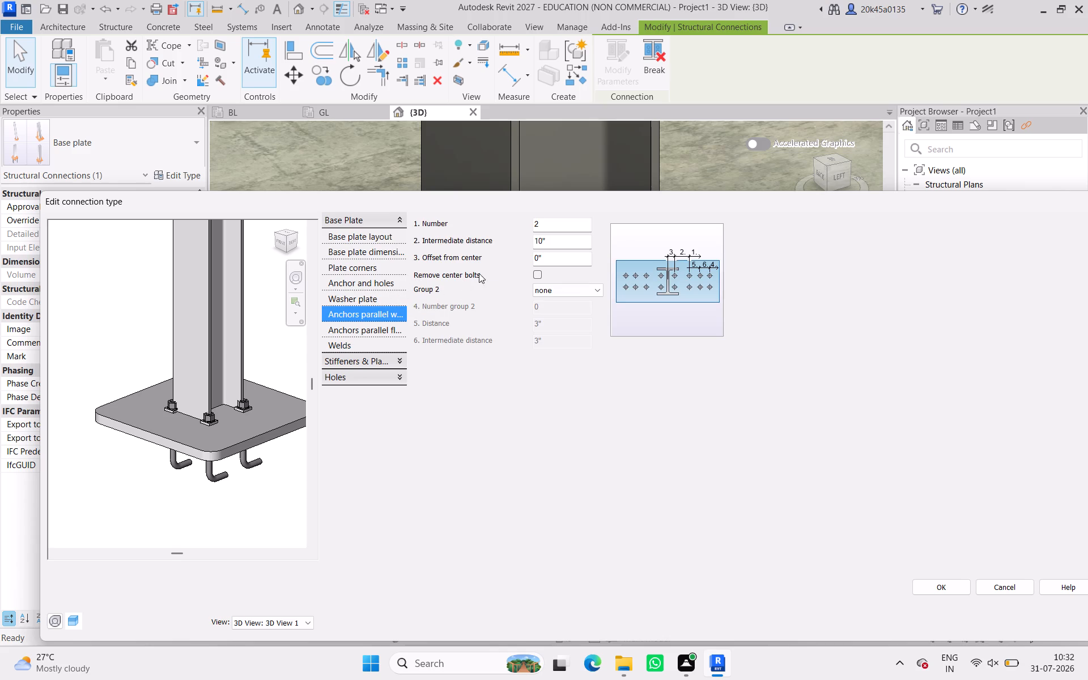
{"action": "left_click_drag", "start_coordinate": [550, 228], "coordinate": [506, 224]}
{"action": "key", "text": "4"}
{"action": "key", "text": "Return"}
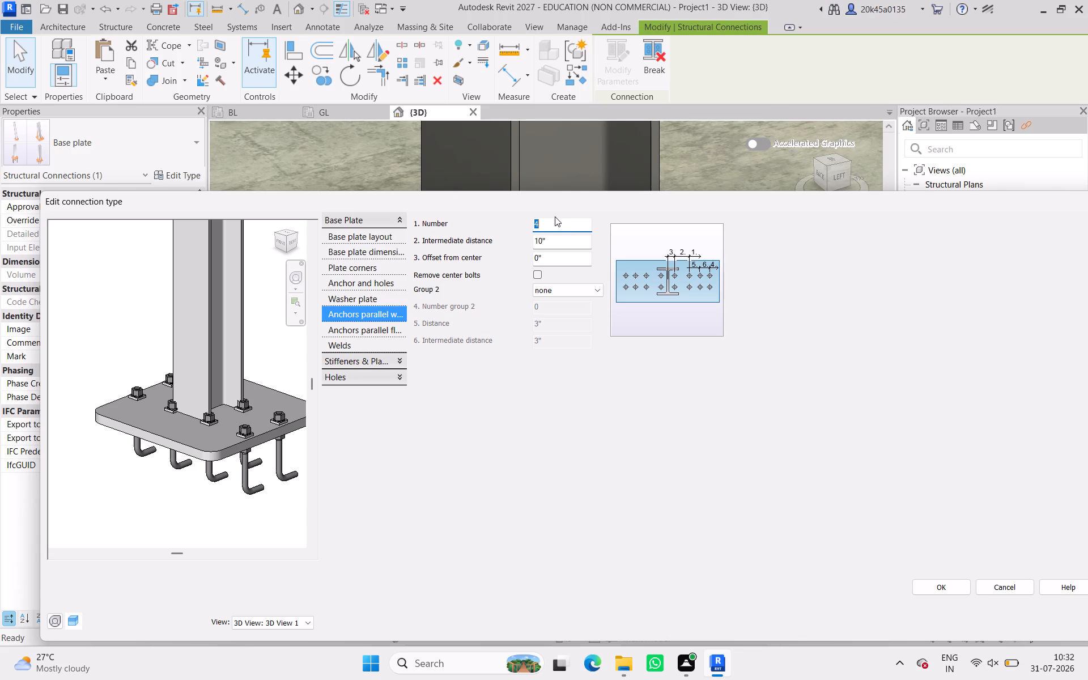
{"action": "key", "text": "3"}
{"action": "key", "text": "Return"}
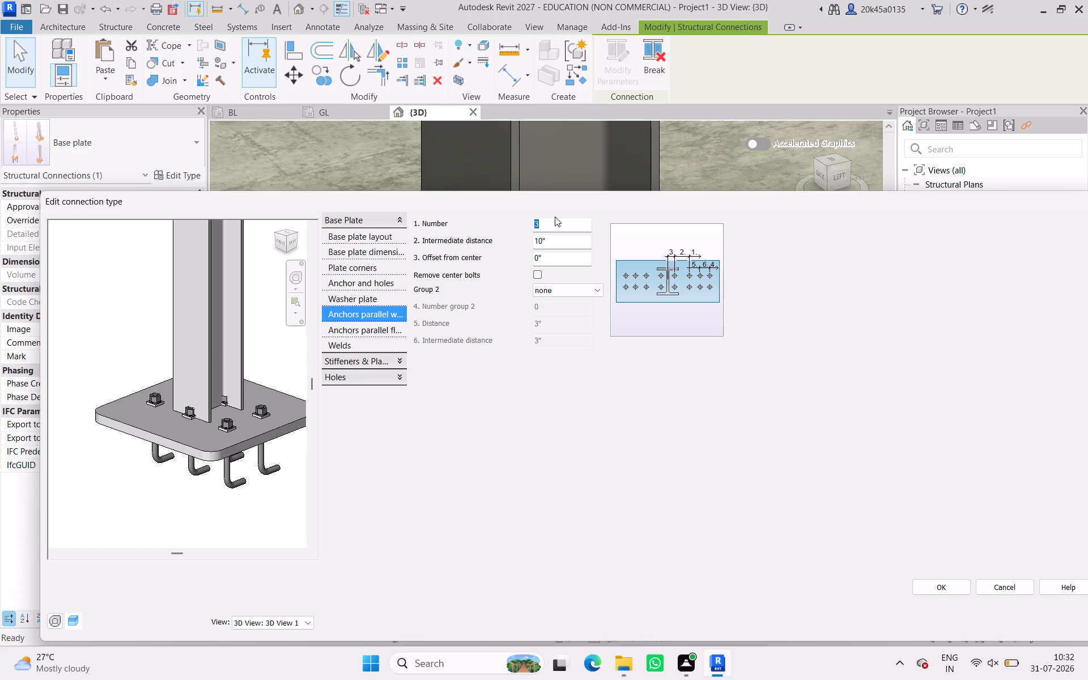
{"action": "key", "text": "4"}
{"action": "key", "text": "Return"}
{"action": "key", "text": "Return"}
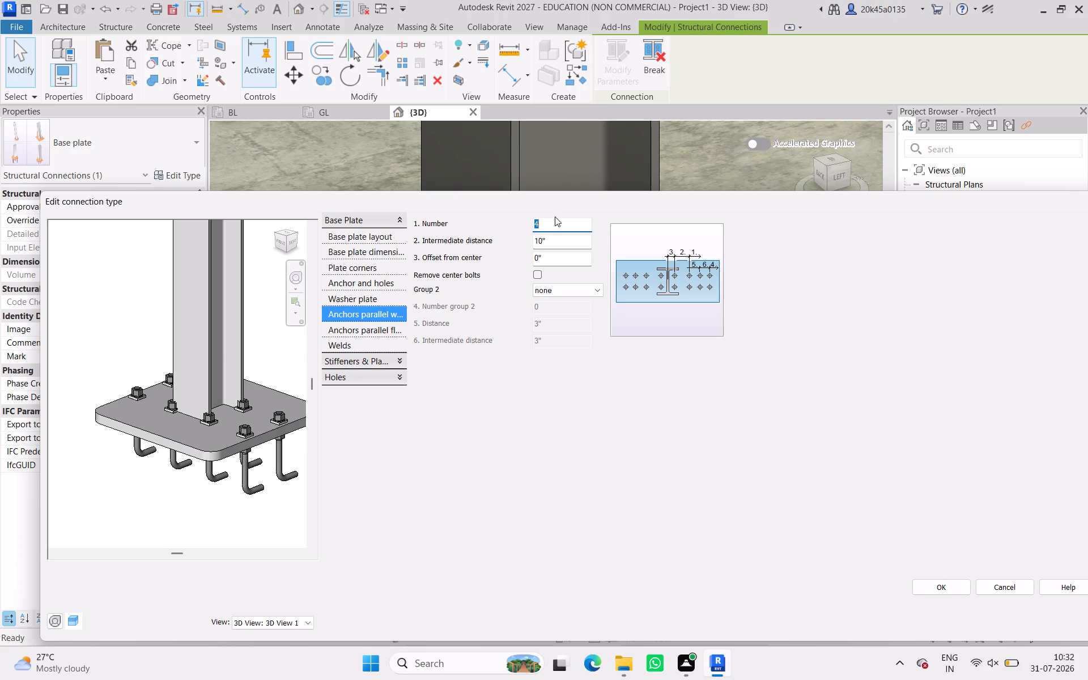
{"action": "left_click", "coordinate": [472, 410]}
Enable removal of the center bolts for the anchors parallel to the web.
{"action": "left_click", "coordinate": [538, 271]}
Set Group 2 of the anchors parallel to the web to left side.
{"action": "left_click", "coordinate": [537, 289]}
{"action": "left_click", "coordinate": [543, 314]}
Turn off removal of the center bolts for the anchors parallel to the web.
{"action": "middle_click_drag", "start_coordinate": [189, 444], "coordinate": [198, 376], "text": "shift"}
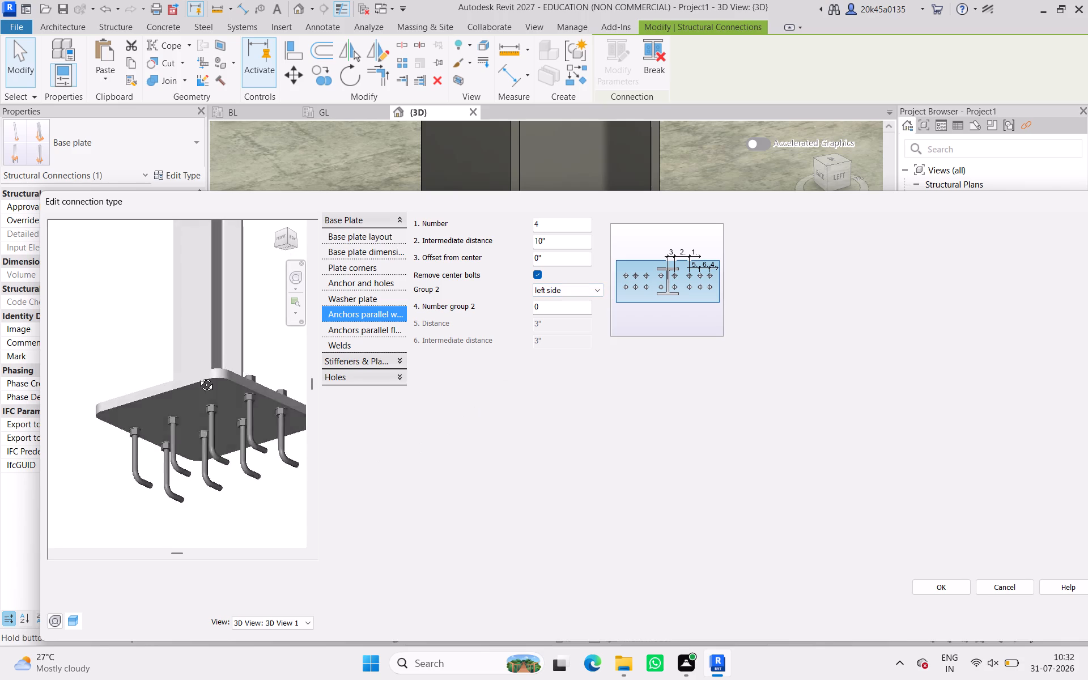
{"action": "middle_click_drag", "start_coordinate": [198, 376], "coordinate": [201, 363], "text": "shift"}
{"action": "middle_click_drag", "start_coordinate": [217, 380], "coordinate": [217, 401], "text": "shift"}
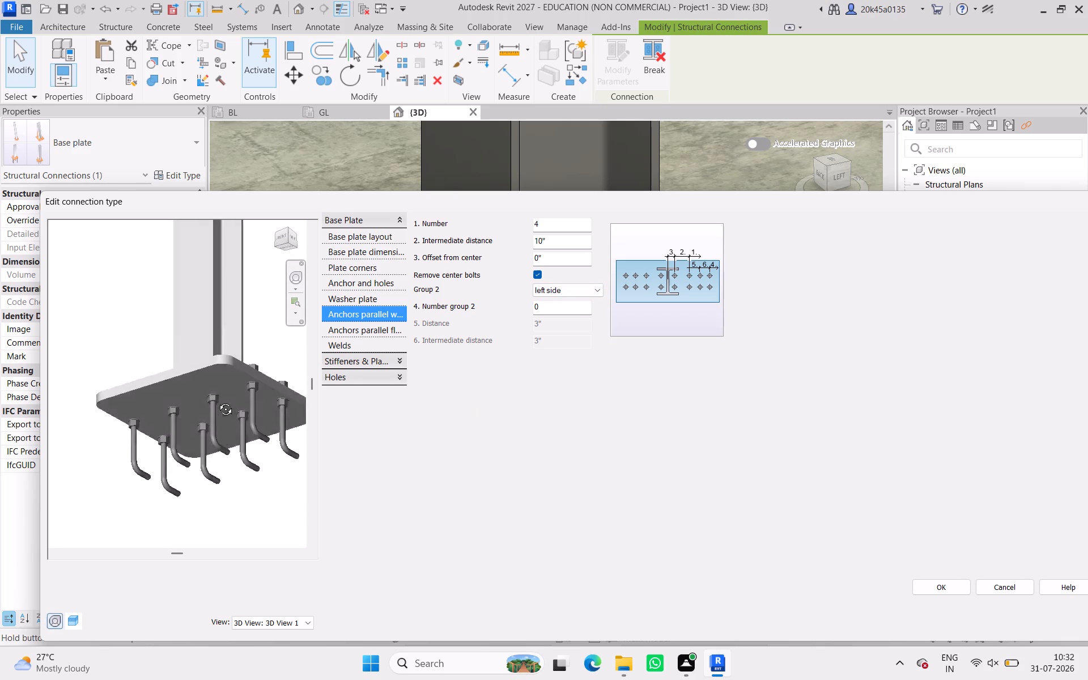
{"action": "middle_click_drag", "start_coordinate": [217, 401], "coordinate": [219, 460], "text": "shift"}
{"action": "left_click", "coordinate": [538, 274]}
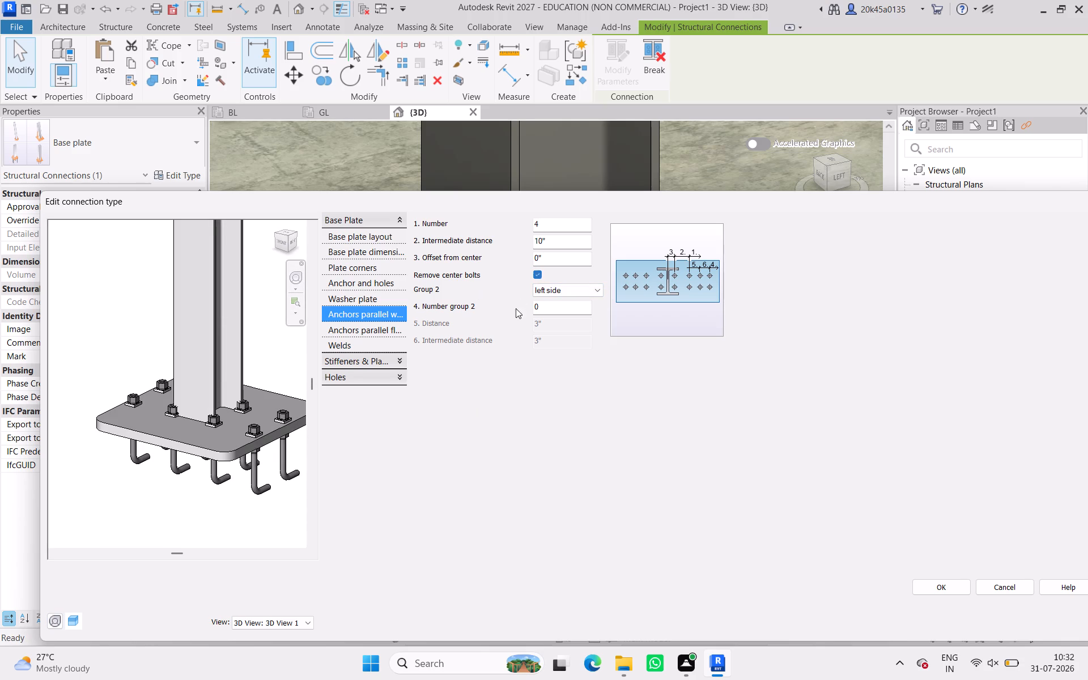
{"action": "left_click", "coordinate": [447, 392]}
Set the number of anchors parallel to the flange to 4.
{"action": "left_click", "coordinate": [388, 329]}
{"action": "left_click", "coordinate": [568, 224]}
{"action": "left_click_drag", "start_coordinate": [563, 225], "coordinate": [508, 219]}
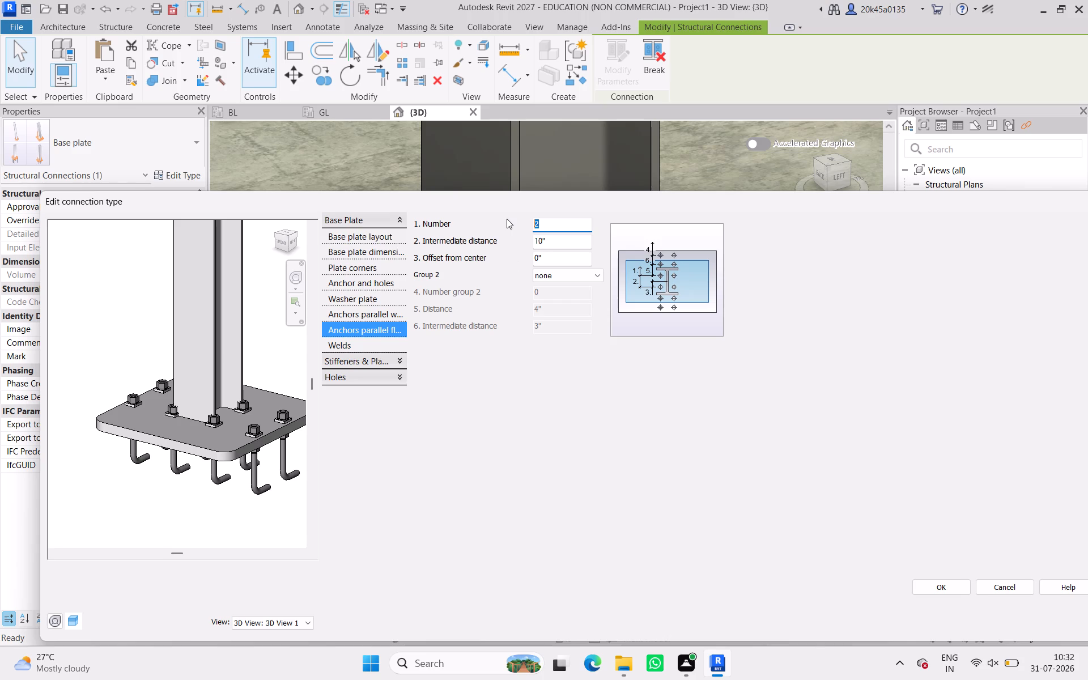
{"action": "key", "text": "4"}
{"action": "key", "text": "Return"}
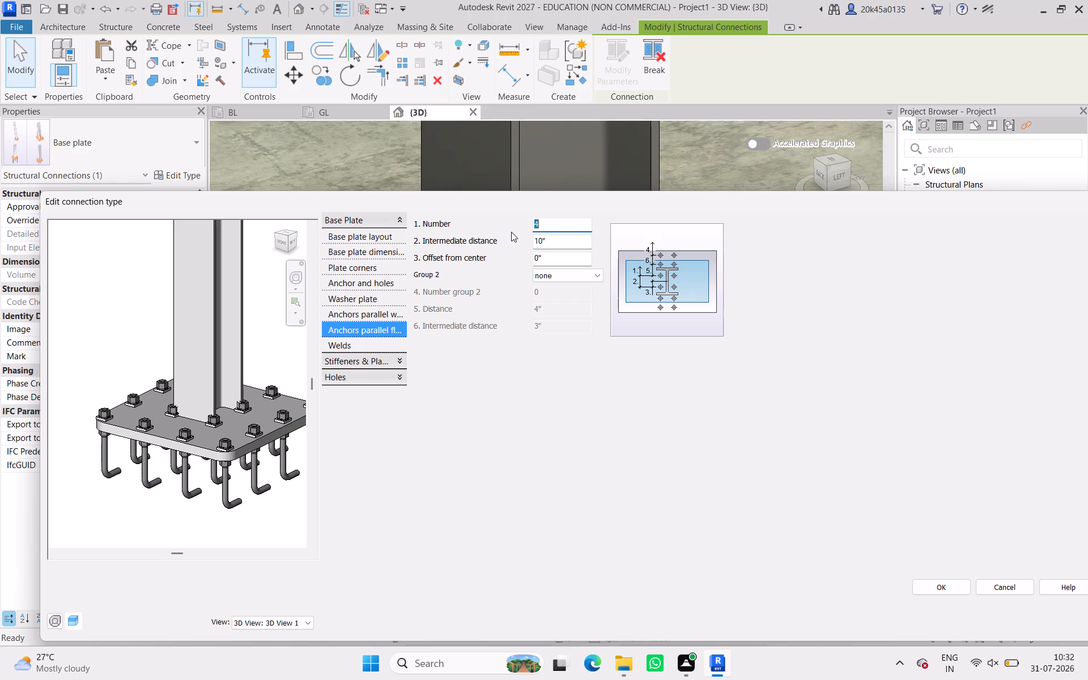
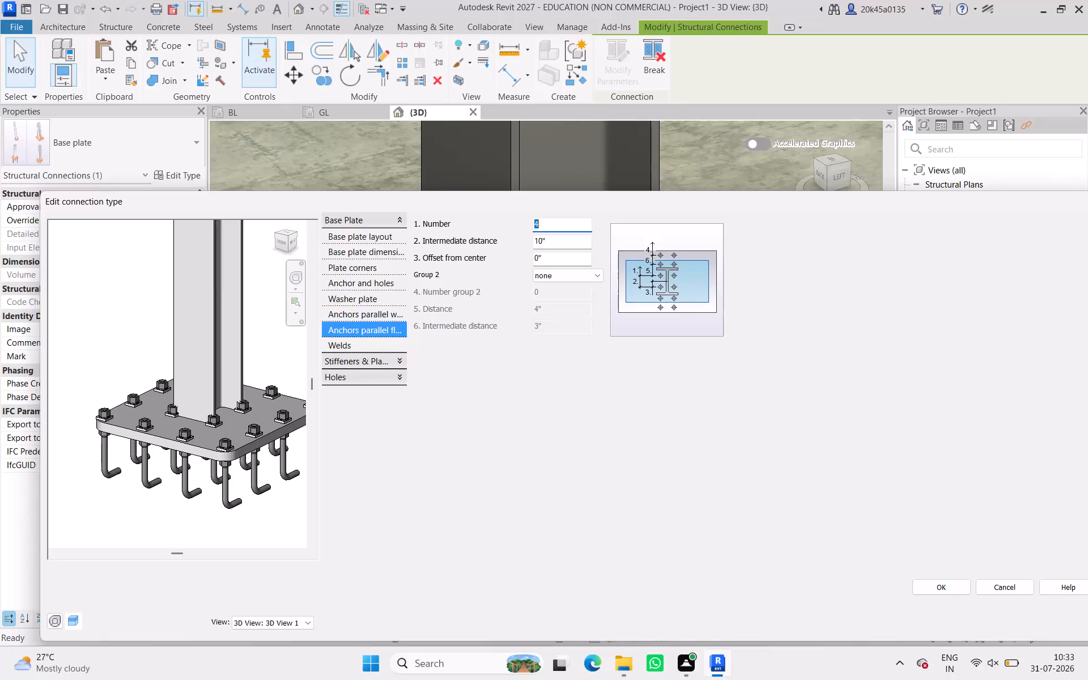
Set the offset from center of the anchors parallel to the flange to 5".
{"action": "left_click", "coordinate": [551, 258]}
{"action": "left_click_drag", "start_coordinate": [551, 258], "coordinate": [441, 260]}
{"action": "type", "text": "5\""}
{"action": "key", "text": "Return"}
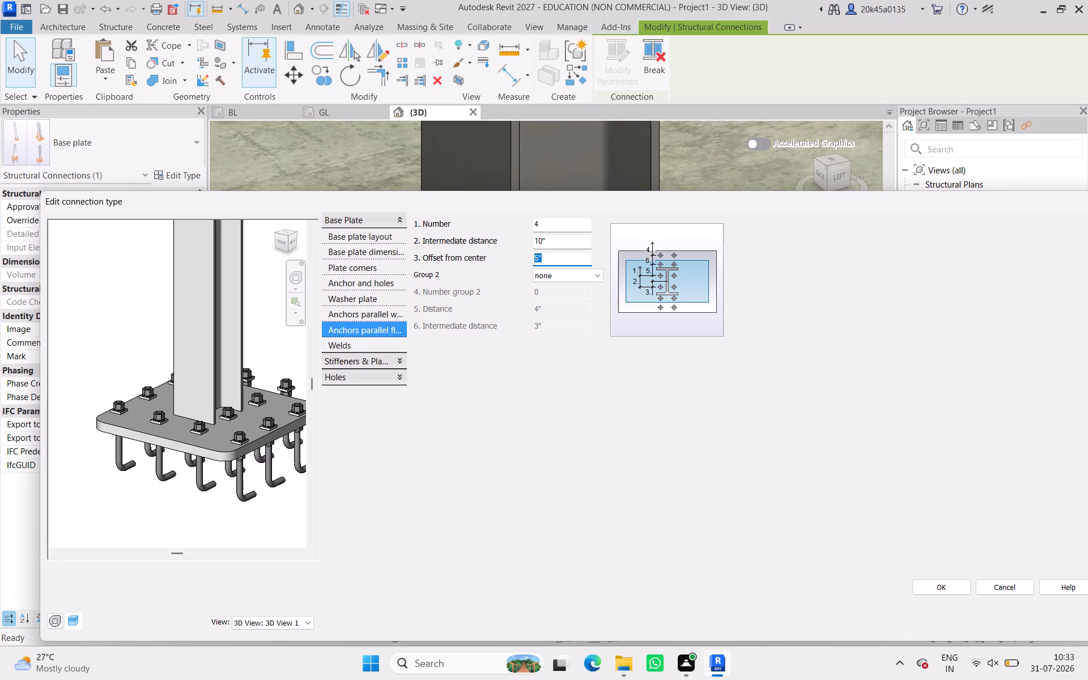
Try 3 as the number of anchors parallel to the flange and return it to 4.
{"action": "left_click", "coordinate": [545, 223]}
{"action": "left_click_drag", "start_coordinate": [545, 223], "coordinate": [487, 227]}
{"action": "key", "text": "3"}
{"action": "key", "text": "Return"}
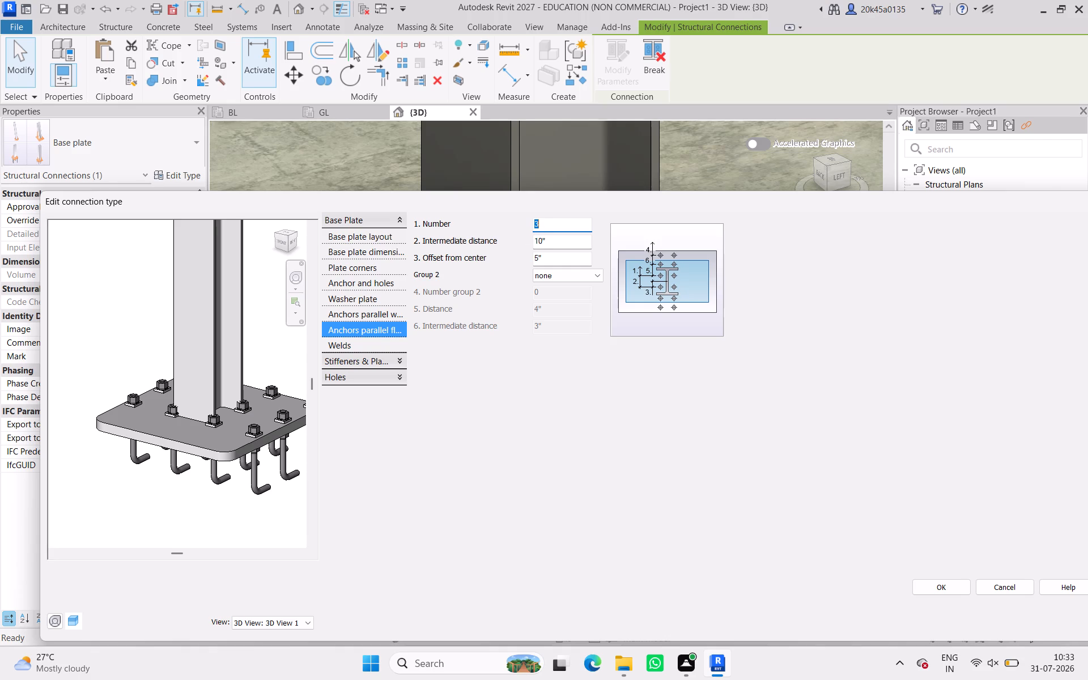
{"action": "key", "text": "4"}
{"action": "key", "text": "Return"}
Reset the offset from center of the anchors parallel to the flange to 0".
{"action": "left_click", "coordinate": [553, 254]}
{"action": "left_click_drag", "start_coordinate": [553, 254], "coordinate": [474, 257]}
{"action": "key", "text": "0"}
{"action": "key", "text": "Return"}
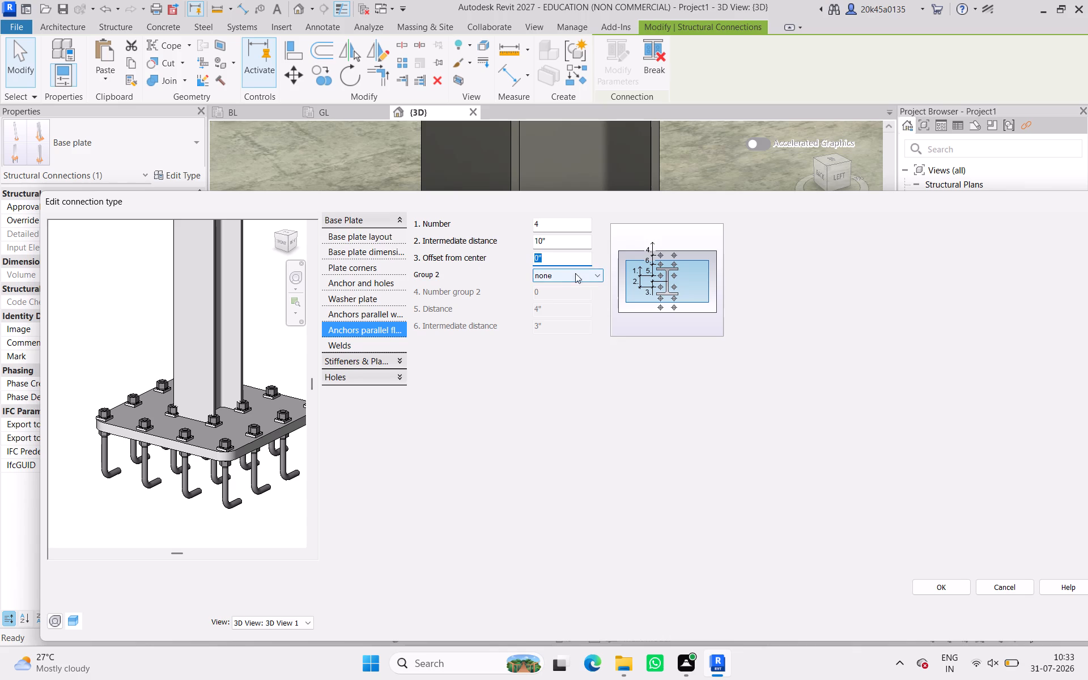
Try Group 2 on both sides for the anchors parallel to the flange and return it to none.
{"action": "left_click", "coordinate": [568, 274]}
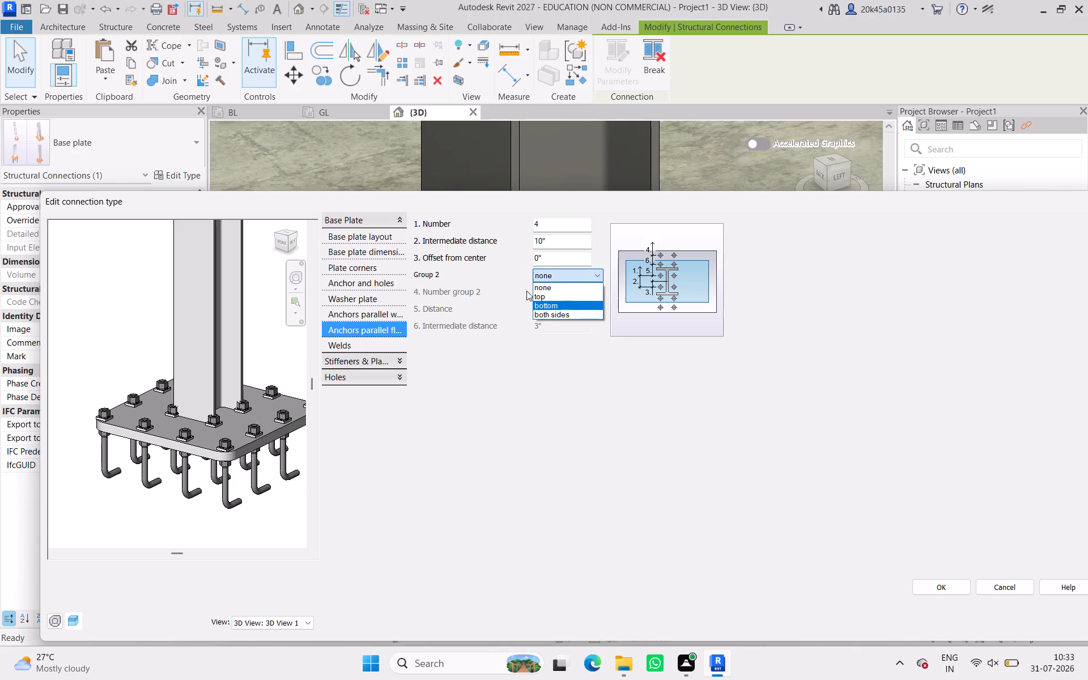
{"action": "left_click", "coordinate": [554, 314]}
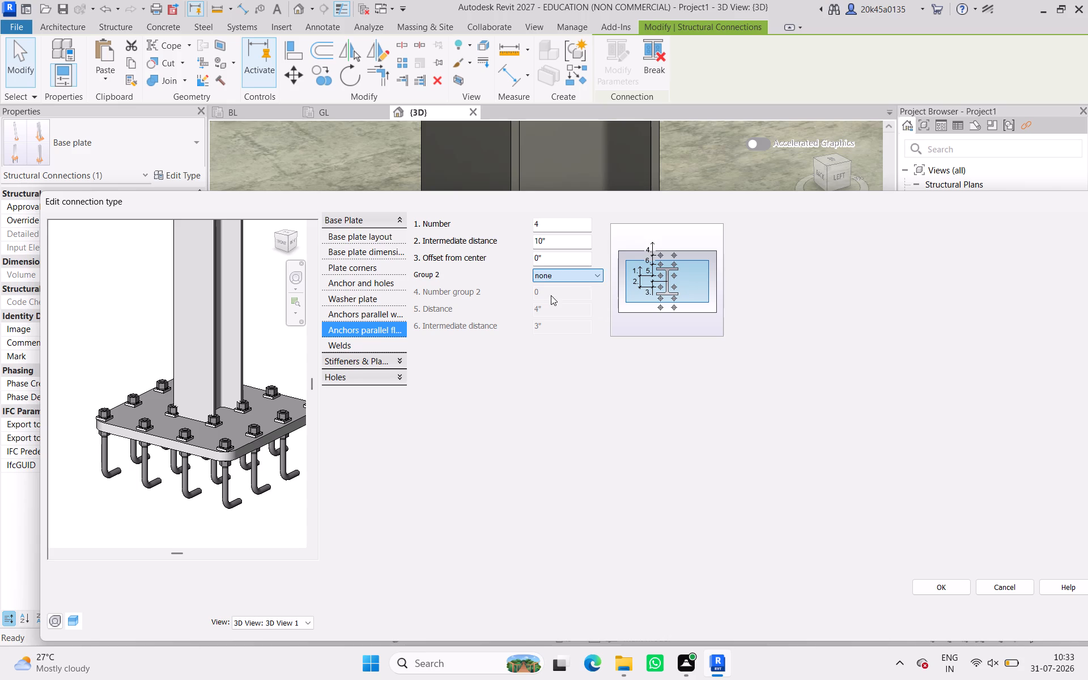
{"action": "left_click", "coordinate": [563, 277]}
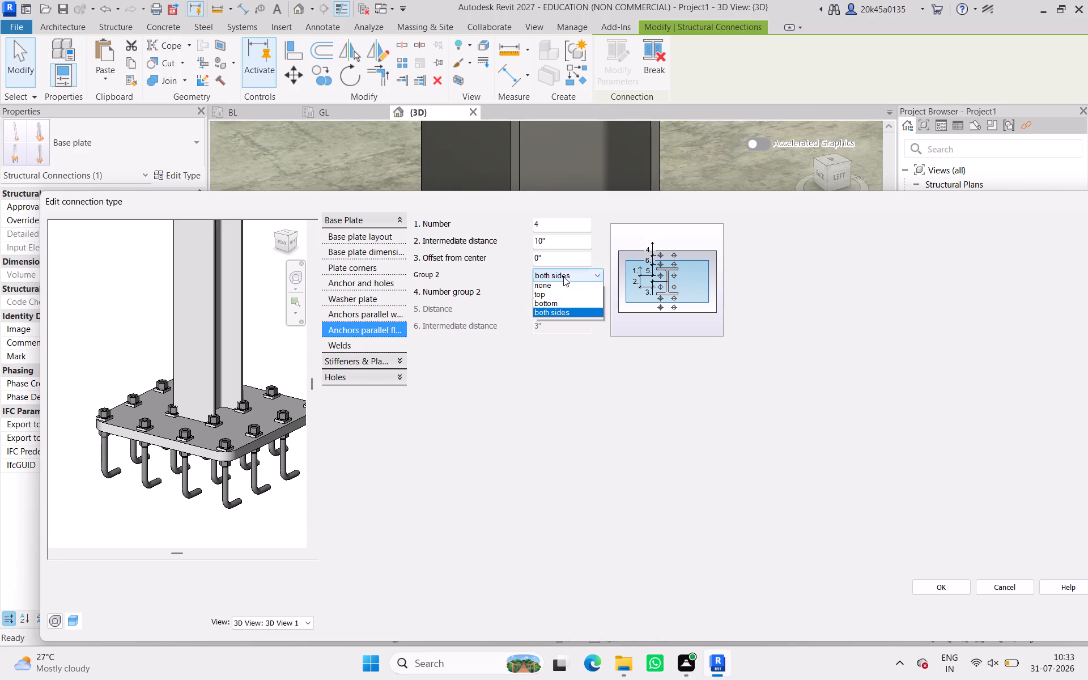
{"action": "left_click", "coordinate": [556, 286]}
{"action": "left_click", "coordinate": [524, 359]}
Review the base plate weld settings and the weld types available at the web.
{"action": "left_click", "coordinate": [355, 345]}
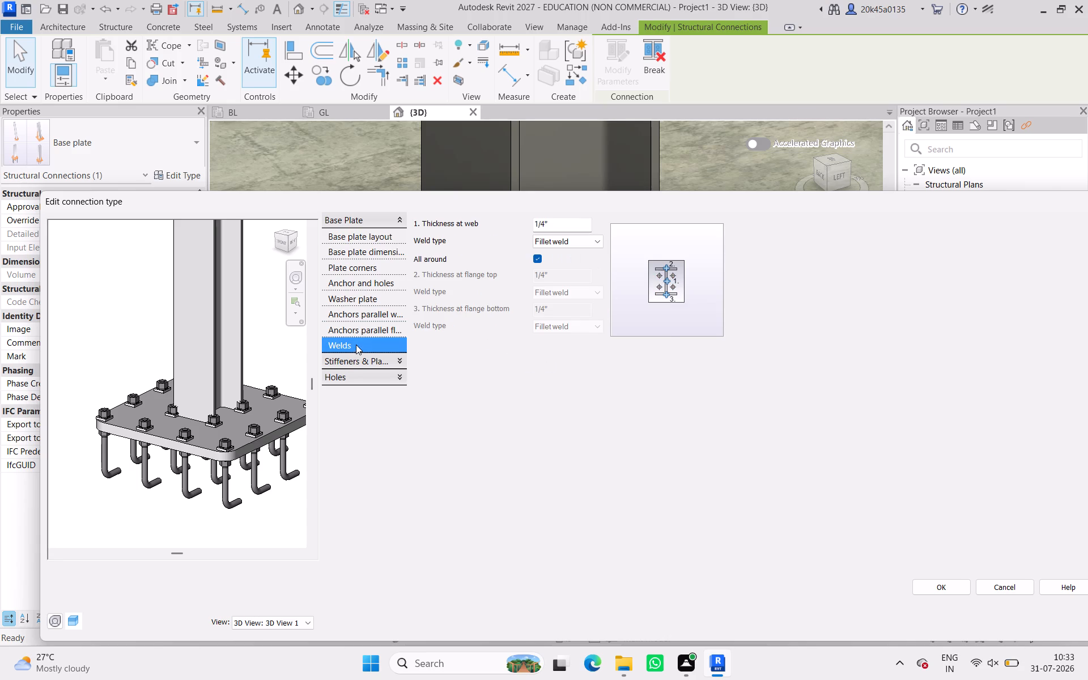
{"action": "left_click", "coordinate": [569, 239]}
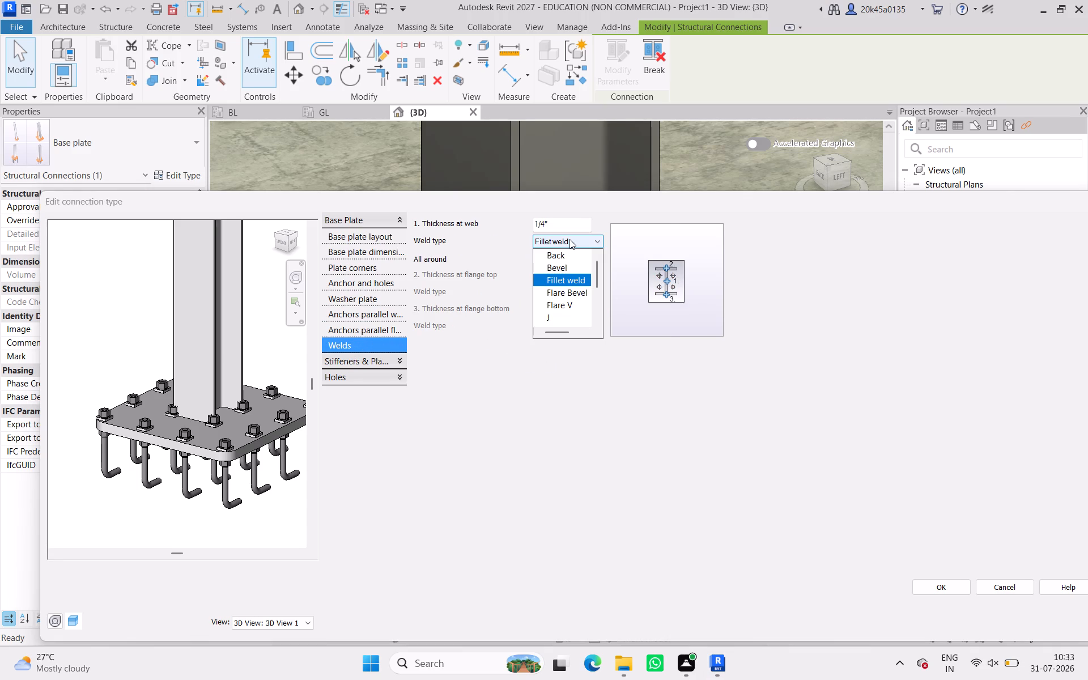
{"action": "left_click", "coordinate": [569, 239]}
{"action": "left_click", "coordinate": [572, 423]}
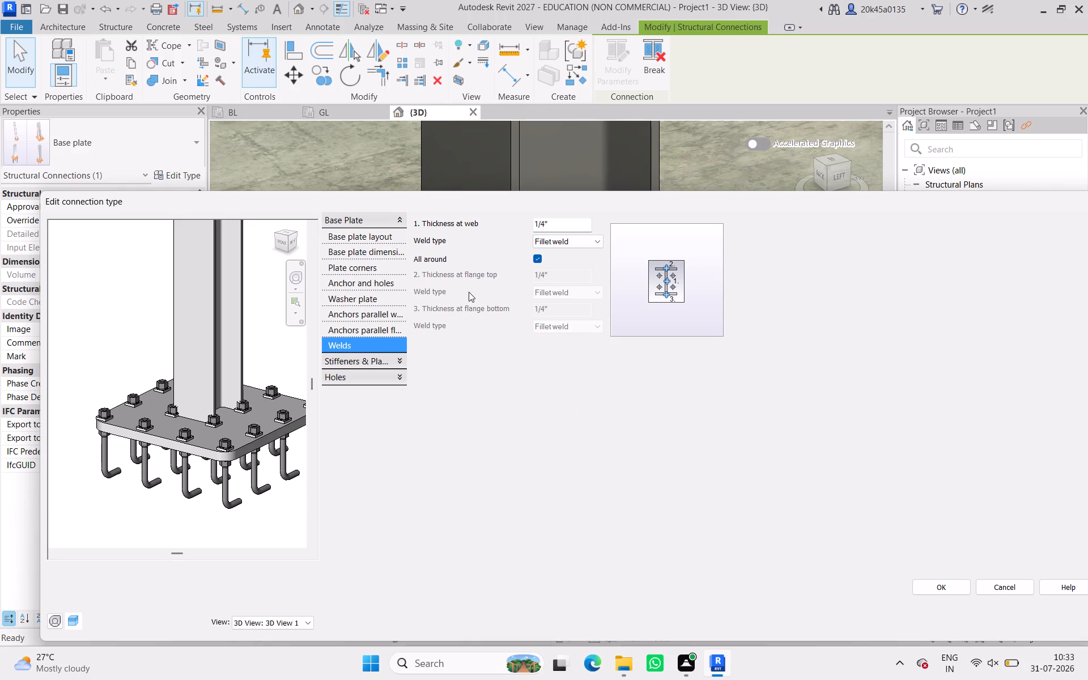
Create a leveling plate under the base plate with a thickness of 1".
{"action": "left_click", "coordinate": [350, 364]}
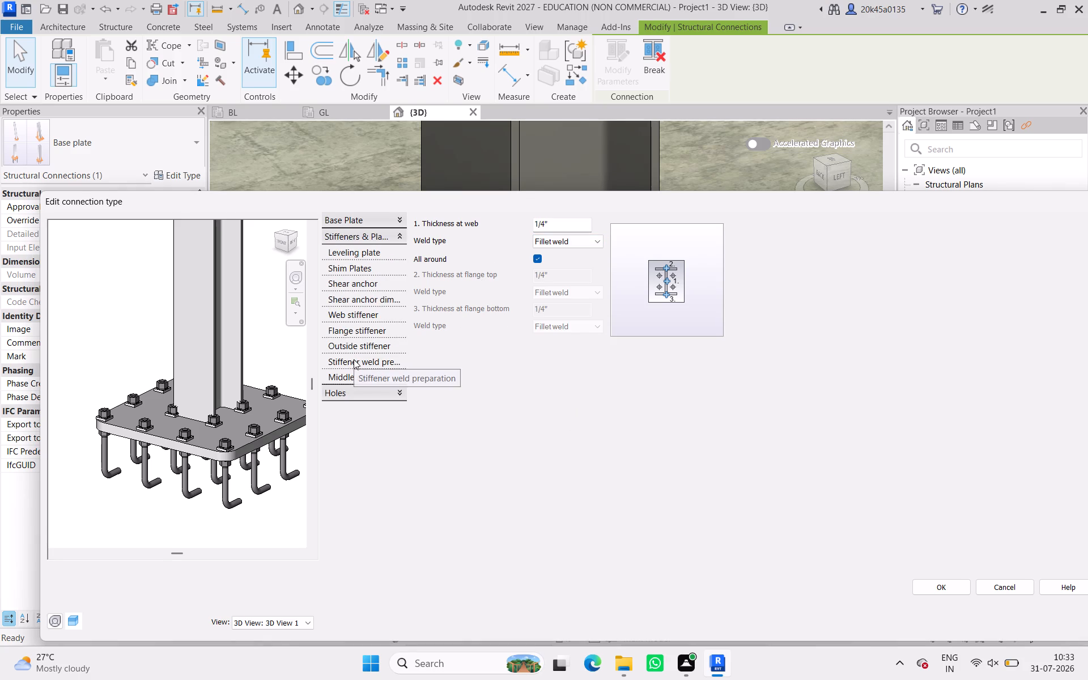
{"action": "left_click", "coordinate": [377, 257]}
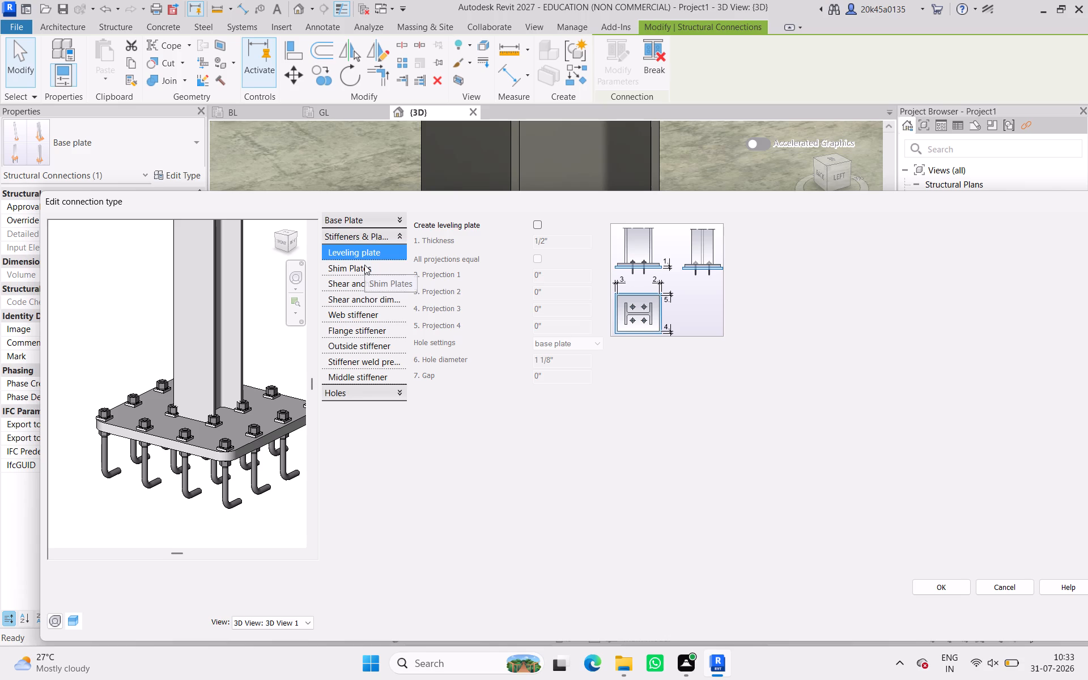
{"action": "left_click", "coordinate": [542, 221]}
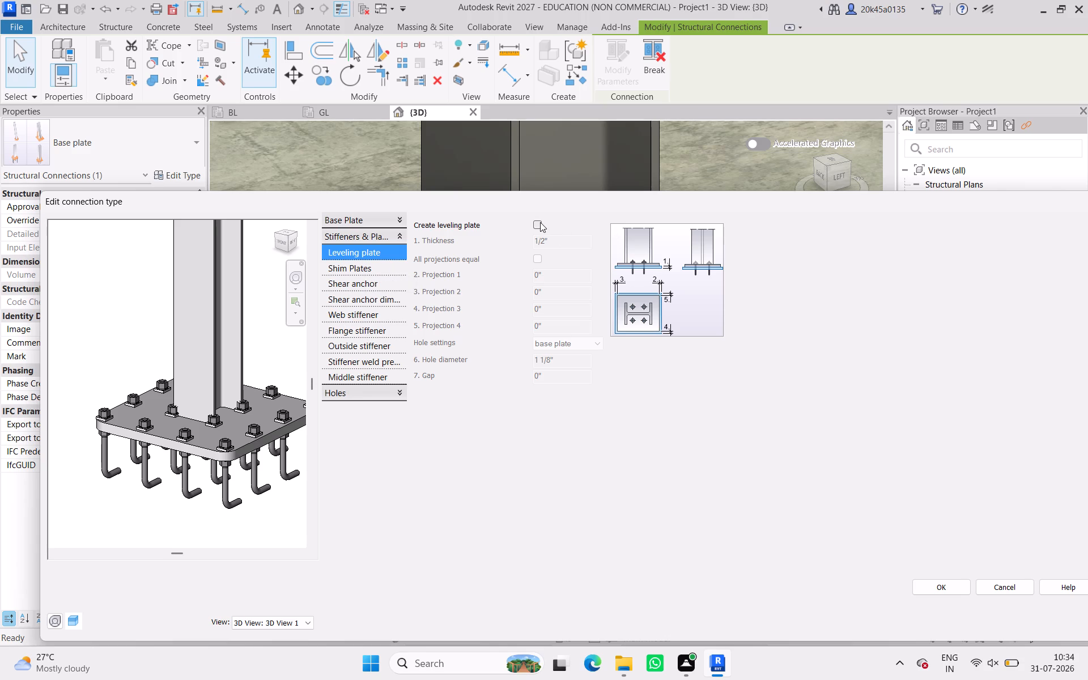
{"action": "left_click", "coordinate": [540, 222]}
{"action": "left_click", "coordinate": [540, 226]}
{"action": "left_click", "coordinate": [535, 222]}
{"action": "left_click", "coordinate": [535, 222]}
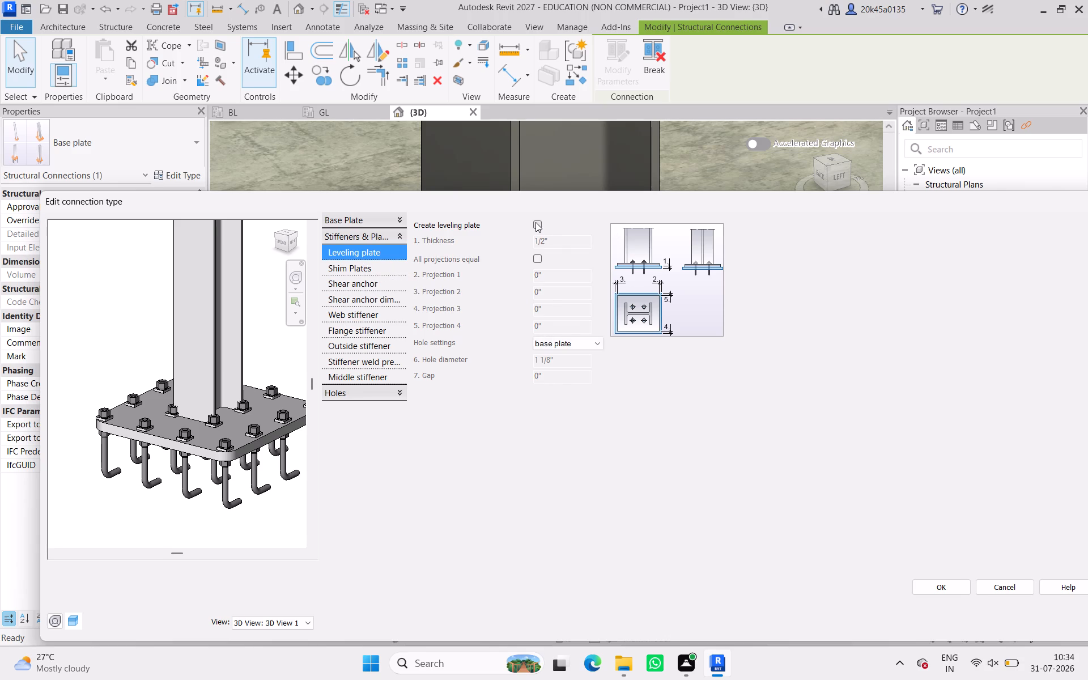
{"action": "left_click", "coordinate": [535, 226]}
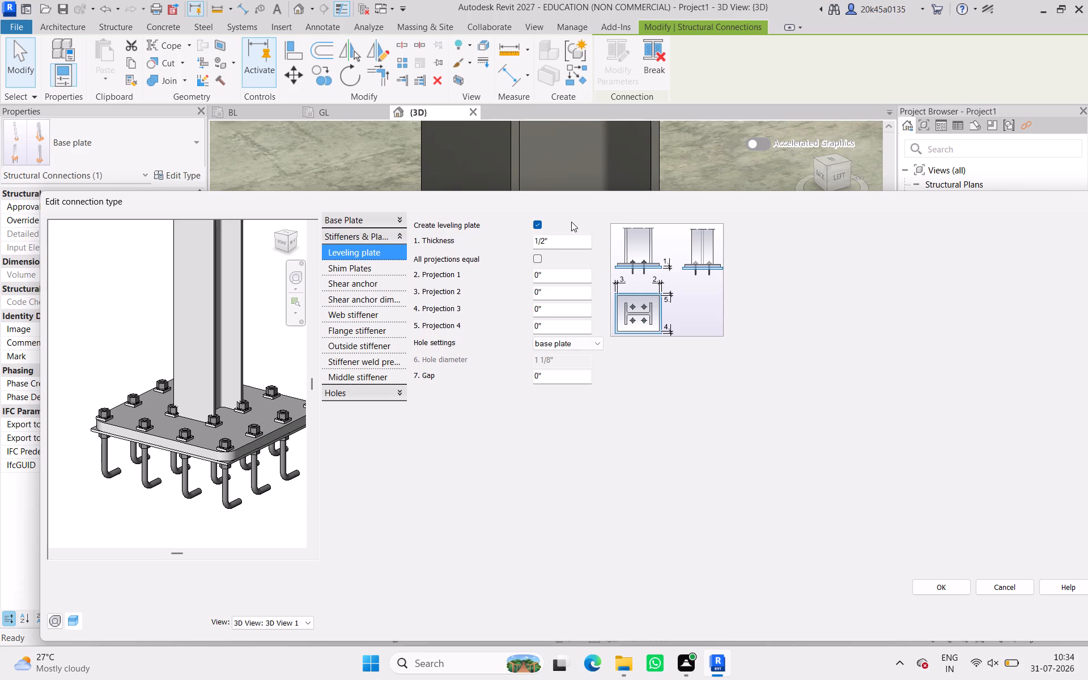
{"action": "left_click_drag", "start_coordinate": [559, 240], "coordinate": [448, 233]}
{"action": "type", "text": "1\""}
{"action": "key", "text": "Return"}
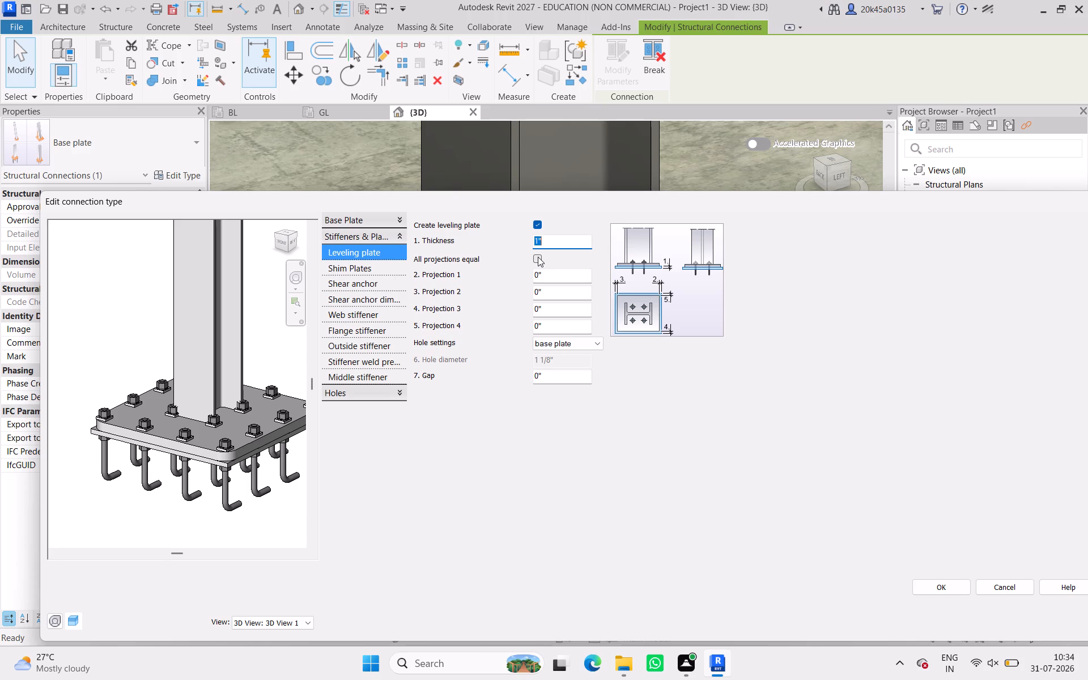
Make all projections of the leveling plate equal and set Projection 1 to 5".
{"action": "left_click", "coordinate": [538, 258]}
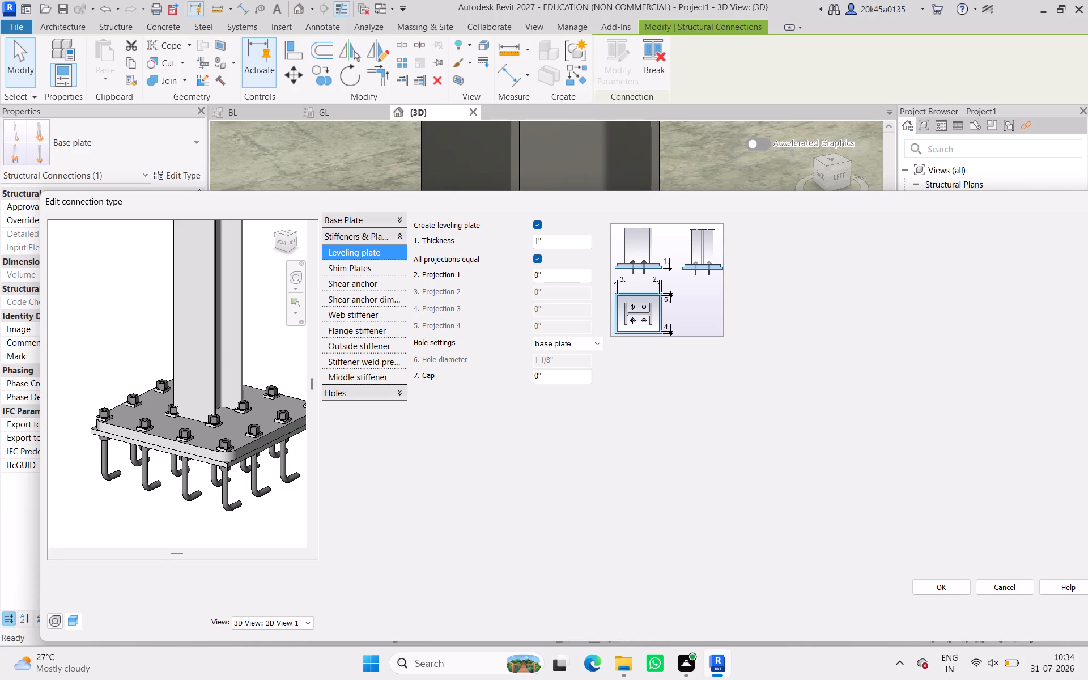
{"action": "left_click_drag", "start_coordinate": [549, 279], "coordinate": [496, 282]}
{"action": "type", "text": "5\""}
{"action": "key", "text": "Return"}
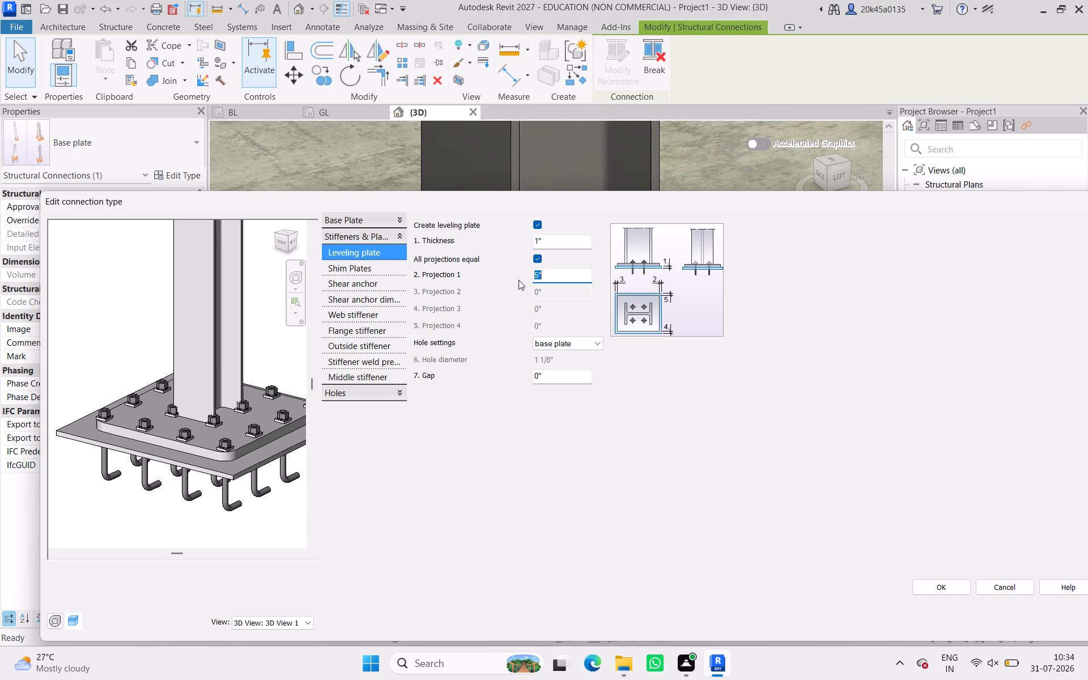
Set the leveling plate's Projection 1 to 1".
{"action": "type", "text": "1\""}
{"action": "key", "text": "Return"}
{"action": "left_click", "coordinate": [503, 477]}
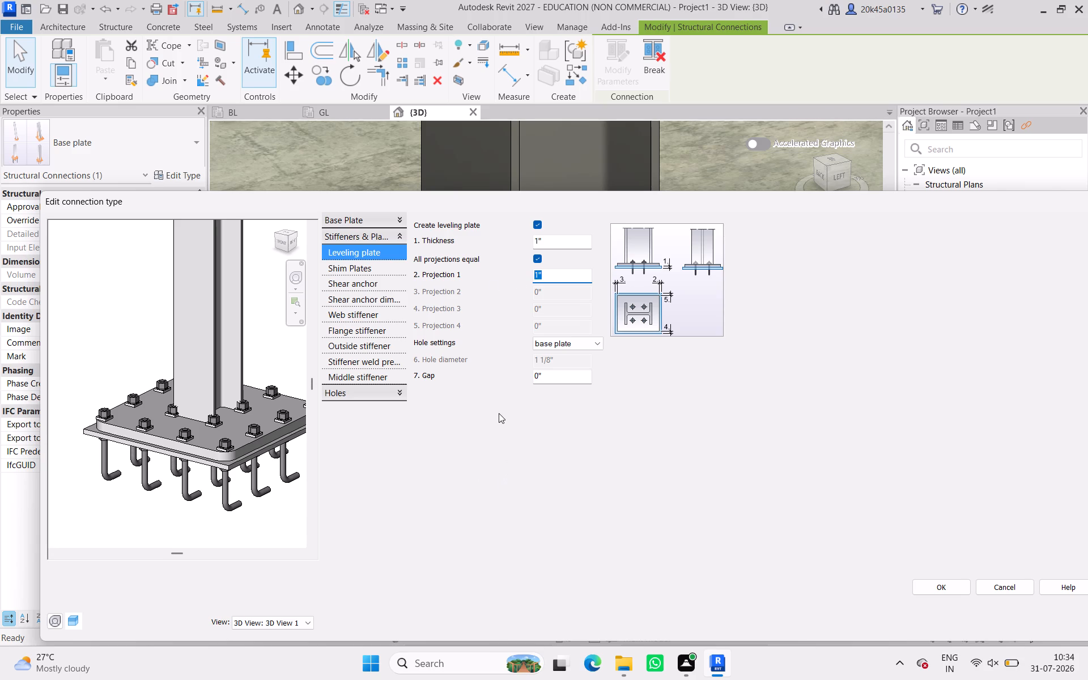
Check the hole settings options available for the leveling plate.
{"action": "left_click", "coordinate": [558, 342]}
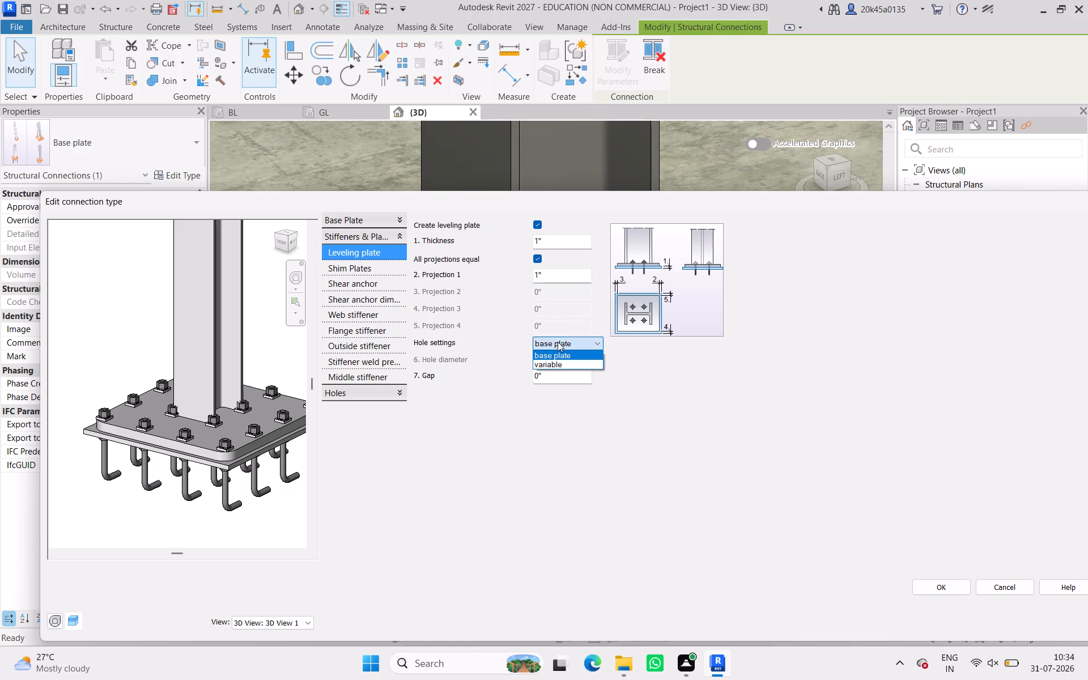
{"action": "left_click", "coordinate": [558, 342]}
{"action": "left_click", "coordinate": [520, 402]}
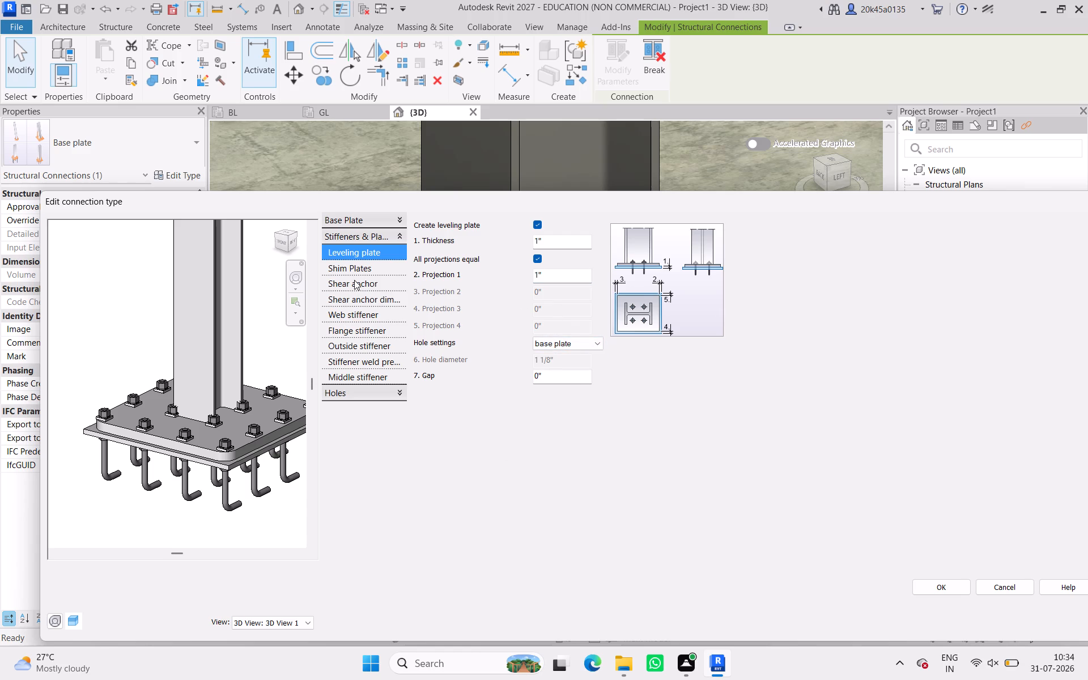
Open the shim plate settings of the base plate connection.
{"action": "left_click", "coordinate": [352, 268]}
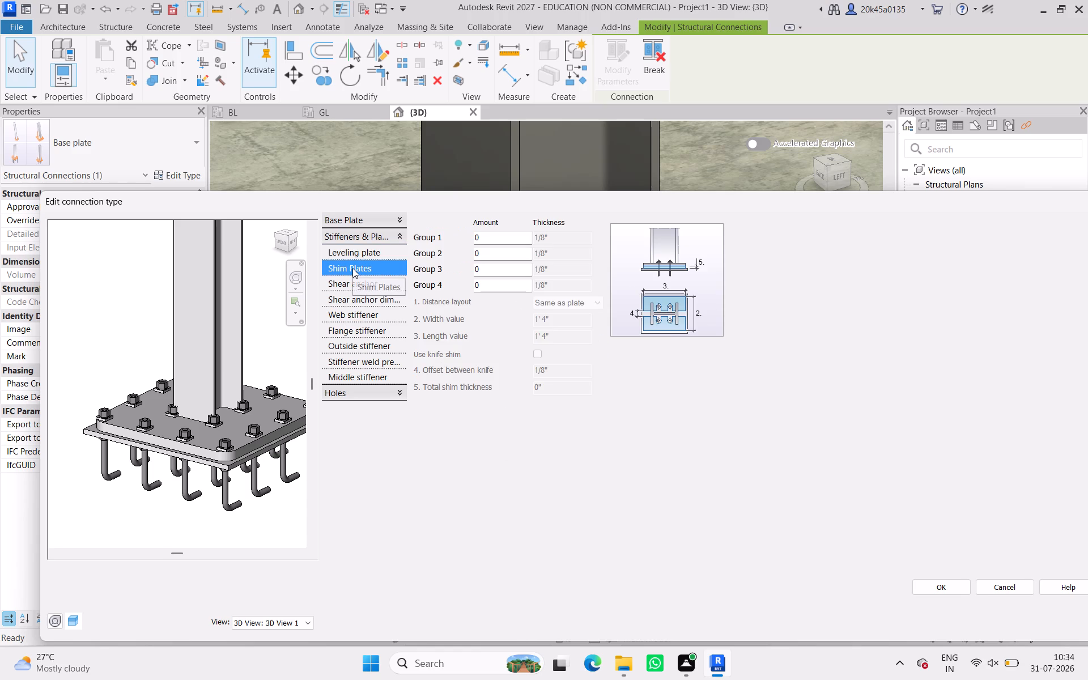
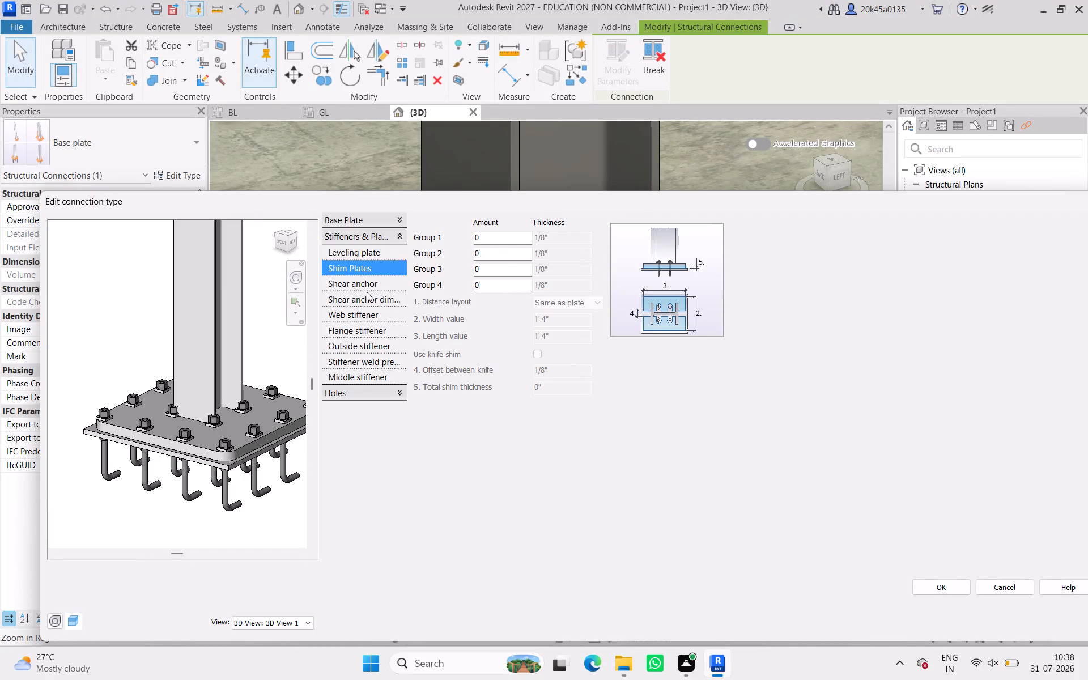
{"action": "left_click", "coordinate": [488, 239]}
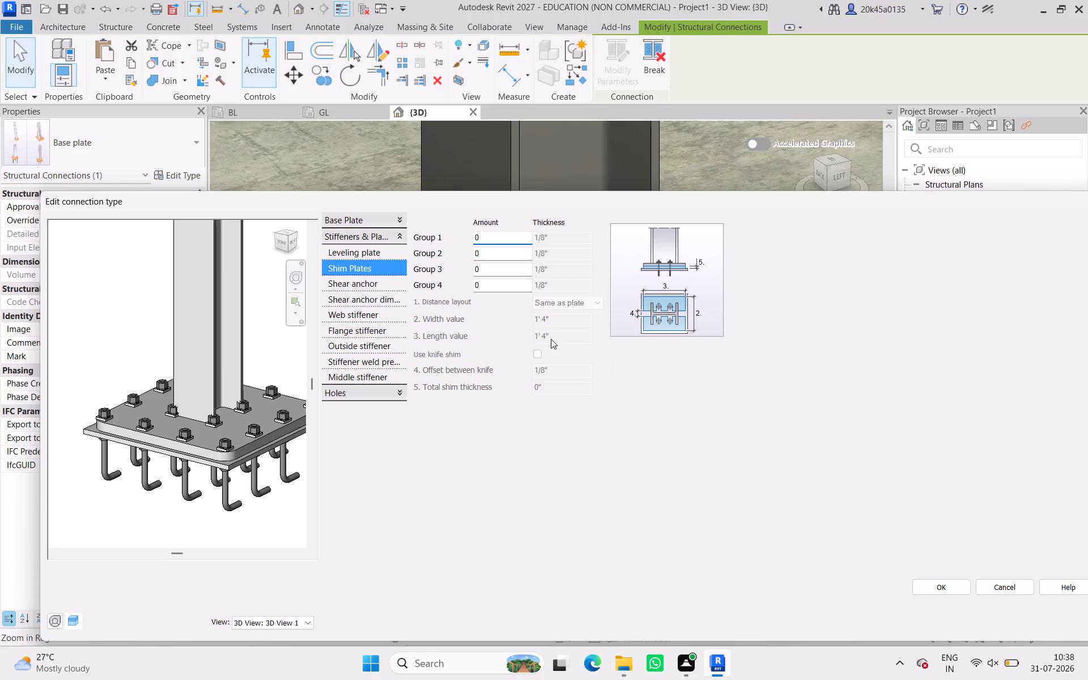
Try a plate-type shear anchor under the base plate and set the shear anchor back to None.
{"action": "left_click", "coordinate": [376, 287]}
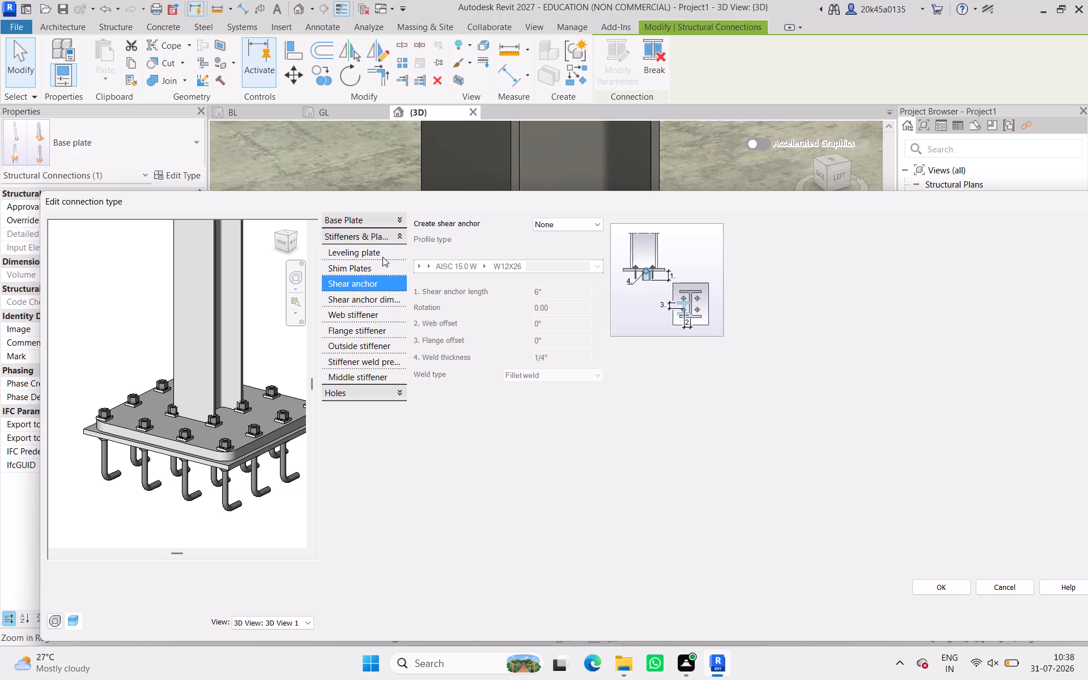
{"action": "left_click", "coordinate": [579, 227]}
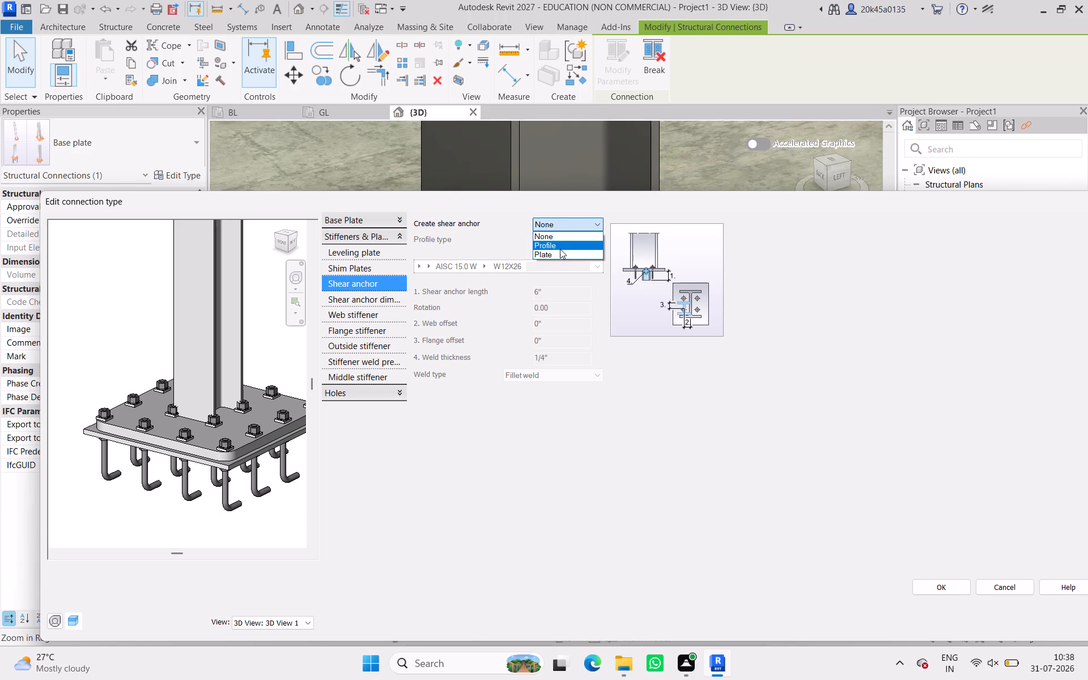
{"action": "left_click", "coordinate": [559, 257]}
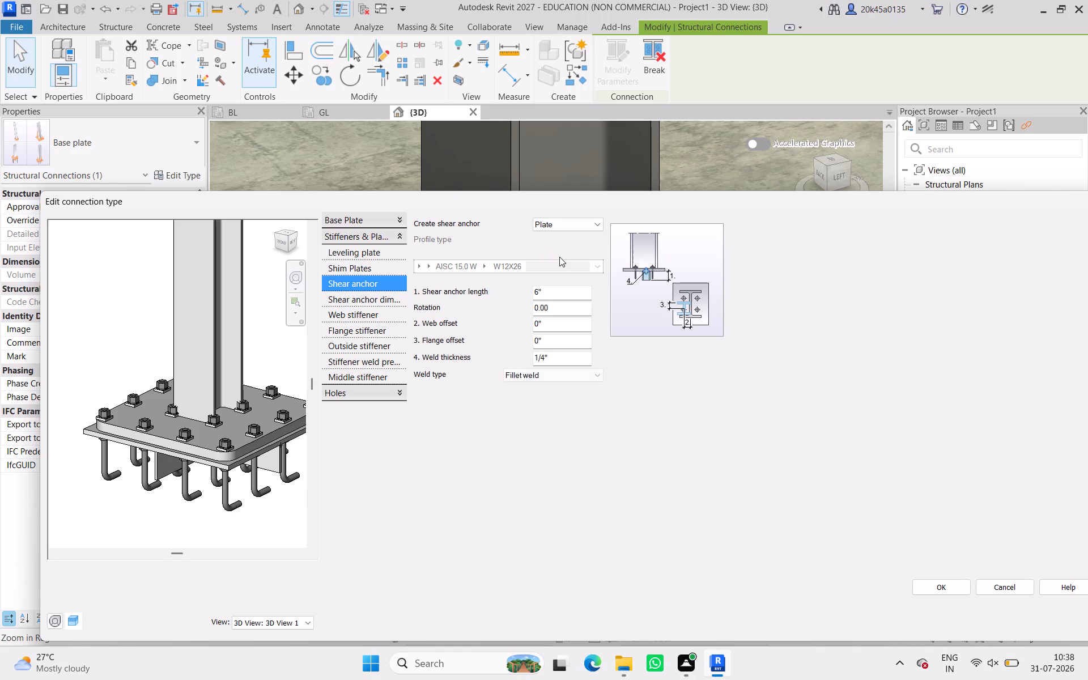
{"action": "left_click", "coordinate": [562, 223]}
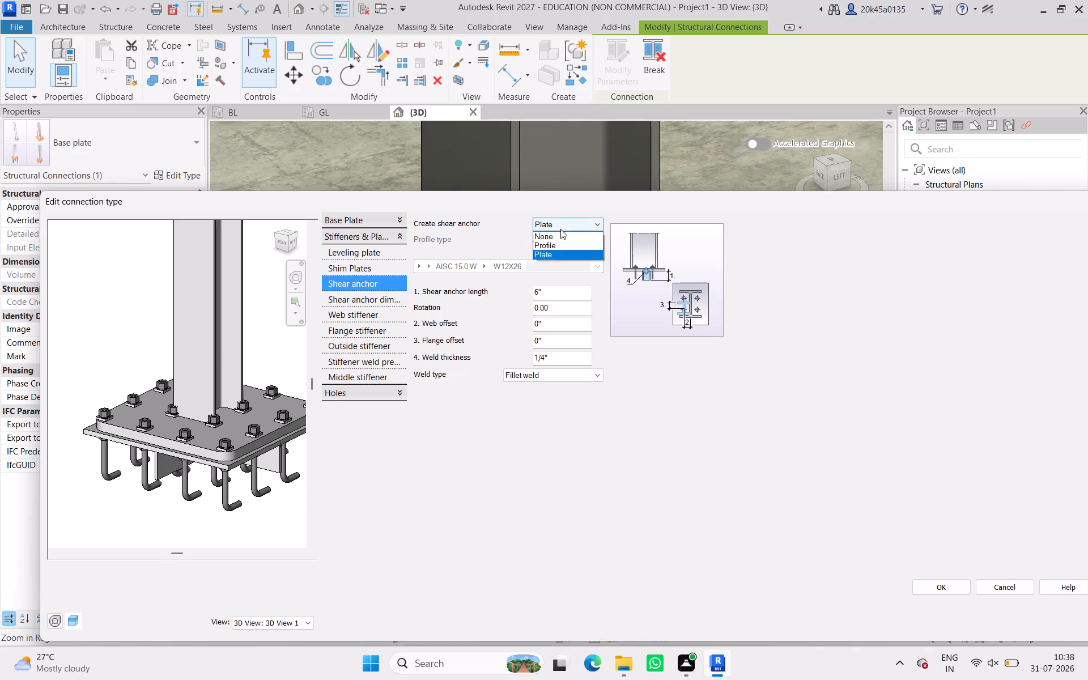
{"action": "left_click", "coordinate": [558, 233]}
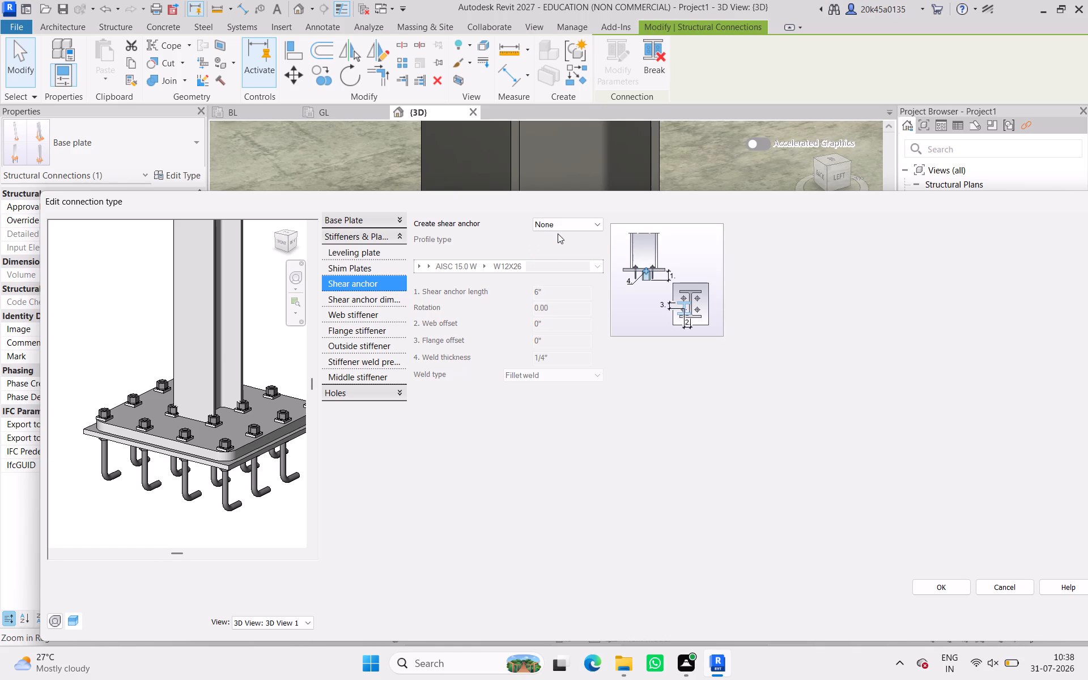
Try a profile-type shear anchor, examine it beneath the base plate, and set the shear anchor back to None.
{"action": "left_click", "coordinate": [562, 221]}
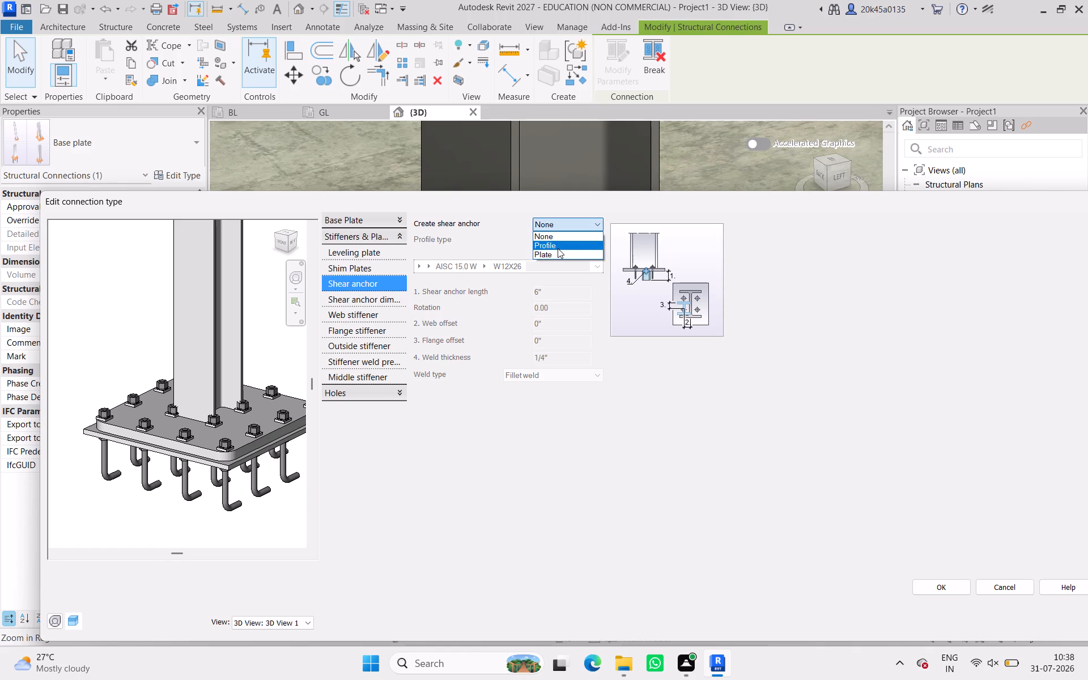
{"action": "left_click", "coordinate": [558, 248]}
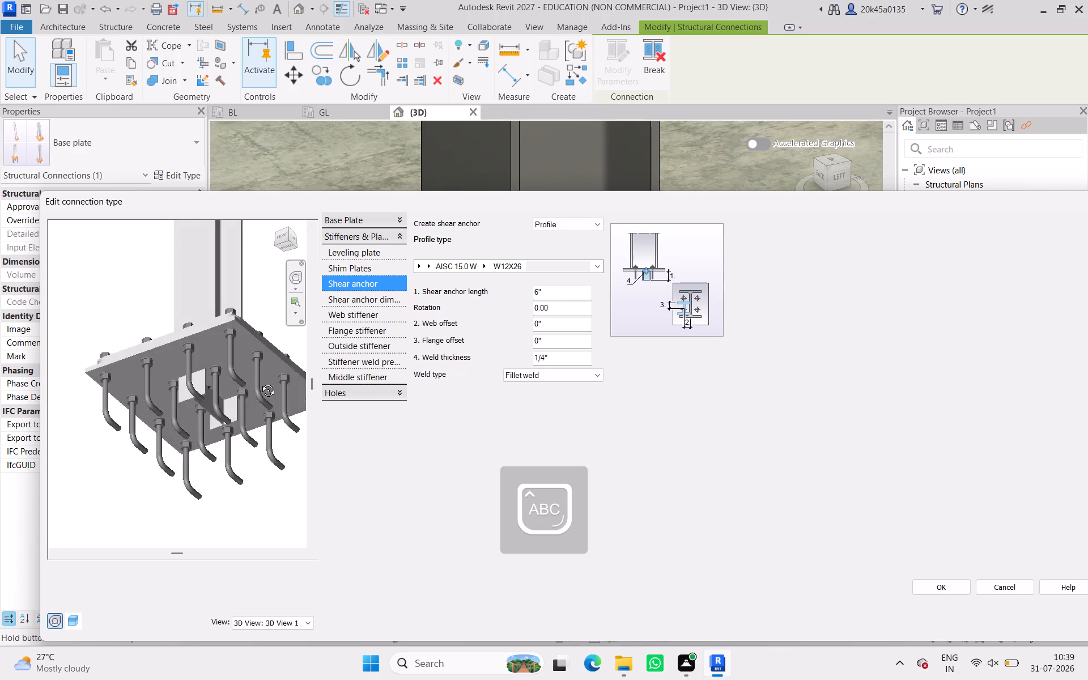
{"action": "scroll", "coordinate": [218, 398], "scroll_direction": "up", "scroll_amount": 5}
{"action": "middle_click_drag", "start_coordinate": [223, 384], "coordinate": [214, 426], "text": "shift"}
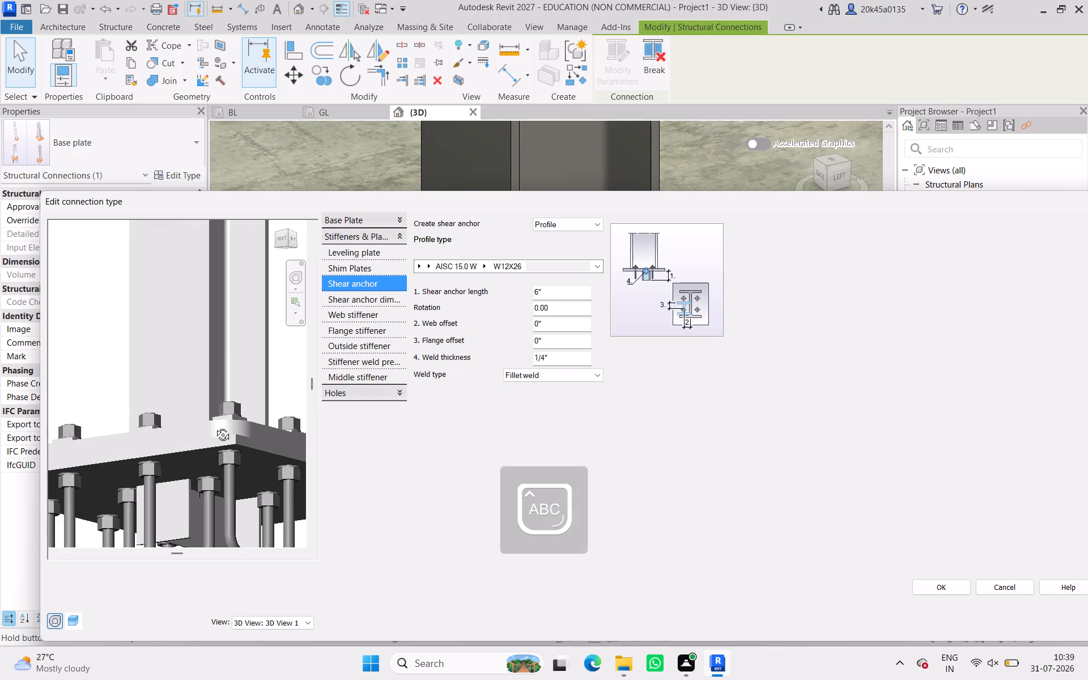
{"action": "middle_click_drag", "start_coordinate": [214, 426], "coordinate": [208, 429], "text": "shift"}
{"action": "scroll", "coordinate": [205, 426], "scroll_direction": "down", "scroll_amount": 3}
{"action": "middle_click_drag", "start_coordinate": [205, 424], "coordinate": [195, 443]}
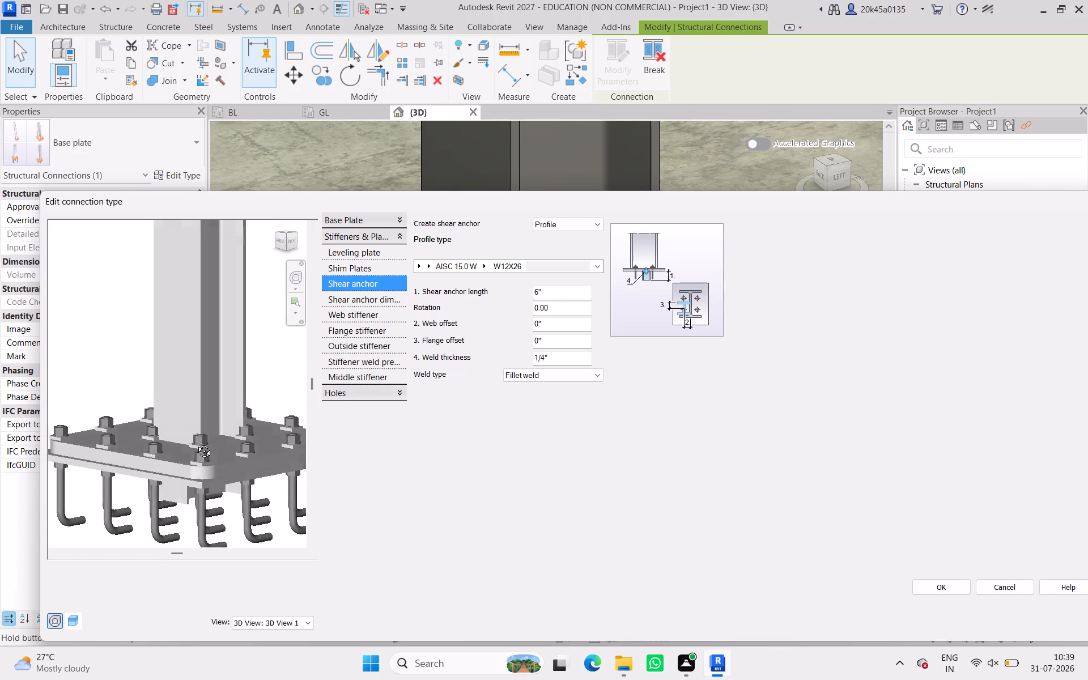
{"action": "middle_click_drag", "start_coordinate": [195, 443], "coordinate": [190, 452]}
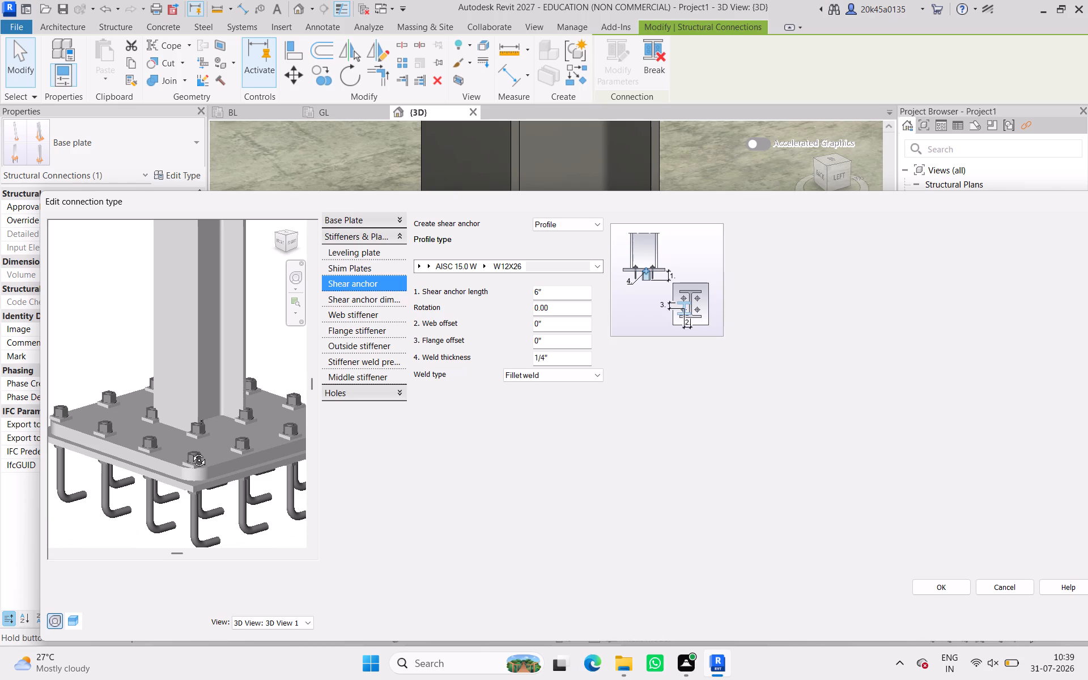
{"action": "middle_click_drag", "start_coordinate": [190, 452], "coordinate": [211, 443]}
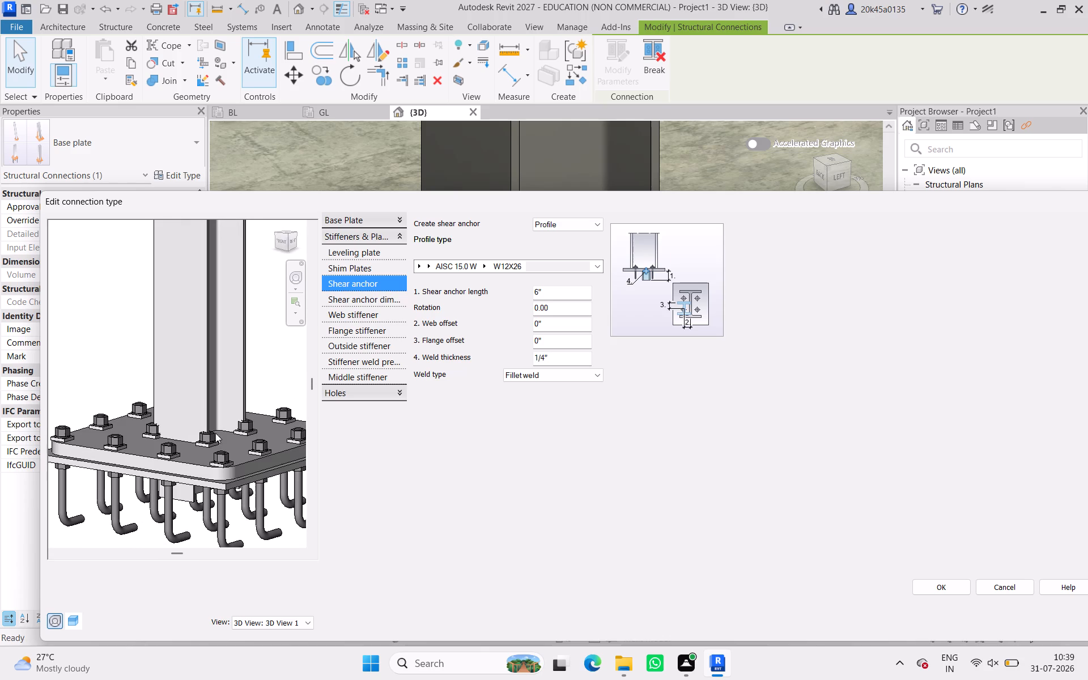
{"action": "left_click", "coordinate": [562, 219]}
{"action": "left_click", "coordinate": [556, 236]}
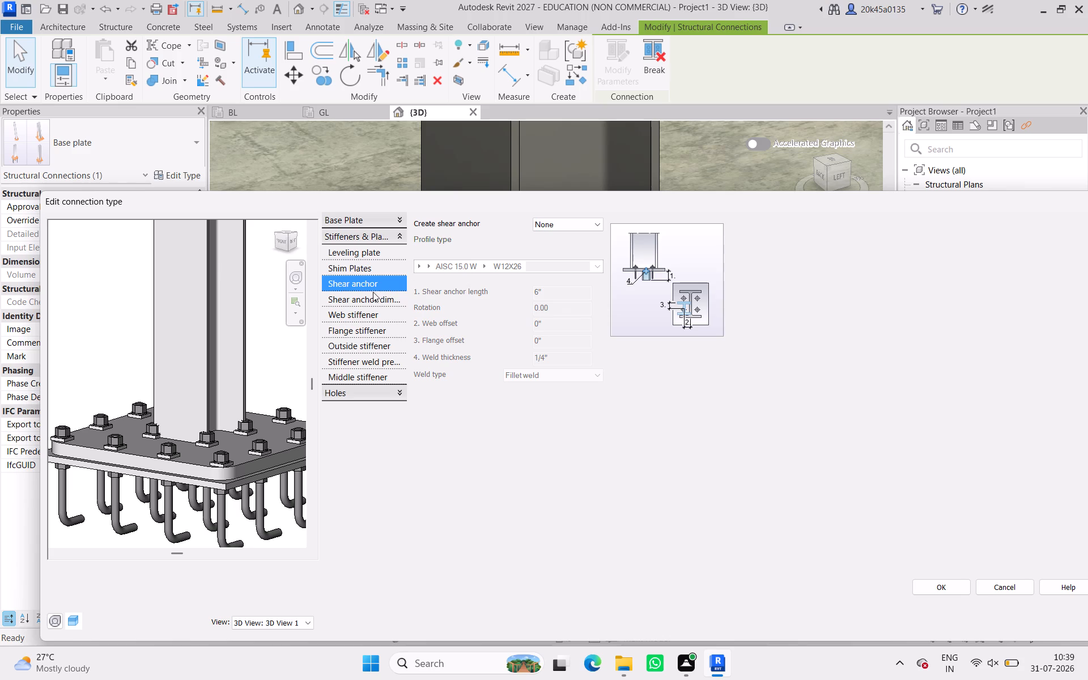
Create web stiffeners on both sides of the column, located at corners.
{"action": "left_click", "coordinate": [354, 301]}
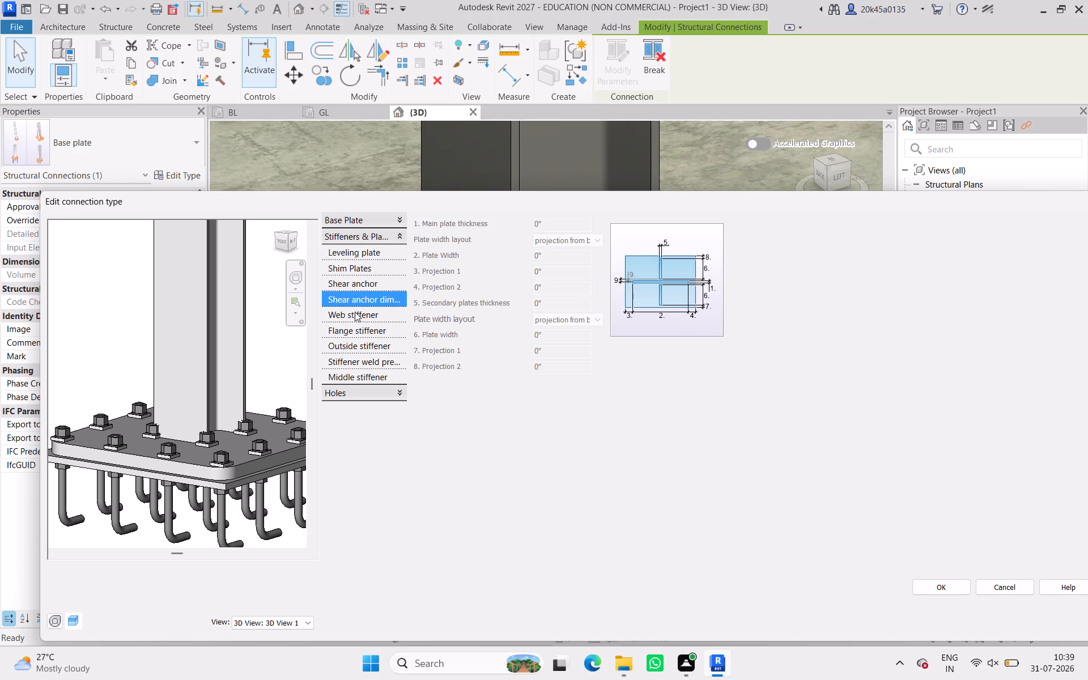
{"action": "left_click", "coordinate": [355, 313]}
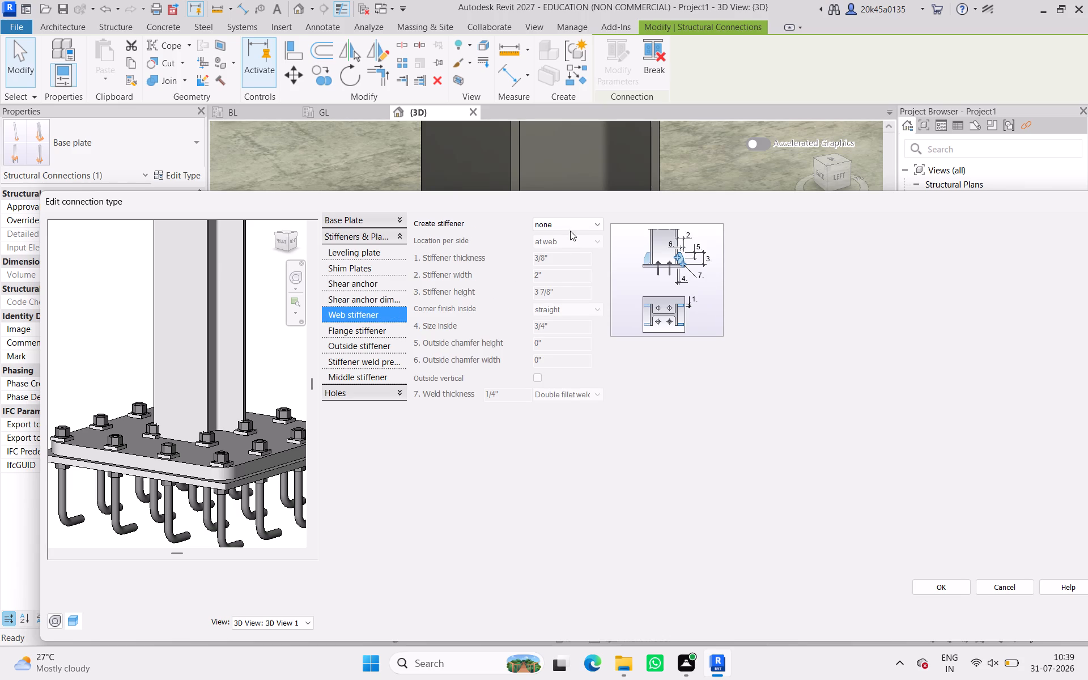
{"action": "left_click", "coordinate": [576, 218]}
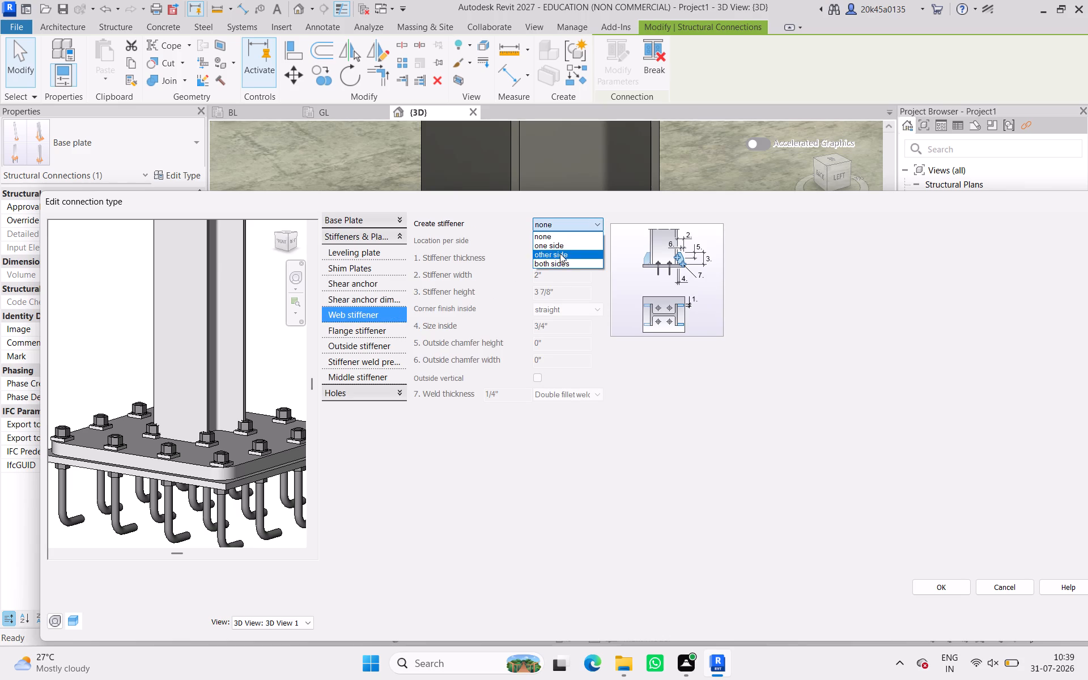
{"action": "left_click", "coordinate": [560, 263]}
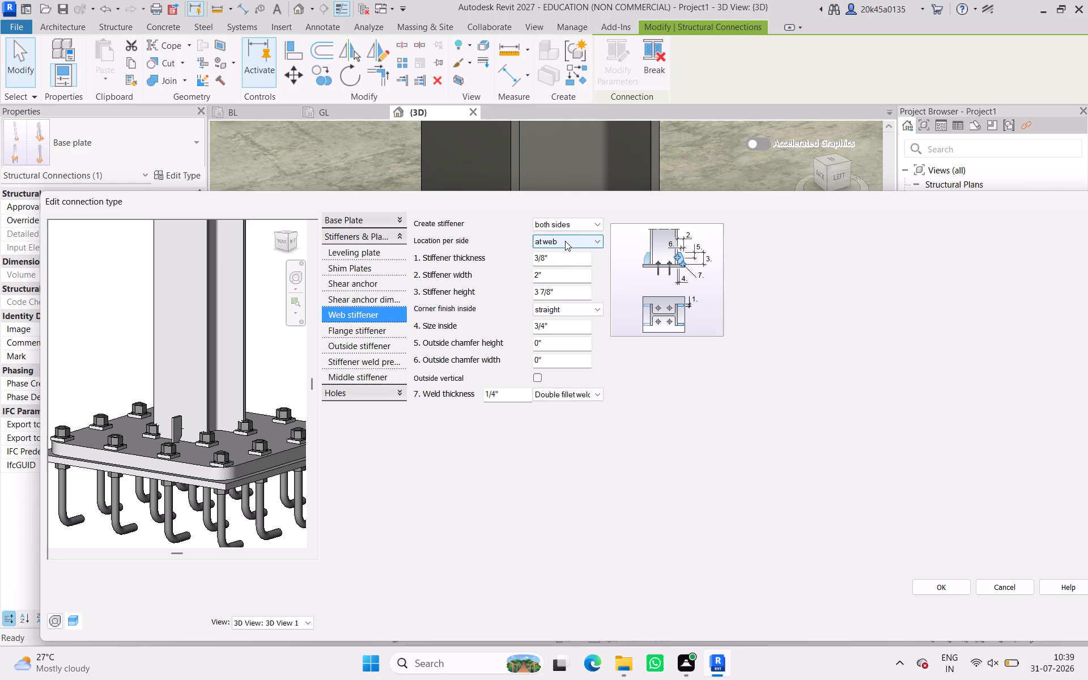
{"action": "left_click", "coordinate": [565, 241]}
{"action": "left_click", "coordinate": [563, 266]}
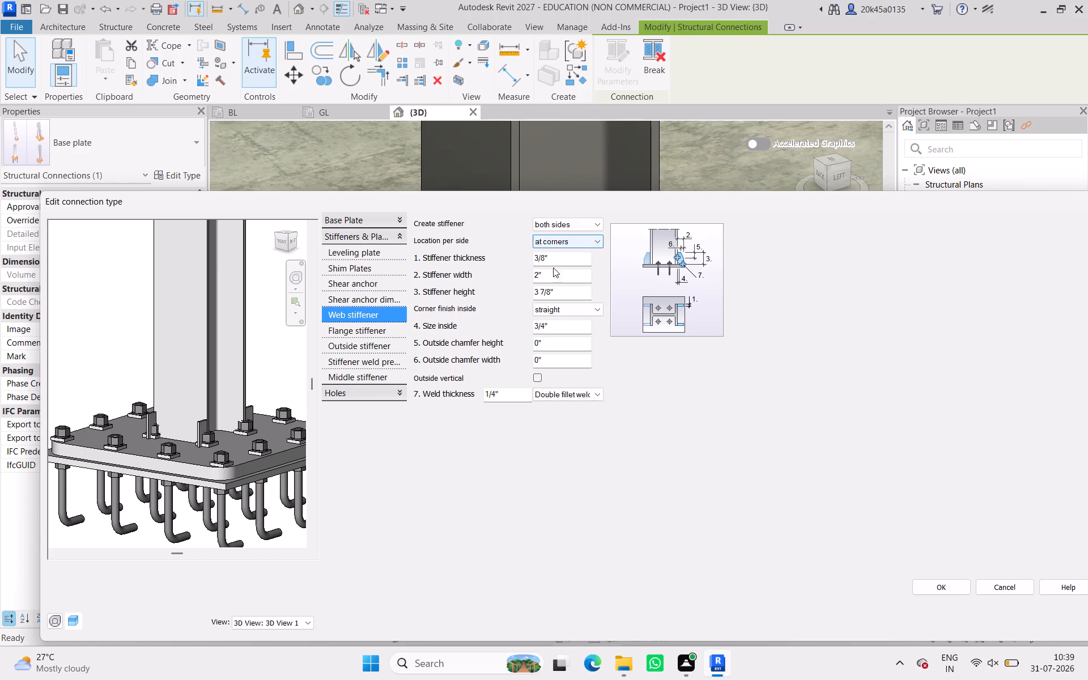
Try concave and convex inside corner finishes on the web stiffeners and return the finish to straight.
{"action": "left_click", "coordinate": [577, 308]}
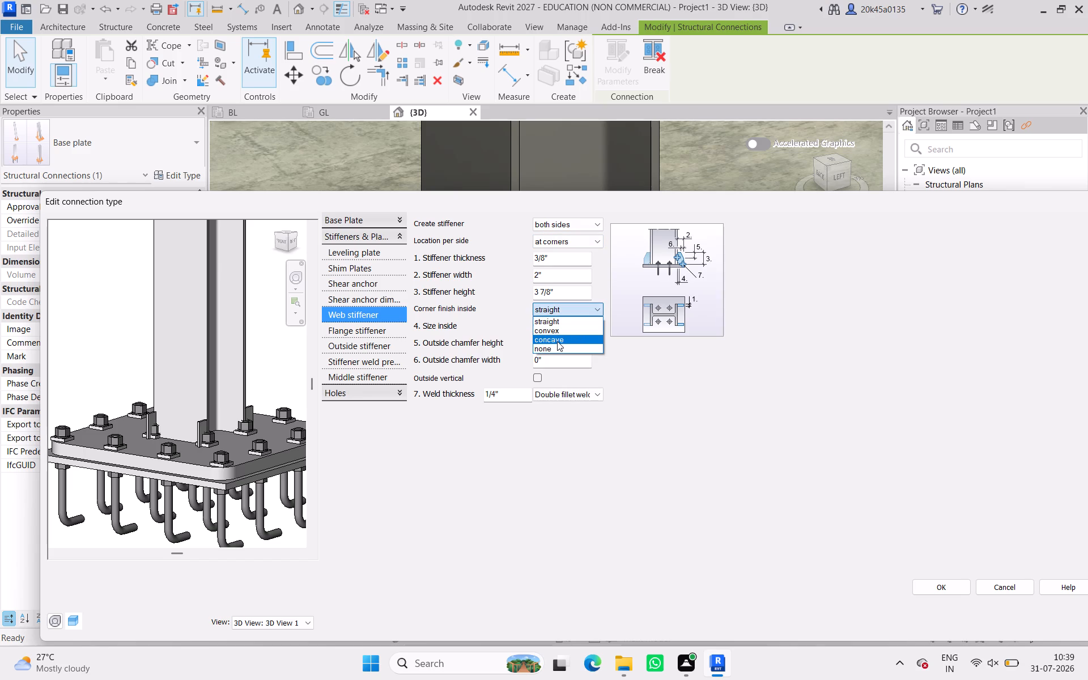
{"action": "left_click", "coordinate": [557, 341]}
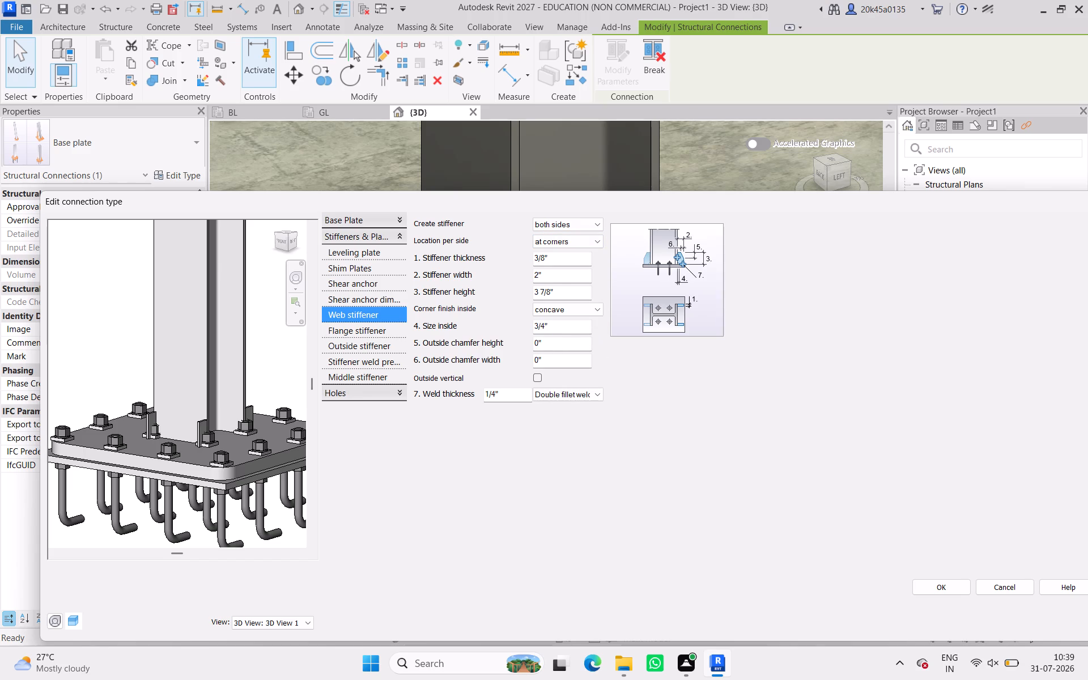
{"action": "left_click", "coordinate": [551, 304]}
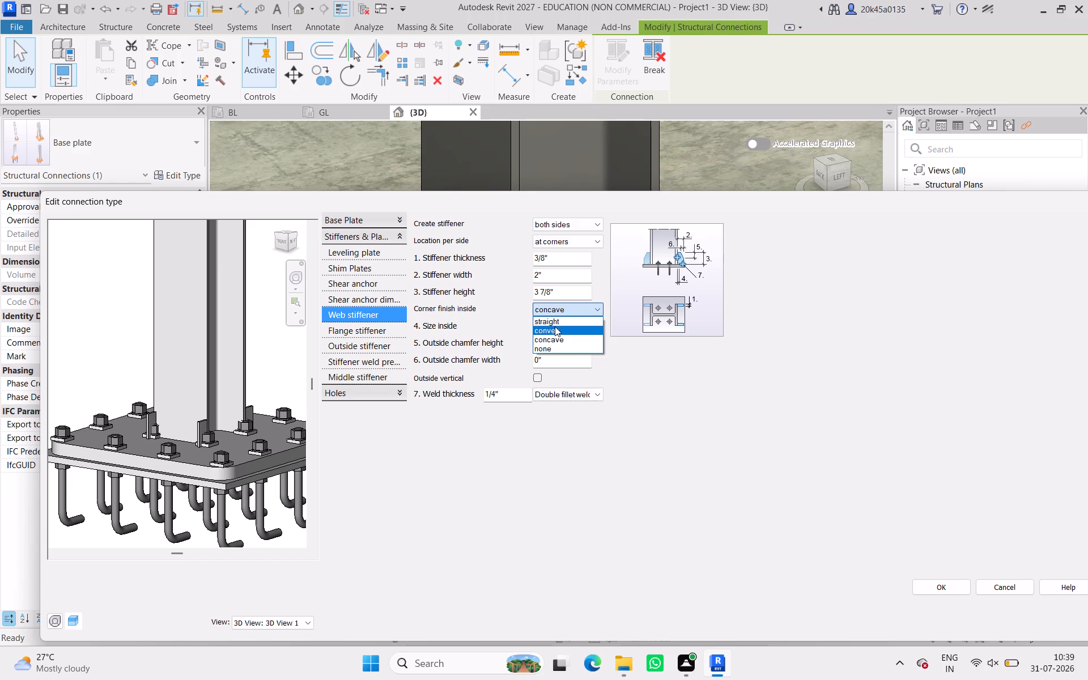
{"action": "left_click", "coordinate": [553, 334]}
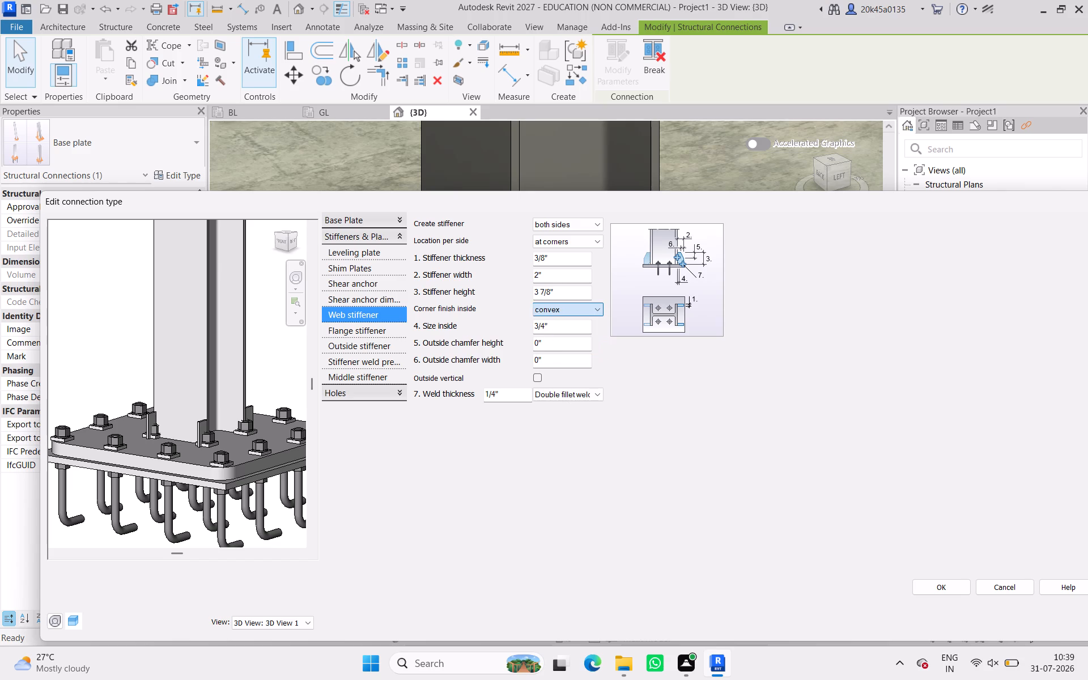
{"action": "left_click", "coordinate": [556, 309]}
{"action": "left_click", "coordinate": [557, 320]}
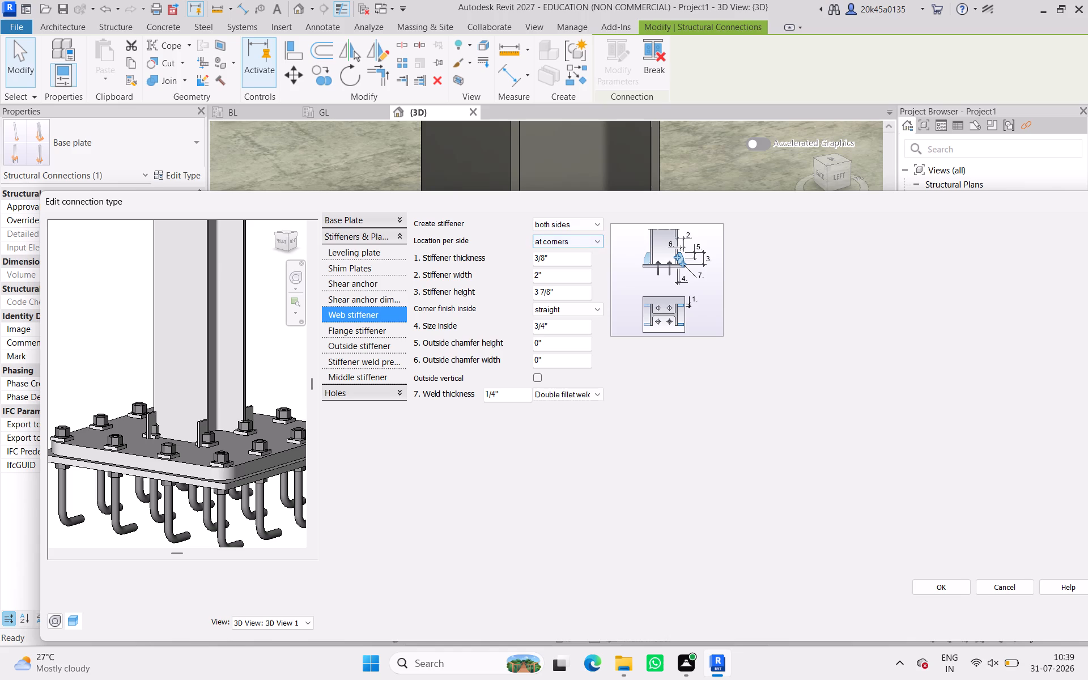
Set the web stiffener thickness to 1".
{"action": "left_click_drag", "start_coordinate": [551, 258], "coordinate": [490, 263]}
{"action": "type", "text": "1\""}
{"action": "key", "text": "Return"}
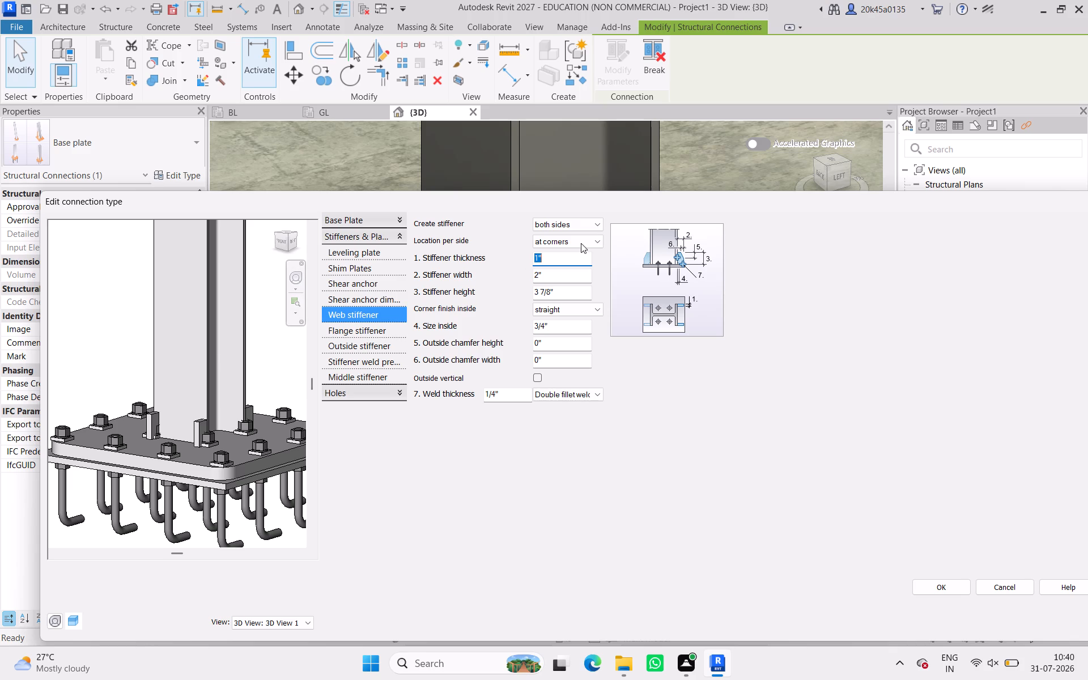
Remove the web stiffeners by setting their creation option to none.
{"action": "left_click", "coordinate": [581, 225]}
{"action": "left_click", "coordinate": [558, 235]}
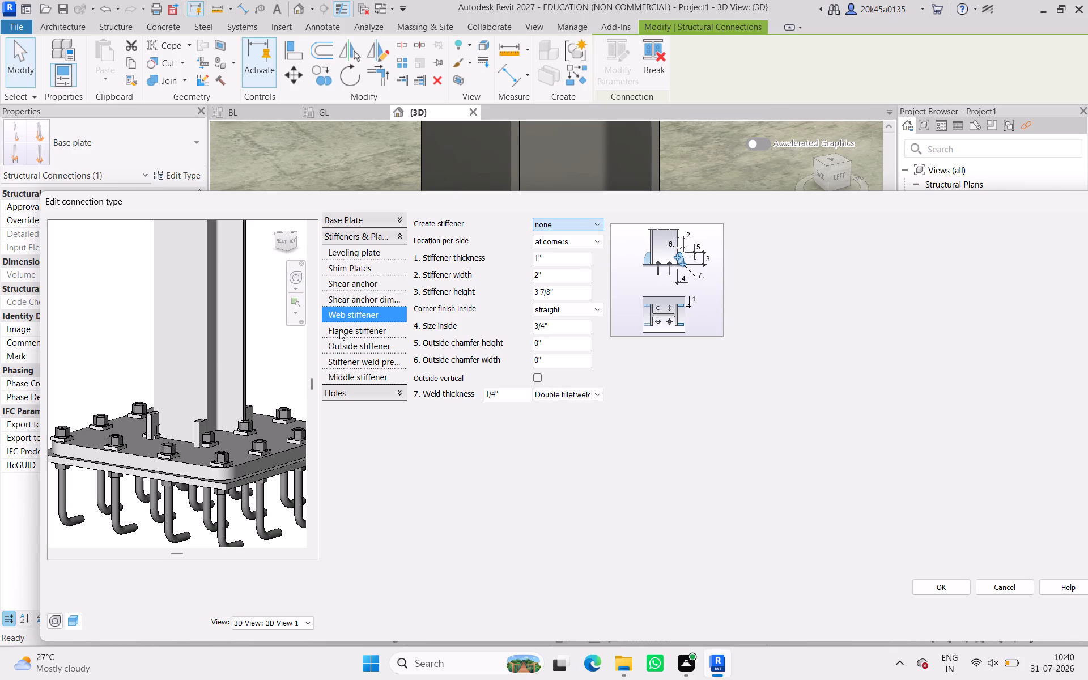
Review the flange stiffener, outside stiffener and stiffener weld preparation settings of the base plate connection.
{"action": "left_click", "coordinate": [339, 330]}
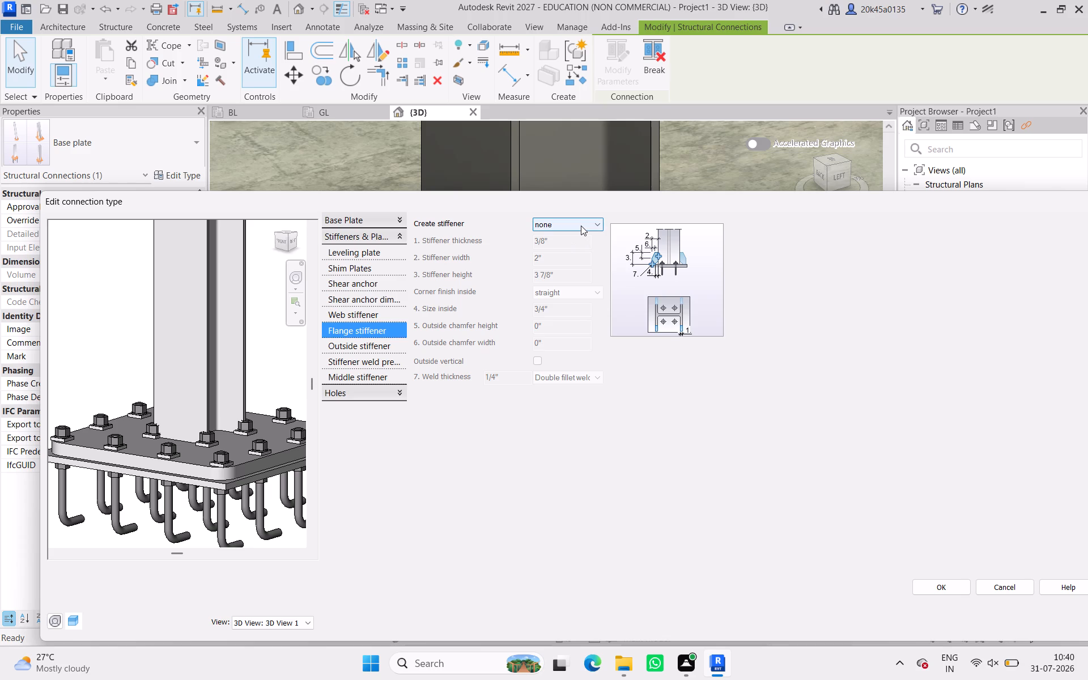
{"action": "left_click", "coordinate": [351, 340]}
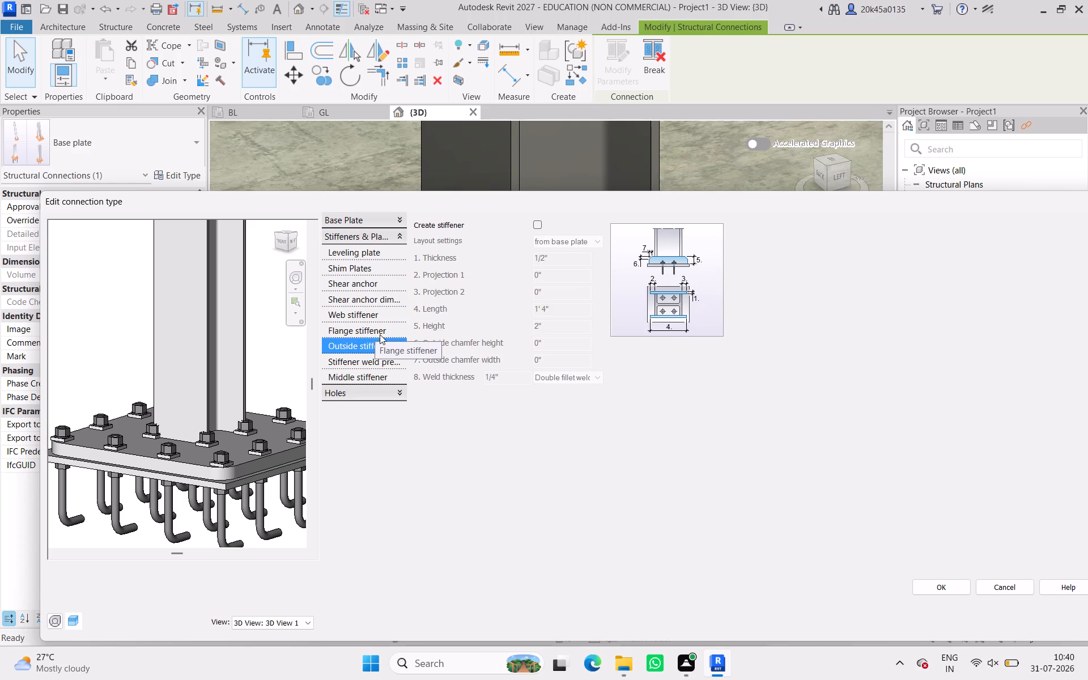
{"action": "left_click", "coordinate": [362, 359]}
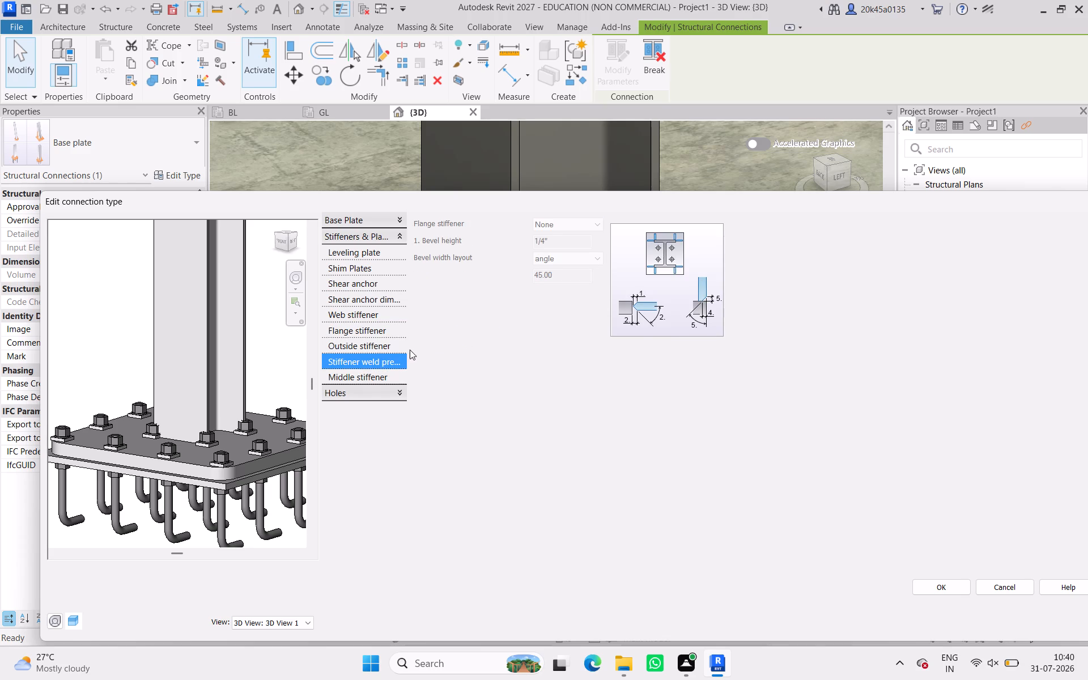
Create middle stiffeners on both sides of the column with a thickness of 1".
{"action": "left_click", "coordinate": [379, 374]}
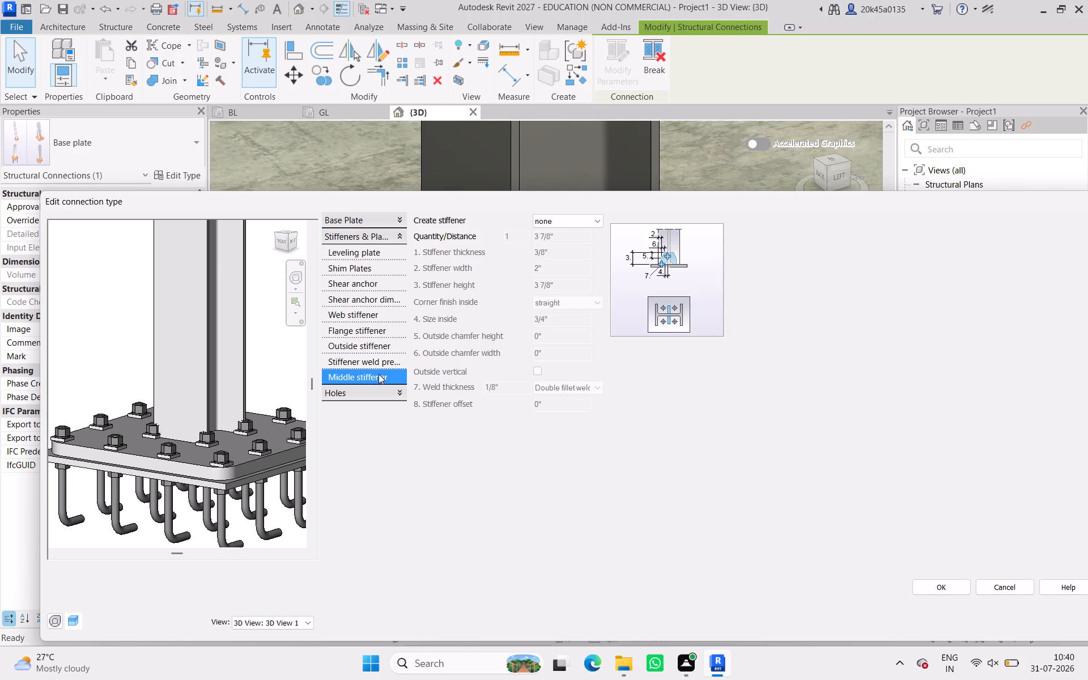
{"action": "left_click", "coordinate": [556, 220]}
{"action": "left_click", "coordinate": [552, 260]}
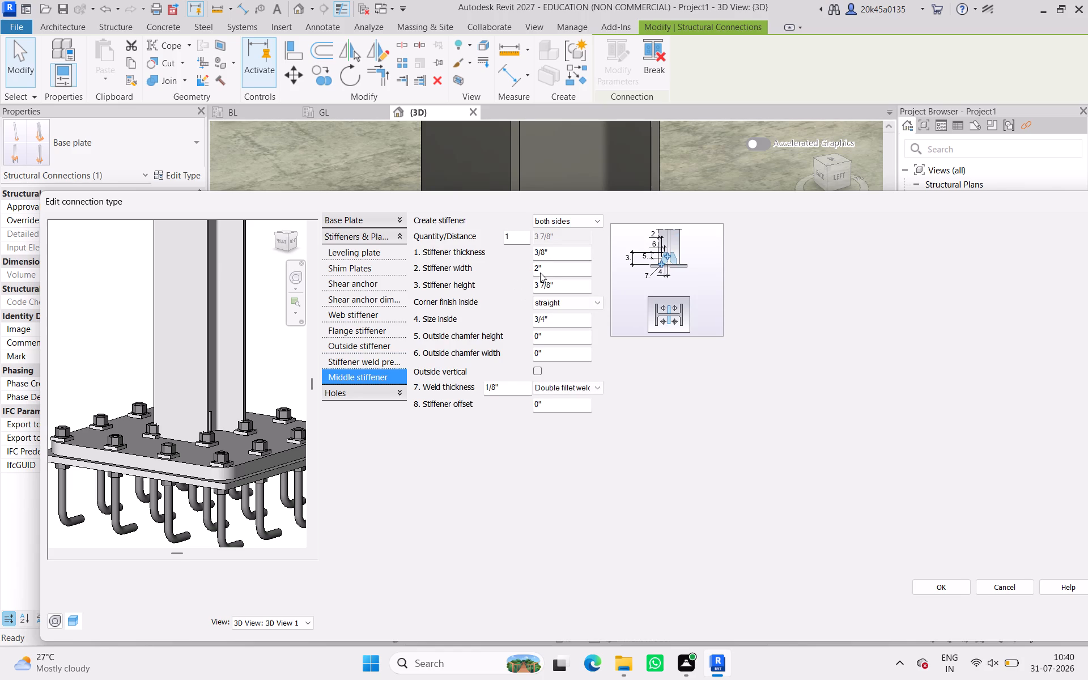
{"action": "left_click_drag", "start_coordinate": [552, 254], "coordinate": [504, 254]}
{"action": "type", "text": "1\""}
{"action": "key", "text": "Return"}
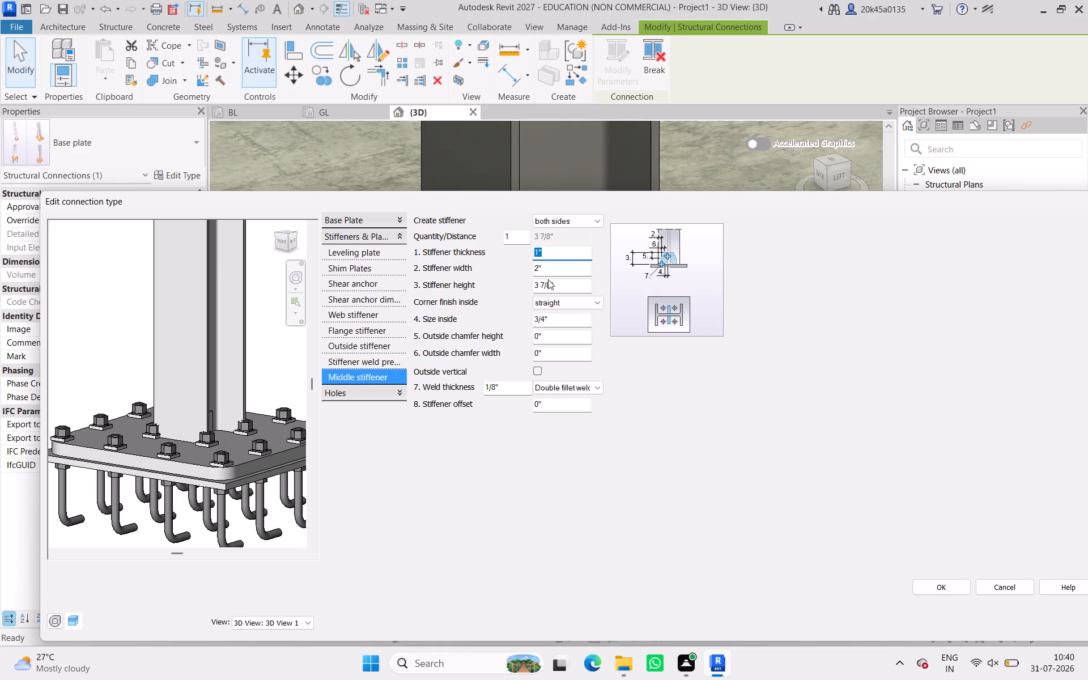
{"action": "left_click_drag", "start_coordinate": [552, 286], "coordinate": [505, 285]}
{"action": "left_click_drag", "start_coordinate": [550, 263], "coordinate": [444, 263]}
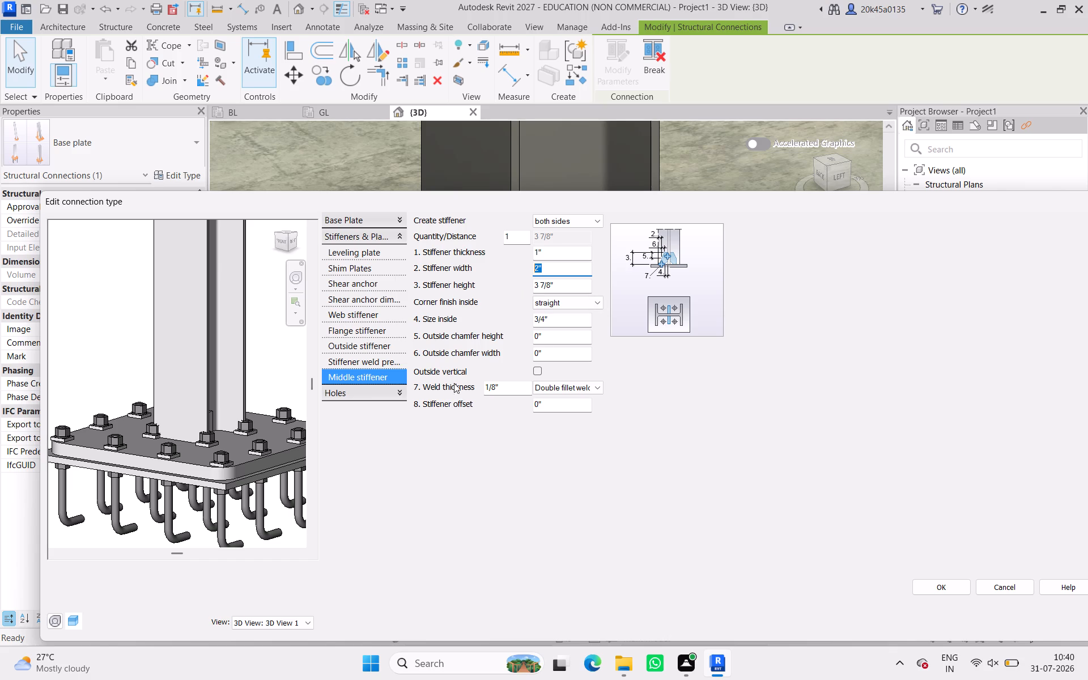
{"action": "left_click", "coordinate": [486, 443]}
Review the middle stiffener corner finish and the galvanizing hole, grout hole and punch mark settings of the base plate connection.
{"action": "left_click", "coordinate": [574, 303]}
{"action": "left_click", "coordinate": [574, 303]}
{"action": "left_click", "coordinate": [356, 395]}
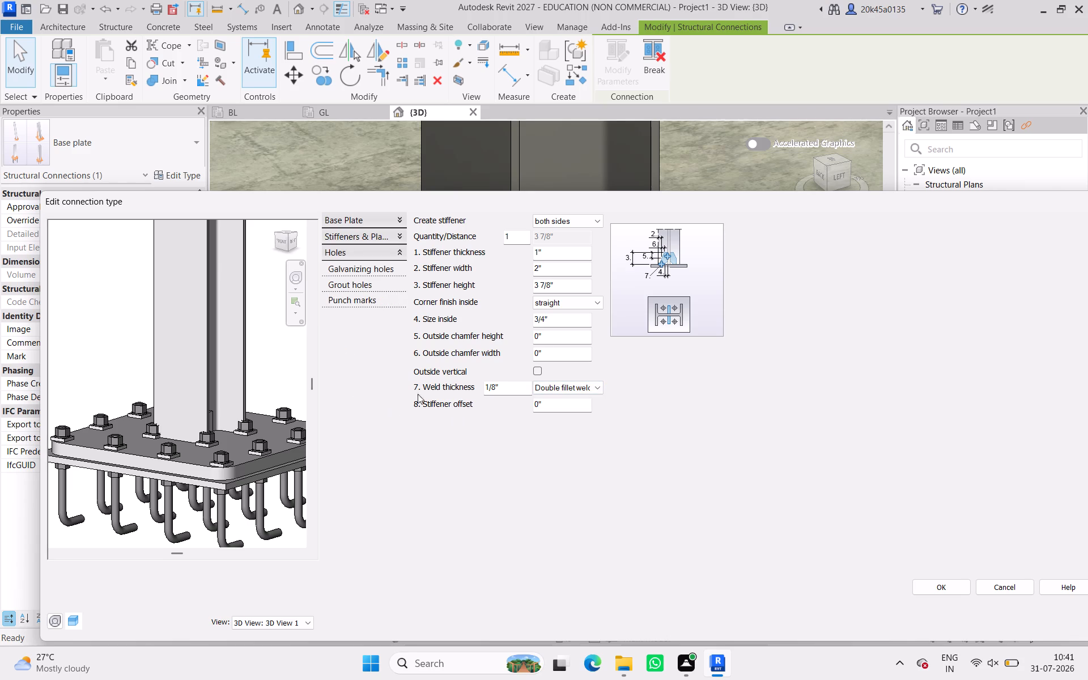
{"action": "left_click", "coordinate": [363, 271]}
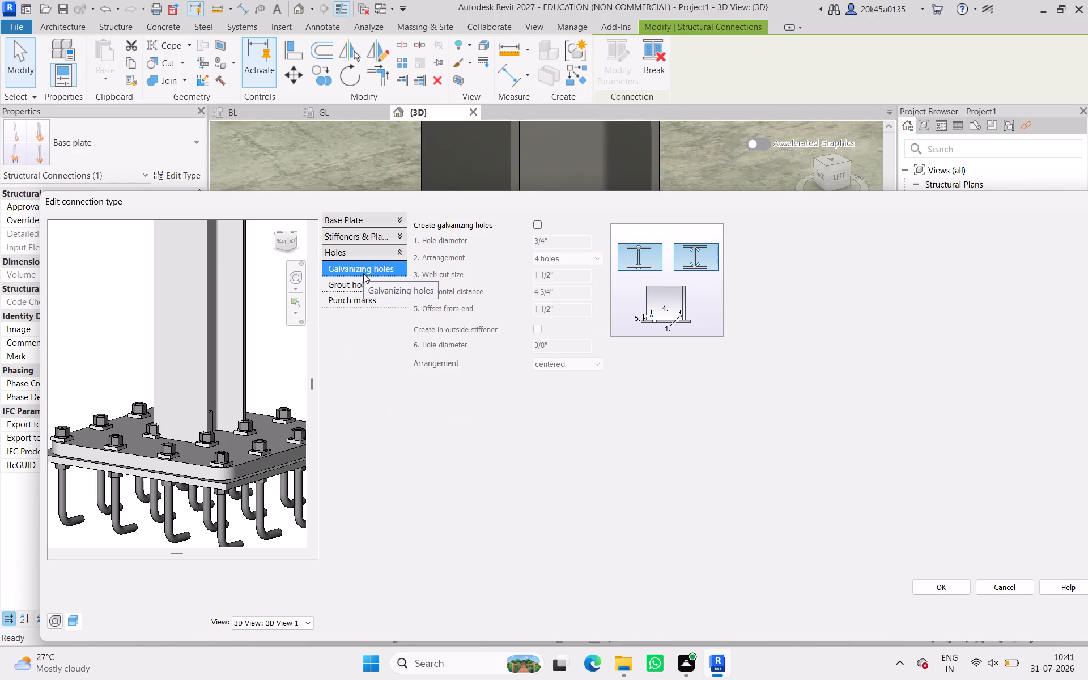
{"action": "left_click", "coordinate": [362, 286]}
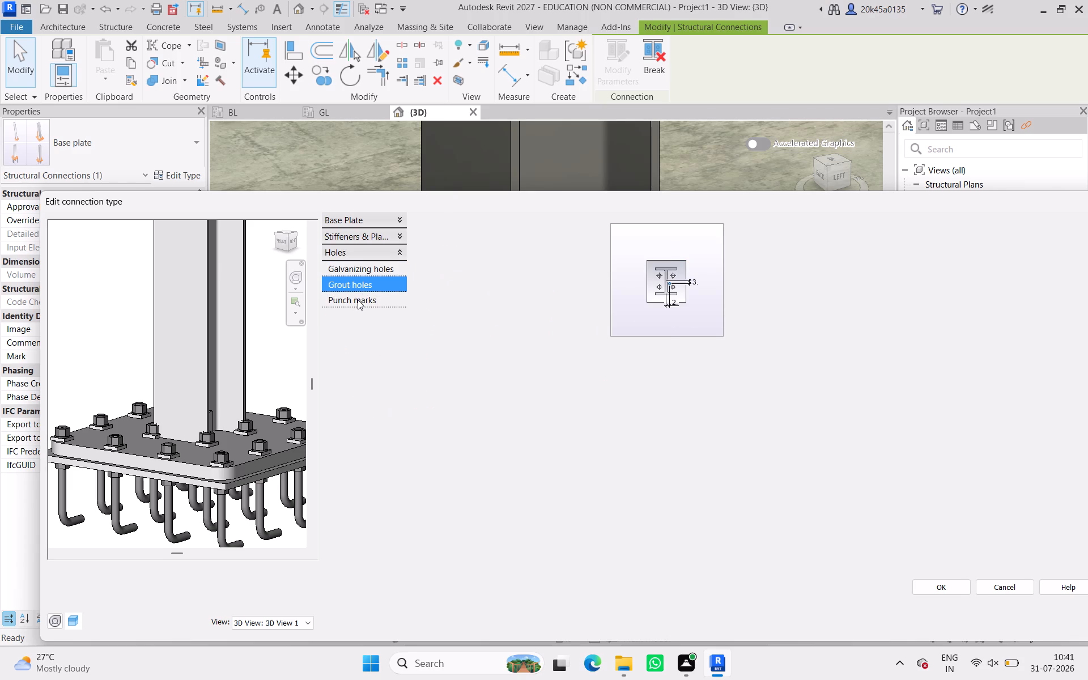
{"action": "left_click", "coordinate": [358, 300]}
{"action": "left_click", "coordinate": [478, 364]}
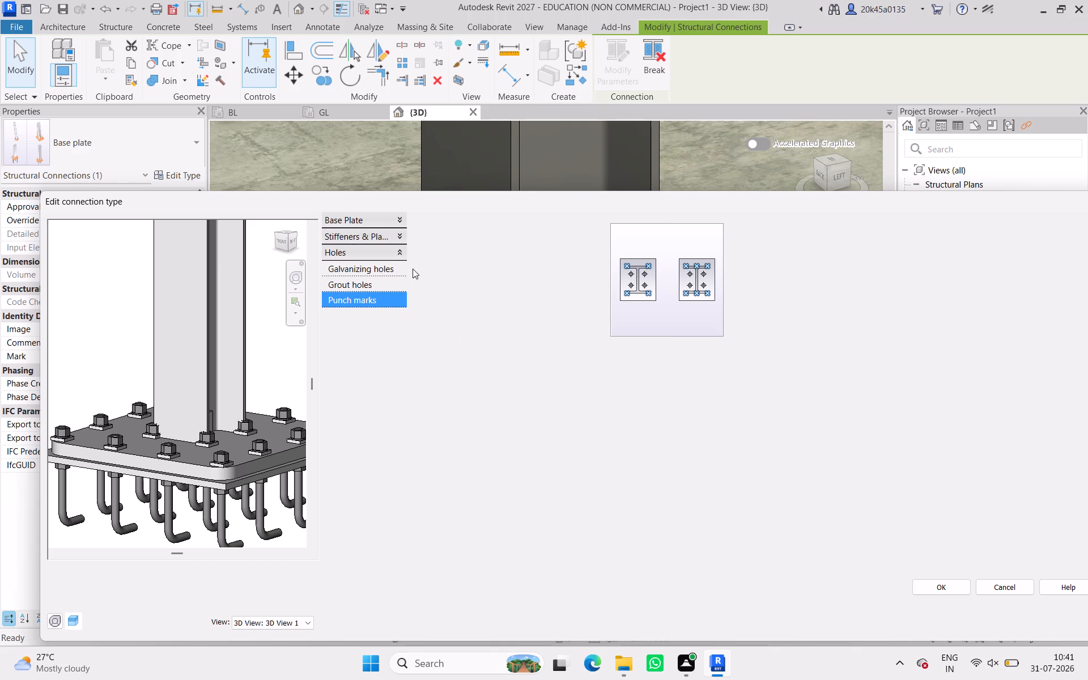
Accept the edited connection parameters, check the ranges of applicability, and apply the Base plate 2 type changes to the model.
{"action": "left_click", "coordinate": [952, 584]}
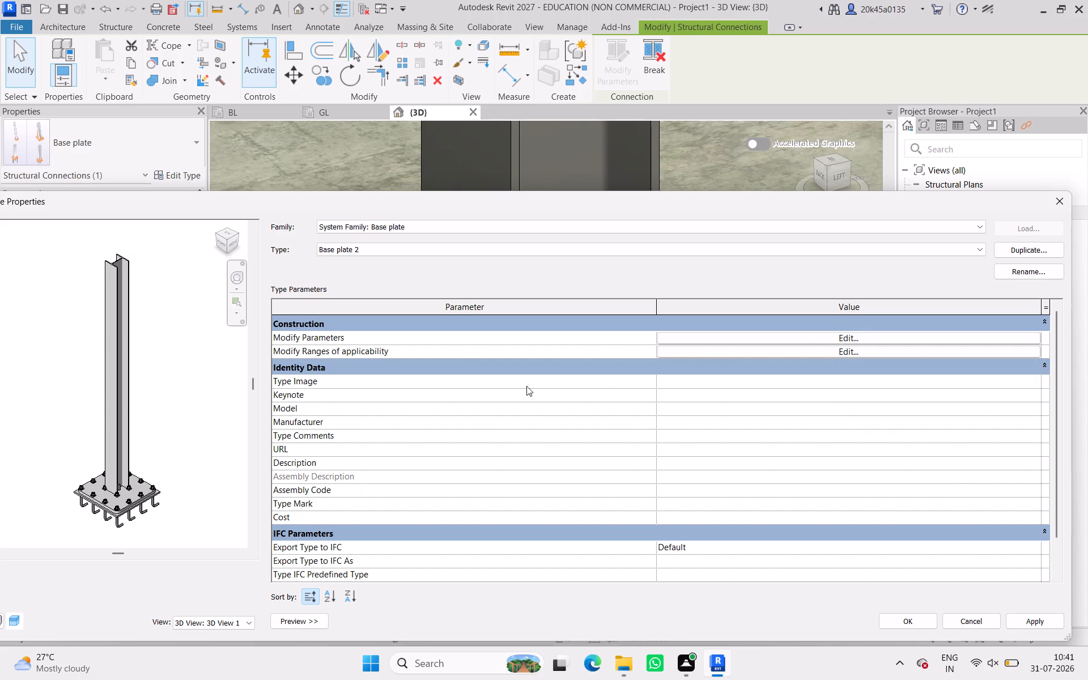
{"action": "left_click", "coordinate": [786, 347]}
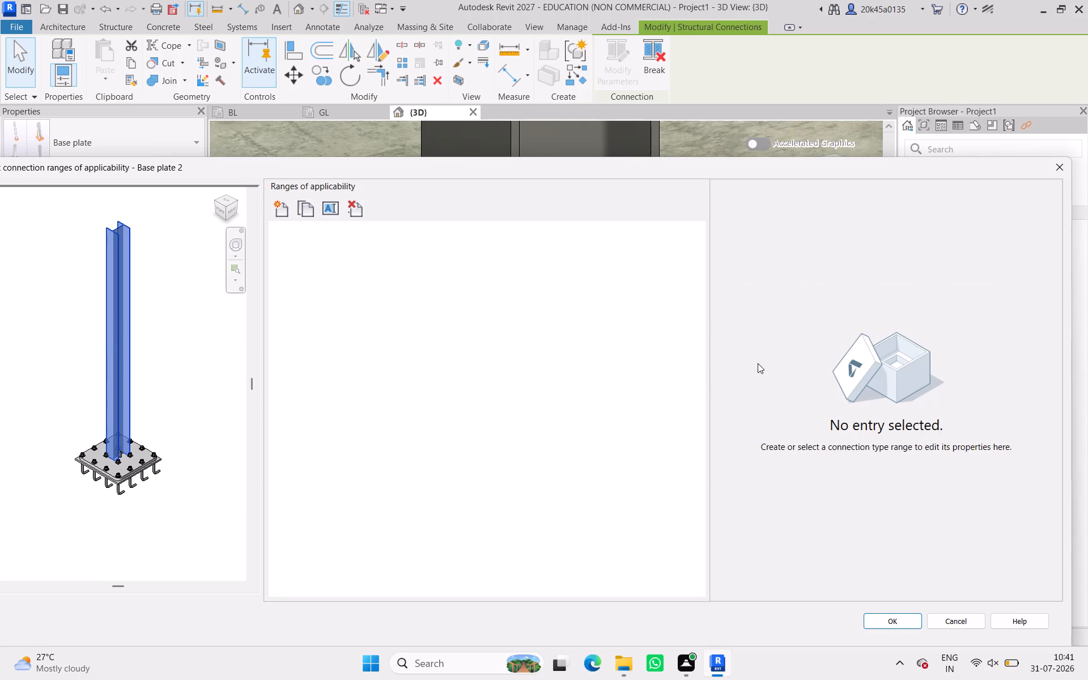
{"action": "left_click", "coordinate": [400, 338]}
{"action": "left_click", "coordinate": [909, 616]}
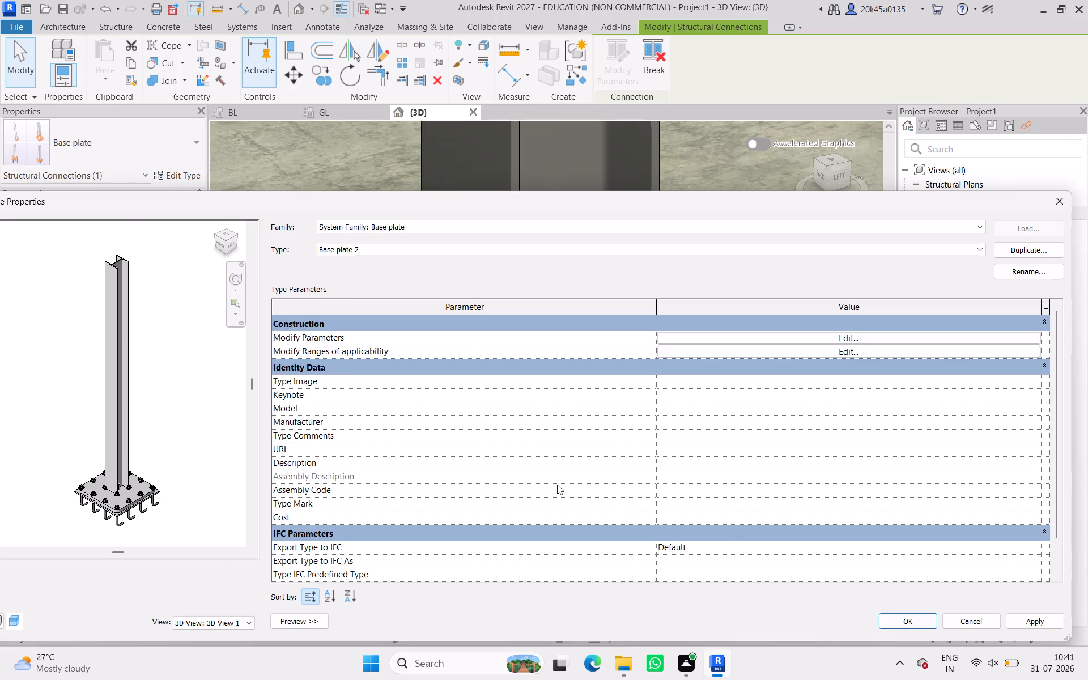
{"action": "scroll", "coordinate": [630, 478], "scroll_direction": "down", "scroll_amount": 4}
{"action": "left_click", "coordinate": [1032, 626]}
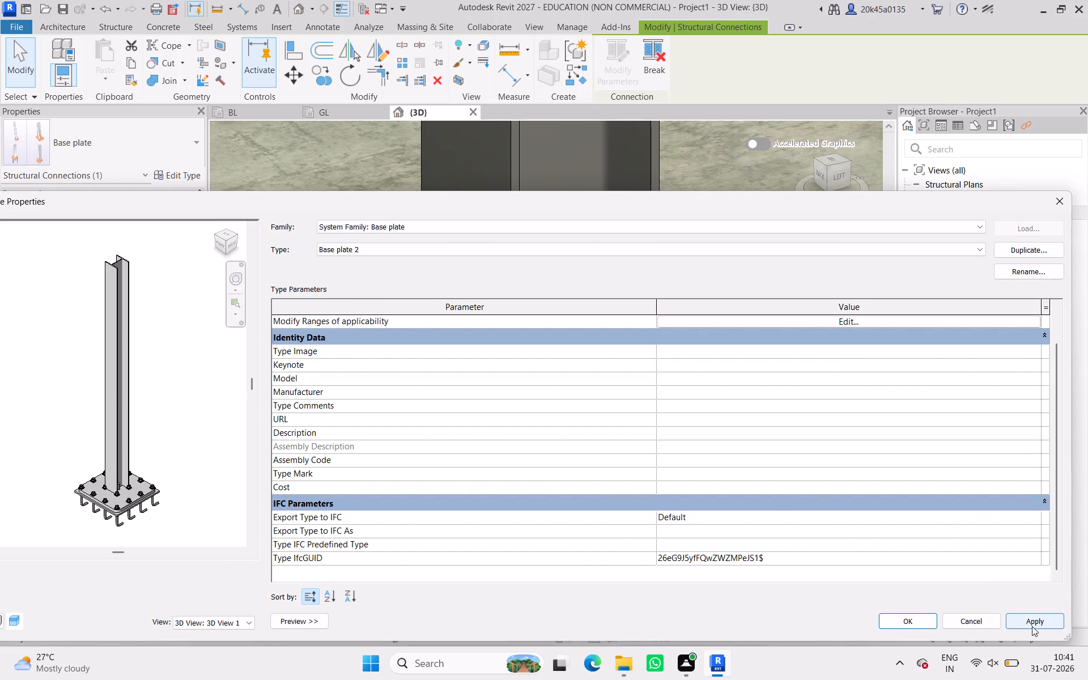
{"action": "left_click", "coordinate": [902, 623]}
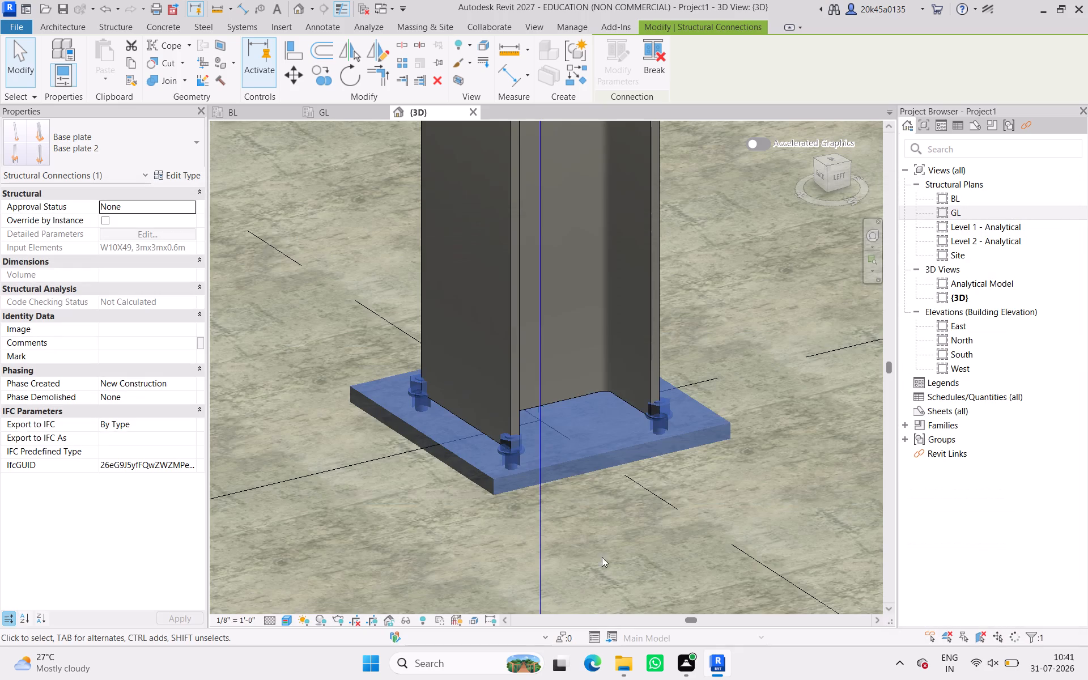
Inspect the updated base plate, anchors and middle stiffener at the column foot in the 3D view.
{"action": "scroll", "coordinate": [571, 440], "scroll_direction": "down", "scroll_amount": 8}
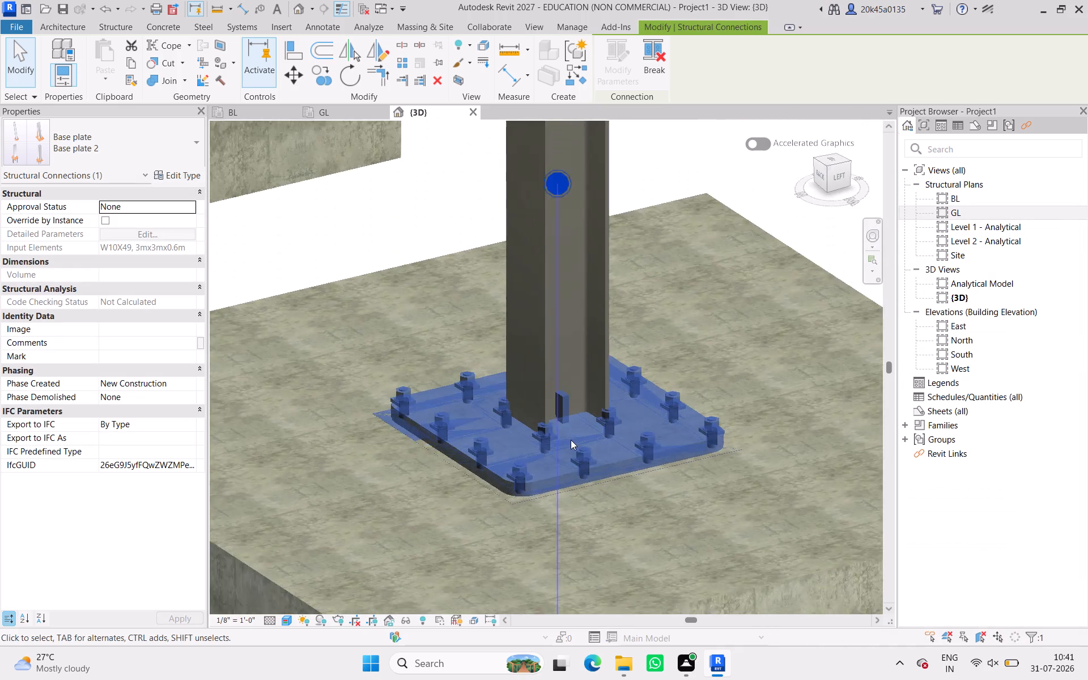
{"action": "middle_click_drag", "start_coordinate": [525, 396], "coordinate": [514, 373]}
{"action": "left_click", "coordinate": [708, 346]}
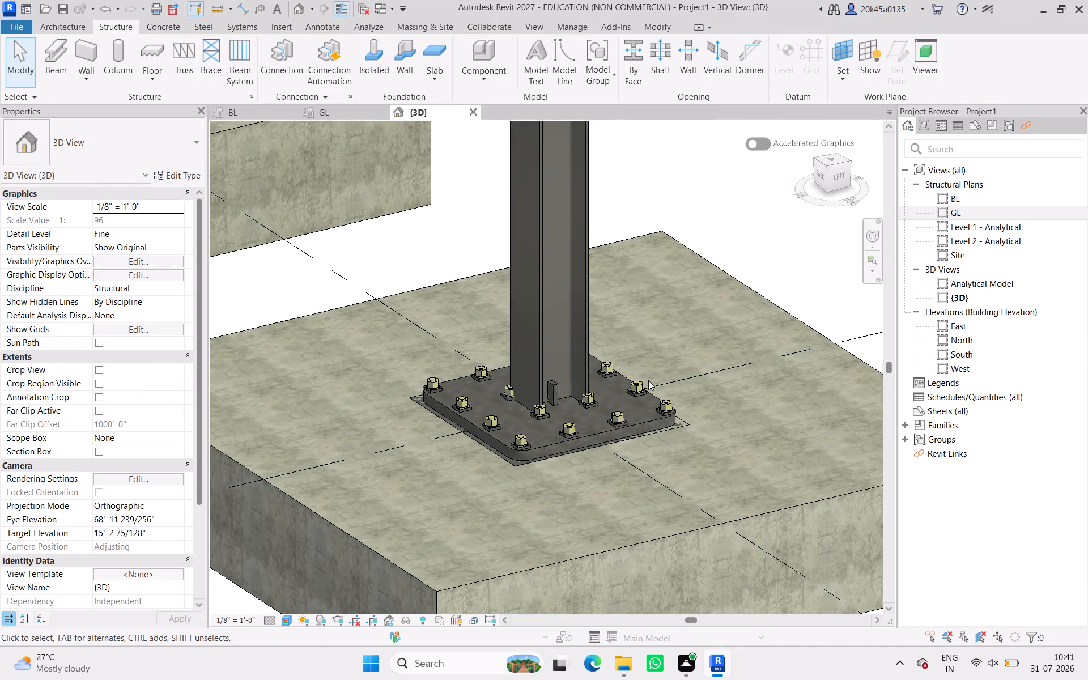
{"action": "scroll", "coordinate": [555, 398], "scroll_direction": "up", "scroll_amount": 9}
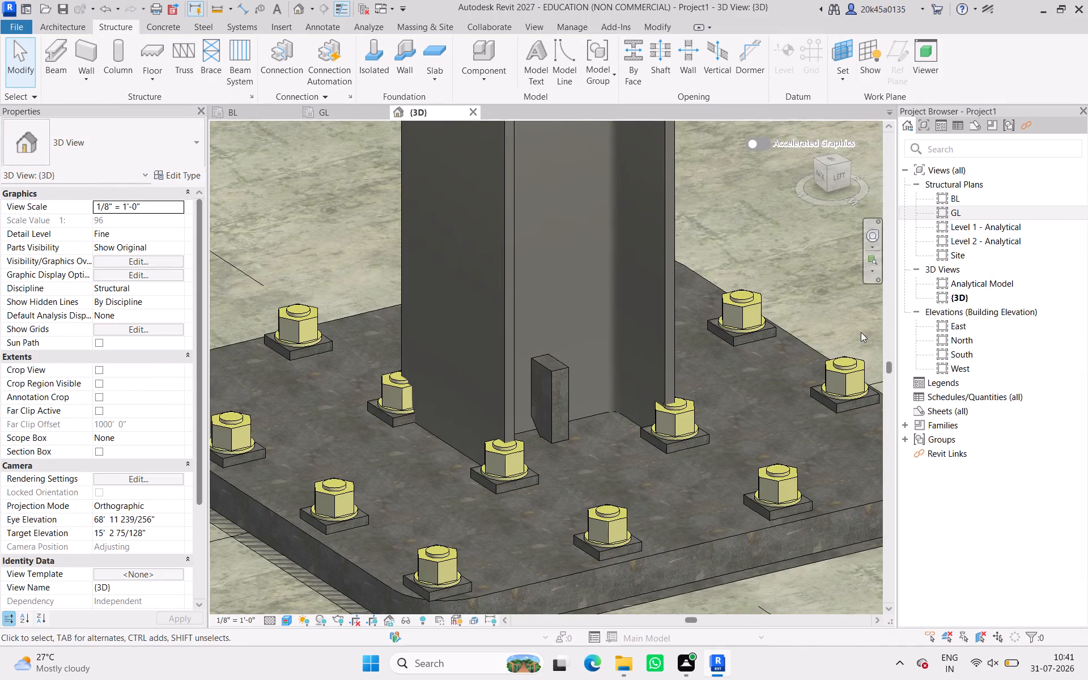
{"action": "scroll", "coordinate": [861, 332], "scroll_direction": "down", "scroll_amount": 9}
{"action": "middle_click_drag", "start_coordinate": [842, 338], "coordinate": [541, 346]}
{"action": "scroll", "coordinate": [553, 358], "scroll_direction": "down", "scroll_amount": 5}
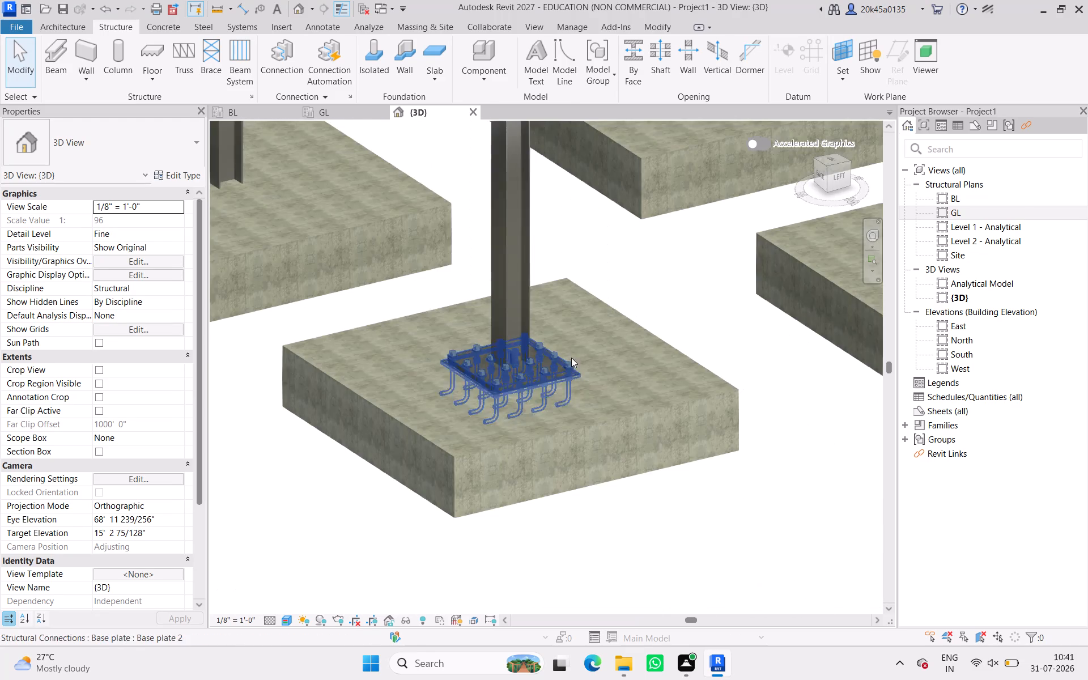
{"action": "scroll", "coordinate": [495, 369], "scroll_direction": "up", "scroll_amount": 9}
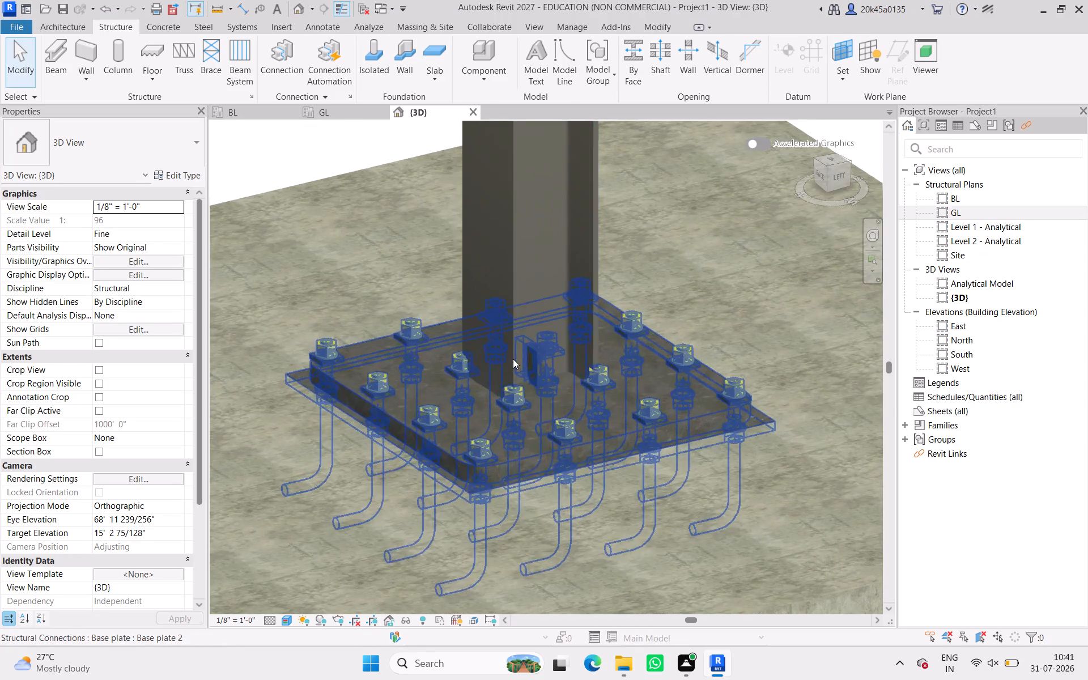
Reopen the parameters of the Base plate 2 connection type and set the middle stiffener thickness to 2".
{"action": "left_click", "coordinate": [492, 465]}
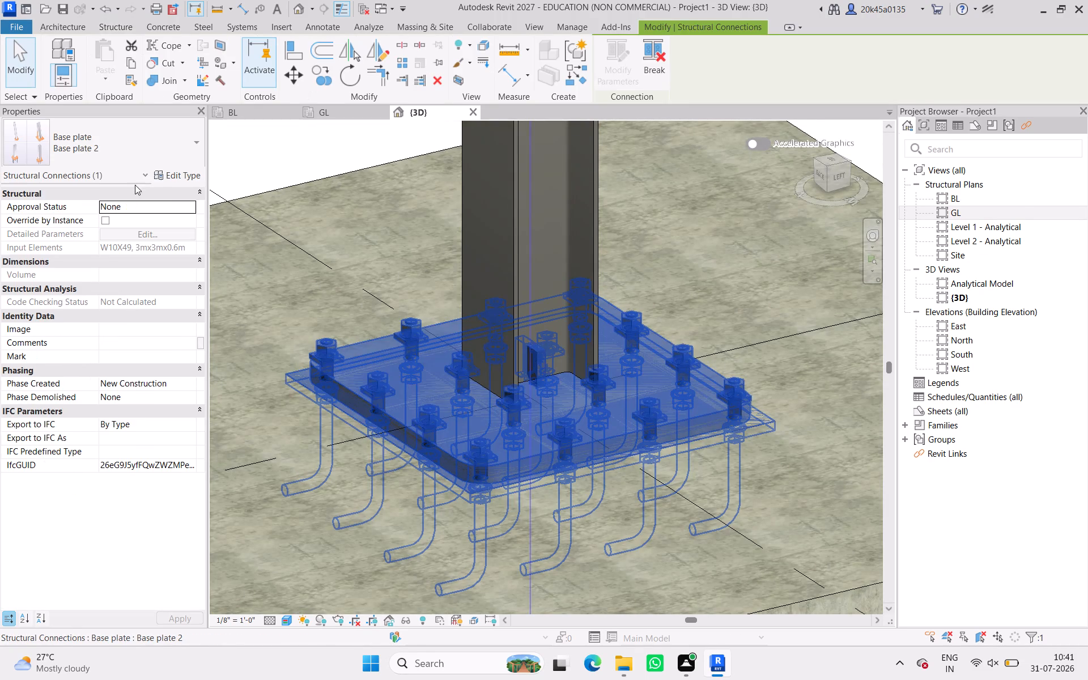
{"action": "left_click", "coordinate": [167, 174]}
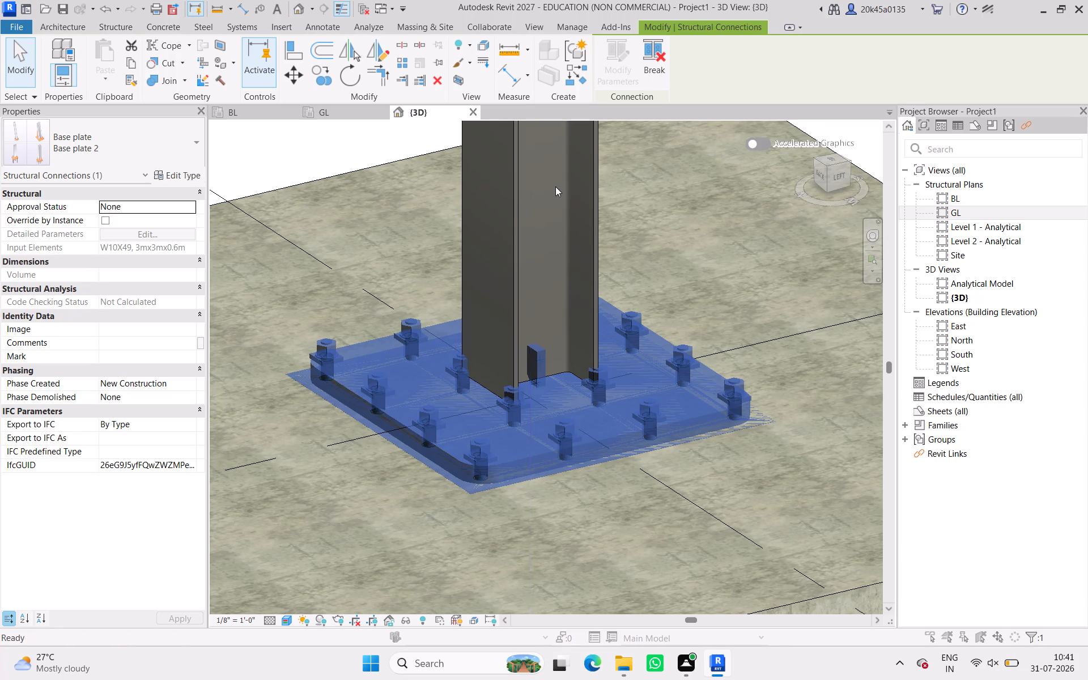
{"action": "left_click", "coordinate": [855, 337]}
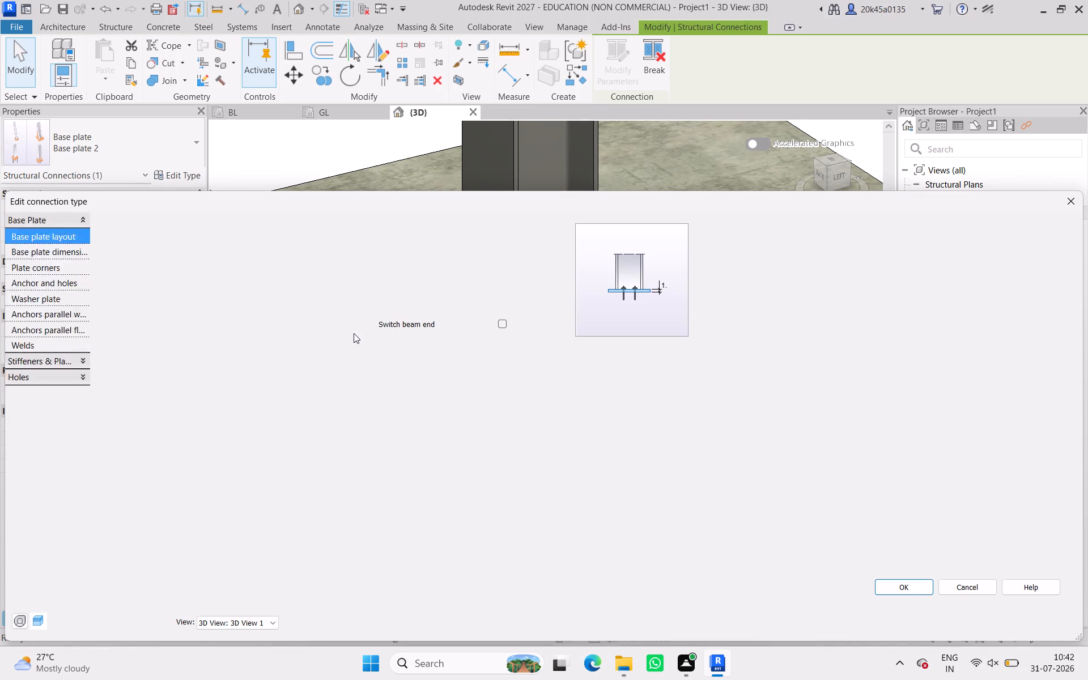
{"action": "left_click", "coordinate": [321, 360]}
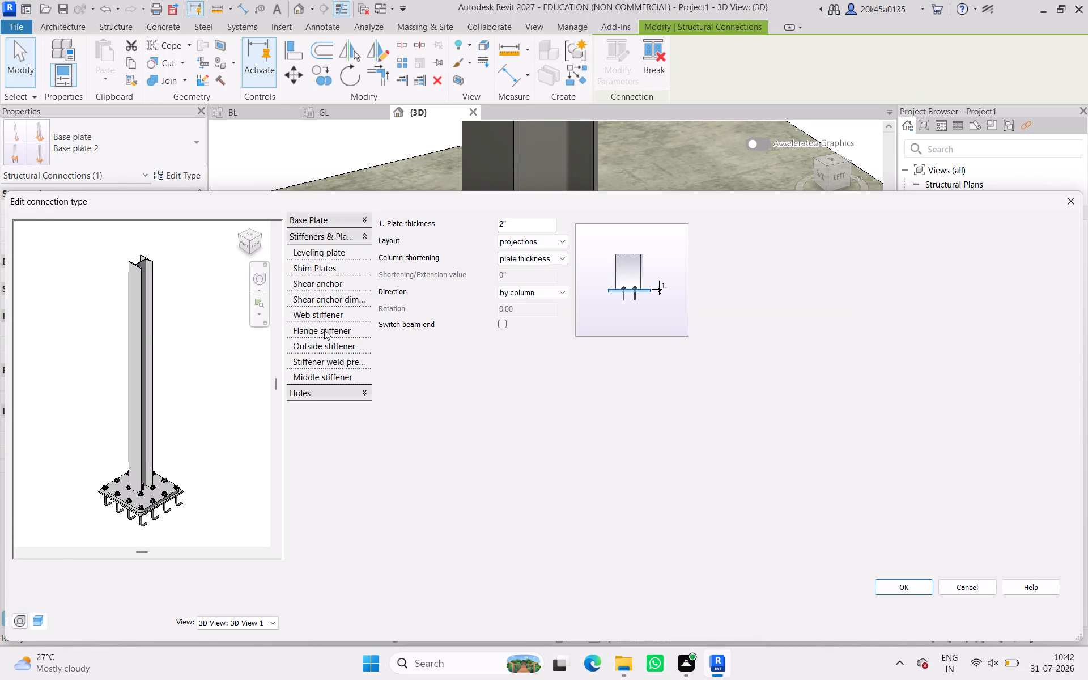
{"action": "left_click", "coordinate": [333, 374]}
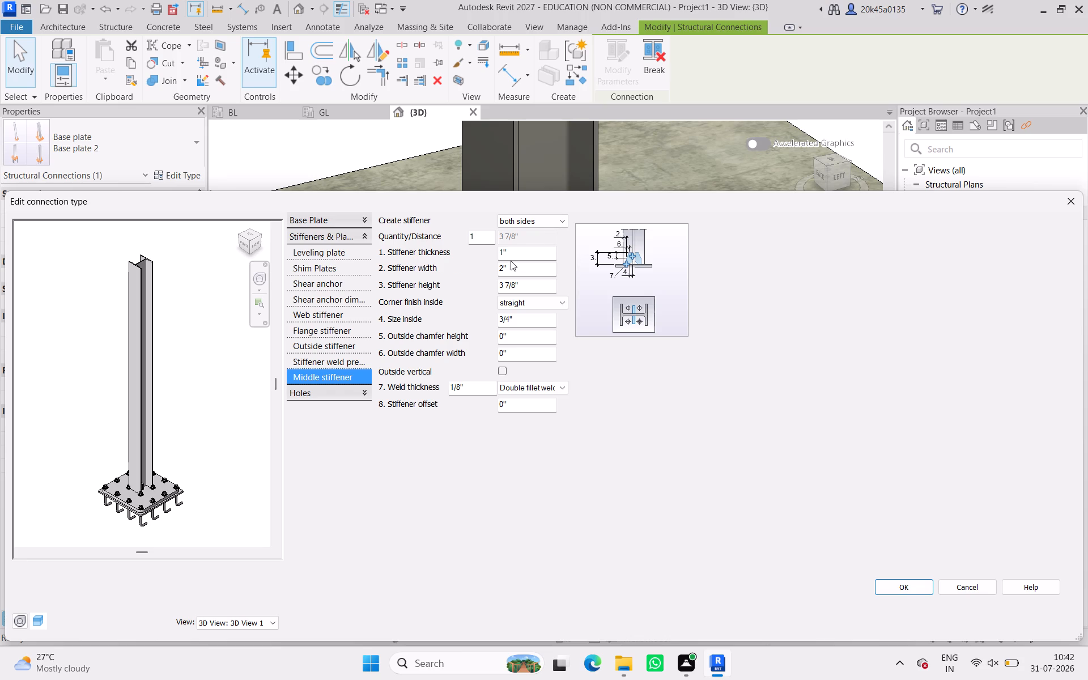
{"action": "left_click", "coordinate": [513, 249]}
{"action": "left_click_drag", "start_coordinate": [509, 249], "coordinate": [463, 249]}
{"action": "type", "text": "2\""}
{"action": "key", "text": "Return"}
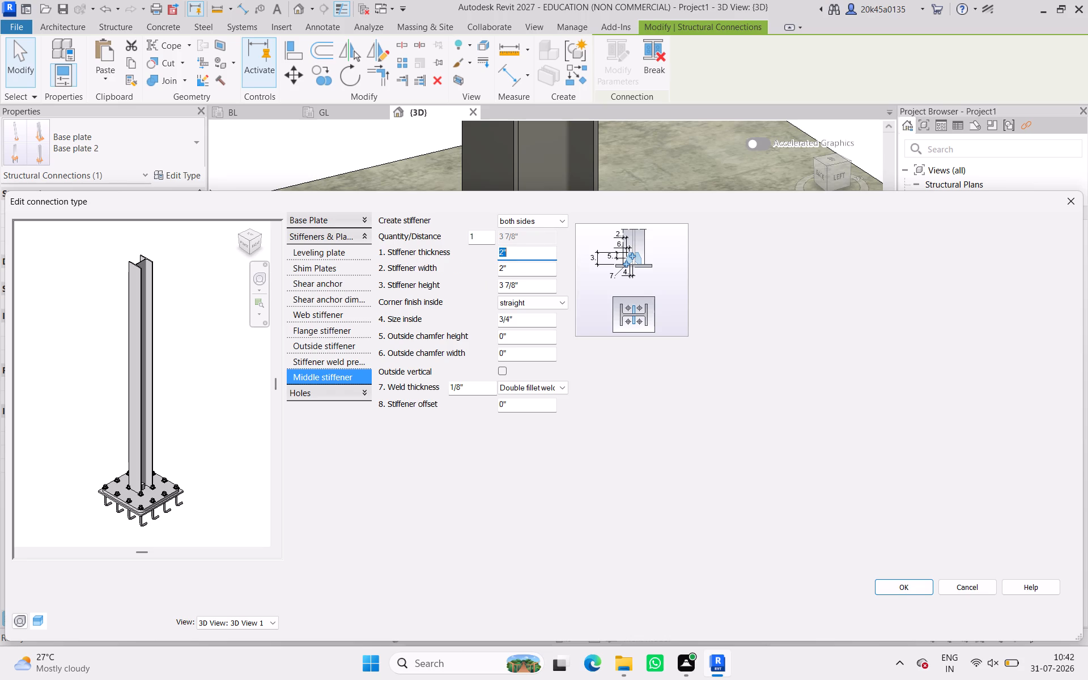
Set the middle stiffener width to 4", checking the stiffener up close in the connection preview.
{"action": "left_click_drag", "start_coordinate": [520, 267], "coordinate": [467, 270]}
{"action": "scroll", "coordinate": [198, 474], "scroll_direction": "up", "scroll_amount": 4}
{"action": "scroll", "coordinate": [61, 491], "scroll_direction": "up", "scroll_amount": 4}
{"action": "middle_click_drag", "start_coordinate": [58, 486], "coordinate": [79, 331]}
{"action": "left_click_drag", "start_coordinate": [247, 242], "coordinate": [246, 240]}
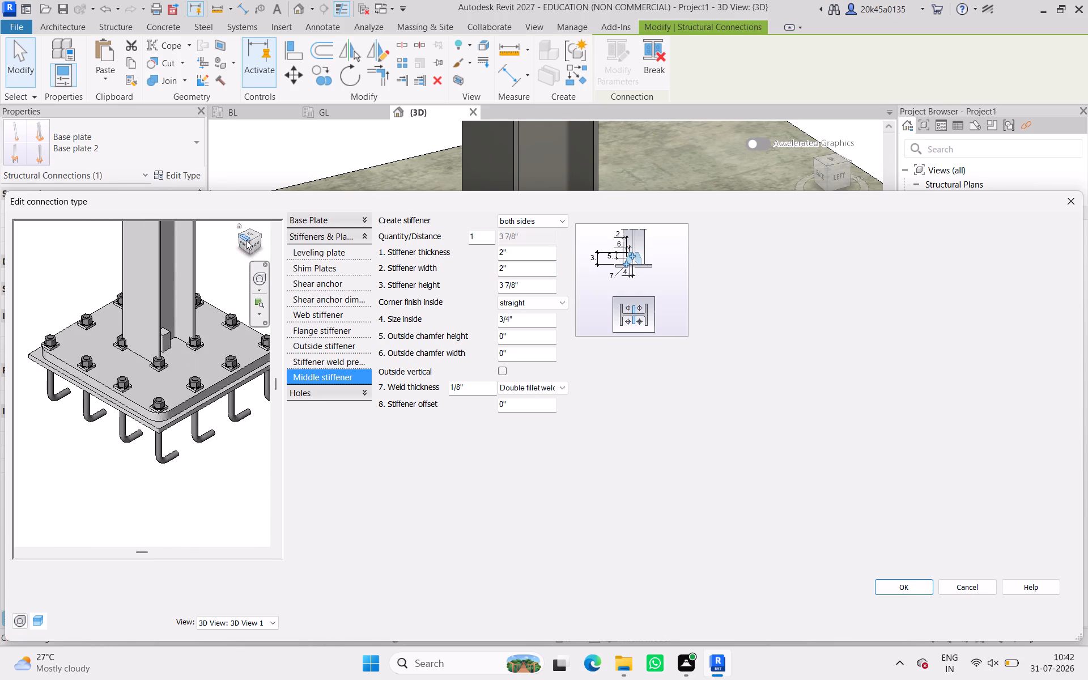
{"action": "left_click_drag", "start_coordinate": [246, 240], "coordinate": [231, 236]}
{"action": "scroll", "coordinate": [135, 351], "scroll_direction": "up", "scroll_amount": 12}
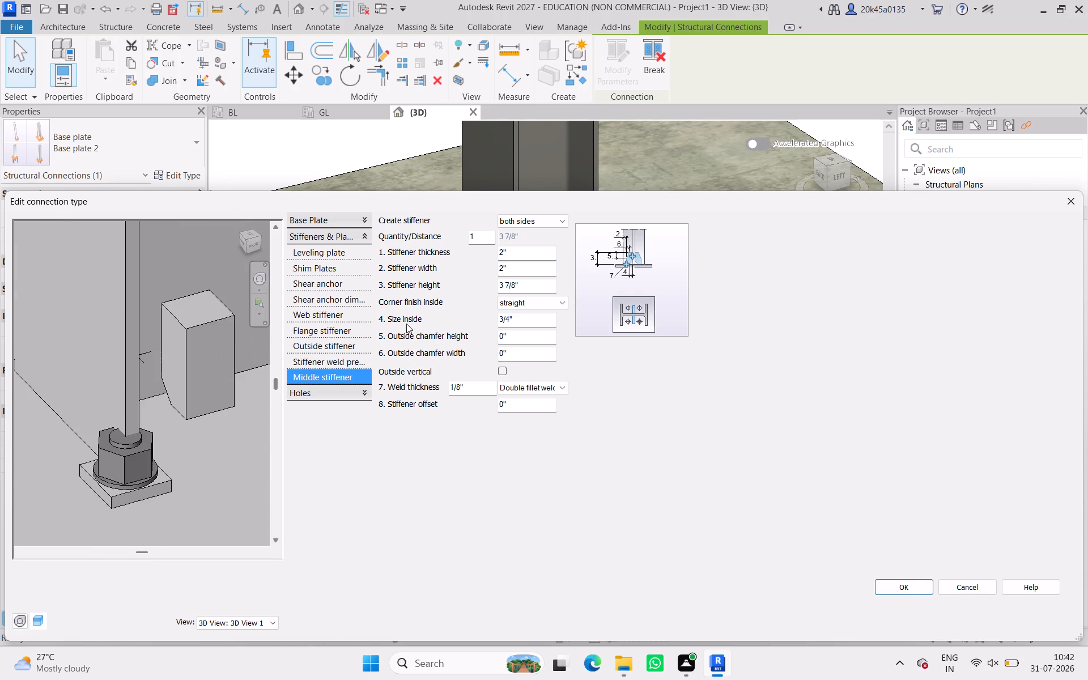
{"action": "left_click_drag", "start_coordinate": [522, 267], "coordinate": [481, 267]}
{"action": "type", "text": "4\""}
{"action": "key", "text": "Return"}
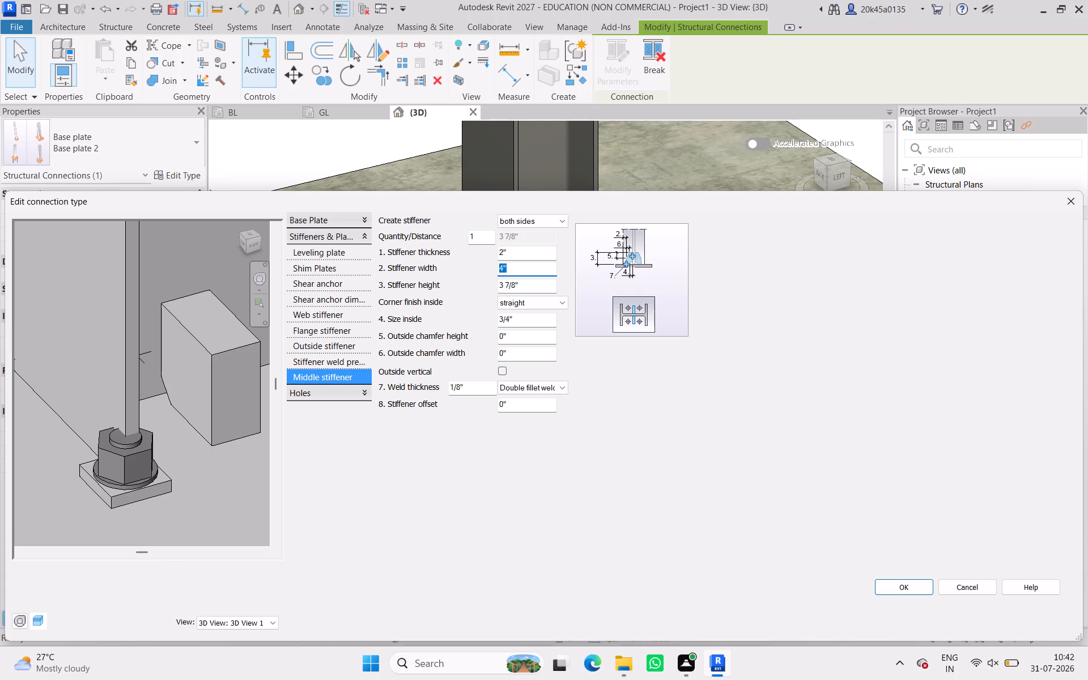
Set the middle stiffener height to 4" and check its shape against the column in the preview.
{"action": "scroll", "coordinate": [120, 346], "scroll_direction": "down", "scroll_amount": 5}
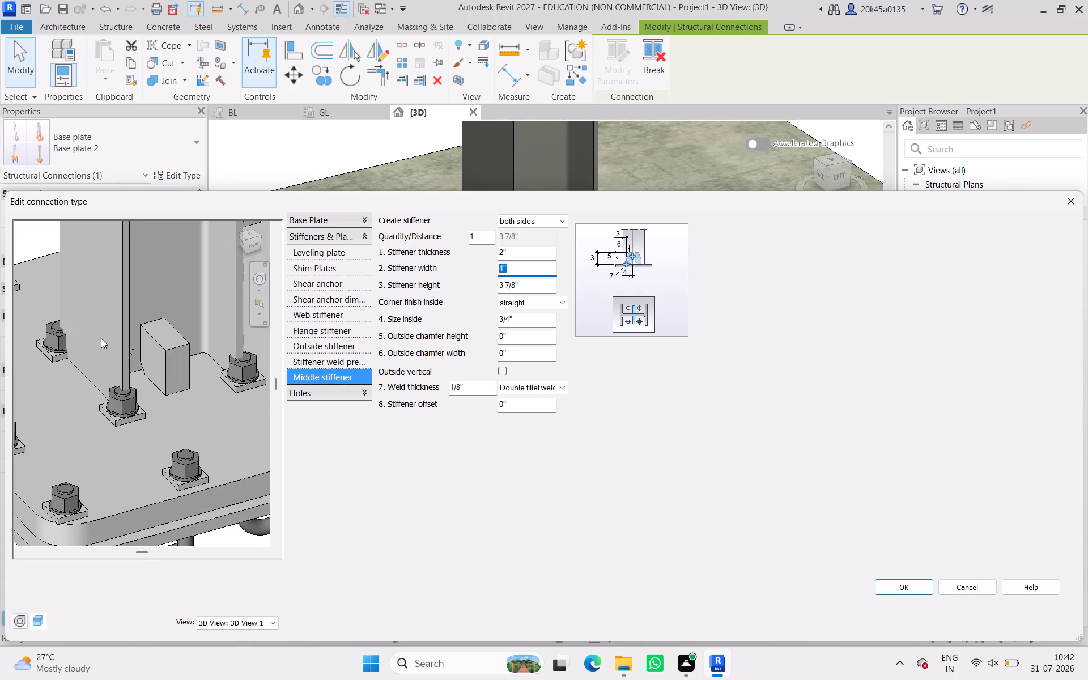
{"action": "left_click_drag", "start_coordinate": [525, 287], "coordinate": [470, 295]}
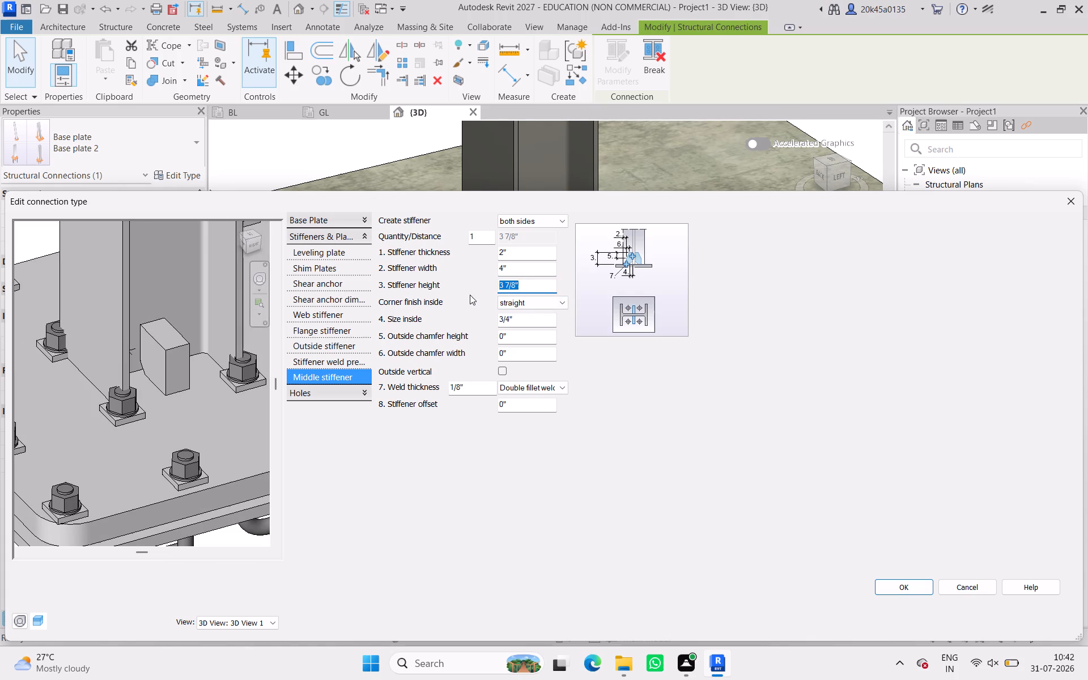
{"action": "type", "text": "4\""}
{"action": "key", "text": "Return"}
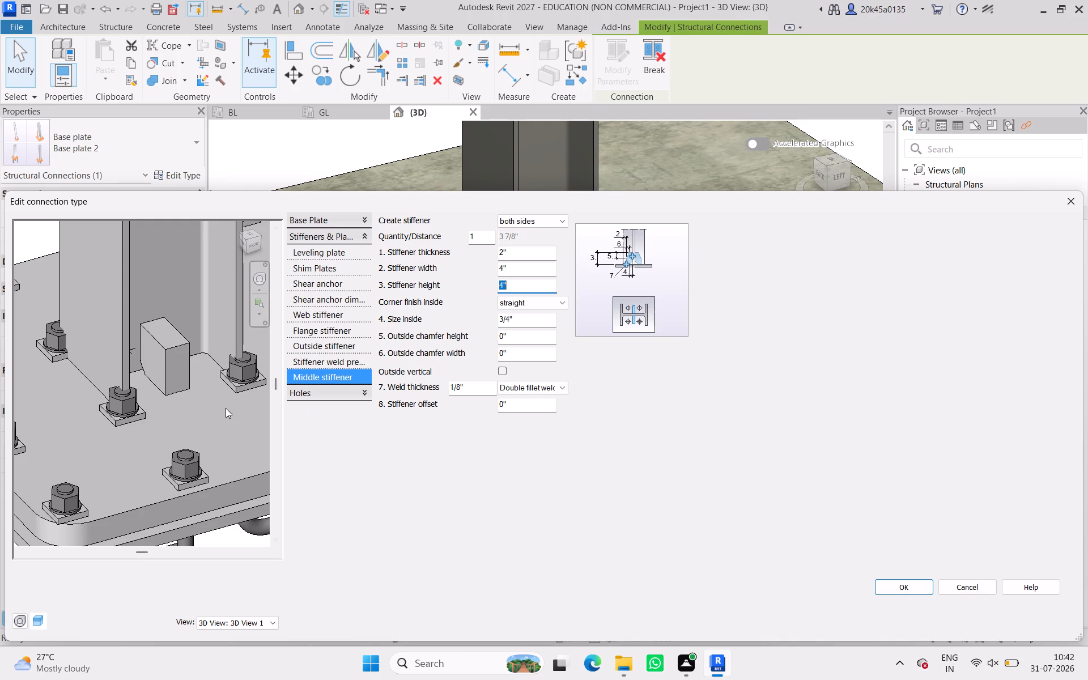
{"action": "scroll", "coordinate": [184, 397], "scroll_direction": "down", "scroll_amount": 2}
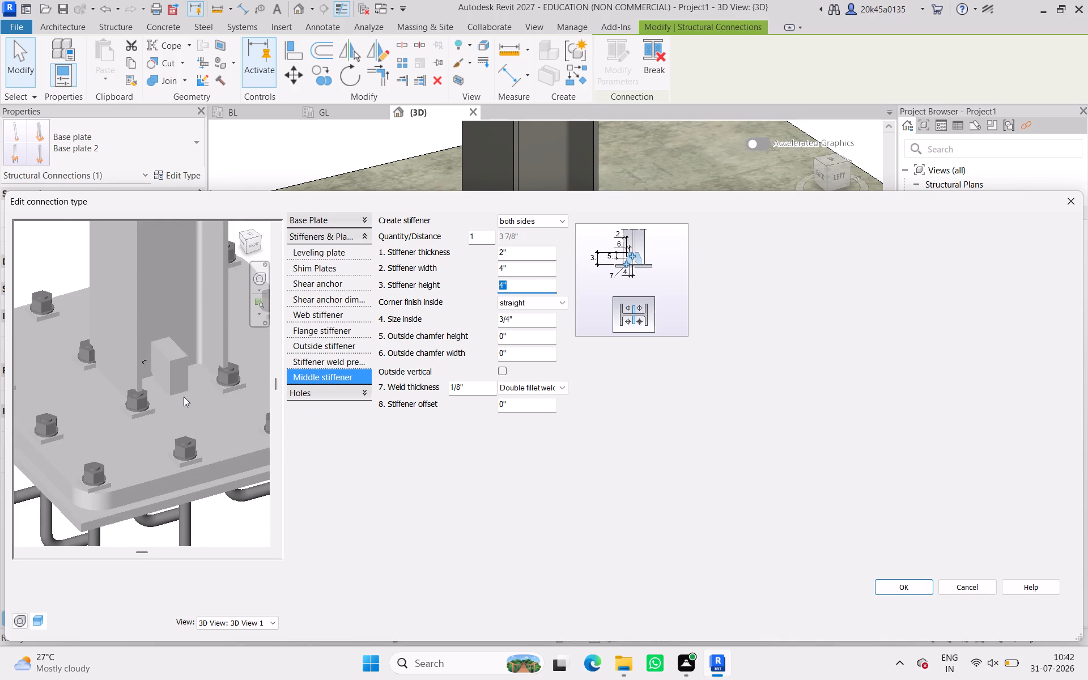
{"action": "middle_click_drag", "start_coordinate": [181, 397], "coordinate": [144, 405]}
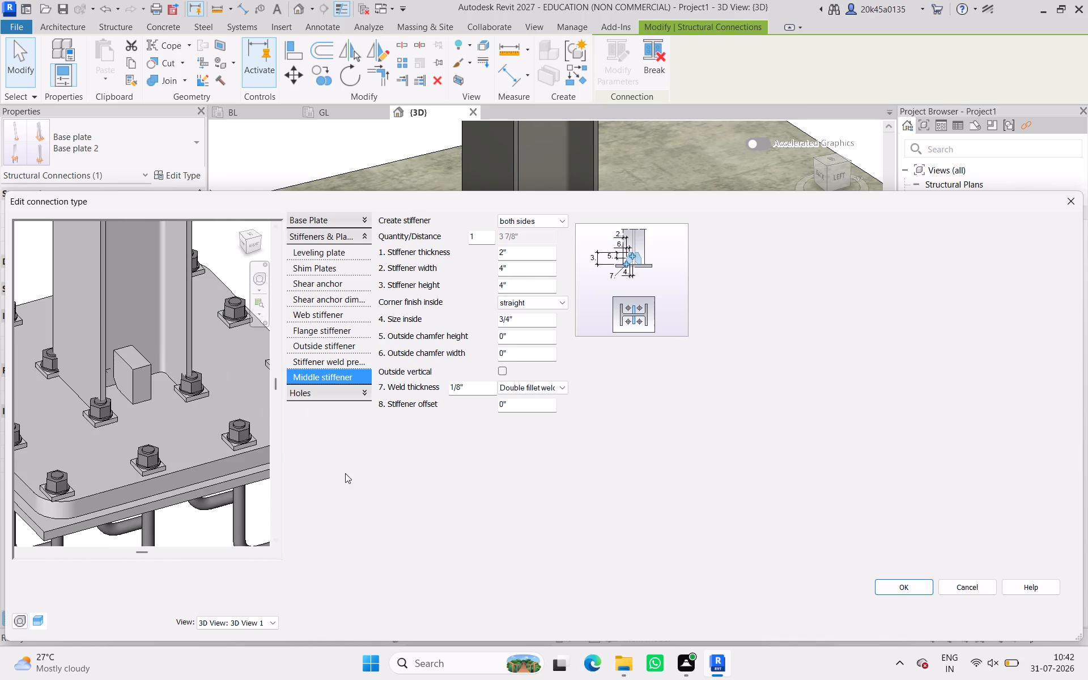
{"action": "left_click", "coordinate": [345, 473]}
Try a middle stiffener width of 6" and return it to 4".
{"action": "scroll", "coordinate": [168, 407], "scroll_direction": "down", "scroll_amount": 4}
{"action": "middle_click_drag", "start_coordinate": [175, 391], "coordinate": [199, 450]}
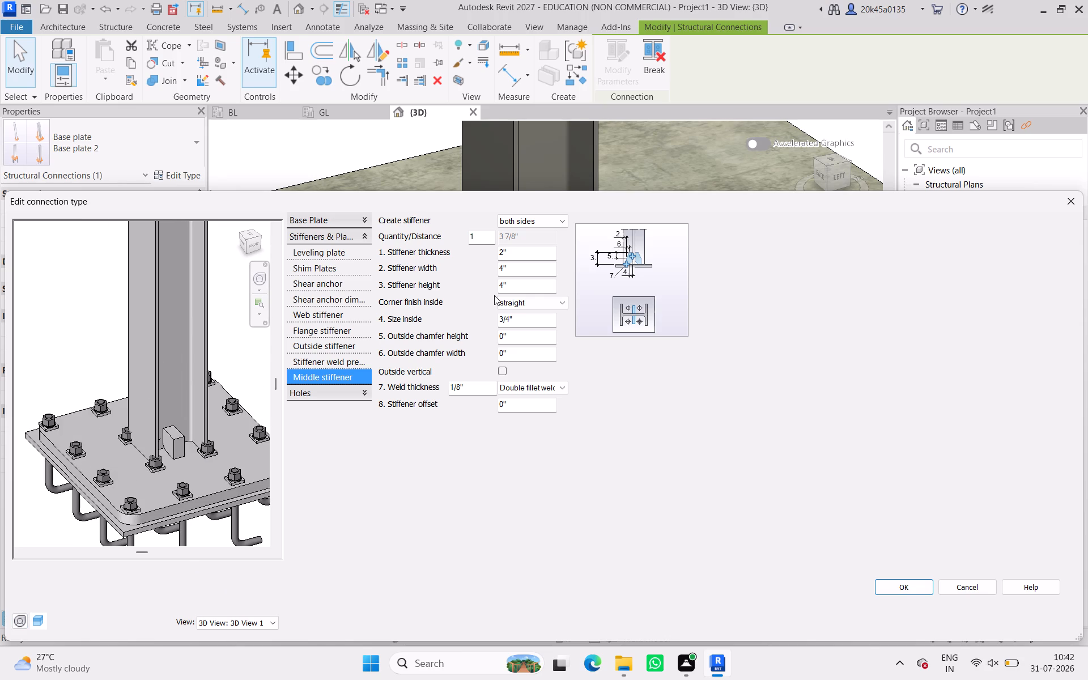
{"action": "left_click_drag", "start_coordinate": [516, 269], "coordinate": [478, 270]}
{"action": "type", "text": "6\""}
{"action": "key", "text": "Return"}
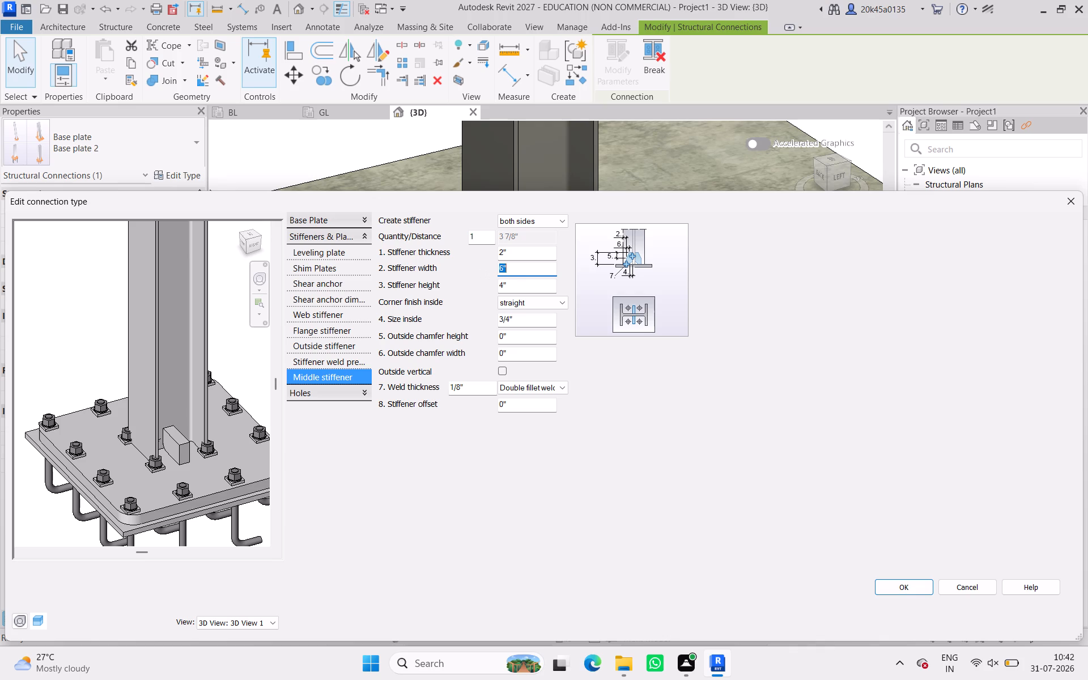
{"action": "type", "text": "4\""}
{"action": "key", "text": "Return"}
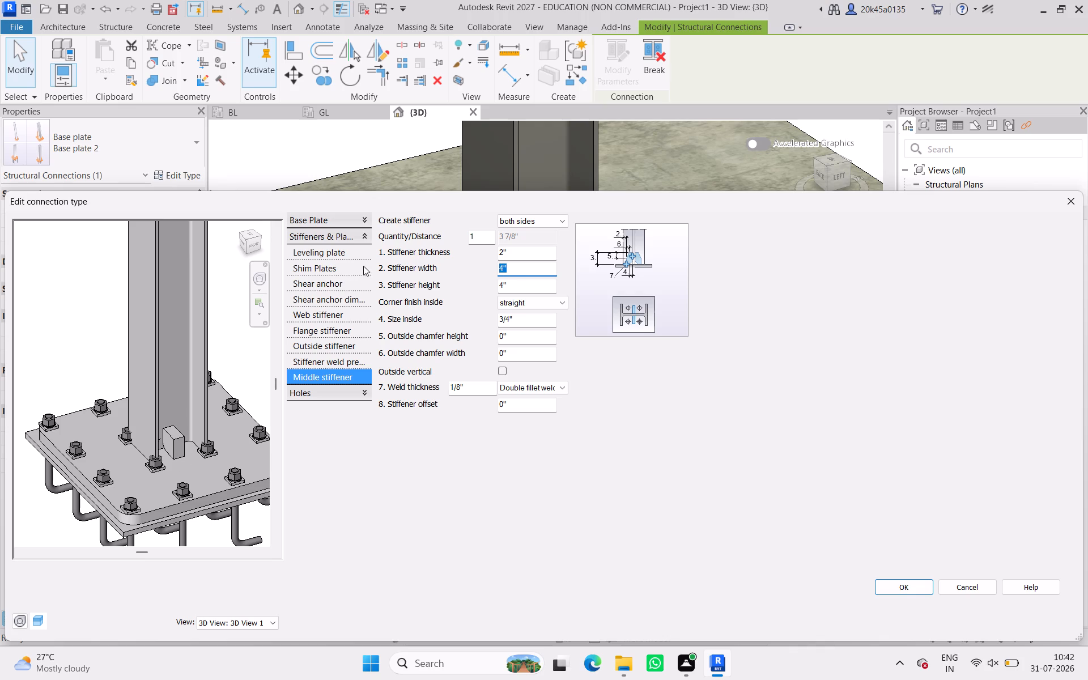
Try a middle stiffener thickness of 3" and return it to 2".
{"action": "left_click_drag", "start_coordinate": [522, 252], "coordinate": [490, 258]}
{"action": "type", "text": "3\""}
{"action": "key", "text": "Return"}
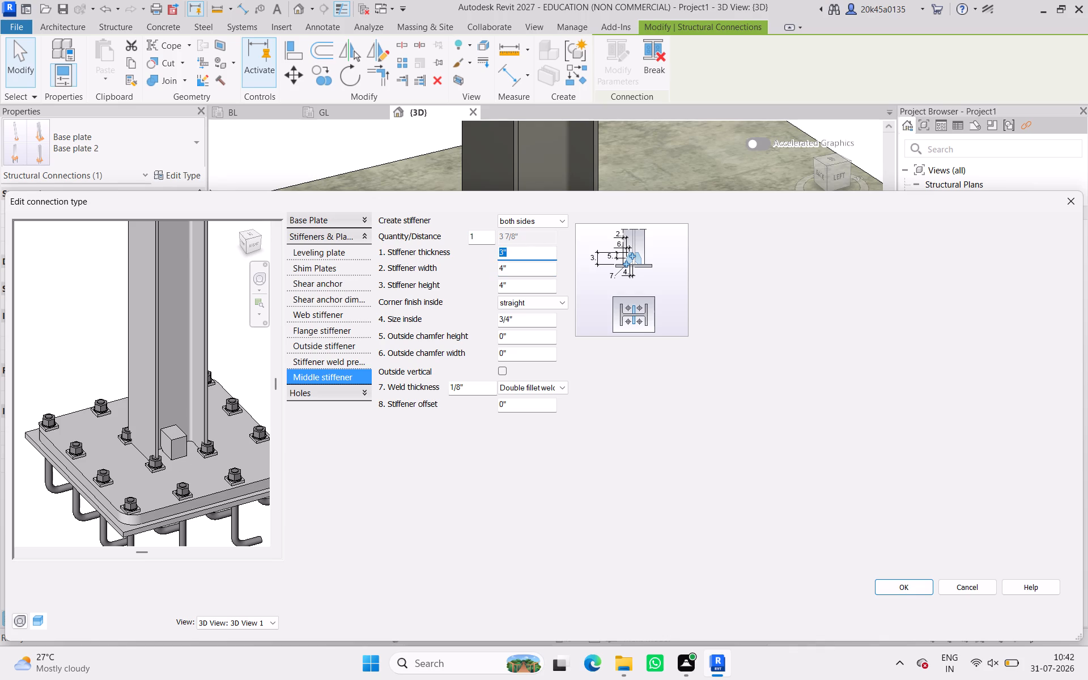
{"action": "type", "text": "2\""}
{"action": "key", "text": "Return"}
Accept the edited Base plate 2 connection parameters and apply them to the column base in the 3D model.
{"action": "left_click", "coordinate": [916, 588]}
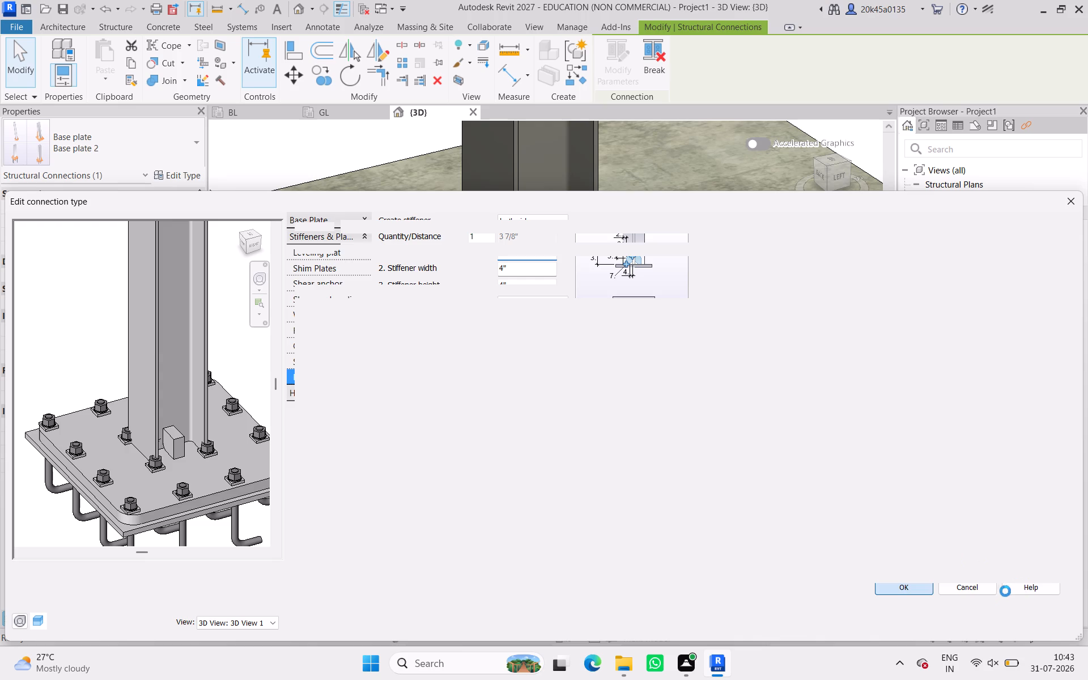
{"action": "left_click", "coordinate": [923, 620]}
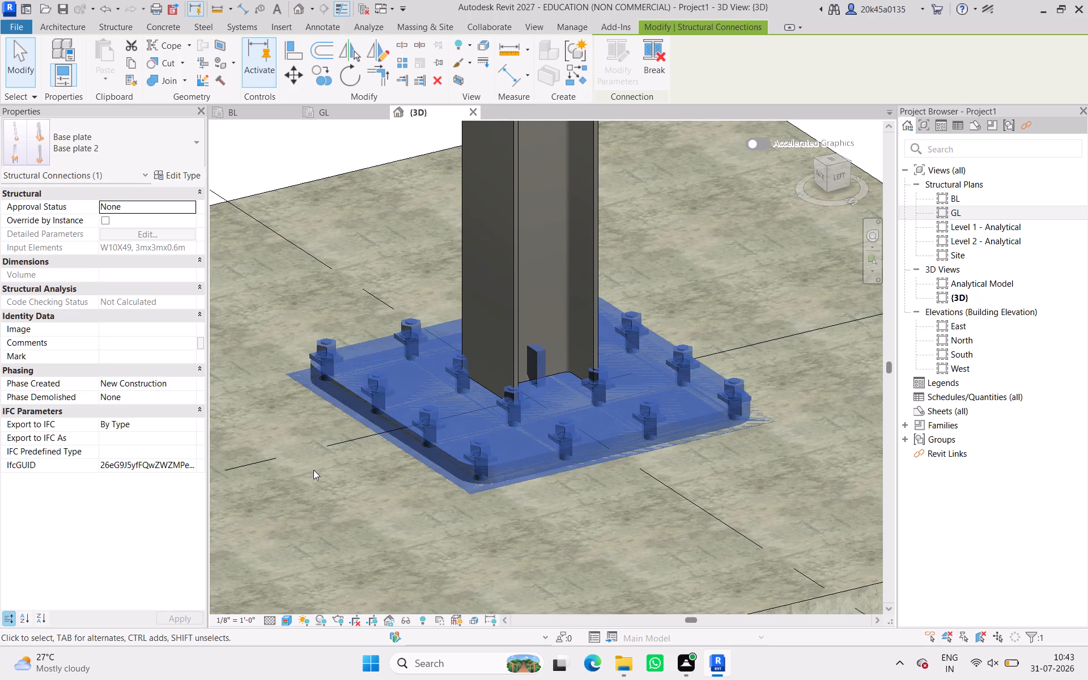
{"action": "left_click", "coordinate": [785, 288]}
In the GL plan, copy the base plate connection at grids 12/6 along grid 6 to grids 11, 10, 9, 8 and 7.
{"action": "scroll", "coordinate": [597, 380], "scroll_direction": "down", "scroll_amount": 6}
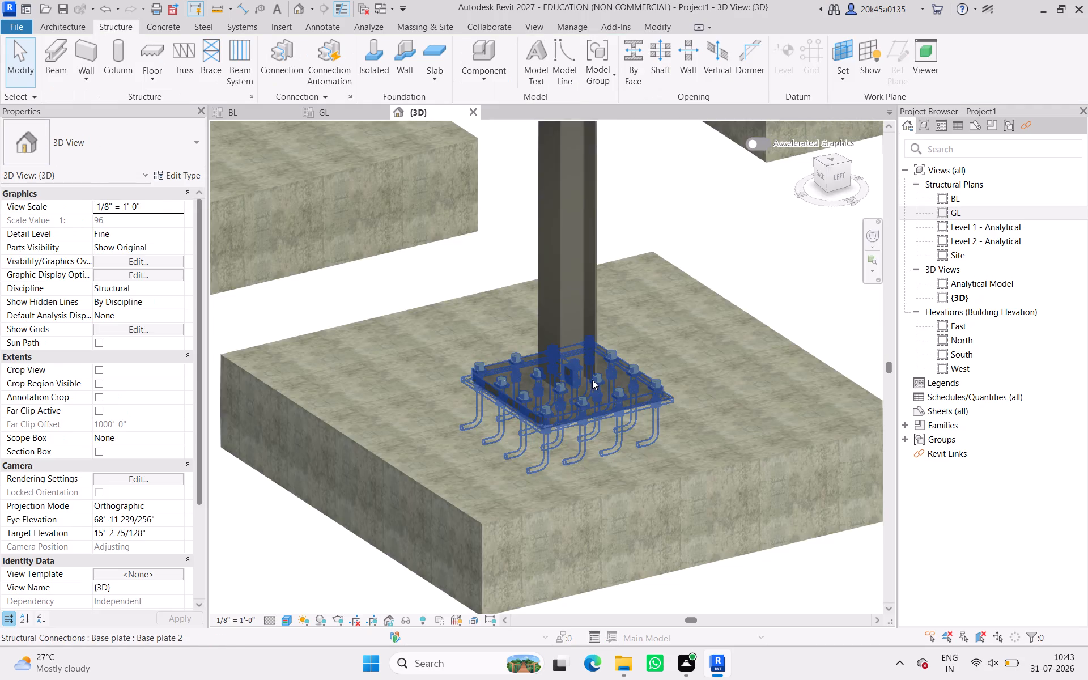
{"action": "scroll", "coordinate": [592, 380], "scroll_direction": "down", "scroll_amount": 9}
{"action": "middle_click_drag", "start_coordinate": [590, 380], "coordinate": [440, 424]}
{"action": "scroll", "coordinate": [523, 384], "scroll_direction": "down", "scroll_amount": 4}
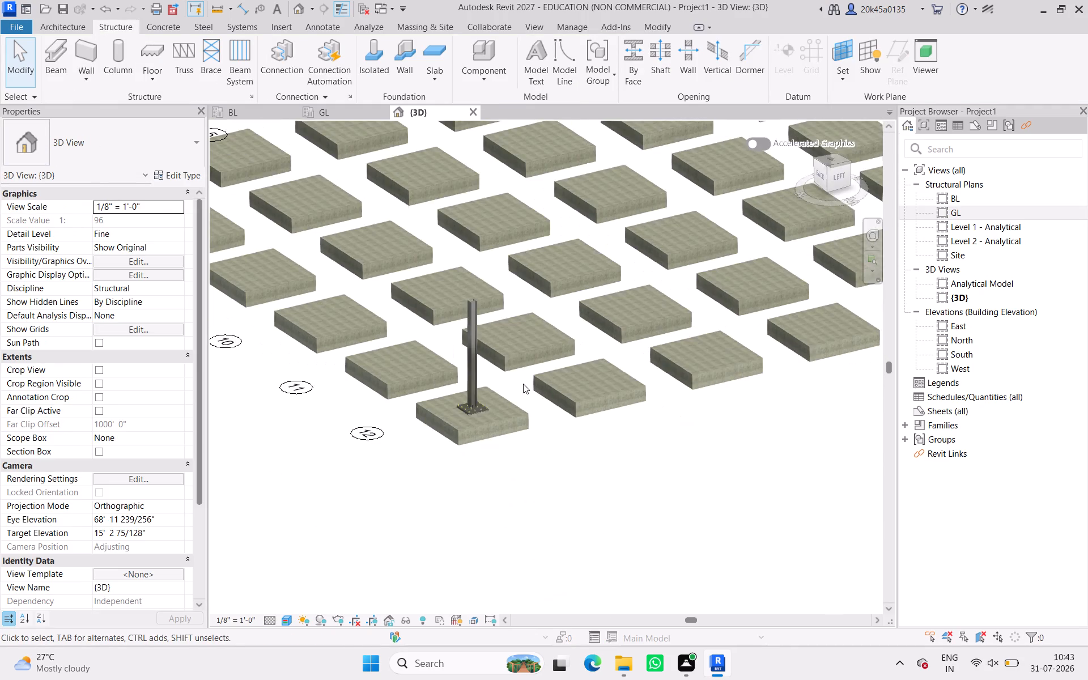
{"action": "left_click", "coordinate": [479, 413]}
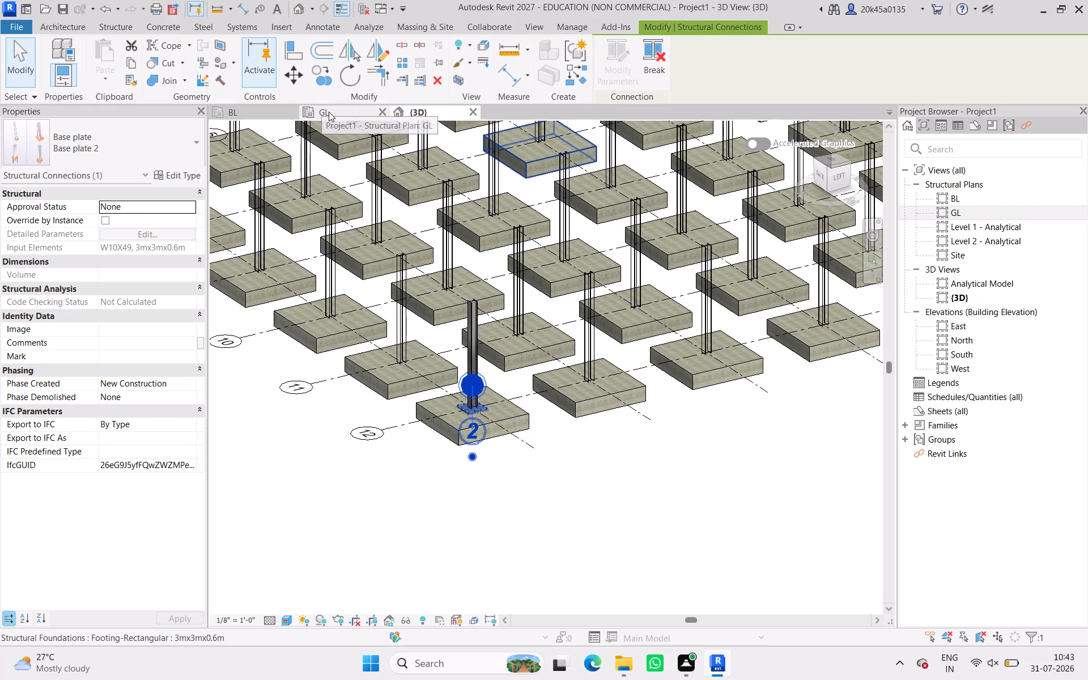
{"action": "left_click", "coordinate": [328, 111]}
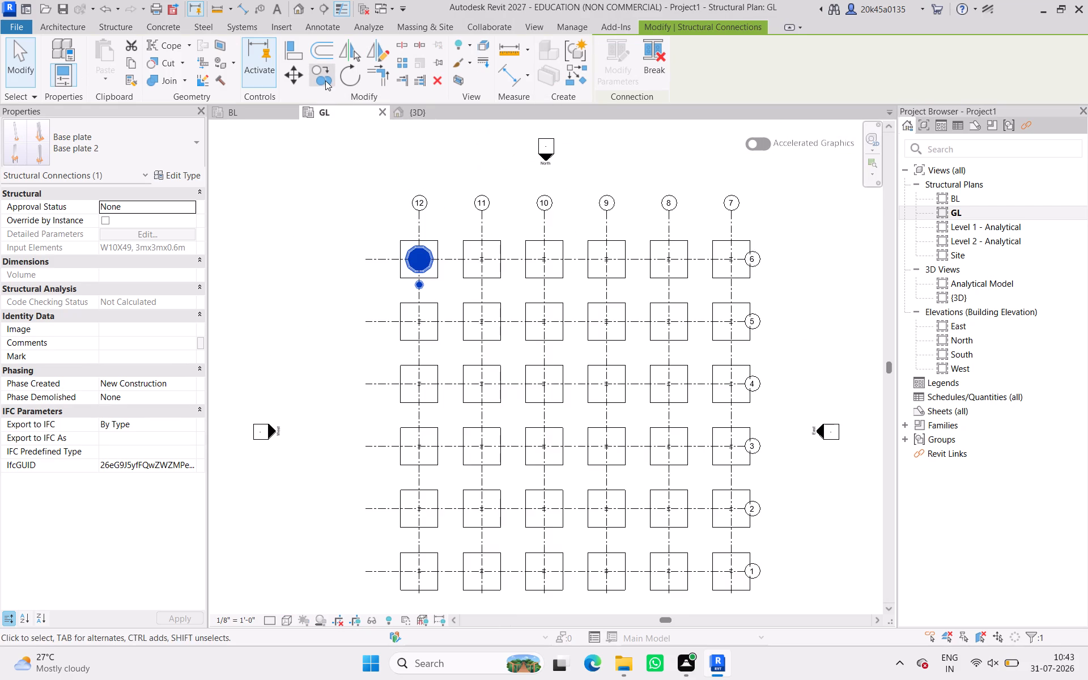
{"action": "left_click", "coordinate": [324, 80]}
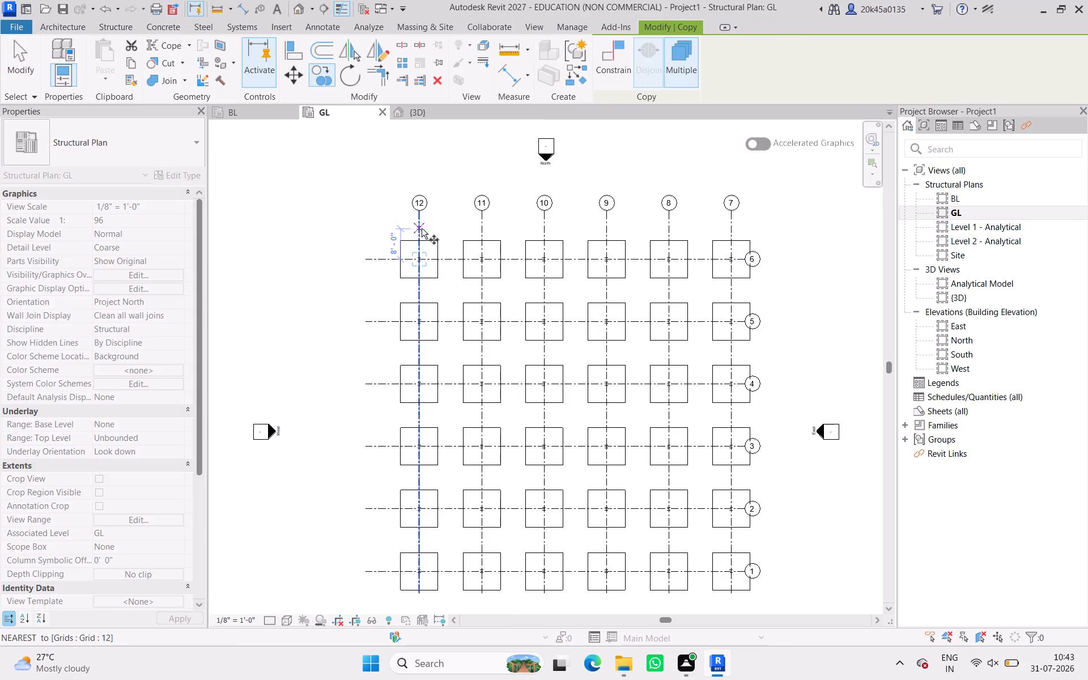
{"action": "left_click", "coordinate": [420, 227]}
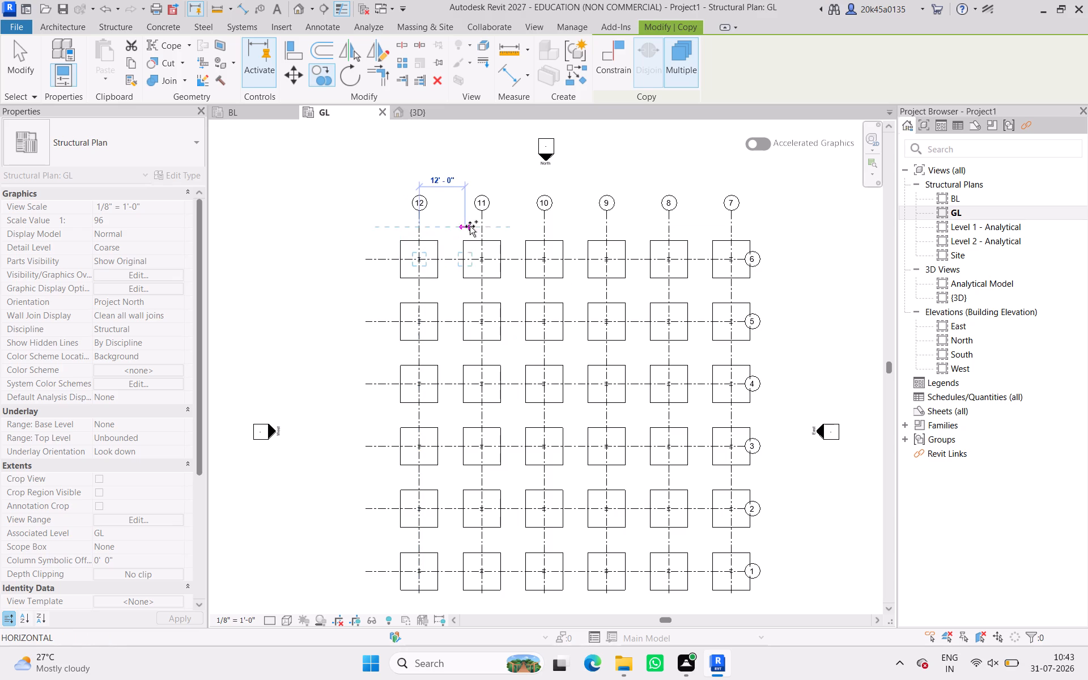
{"action": "left_click", "coordinate": [483, 226]}
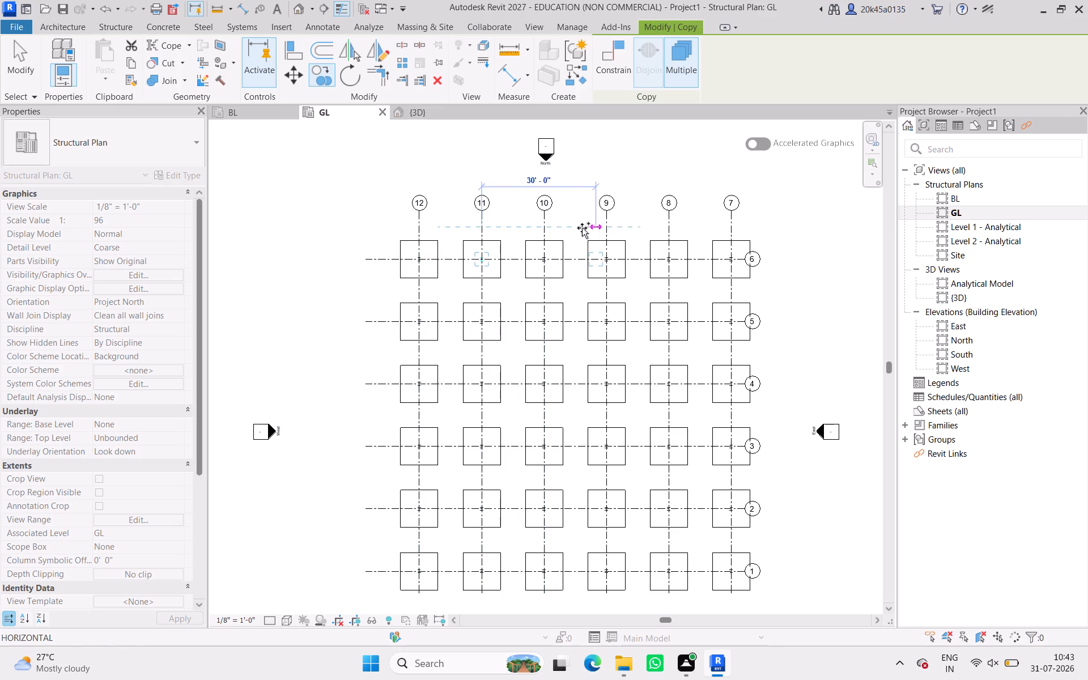
{"action": "left_click", "coordinate": [546, 229]}
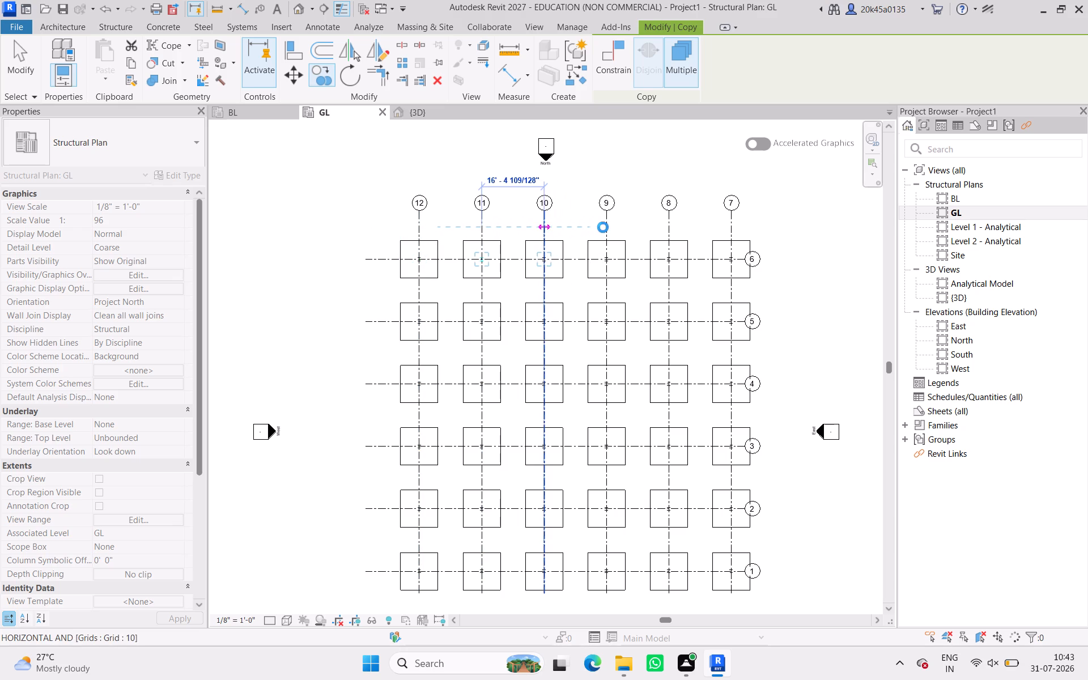
{"action": "left_click", "coordinate": [609, 227]}
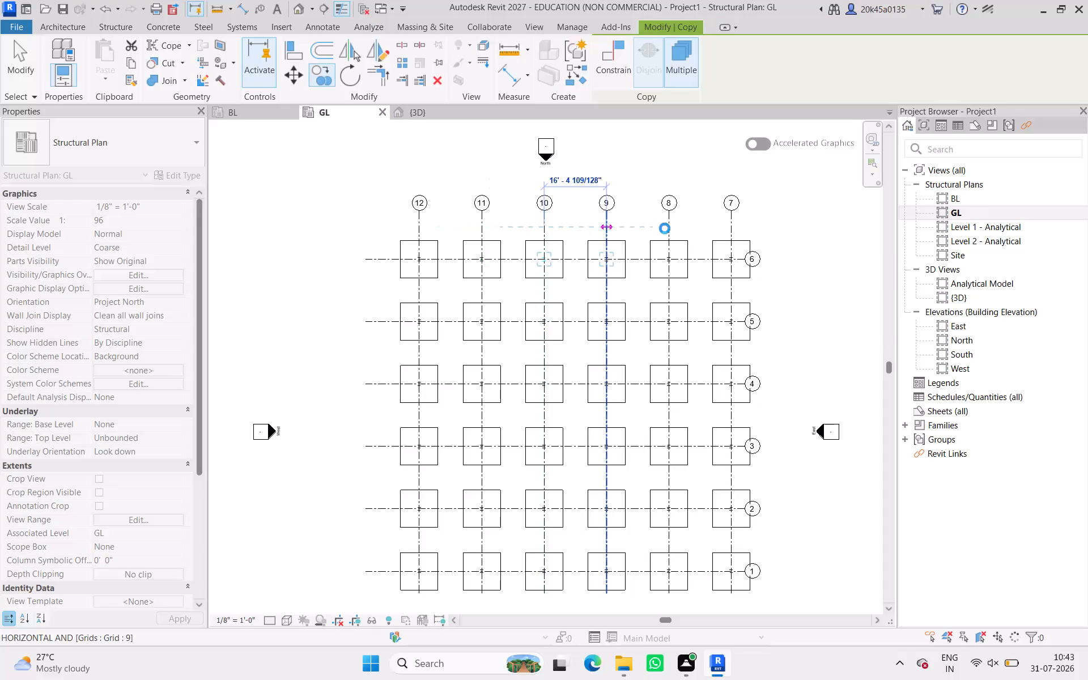
{"action": "left_click", "coordinate": [671, 228]}
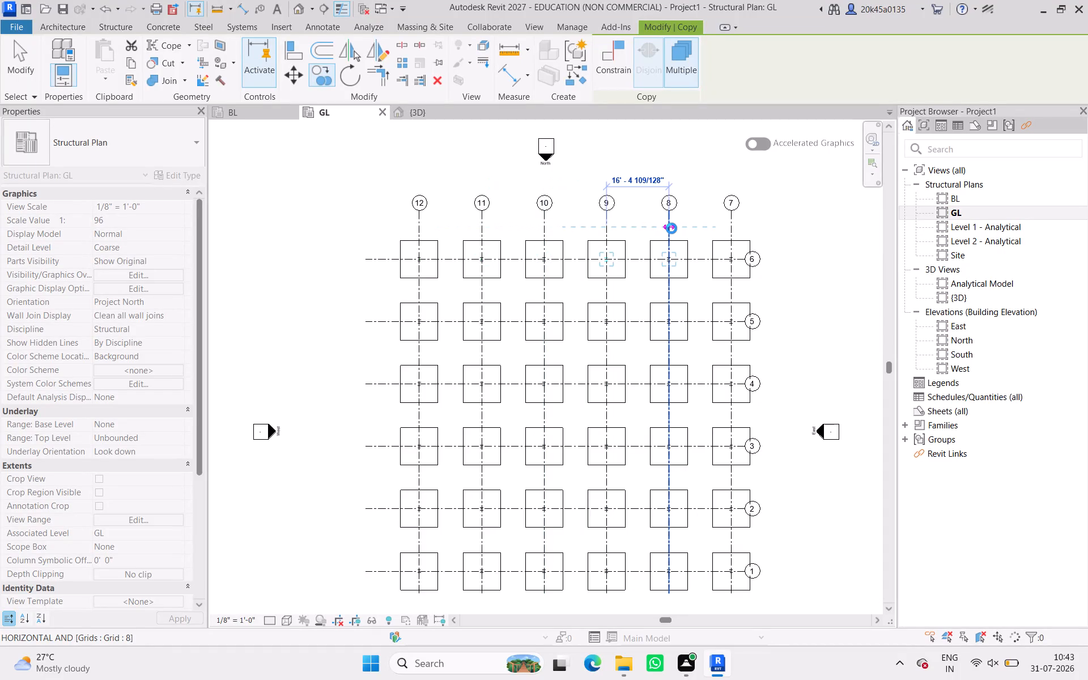
{"action": "left_click", "coordinate": [733, 226]}
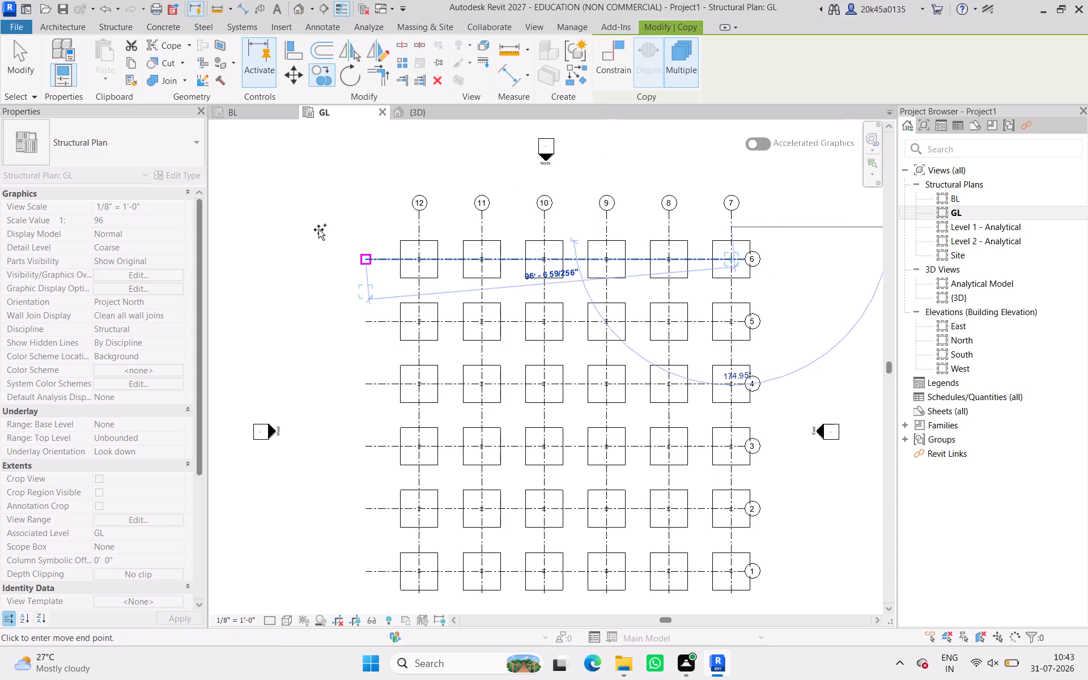
{"action": "left_click", "coordinate": [0, 63]}
{"action": "left_click", "coordinate": [27, 73]}
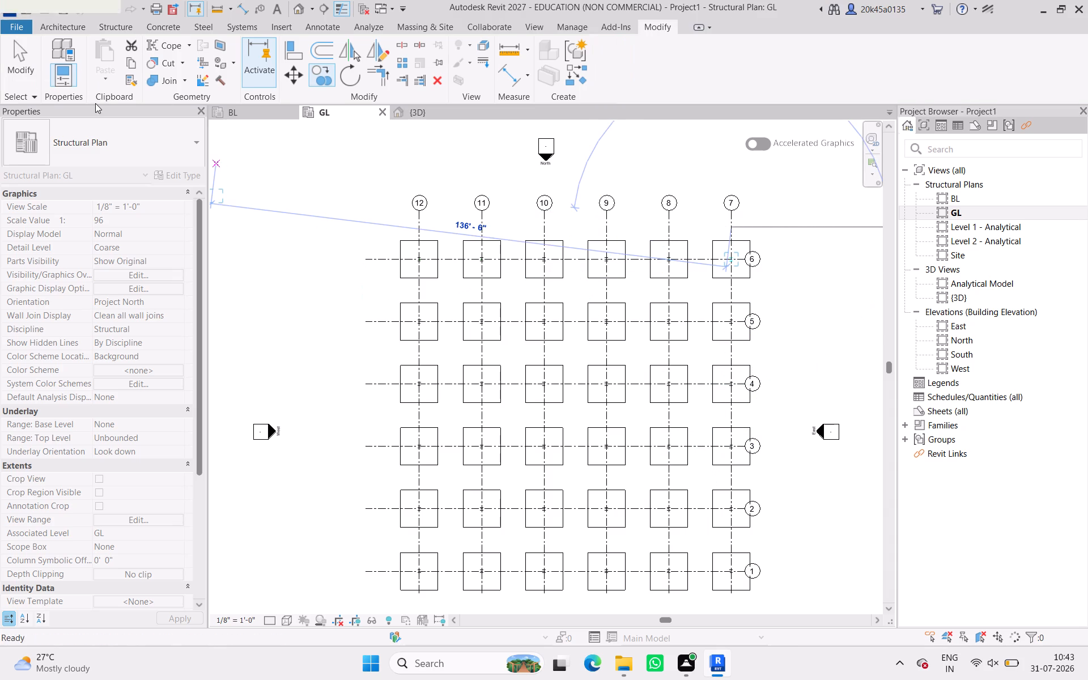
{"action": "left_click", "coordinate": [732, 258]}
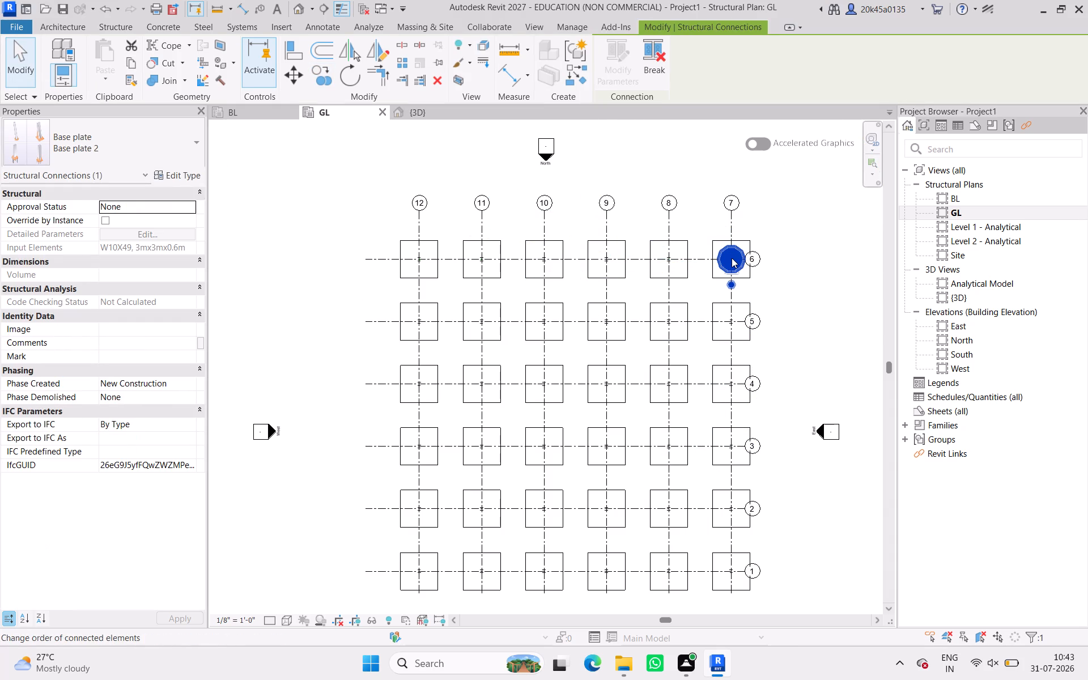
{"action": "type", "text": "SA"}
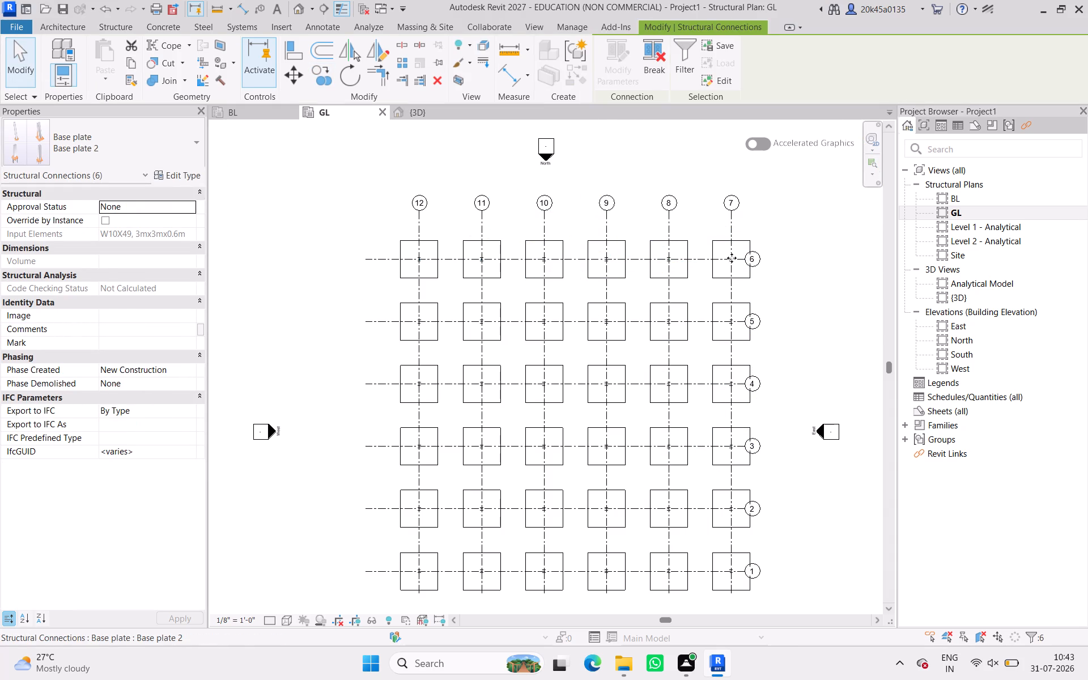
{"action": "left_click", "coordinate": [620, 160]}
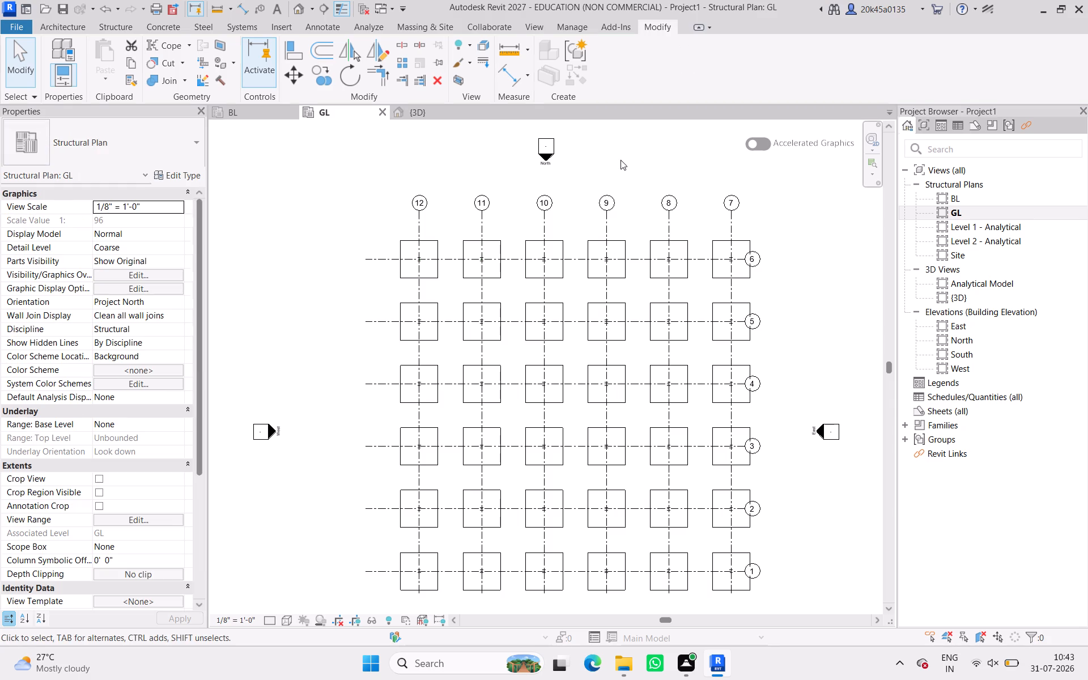
Select all Base plate 2 connections along grid 6 and copy the row in the GL plan to grids 5, 4, 3, 2 and 1.
{"action": "left_click", "coordinate": [729, 259]}
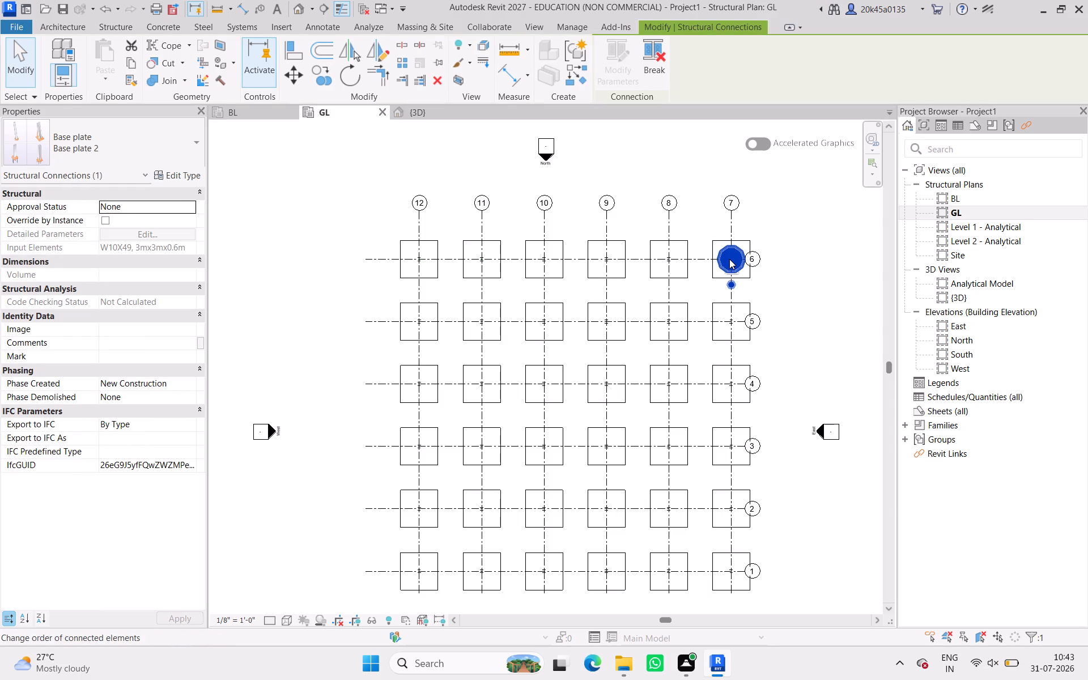
{"action": "type", "text": "SA"}
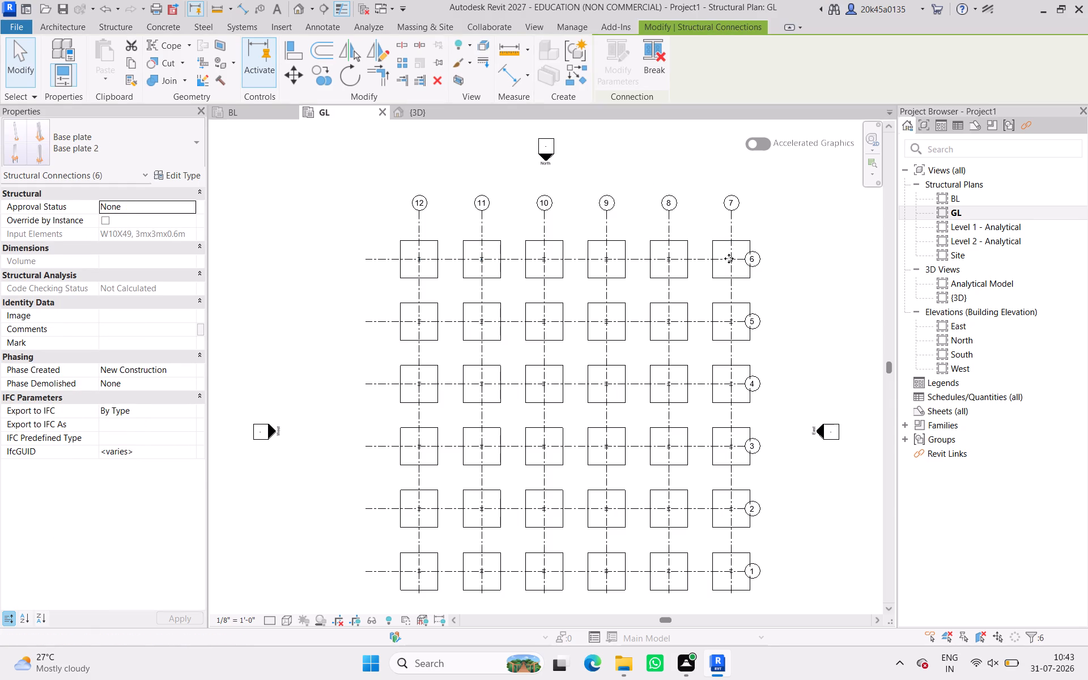
{"action": "left_click", "coordinate": [420, 117]}
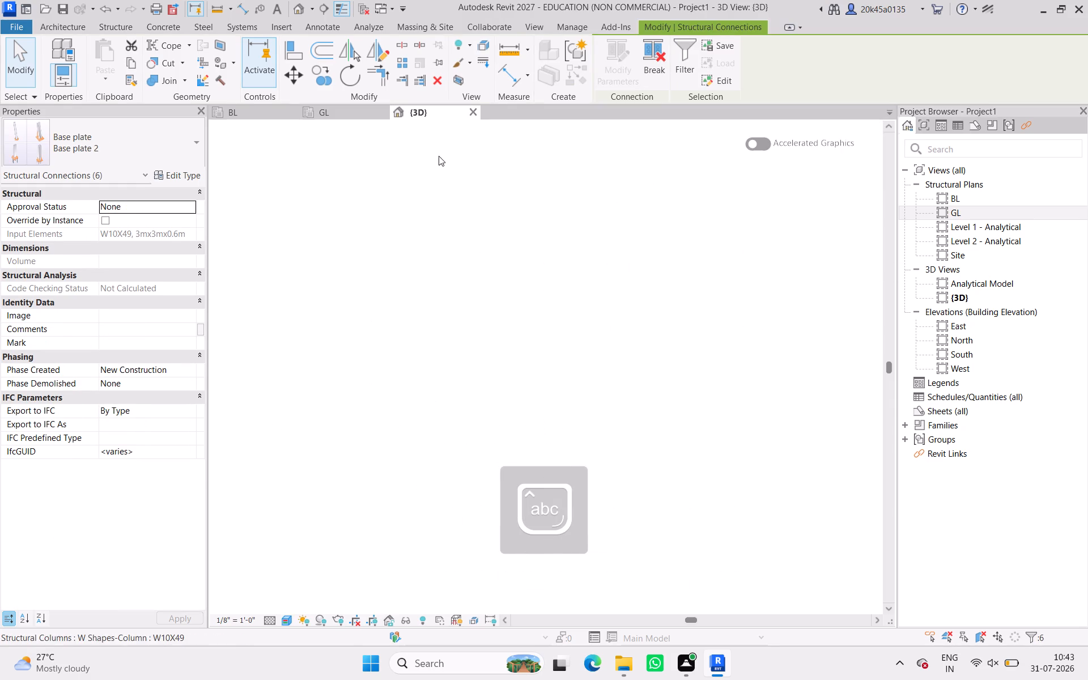
{"action": "scroll", "coordinate": [467, 384], "scroll_direction": "down", "scroll_amount": 2}
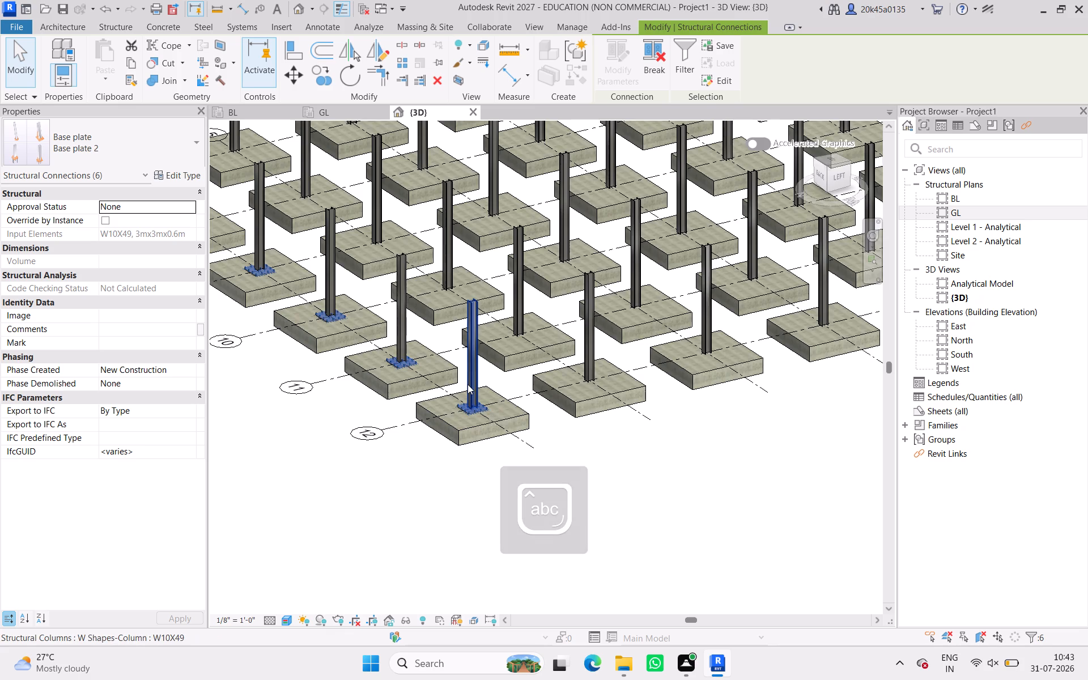
{"action": "scroll", "coordinate": [467, 384], "scroll_direction": "down", "scroll_amount": 3}
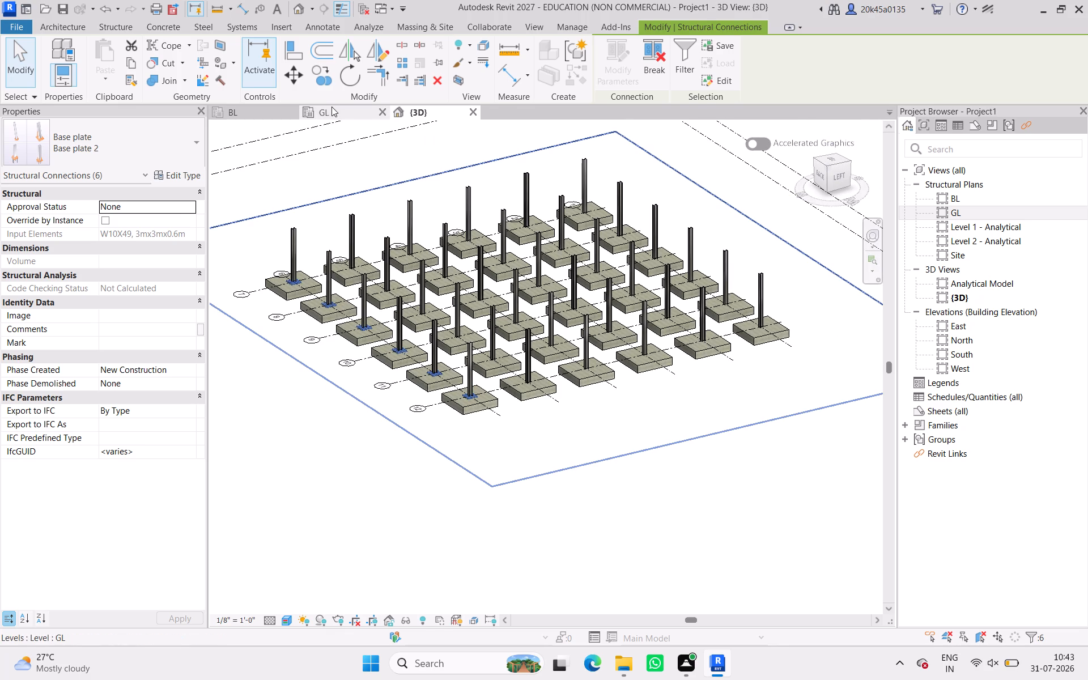
{"action": "left_click", "coordinate": [330, 108]}
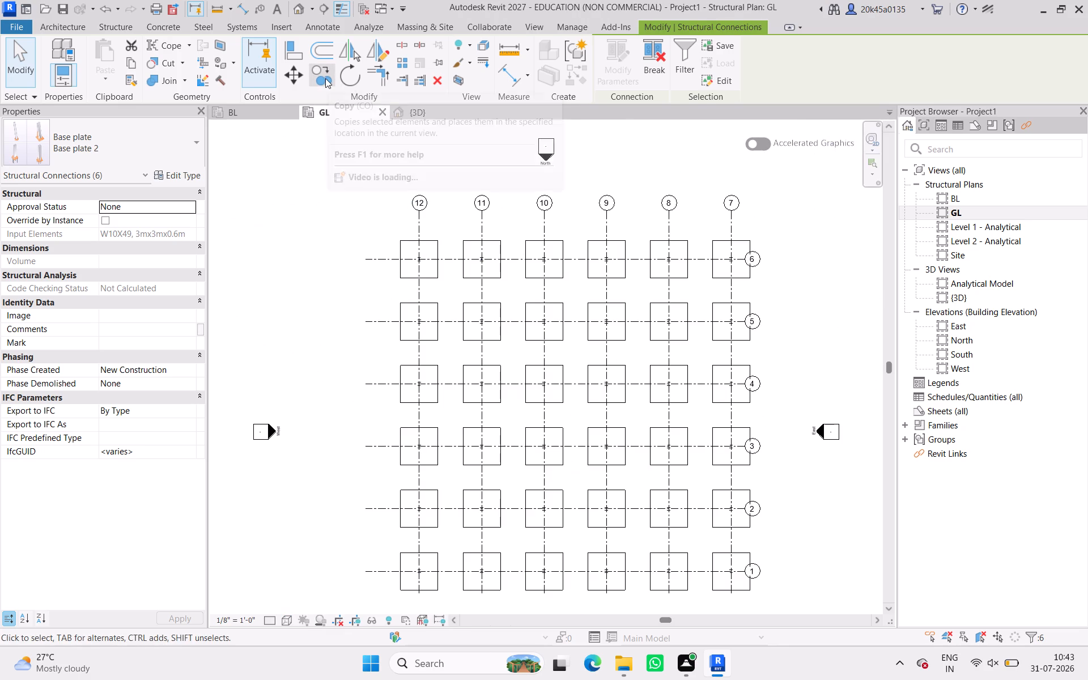
{"action": "left_click", "coordinate": [325, 78]}
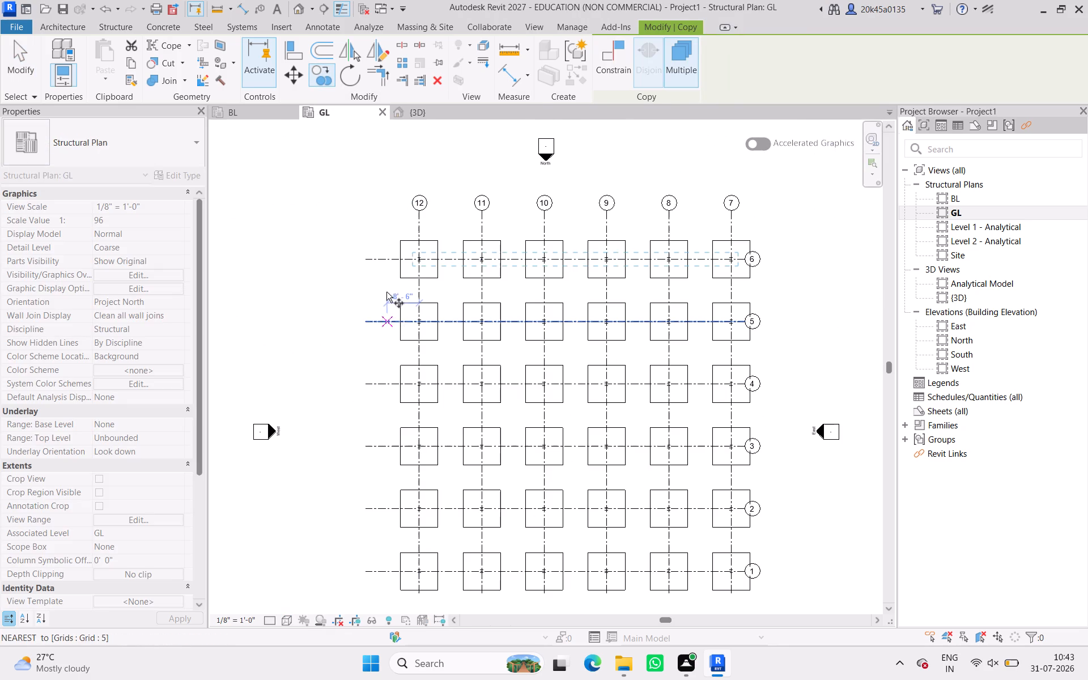
{"action": "left_click", "coordinate": [384, 258]}
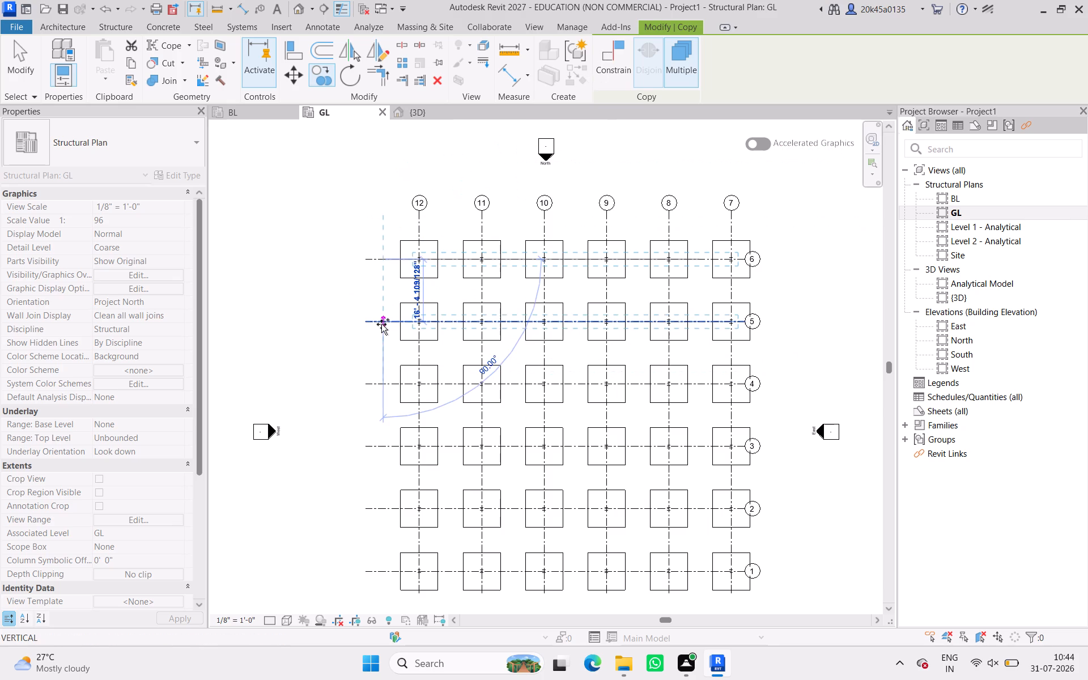
{"action": "left_click", "coordinate": [386, 320]}
{"action": "left_click", "coordinate": [382, 384]}
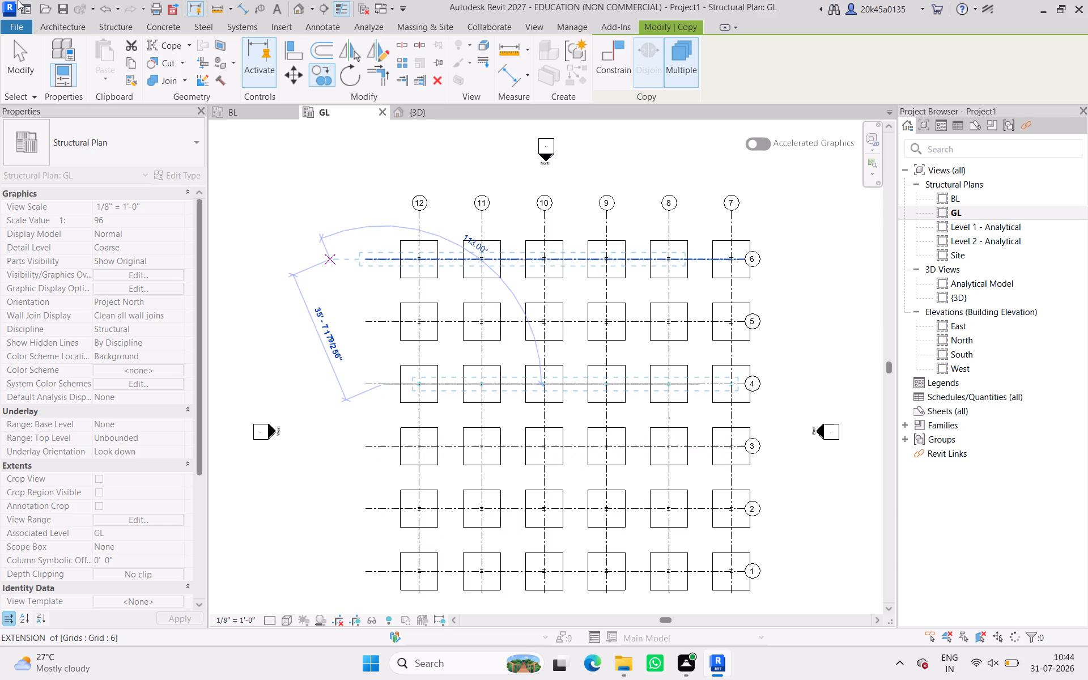
{"action": "left_click", "coordinate": [386, 449]}
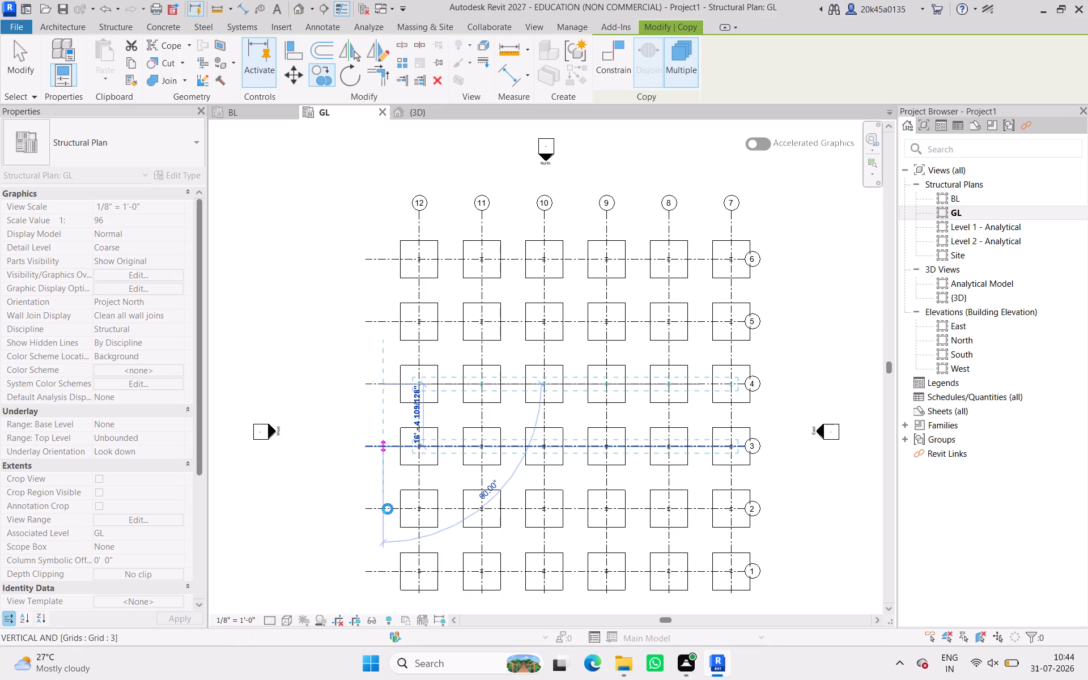
{"action": "left_click", "coordinate": [388, 509]}
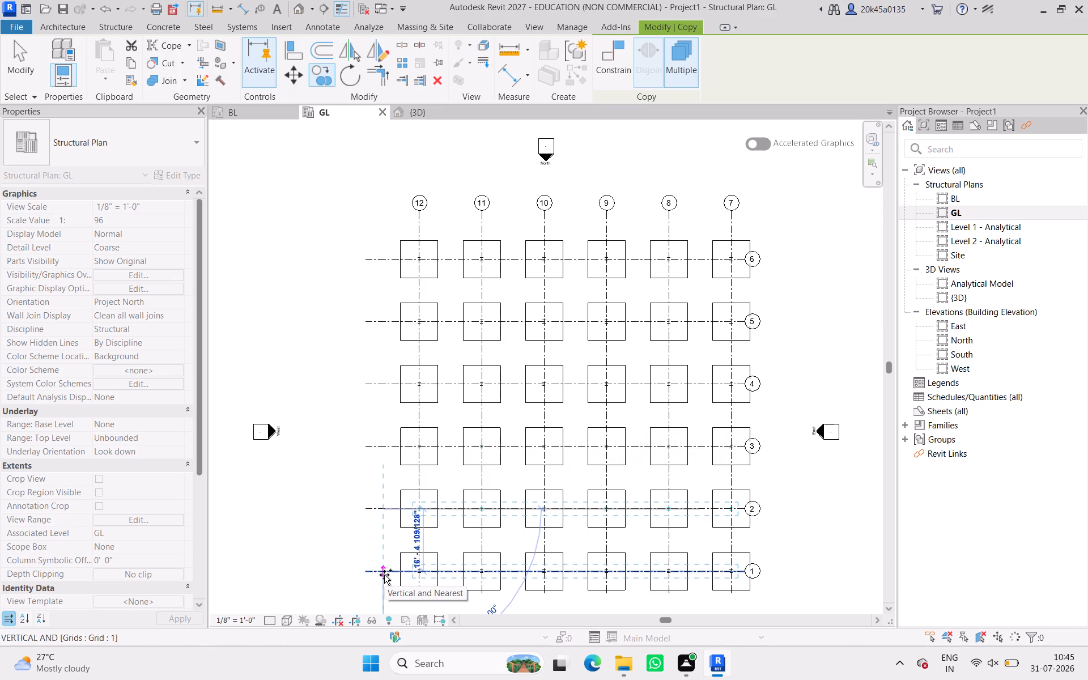
{"action": "left_click", "coordinate": [384, 572]}
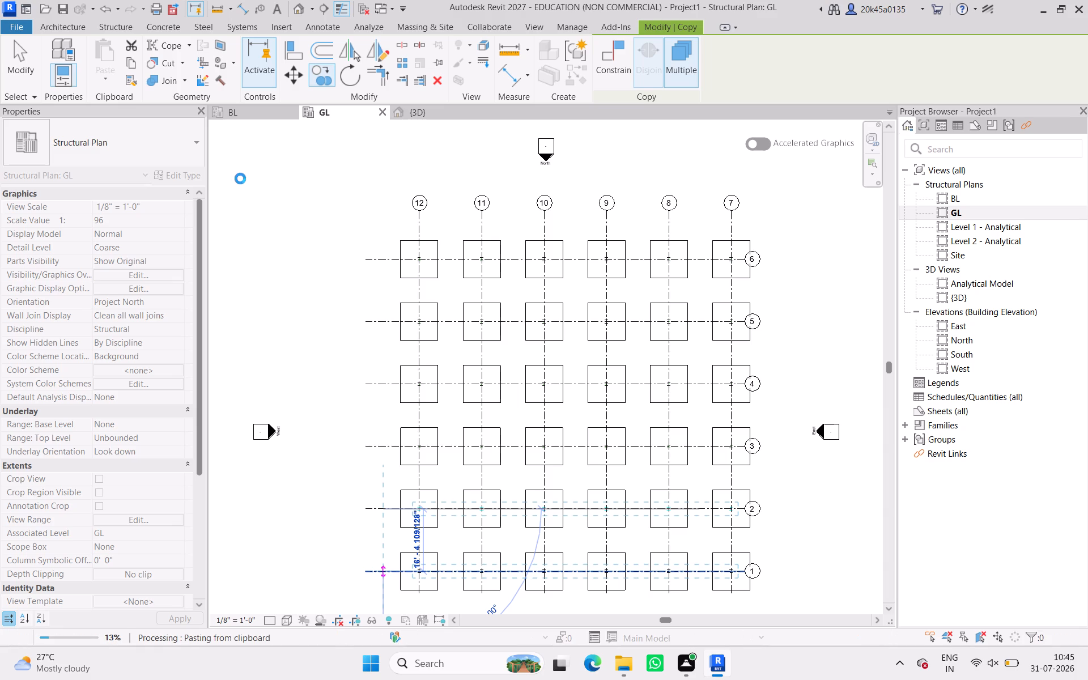
{"action": "left_click", "coordinate": [14, 63]}
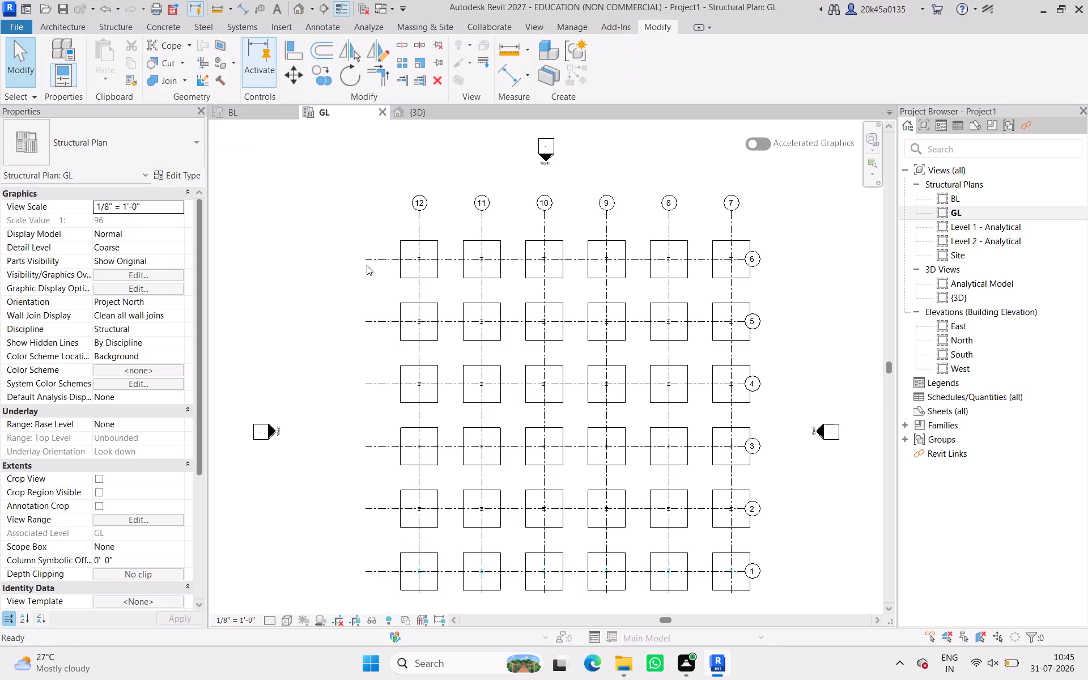
Examine the copied base plates, columns and footings across the whole grid in the 3D view.
{"action": "scroll", "coordinate": [367, 270], "scroll_direction": "down", "scroll_amount": 2}
{"action": "left_click", "coordinate": [404, 117]}
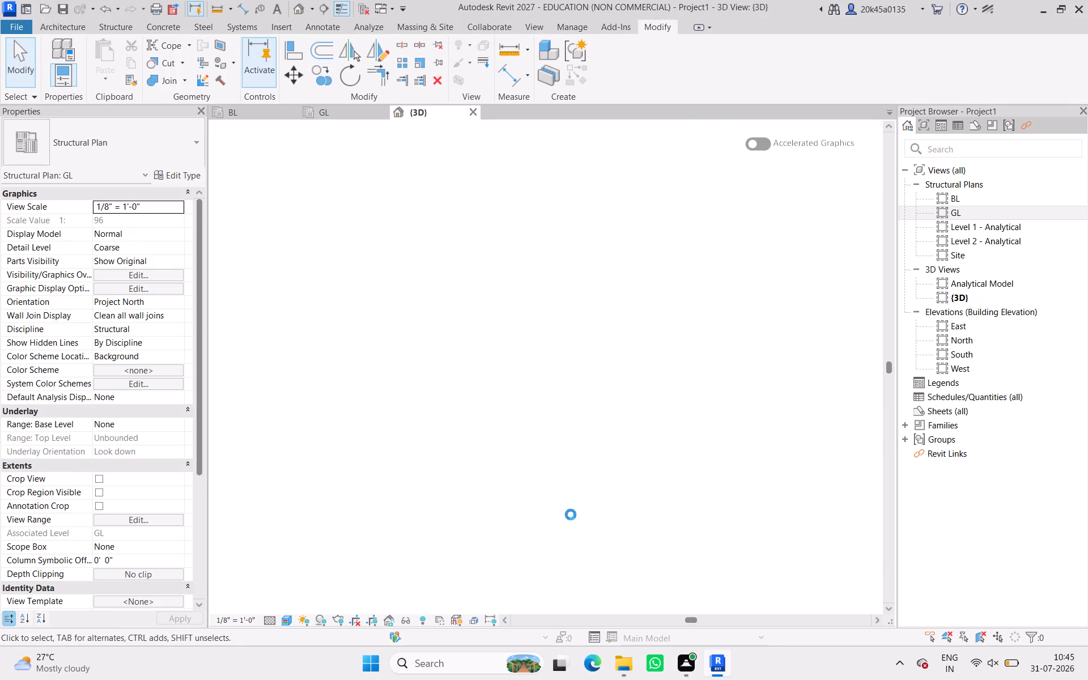
{"action": "scroll", "coordinate": [490, 381], "scroll_direction": "up", "scroll_amount": 8}
{"action": "scroll", "coordinate": [464, 428], "scroll_direction": "up", "scroll_amount": 2}
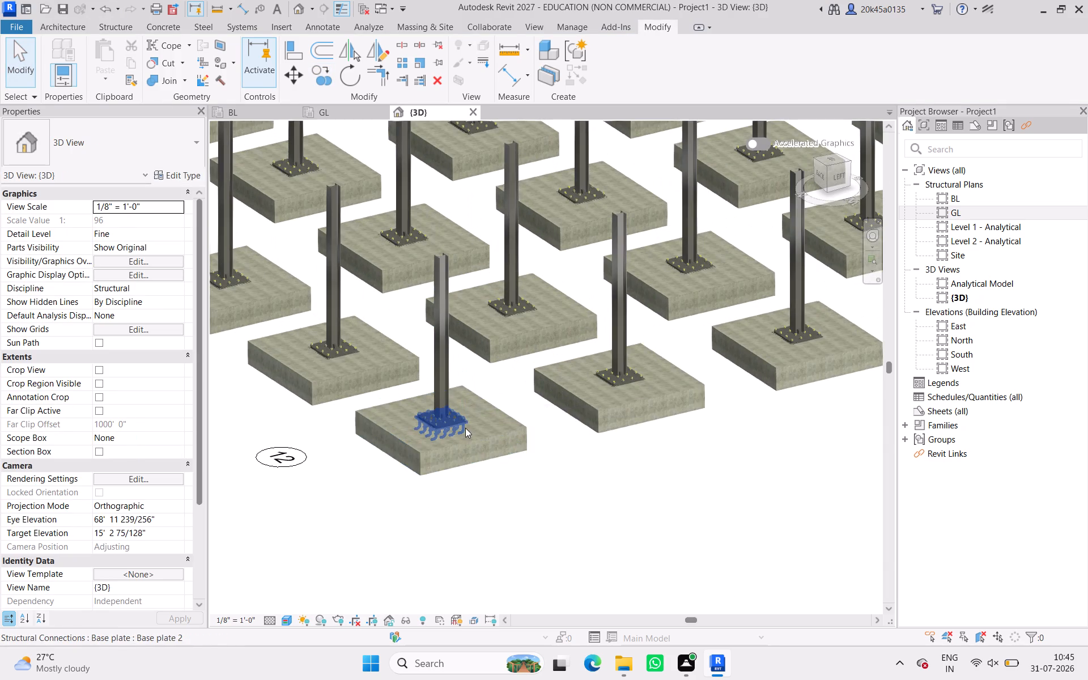
{"action": "scroll", "coordinate": [465, 428], "scroll_direction": "up", "scroll_amount": 9}
{"action": "scroll", "coordinate": [444, 424], "scroll_direction": "down", "scroll_amount": 12}
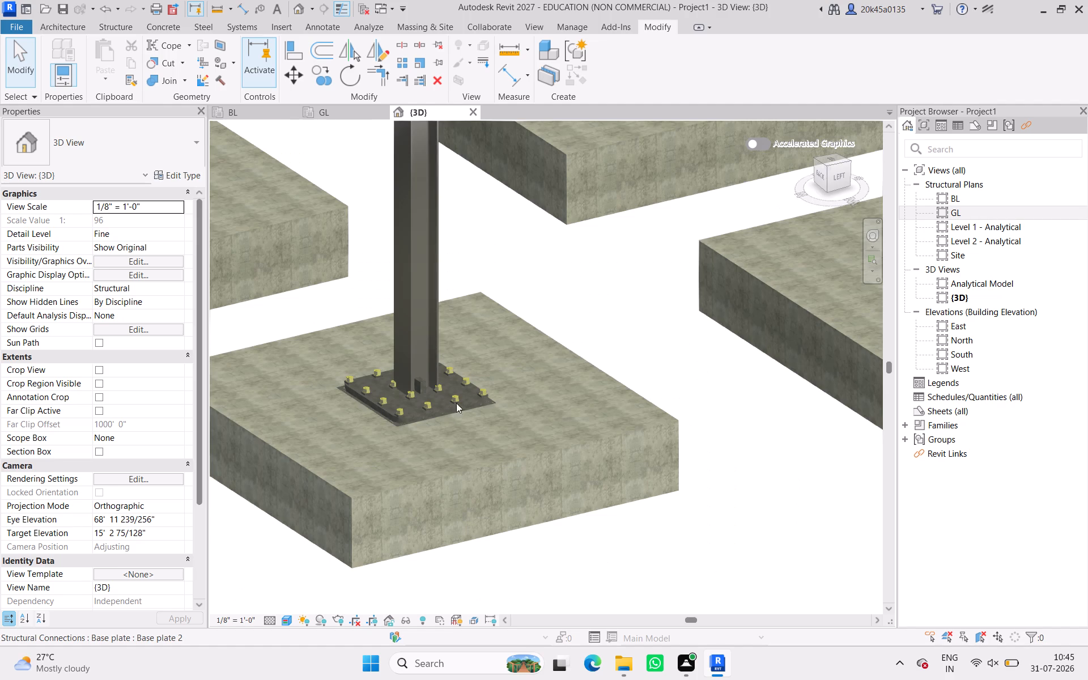
{"action": "scroll", "coordinate": [592, 386], "scroll_direction": "down", "scroll_amount": 1}
{"action": "middle_click_drag", "start_coordinate": [592, 394], "coordinate": [422, 487]}
{"action": "middle_click_drag", "start_coordinate": [793, 469], "coordinate": [620, 541]}
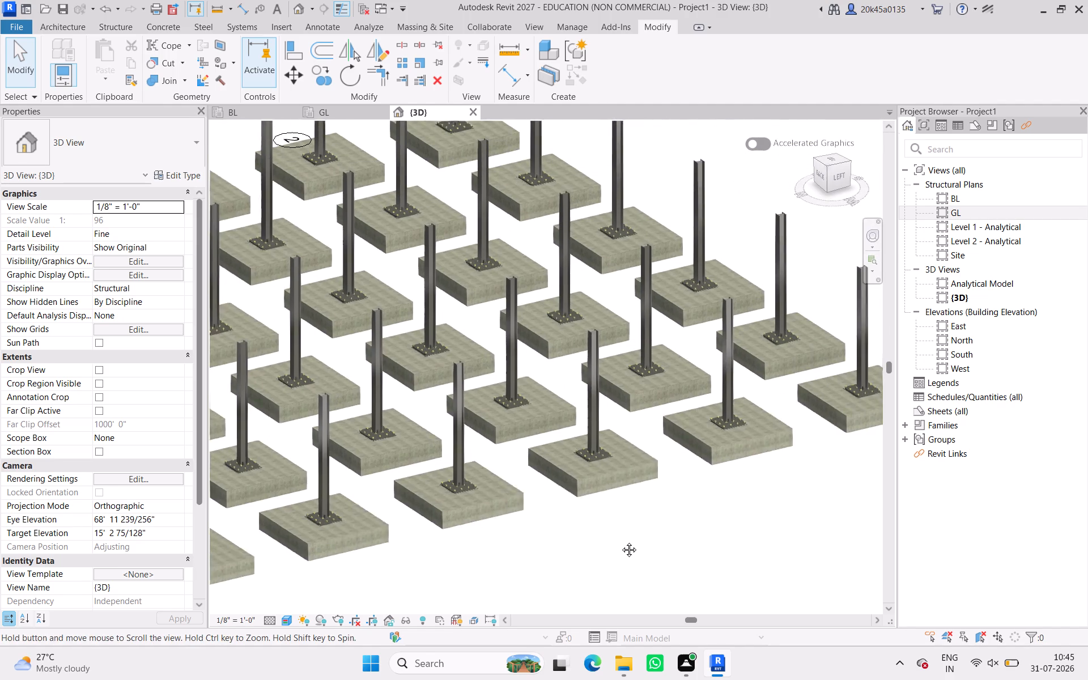
{"action": "middle_click_drag", "start_coordinate": [620, 541], "coordinate": [618, 541]}
{"action": "middle_click_drag", "start_coordinate": [860, 420], "coordinate": [881, 513]}
{"action": "middle_click_drag", "start_coordinate": [607, 353], "coordinate": [711, 455]}
{"action": "scroll", "coordinate": [700, 447], "scroll_direction": "up", "scroll_amount": 1}
{"action": "middle_click_drag", "start_coordinate": [711, 455], "coordinate": [746, 481]}
{"action": "middle_click_drag", "start_coordinate": [481, 377], "coordinate": [705, 359]}
{"action": "scroll", "coordinate": [442, 409], "scroll_direction": "up", "scroll_amount": 3}
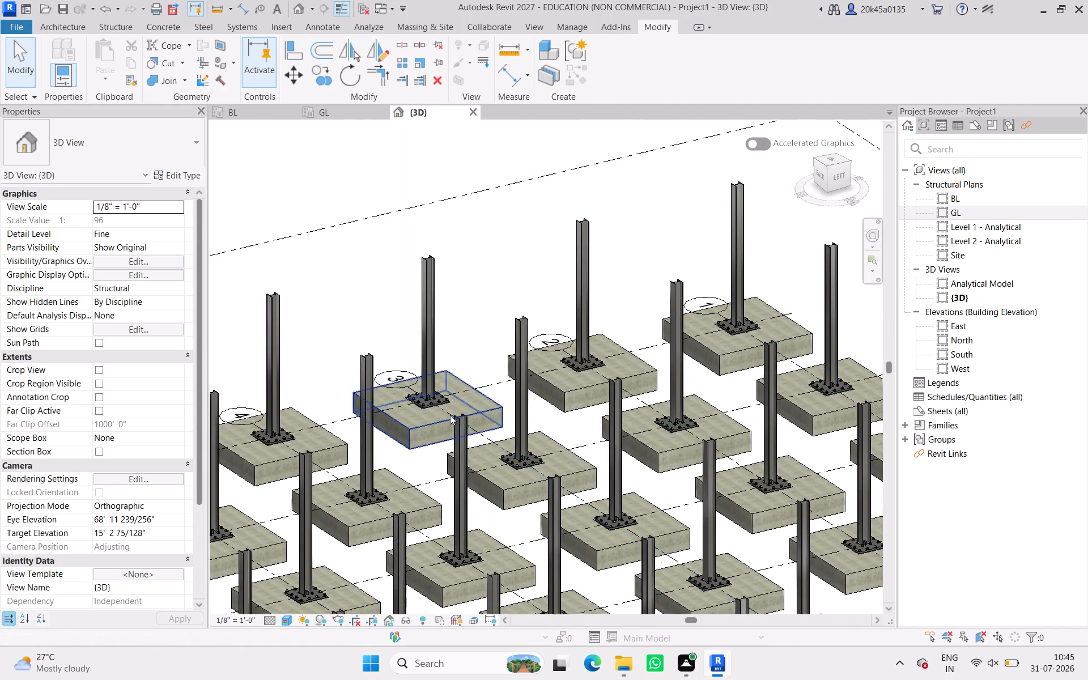
Inspect the anchors, stiffener and plate of the copied column bases near grids 2 and 3 at close range.
{"action": "scroll", "coordinate": [450, 415], "scroll_direction": "up", "scroll_amount": 2}
{"action": "scroll", "coordinate": [401, 380], "scroll_direction": "up", "scroll_amount": 10}
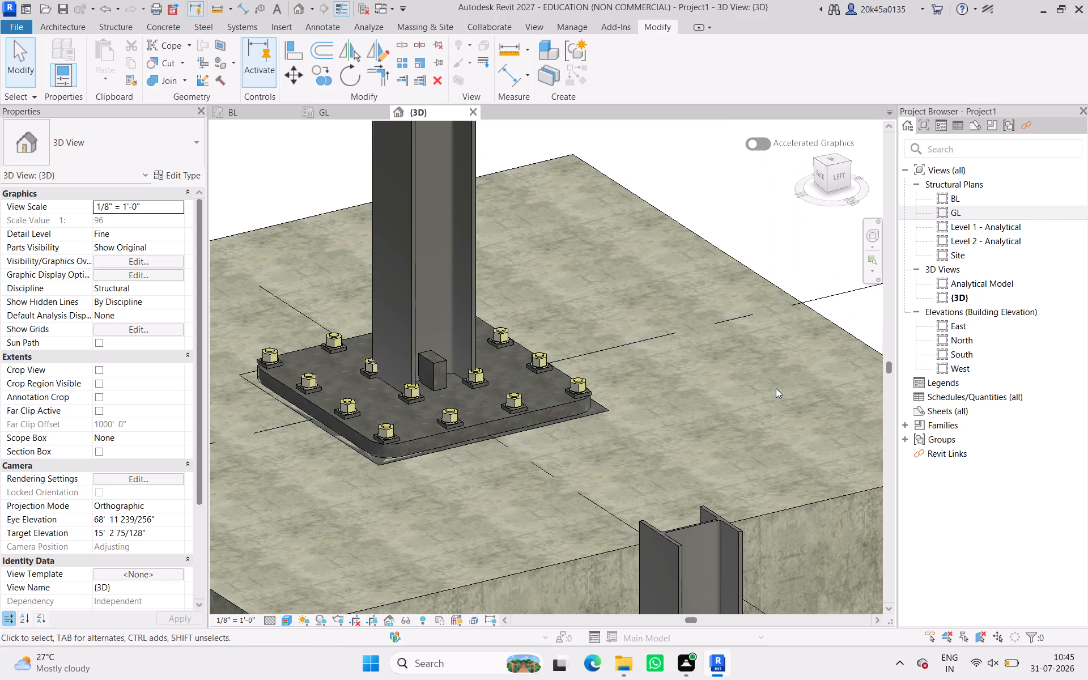
{"action": "scroll", "coordinate": [776, 388], "scroll_direction": "down", "scroll_amount": 10}
{"action": "middle_click_drag", "start_coordinate": [774, 385], "coordinate": [446, 292]}
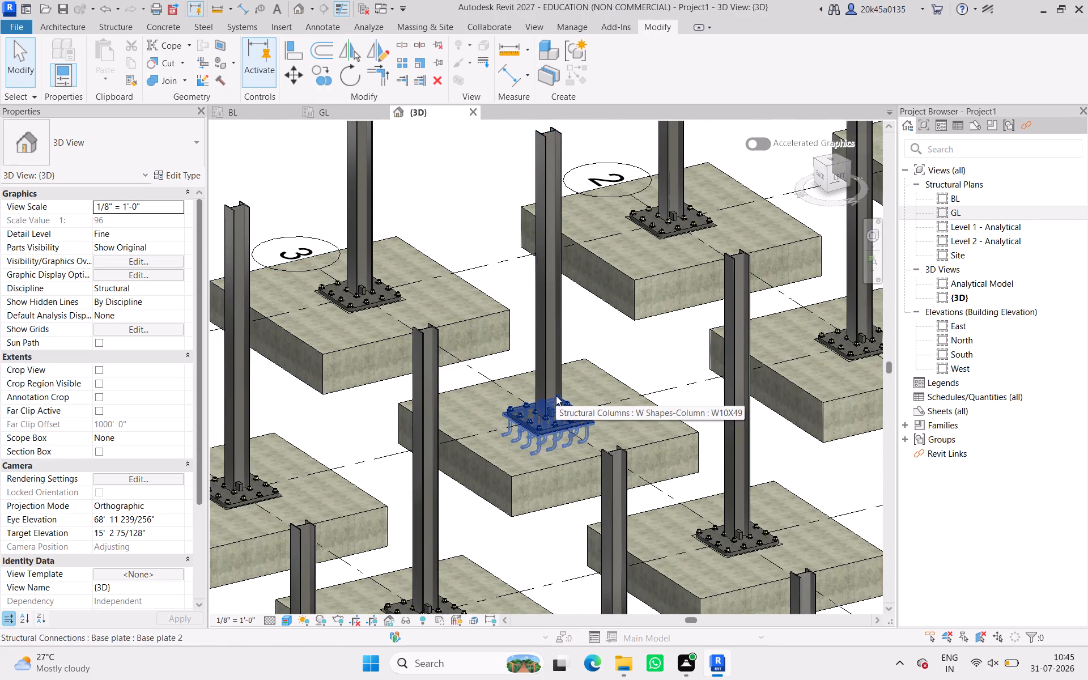
{"action": "scroll", "coordinate": [556, 396], "scroll_direction": "down", "scroll_amount": 3}
{"action": "middle_click_drag", "start_coordinate": [556, 394], "coordinate": [543, 346]}
{"action": "scroll", "coordinate": [462, 468], "scroll_direction": "up", "scroll_amount": 6}
{"action": "scroll", "coordinate": [456, 531], "scroll_direction": "up", "scroll_amount": 17}
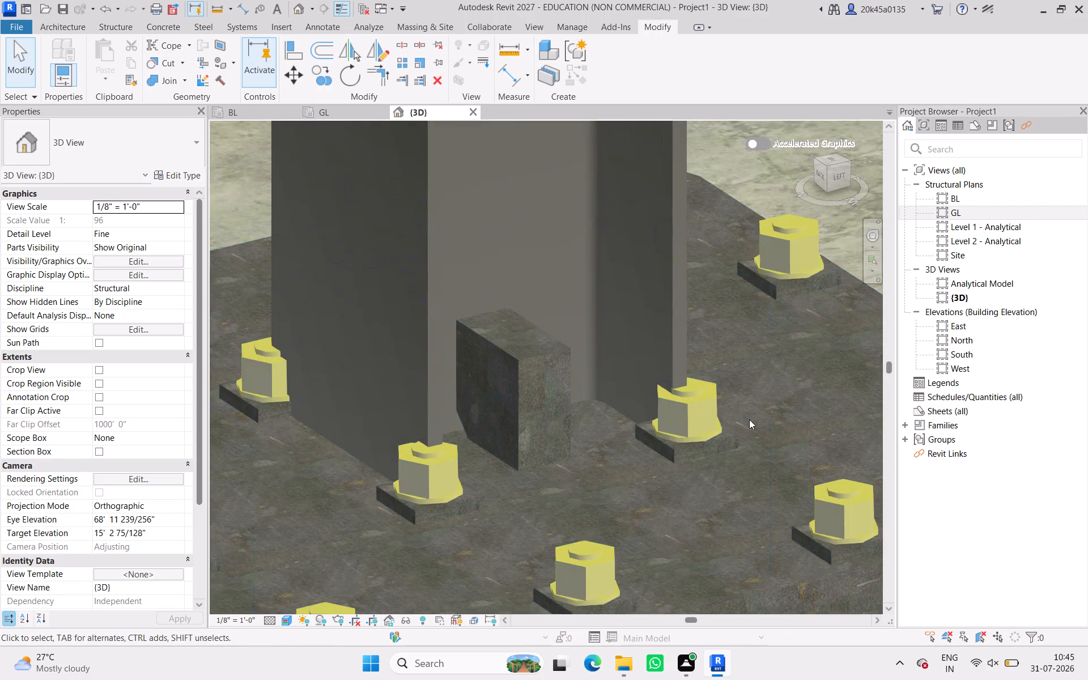
{"action": "scroll", "coordinate": [805, 405], "scroll_direction": "down", "scroll_amount": 7}
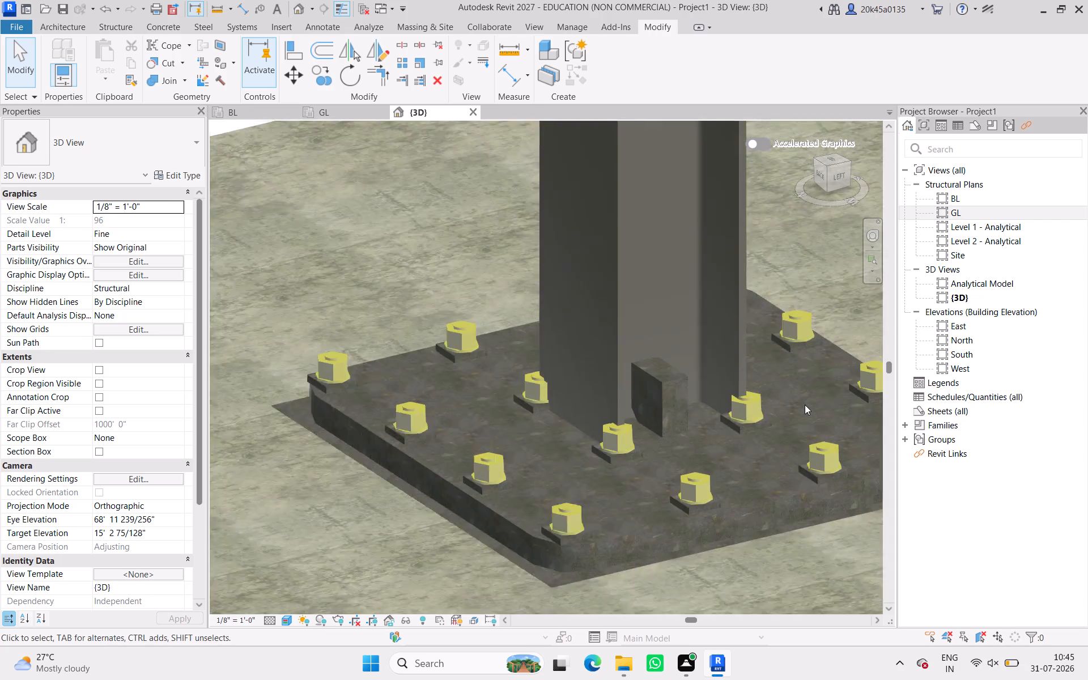
{"action": "scroll", "coordinate": [805, 405], "scroll_direction": "down", "scroll_amount": 2}
{"action": "middle_click_drag", "start_coordinate": [802, 405], "coordinate": [703, 381]}
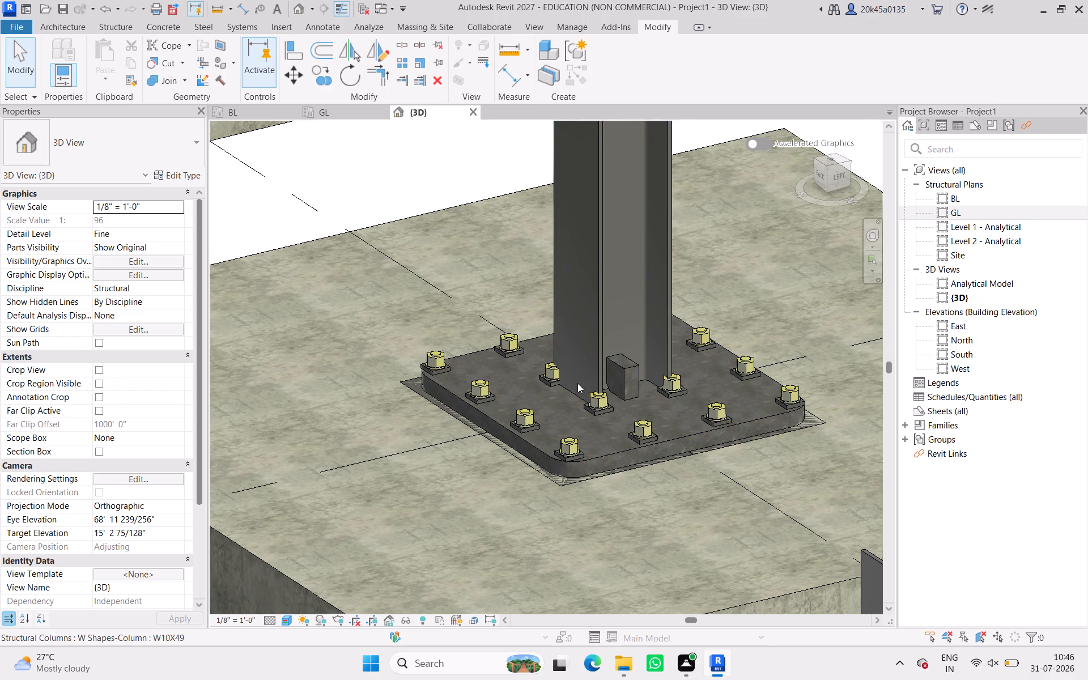
Review the complete column grid in 3D, checking the bases towards grid 12 for the copied base plate connections.
{"action": "scroll", "coordinate": [537, 413], "scroll_direction": "down", "scroll_amount": 15}
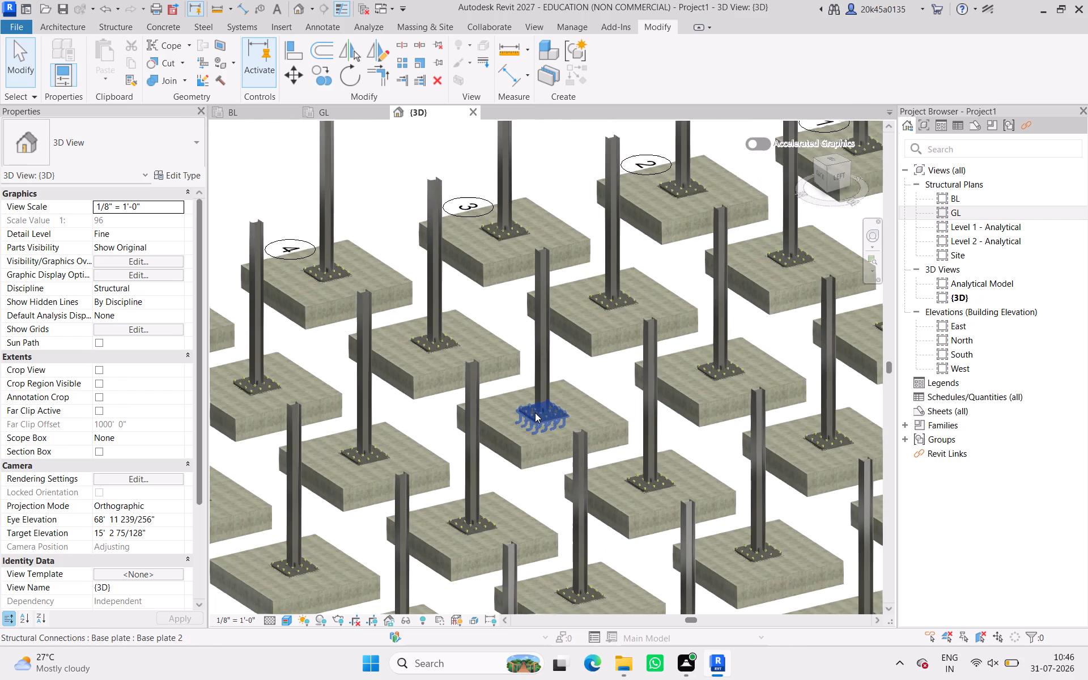
{"action": "scroll", "coordinate": [535, 413], "scroll_direction": "down", "scroll_amount": 7}
{"action": "middle_click_drag", "start_coordinate": [535, 413], "coordinate": [530, 384]}
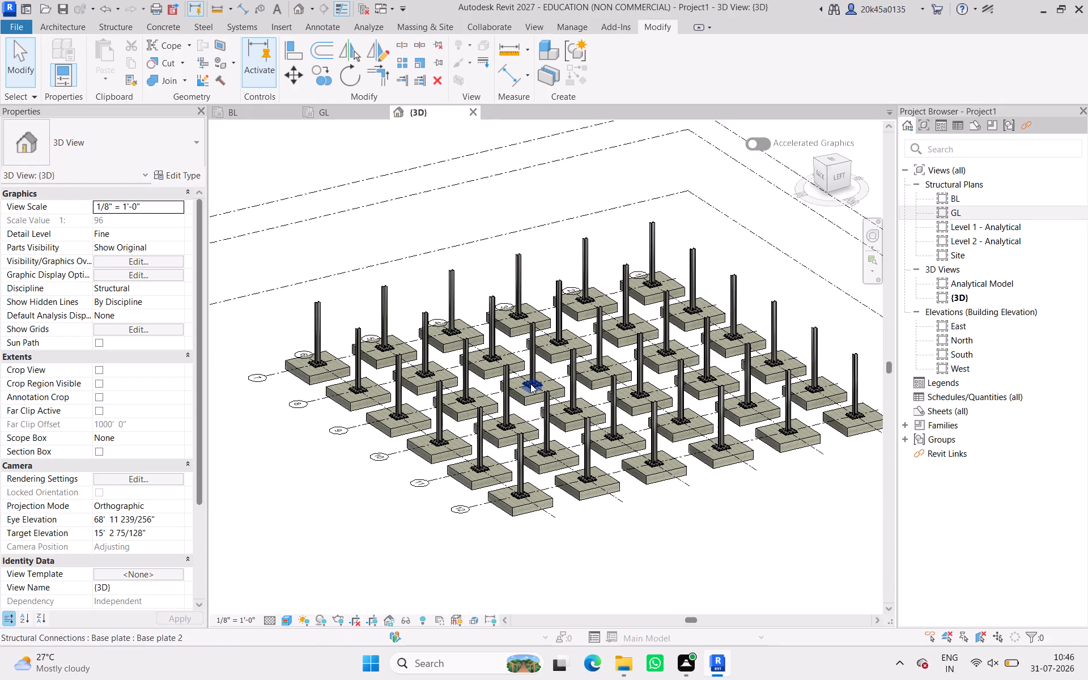
{"action": "scroll", "coordinate": [530, 384], "scroll_direction": "down", "scroll_amount": 5}
{"action": "middle_click_drag", "start_coordinate": [530, 384], "coordinate": [502, 365]}
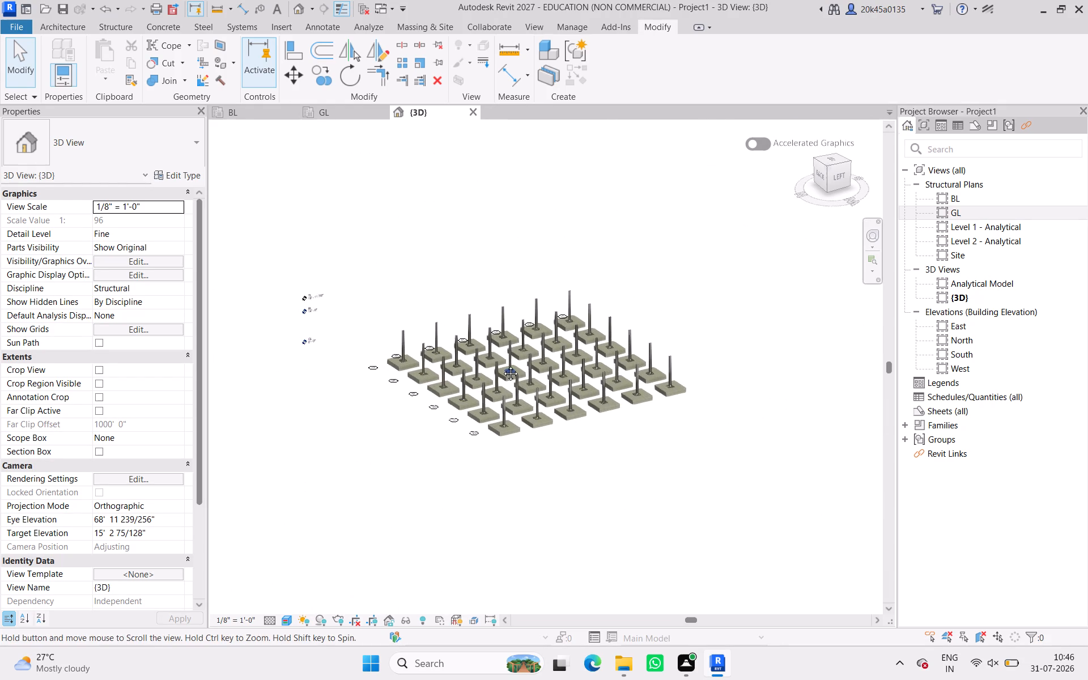
{"action": "middle_click_drag", "start_coordinate": [502, 365], "coordinate": [501, 364]}
{"action": "scroll", "coordinate": [526, 426], "scroll_direction": "up", "scroll_amount": 6}
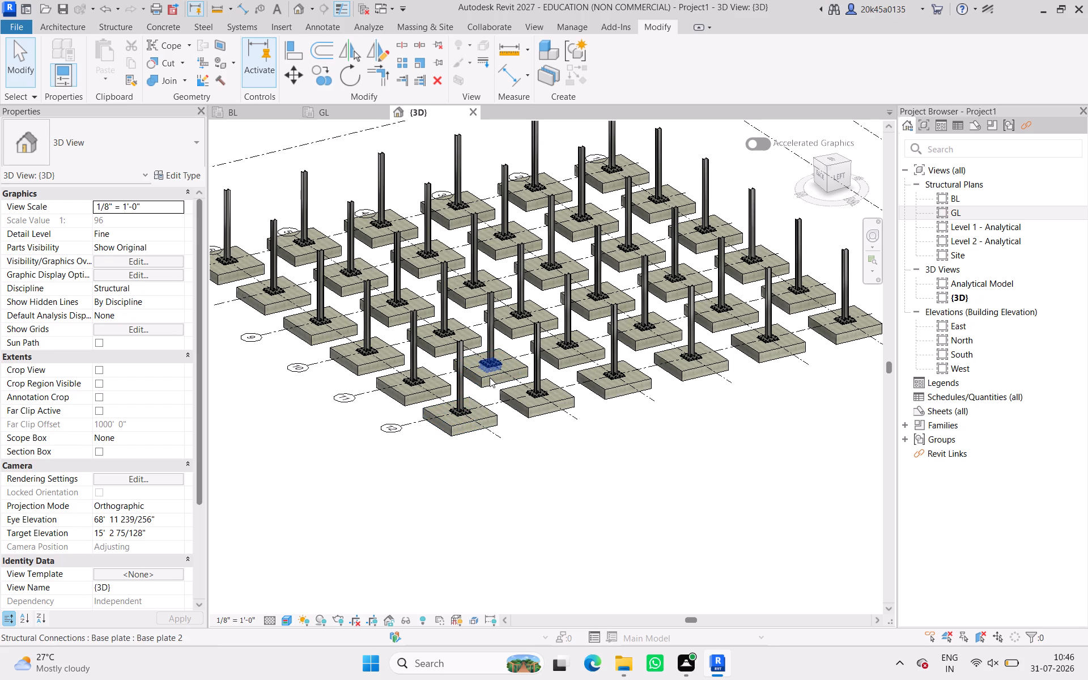
{"action": "scroll", "coordinate": [490, 377], "scroll_direction": "up", "scroll_amount": 2}
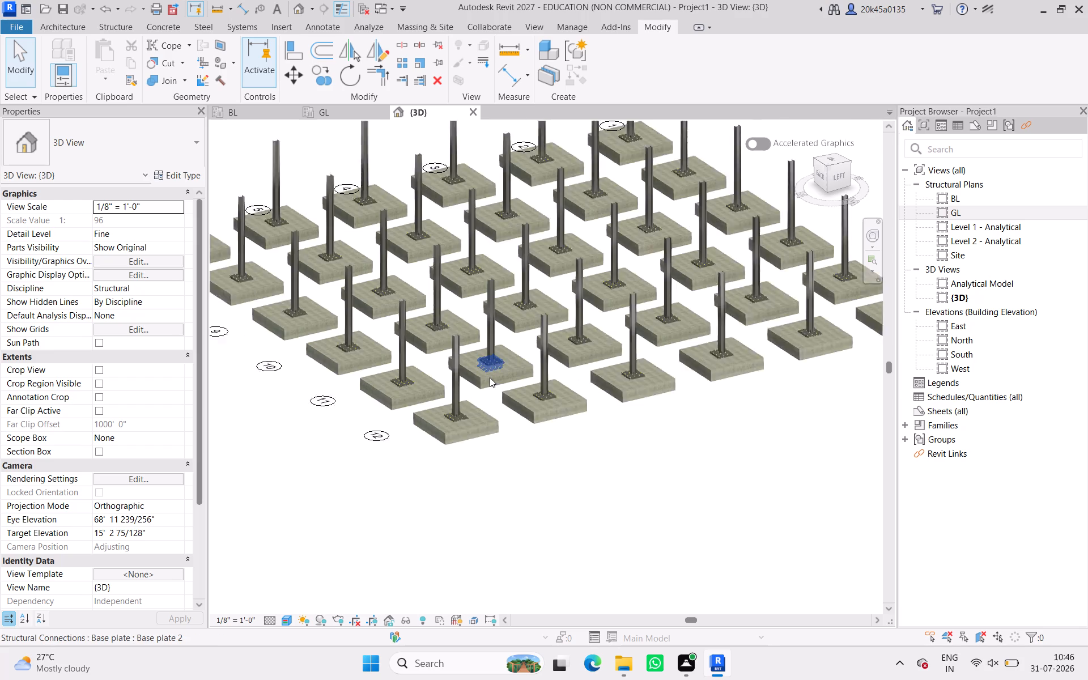
{"action": "scroll", "coordinate": [490, 377], "scroll_direction": "up", "scroll_amount": 2}
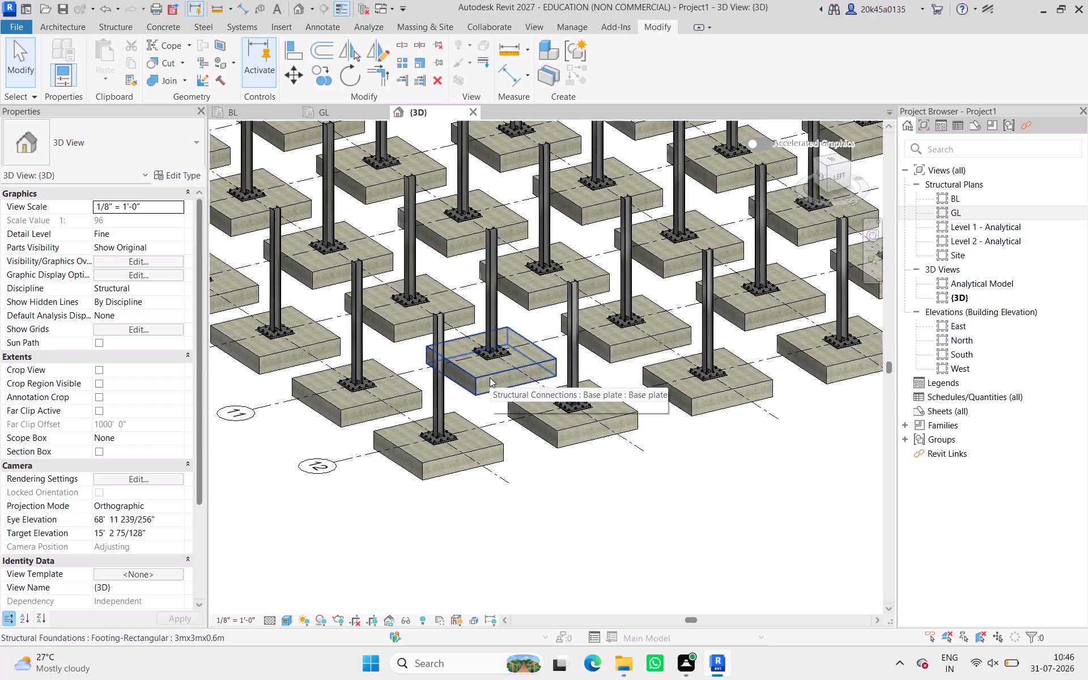
{"action": "scroll", "coordinate": [439, 449], "scroll_direction": "up", "scroll_amount": 5}
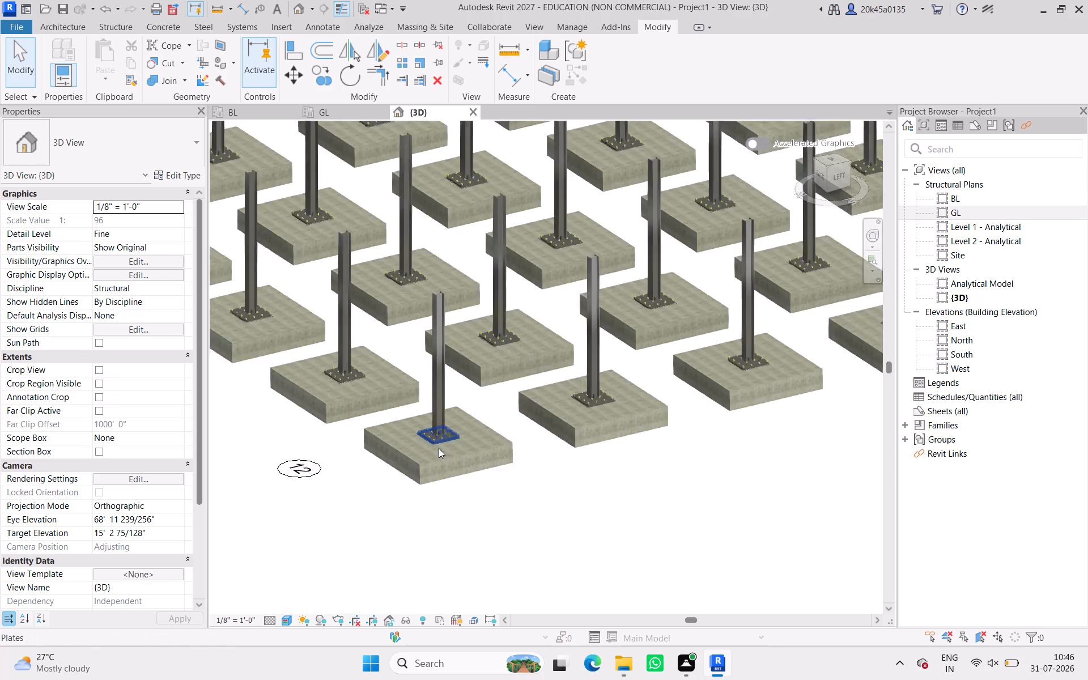
{"action": "scroll", "coordinate": [437, 428], "scroll_direction": "up", "scroll_amount": 5}
{"action": "scroll", "coordinate": [437, 427], "scroll_direction": "down", "scroll_amount": 16}
{"action": "middle_click_drag", "start_coordinate": [446, 423], "coordinate": [456, 458]}
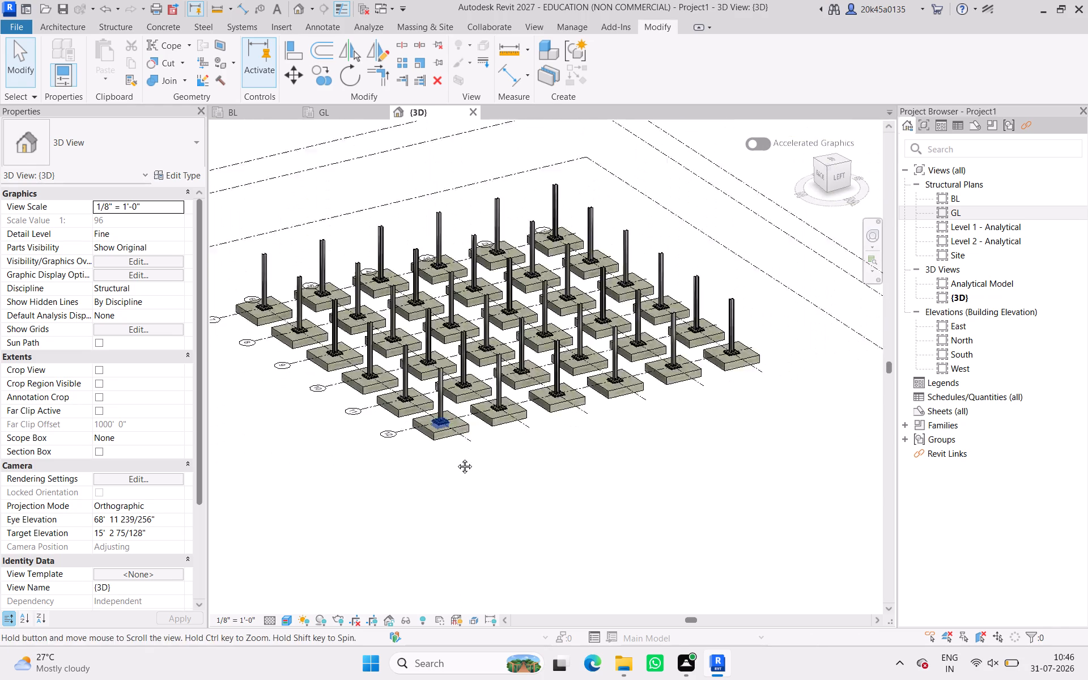
{"action": "middle_click_drag", "start_coordinate": [456, 458], "coordinate": [457, 461]}
{"action": "left_click", "coordinate": [300, 154]}
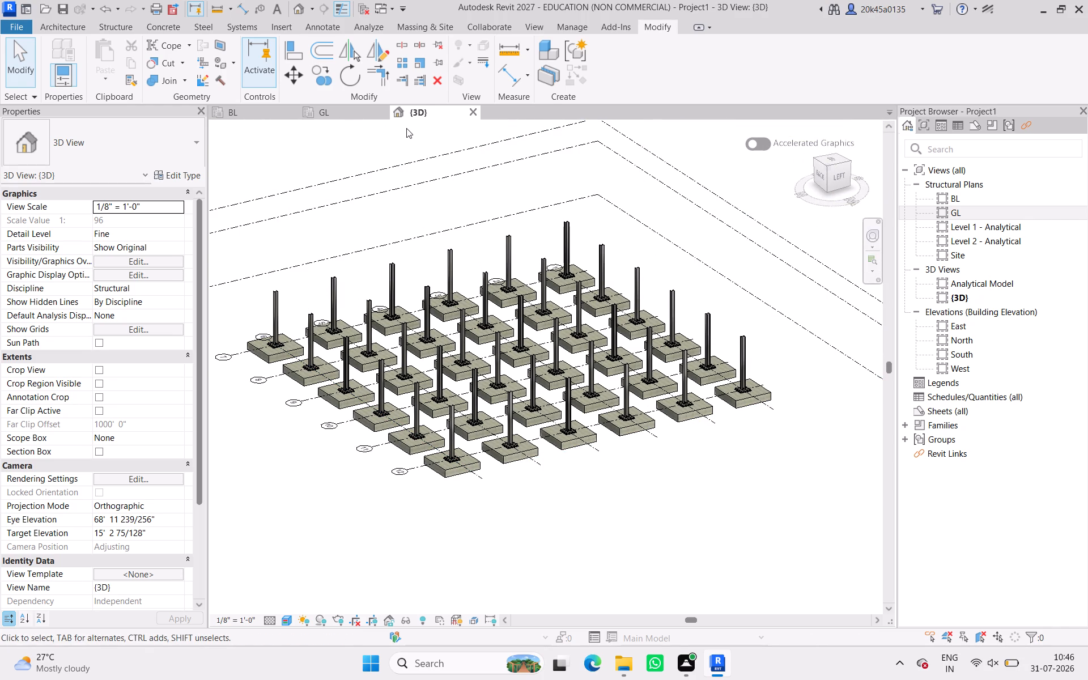
{"action": "left_click", "coordinate": [13, 55]}
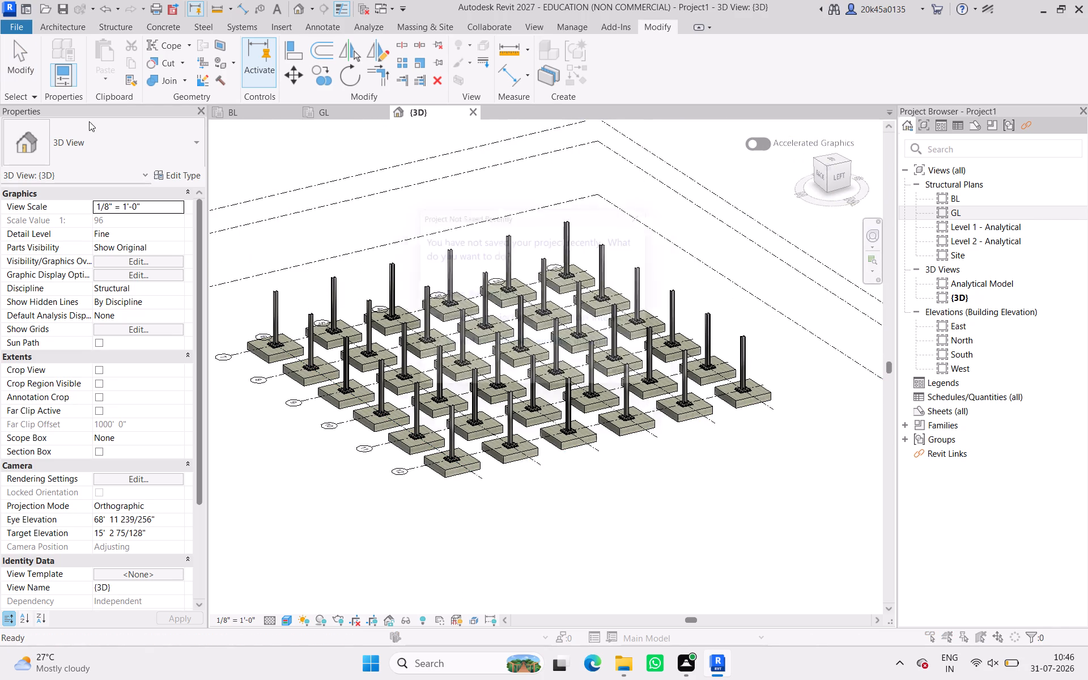
Start saving the project as an RVT file and select the existing file name for replacement.
{"action": "left_click", "coordinate": [481, 296]}
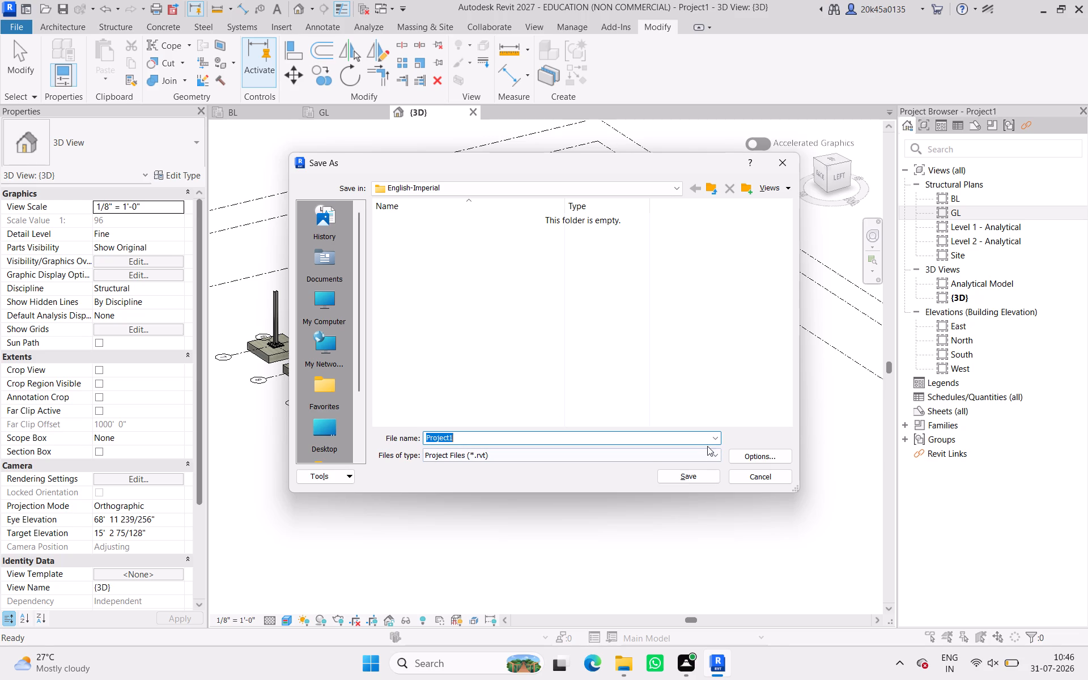
{"action": "left_click", "coordinate": [596, 435]}
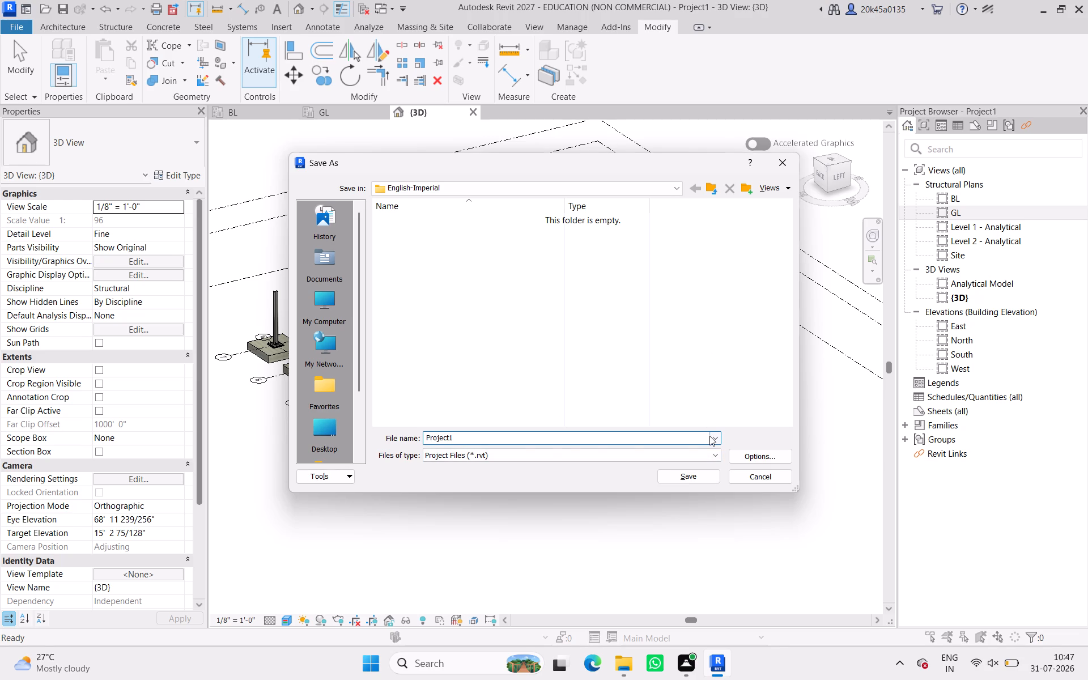
{"action": "left_click", "coordinate": [709, 436]}
{"action": "left_click", "coordinate": [689, 435]}
{"action": "left_click_drag", "start_coordinate": [478, 436], "coordinate": [356, 444]}
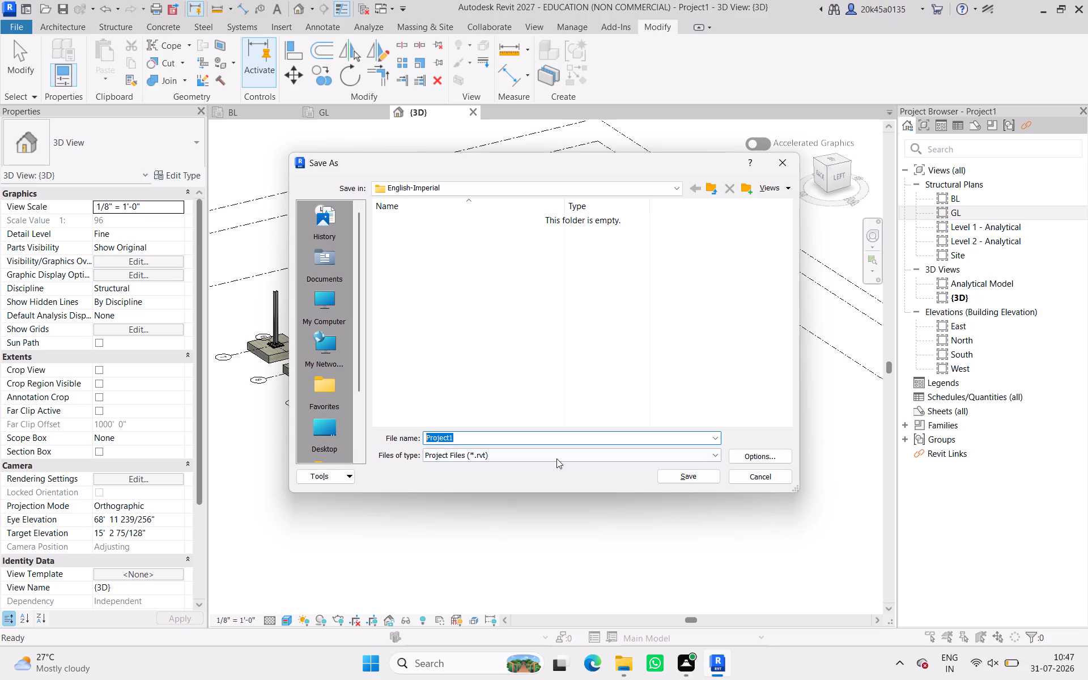
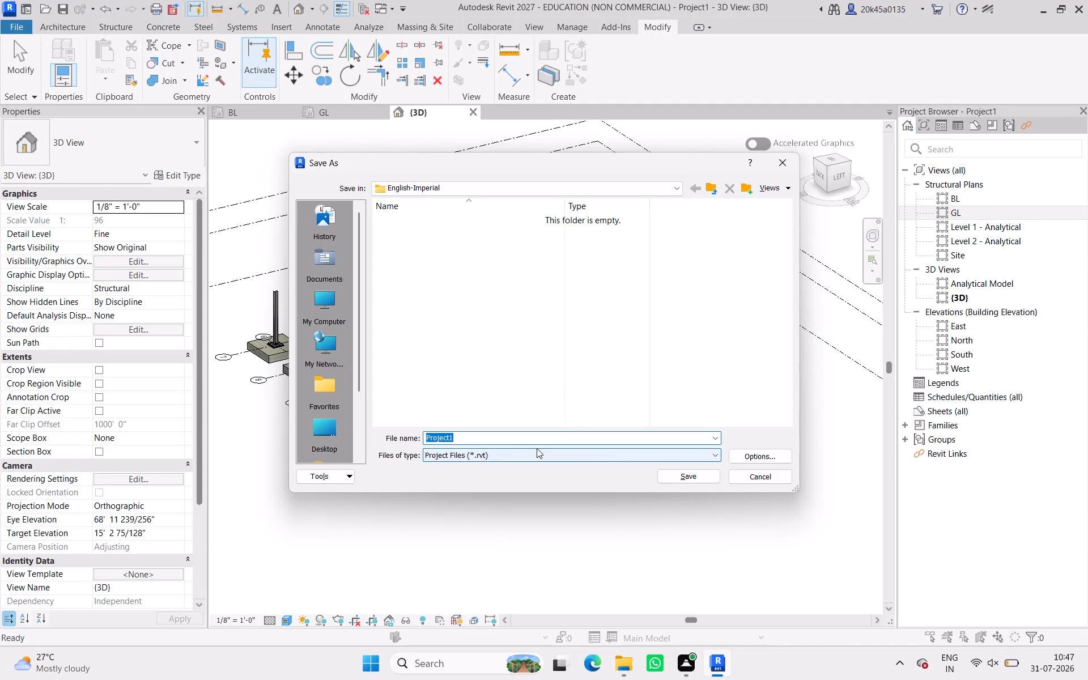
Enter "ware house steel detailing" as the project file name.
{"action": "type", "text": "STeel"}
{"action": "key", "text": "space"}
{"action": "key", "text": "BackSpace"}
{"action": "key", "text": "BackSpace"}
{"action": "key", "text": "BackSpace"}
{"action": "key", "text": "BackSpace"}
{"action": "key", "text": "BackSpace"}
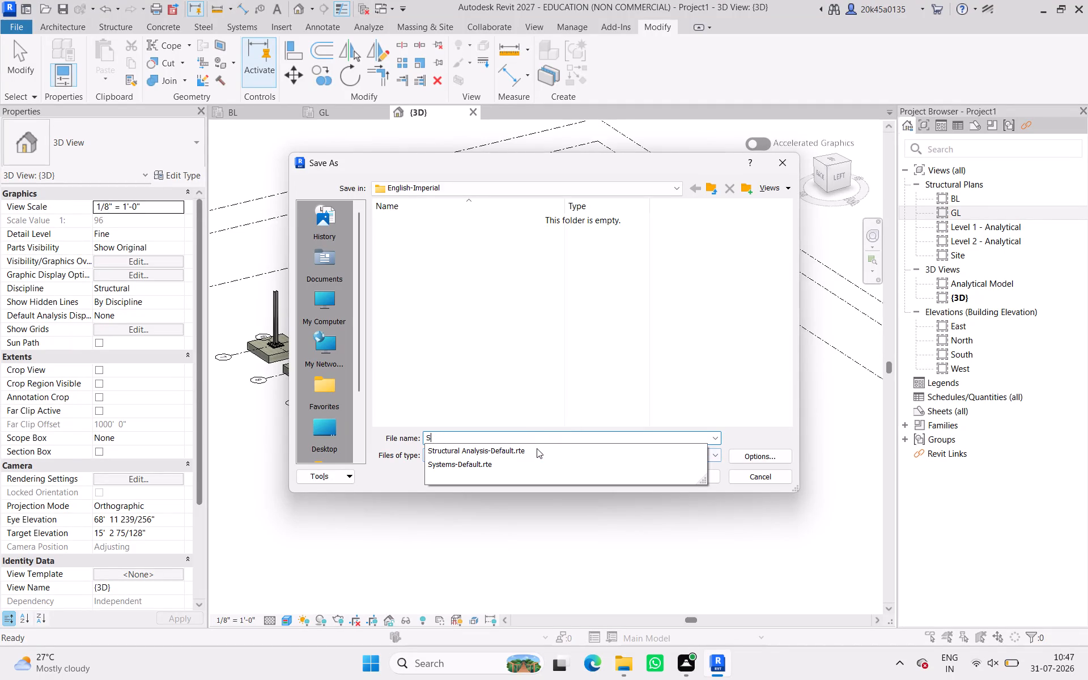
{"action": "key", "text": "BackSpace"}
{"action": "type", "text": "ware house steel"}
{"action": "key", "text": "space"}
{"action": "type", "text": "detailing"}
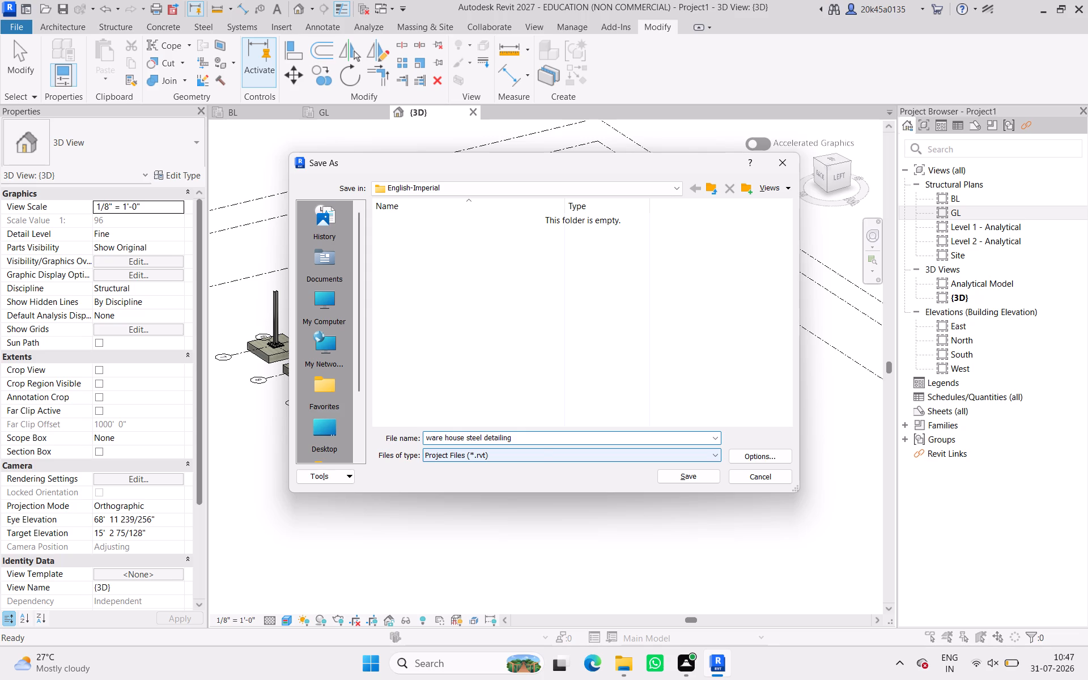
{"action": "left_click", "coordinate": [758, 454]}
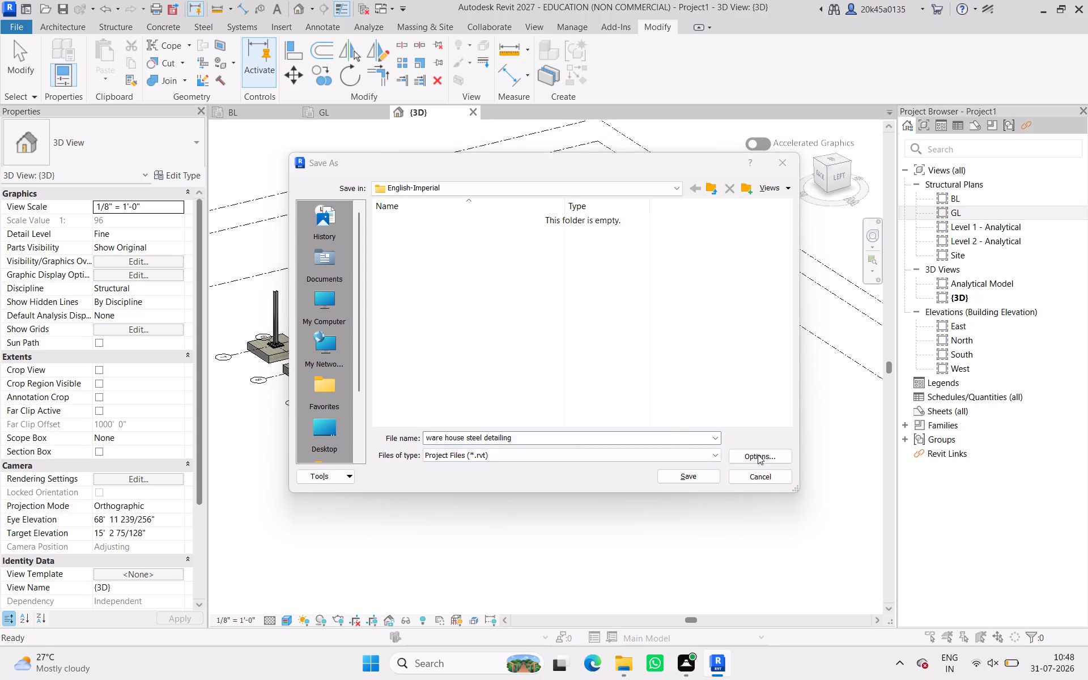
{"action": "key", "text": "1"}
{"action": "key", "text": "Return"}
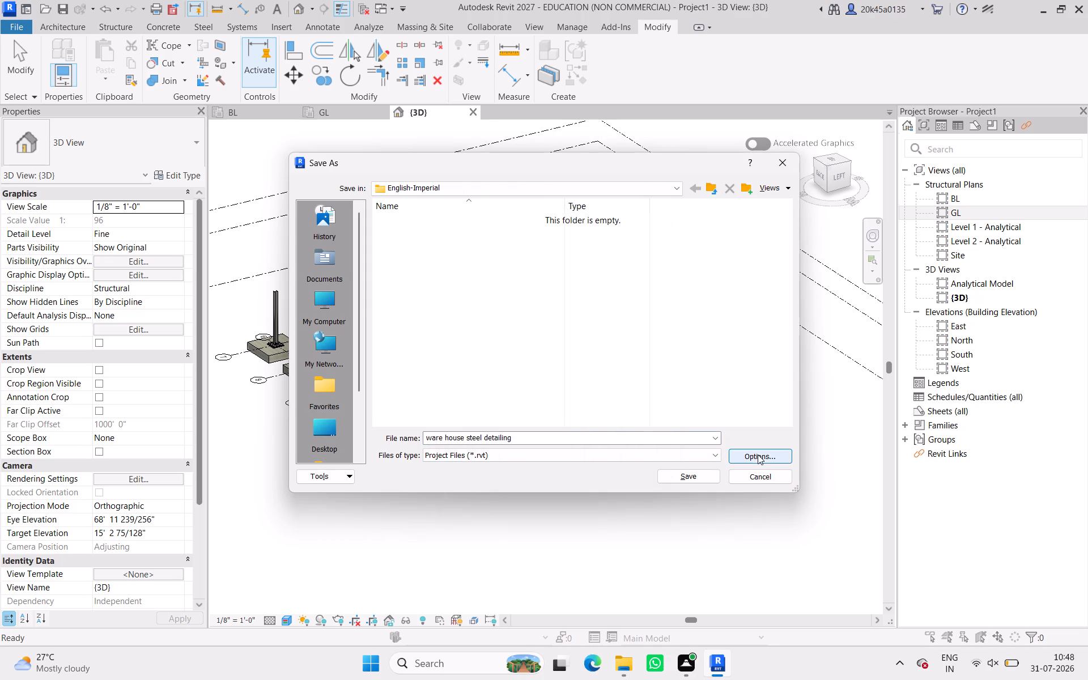
Name the project file "Steel detailing and anchor connections".
{"action": "left_click", "coordinate": [520, 440]}
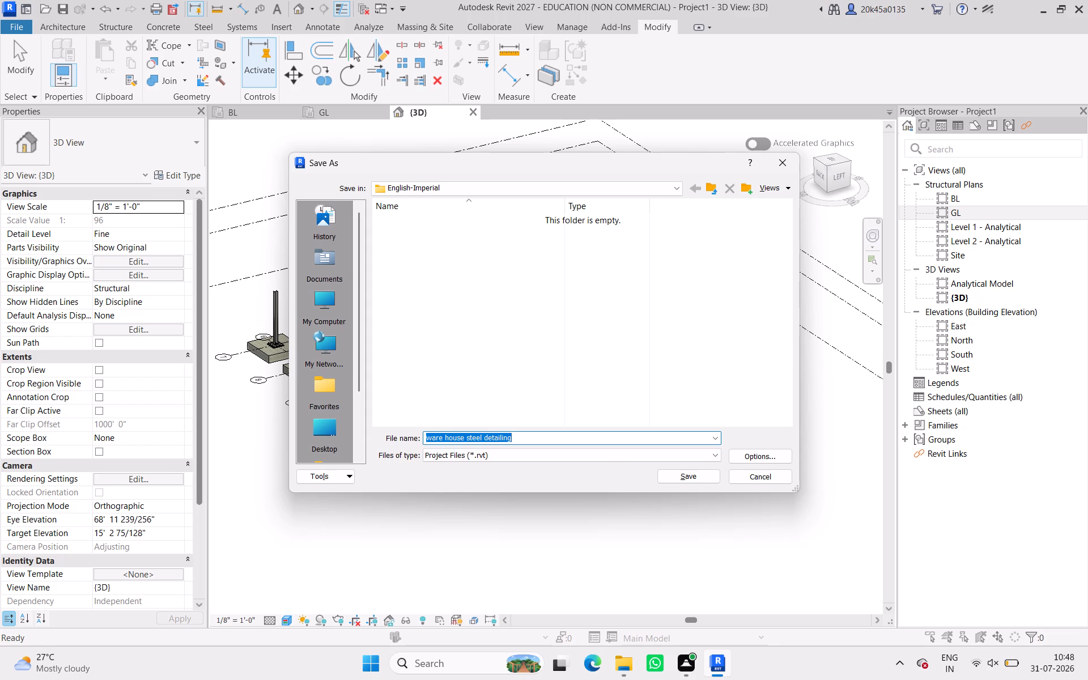
{"action": "key", "text": "shift+s"}
{"action": "key", "text": "BackSpace"}
{"action": "key", "text": "BackSpace"}
{"action": "key", "text": "BackSpace"}
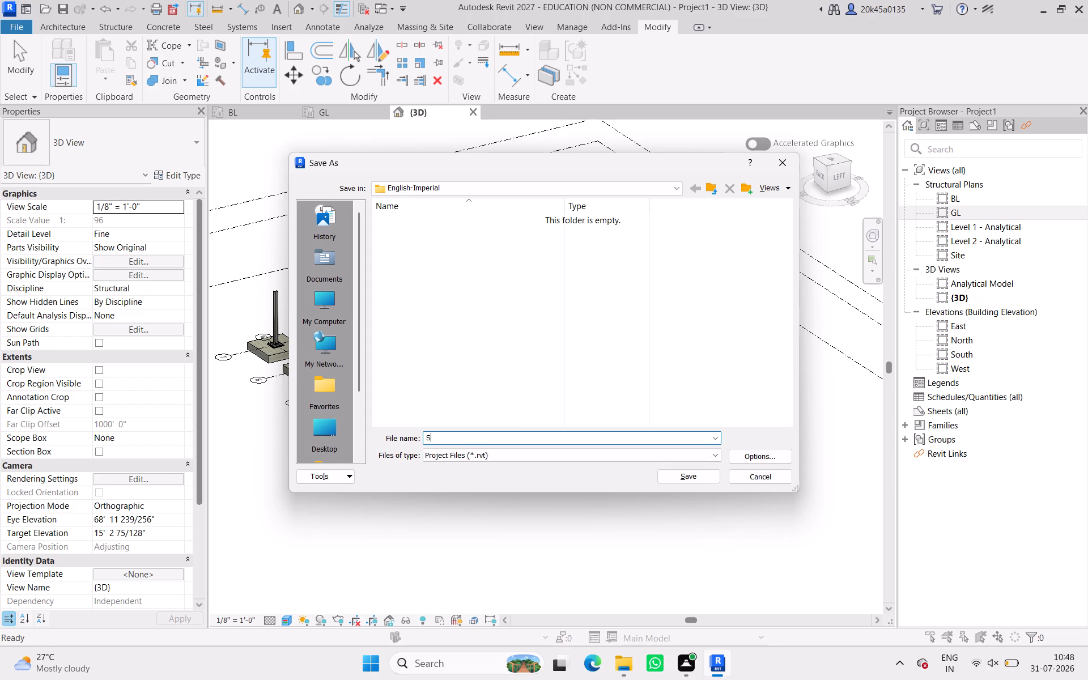
{"action": "type", "text": "STeel"}
{"action": "key", "text": "BackSpace"}
{"action": "key", "text": "BackSpace"}
{"action": "key", "text": "BackSpace"}
{"action": "key", "text": "BackSpace"}
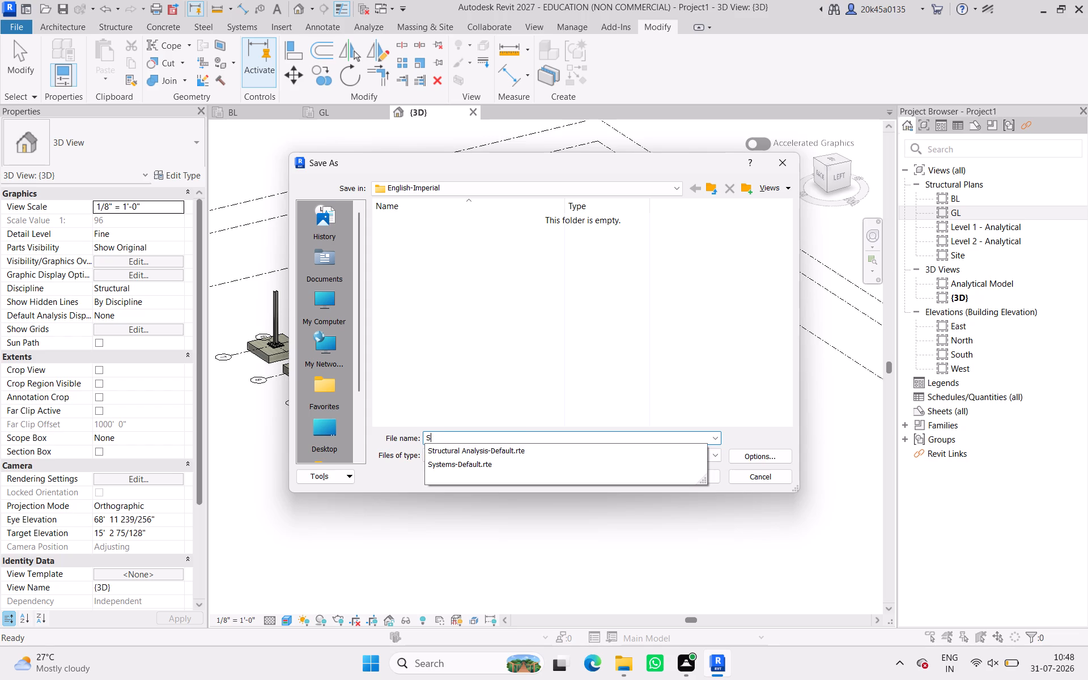
{"action": "type", "text": "teel deta"}
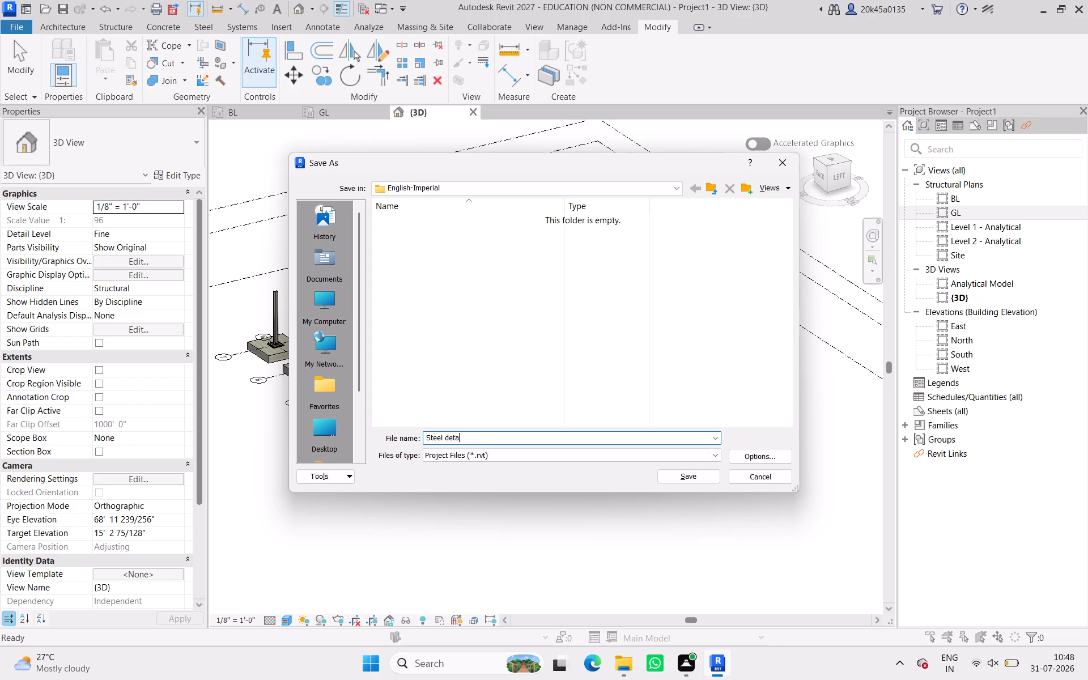
{"action": "key", "text": "BackSpace"}
{"action": "key", "text": "BackSpace"}
{"action": "type", "text": "tailing"}
{"action": "key", "text": "space"}
{"action": "type", "text": "and anchor connections"}
Save the project in Desktop > Revit Practice Drawings > Revit-Structure Practice Drawings > Steel structures.
{"action": "left_click", "coordinate": [344, 428]}
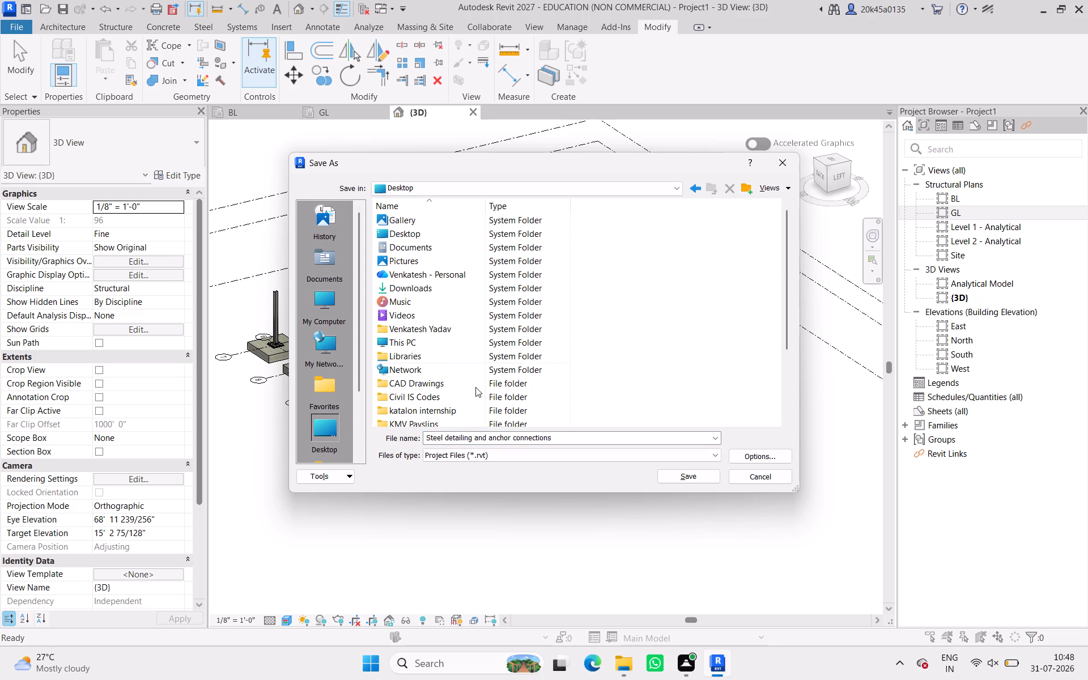
{"action": "scroll", "coordinate": [488, 388], "scroll_direction": "down", "scroll_amount": 6}
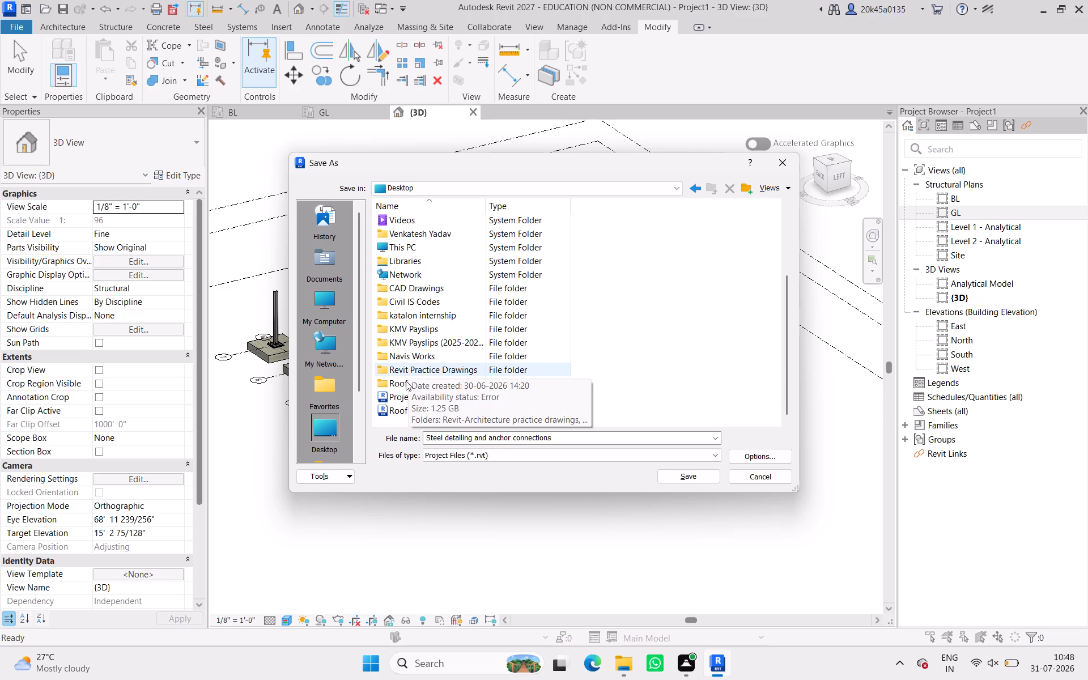
{"action": "double_click", "coordinate": [405, 381]}
{"action": "key", "text": "BackSpace"}
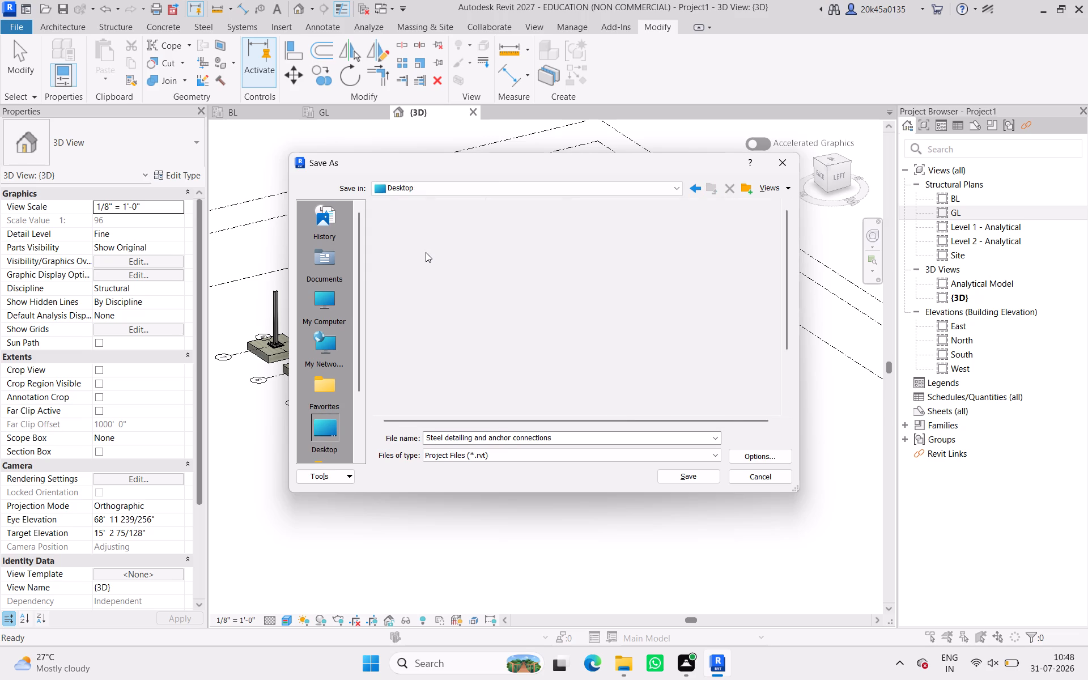
{"action": "key", "text": "Up"}
{"action": "scroll", "coordinate": [418, 231], "scroll_direction": "down", "scroll_amount": 6}
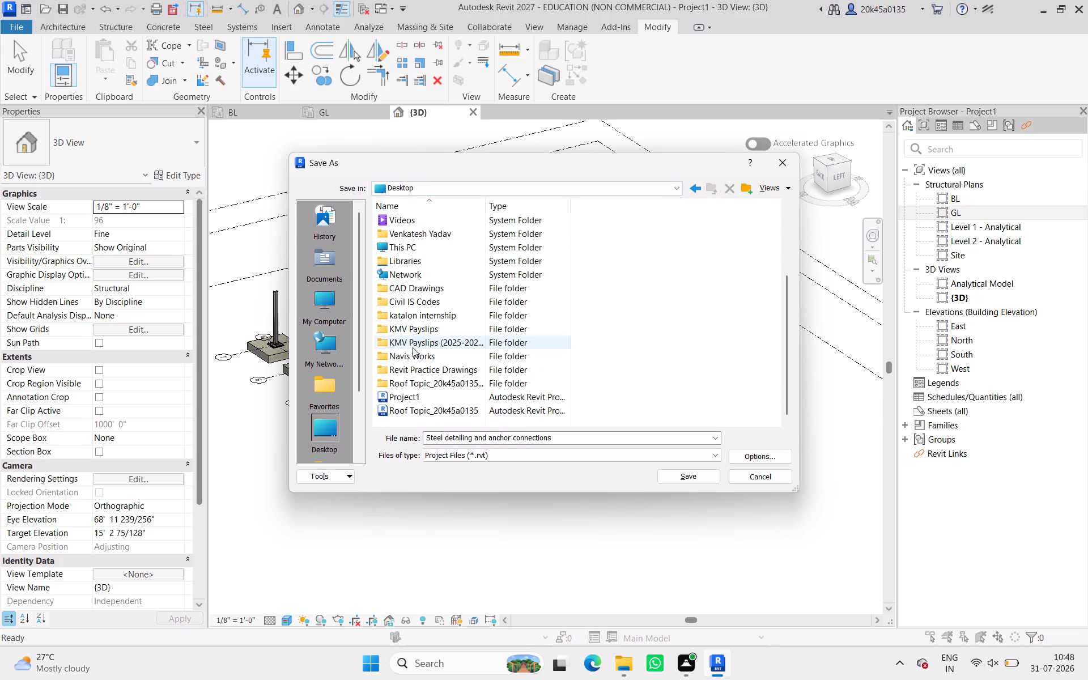
{"action": "double_click", "coordinate": [410, 372]}
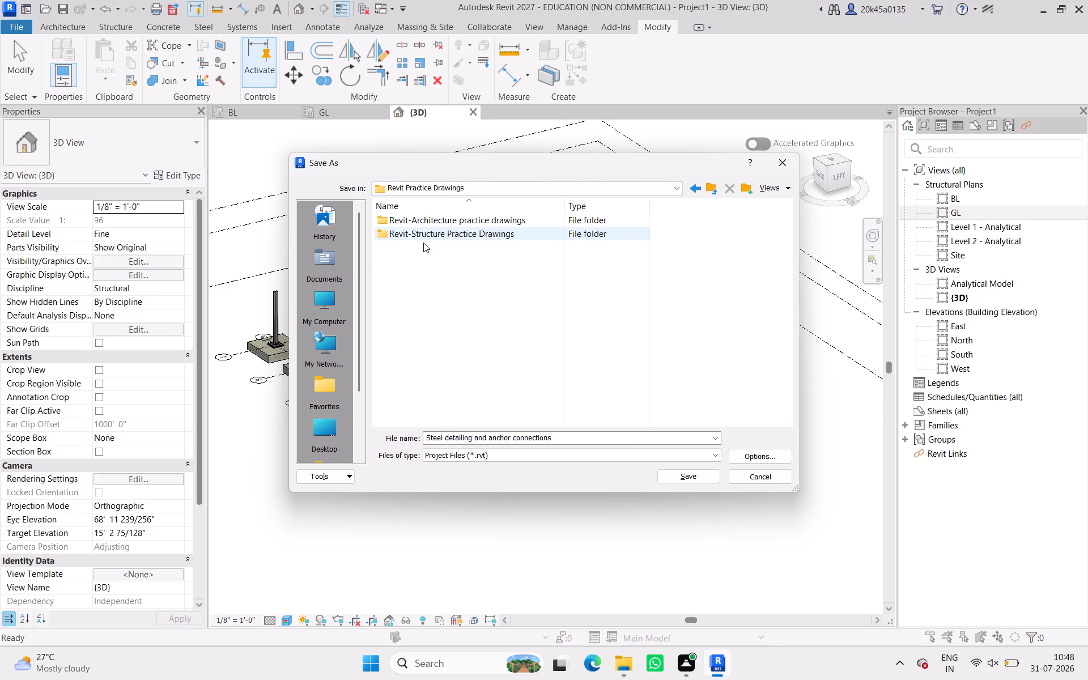
{"action": "double_click", "coordinate": [423, 237]}
{"action": "double_click", "coordinate": [415, 219]}
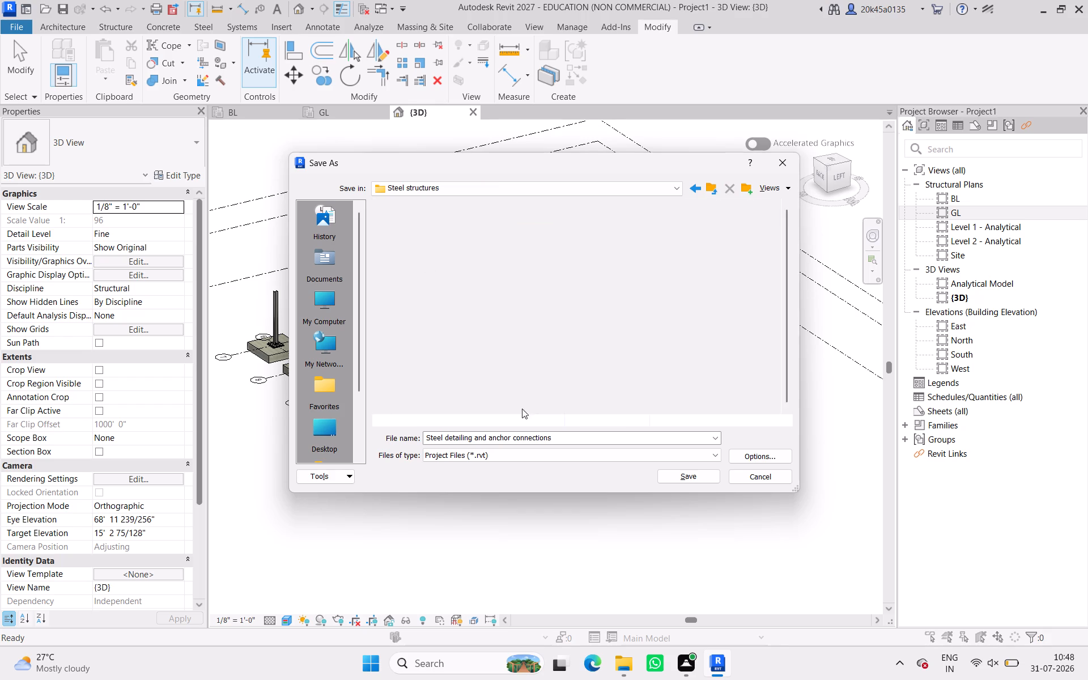
{"action": "left_click", "coordinate": [745, 464]}
{"action": "left_click", "coordinate": [745, 460]}
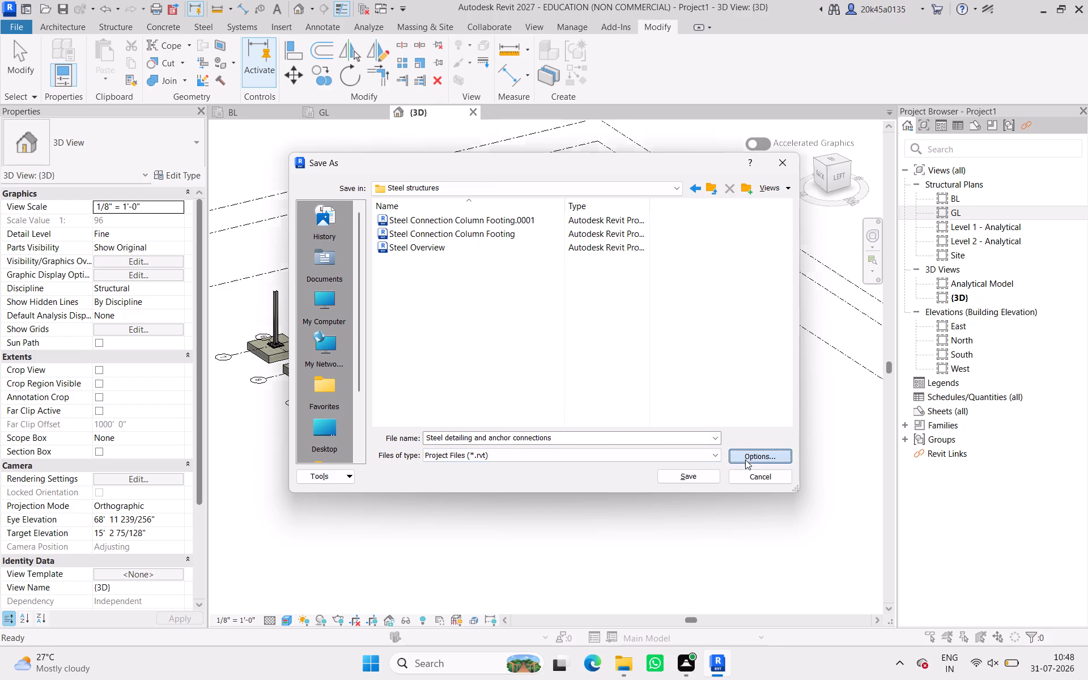
{"action": "left_click", "coordinate": [556, 425]}
{"action": "left_click", "coordinate": [670, 474]}
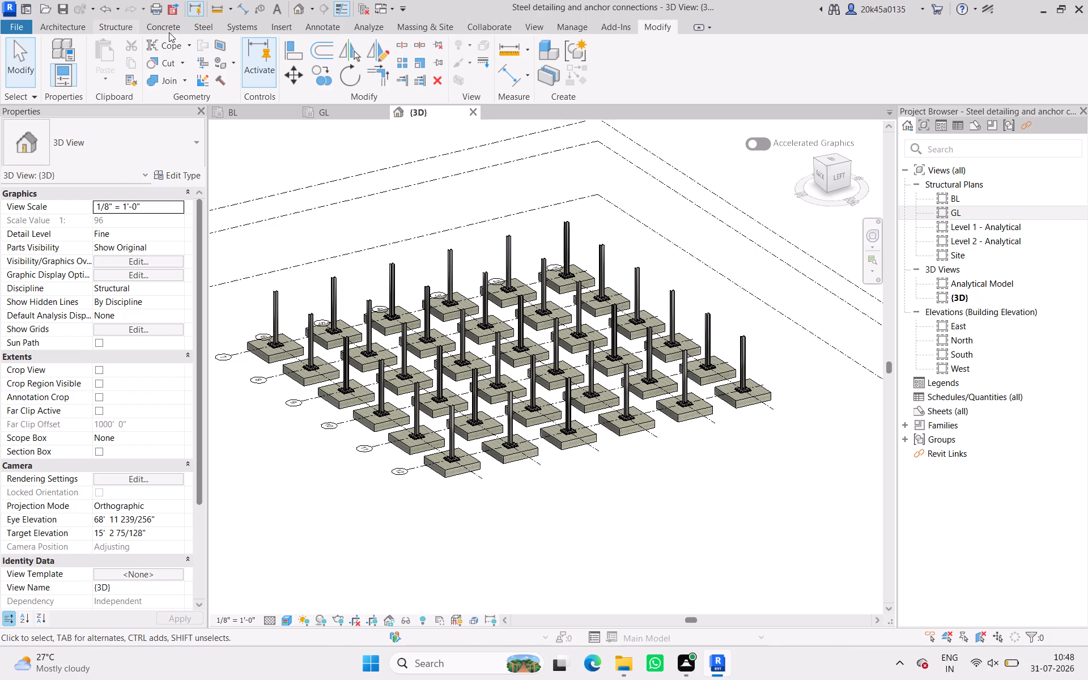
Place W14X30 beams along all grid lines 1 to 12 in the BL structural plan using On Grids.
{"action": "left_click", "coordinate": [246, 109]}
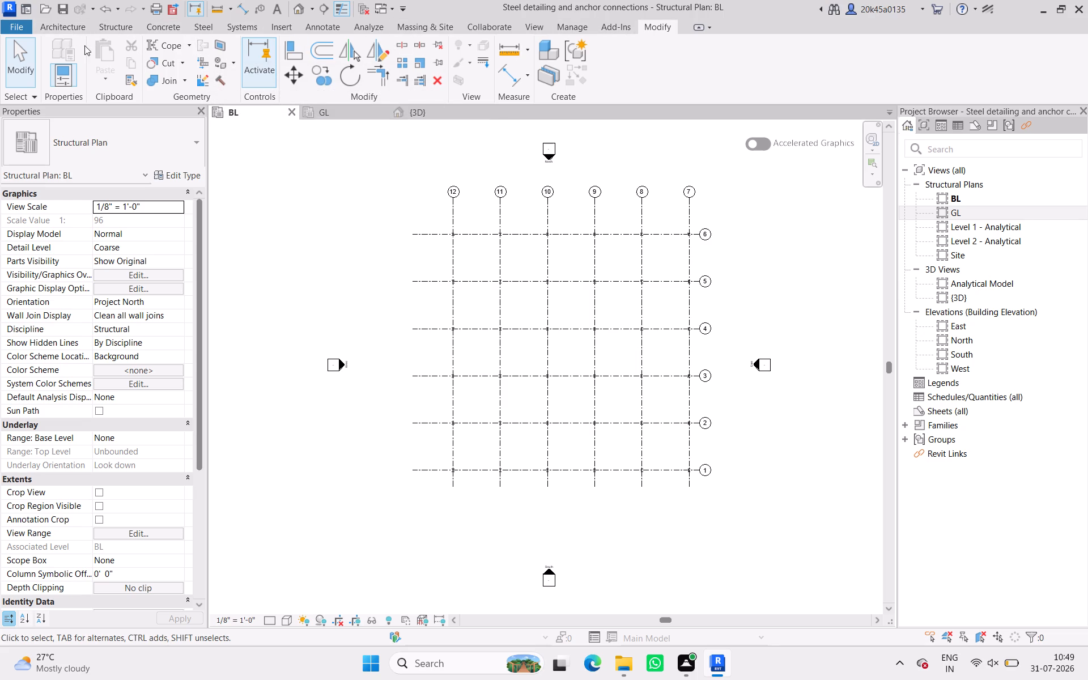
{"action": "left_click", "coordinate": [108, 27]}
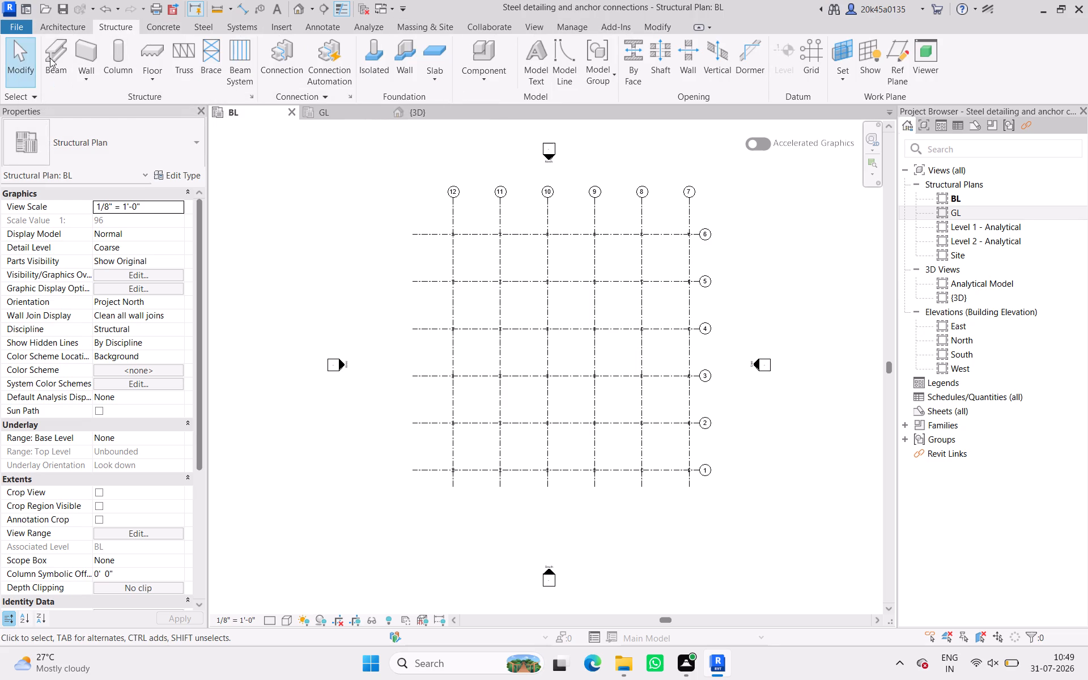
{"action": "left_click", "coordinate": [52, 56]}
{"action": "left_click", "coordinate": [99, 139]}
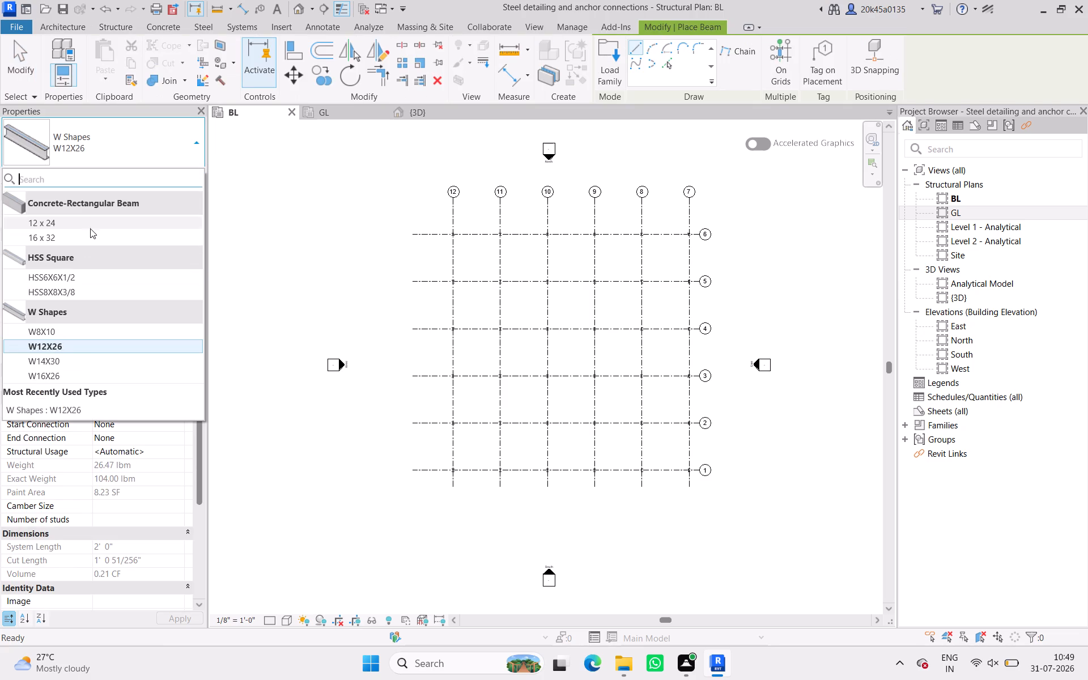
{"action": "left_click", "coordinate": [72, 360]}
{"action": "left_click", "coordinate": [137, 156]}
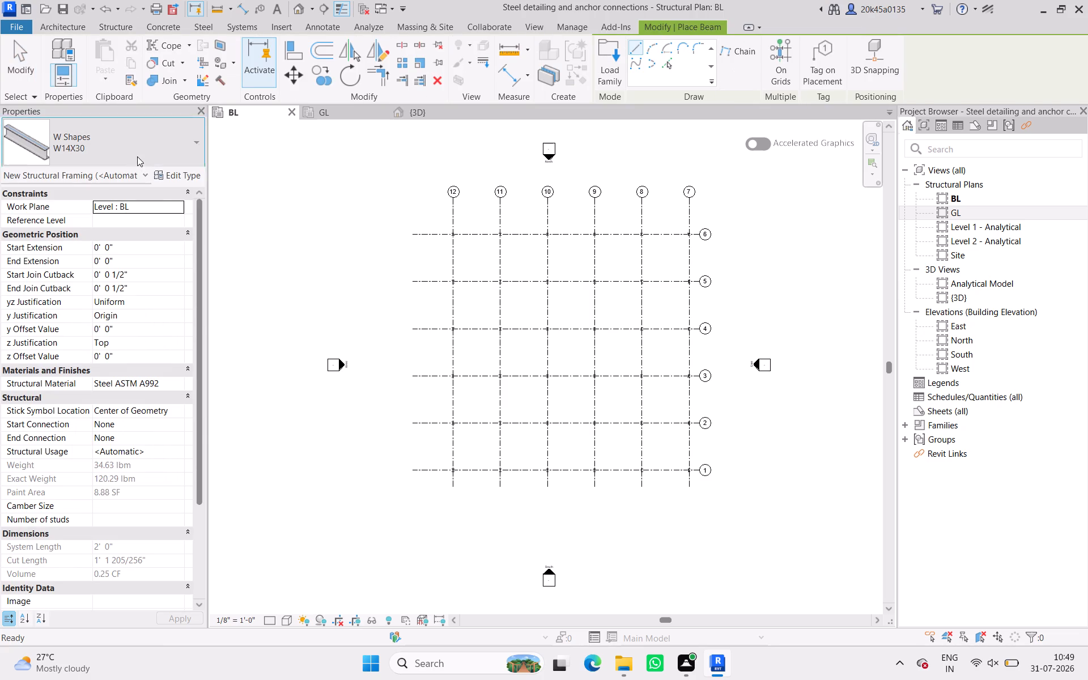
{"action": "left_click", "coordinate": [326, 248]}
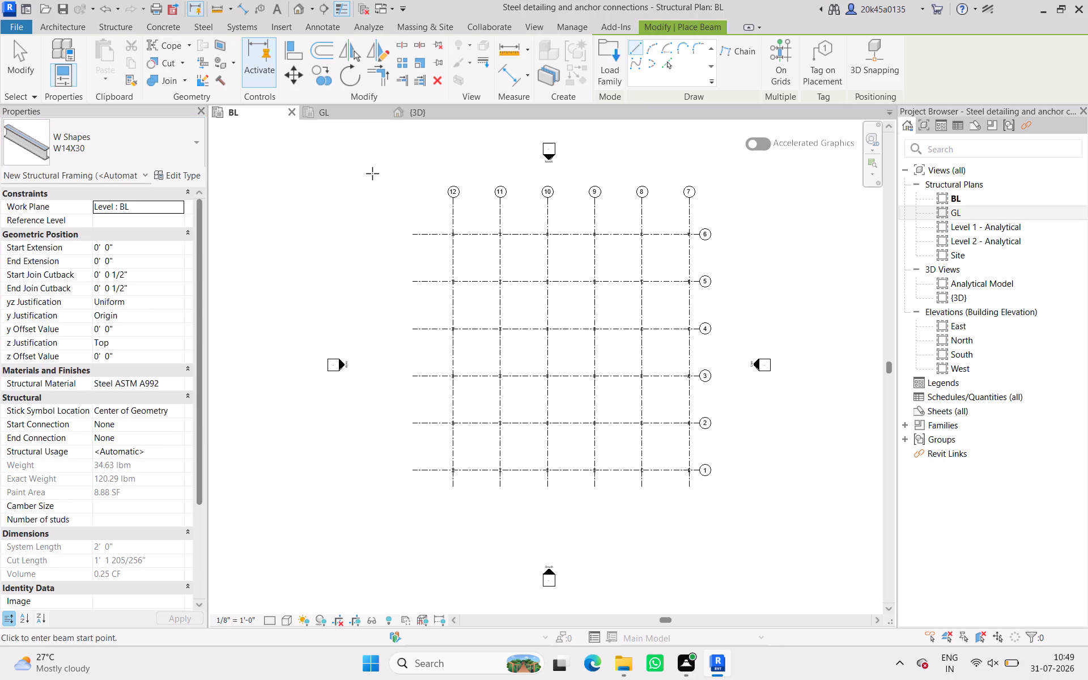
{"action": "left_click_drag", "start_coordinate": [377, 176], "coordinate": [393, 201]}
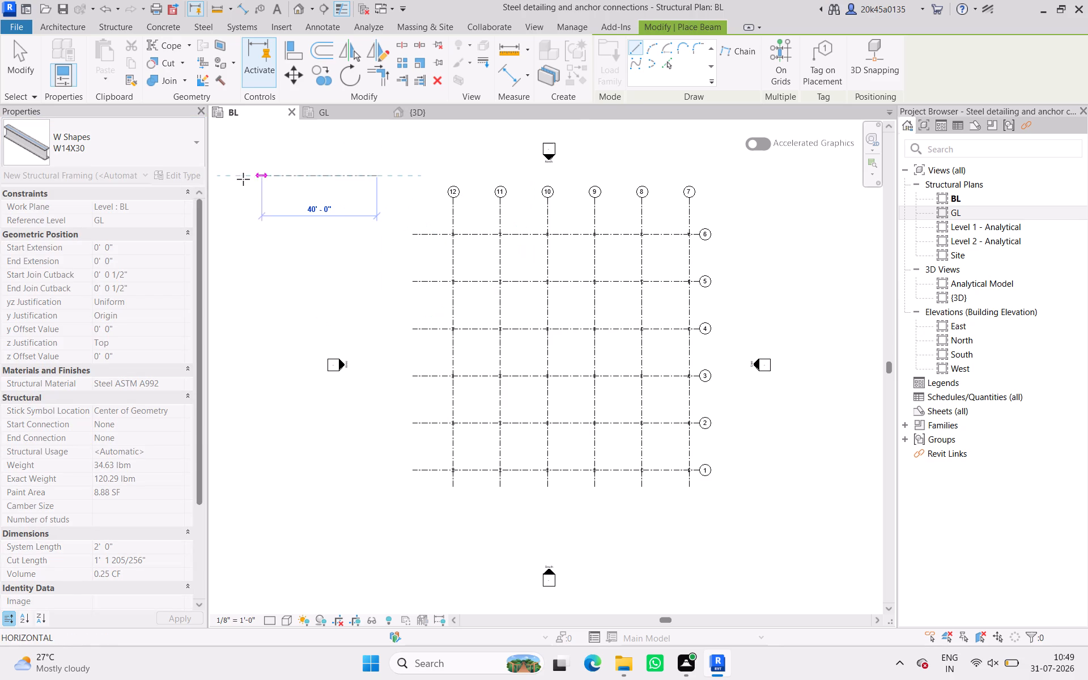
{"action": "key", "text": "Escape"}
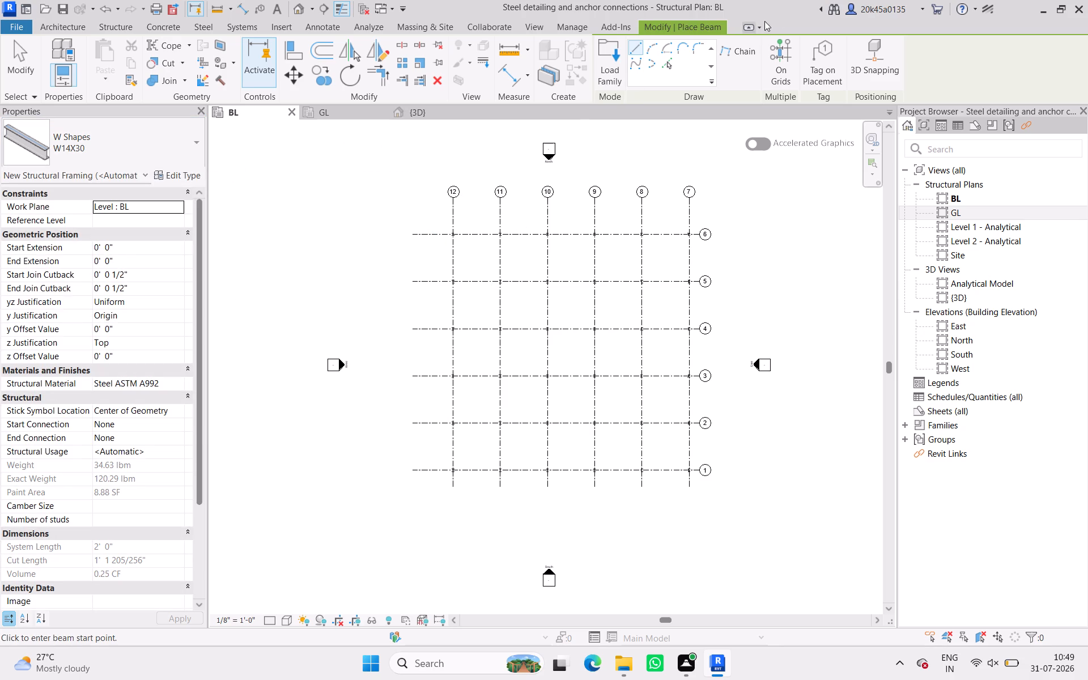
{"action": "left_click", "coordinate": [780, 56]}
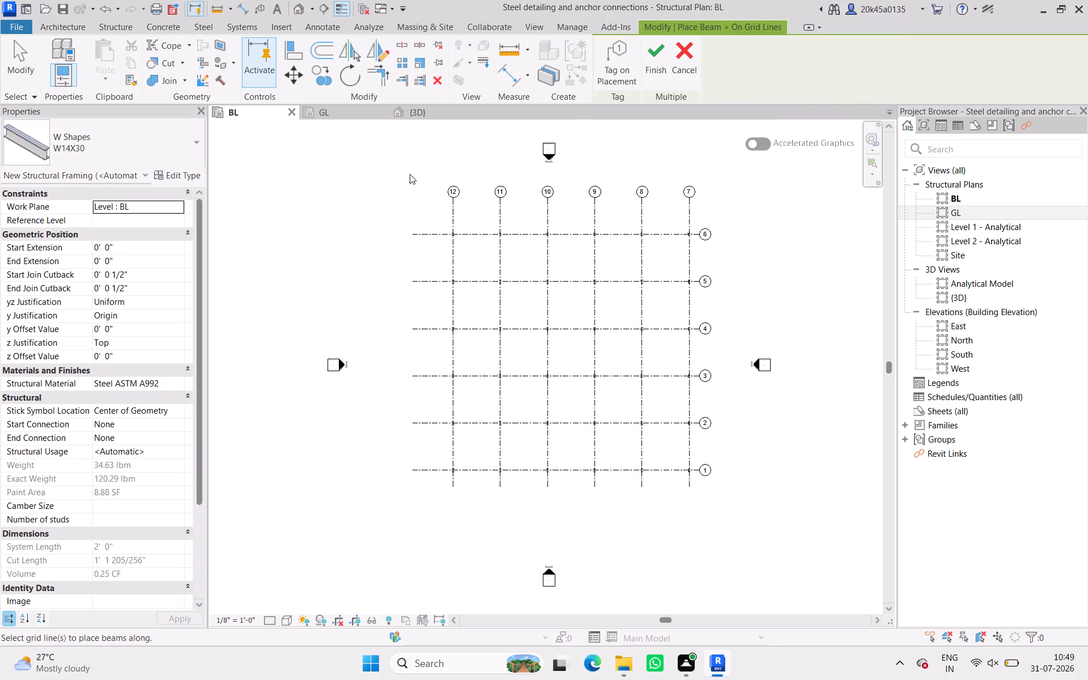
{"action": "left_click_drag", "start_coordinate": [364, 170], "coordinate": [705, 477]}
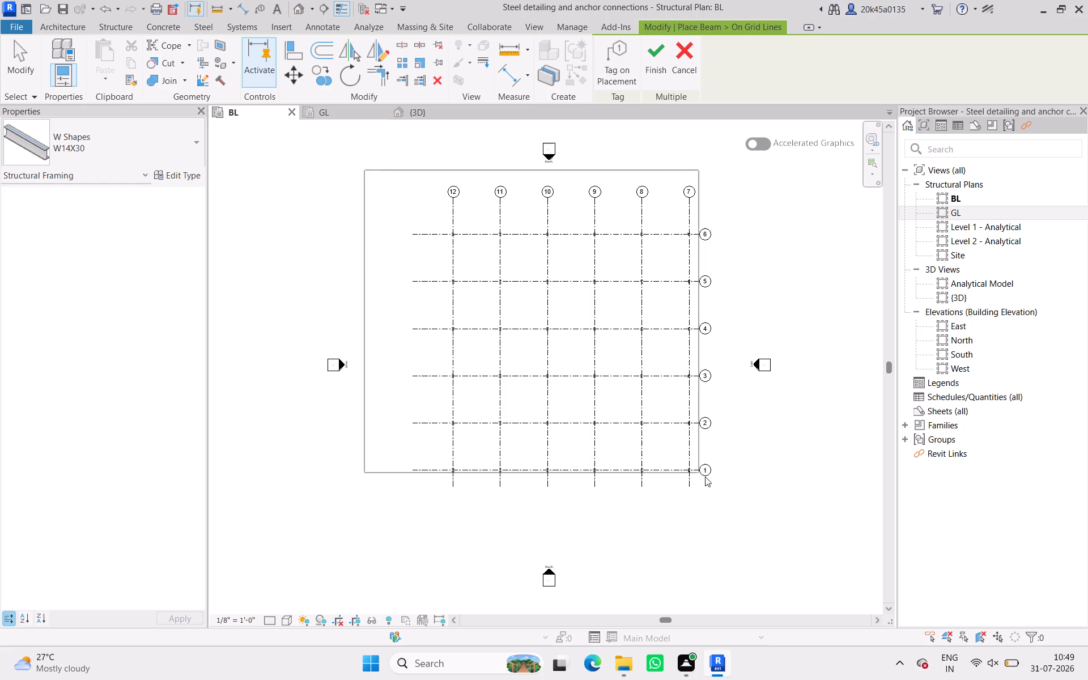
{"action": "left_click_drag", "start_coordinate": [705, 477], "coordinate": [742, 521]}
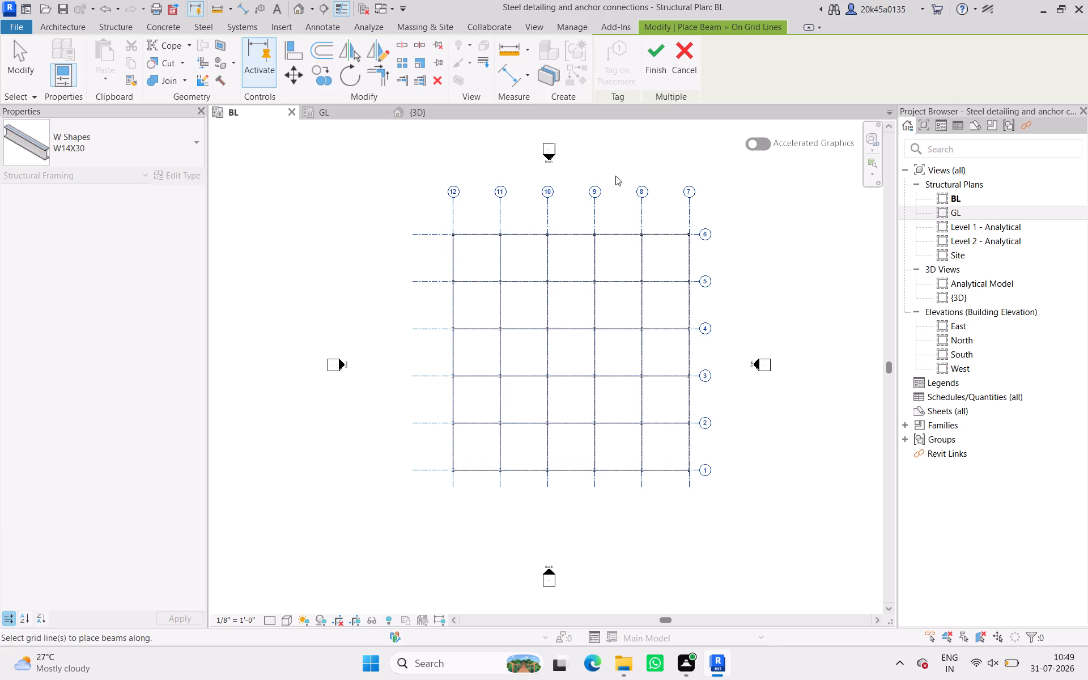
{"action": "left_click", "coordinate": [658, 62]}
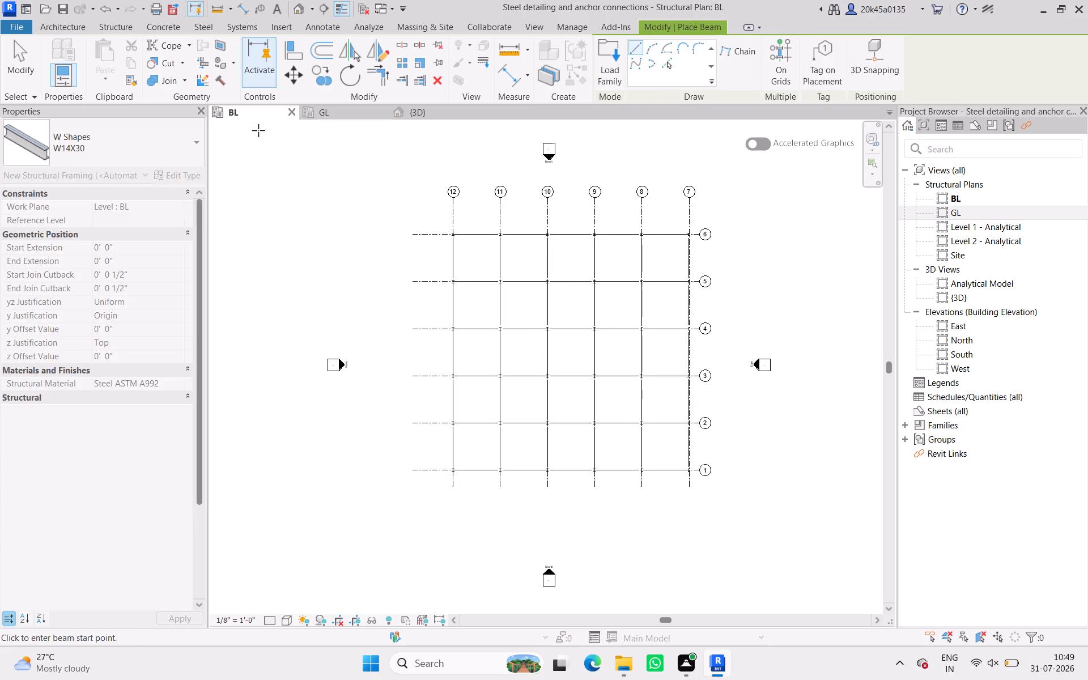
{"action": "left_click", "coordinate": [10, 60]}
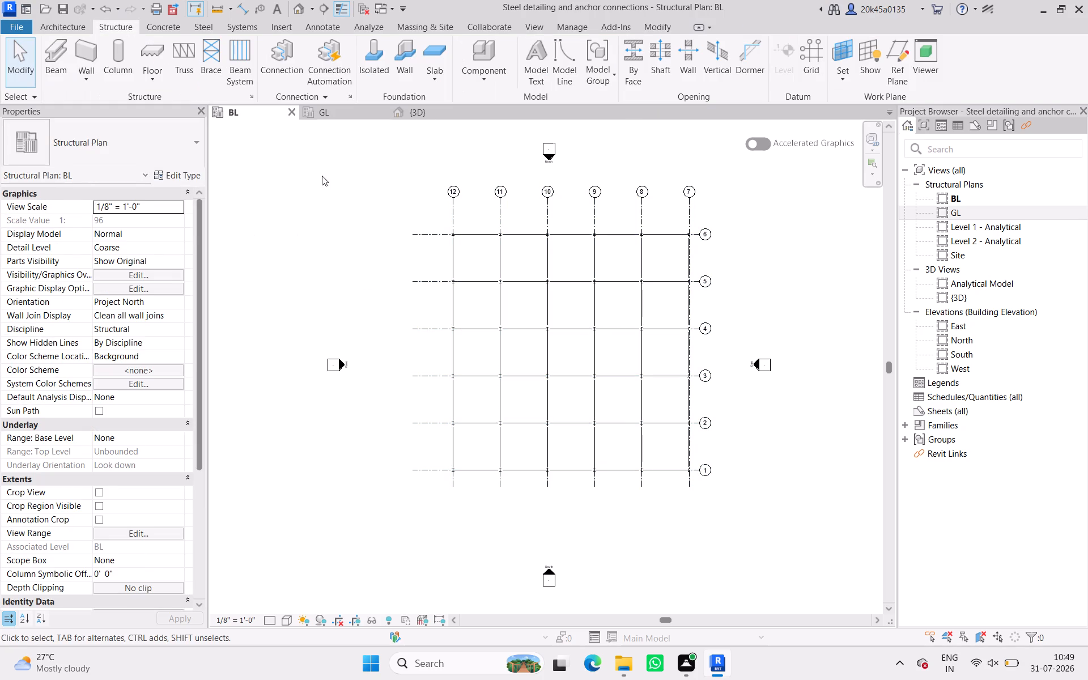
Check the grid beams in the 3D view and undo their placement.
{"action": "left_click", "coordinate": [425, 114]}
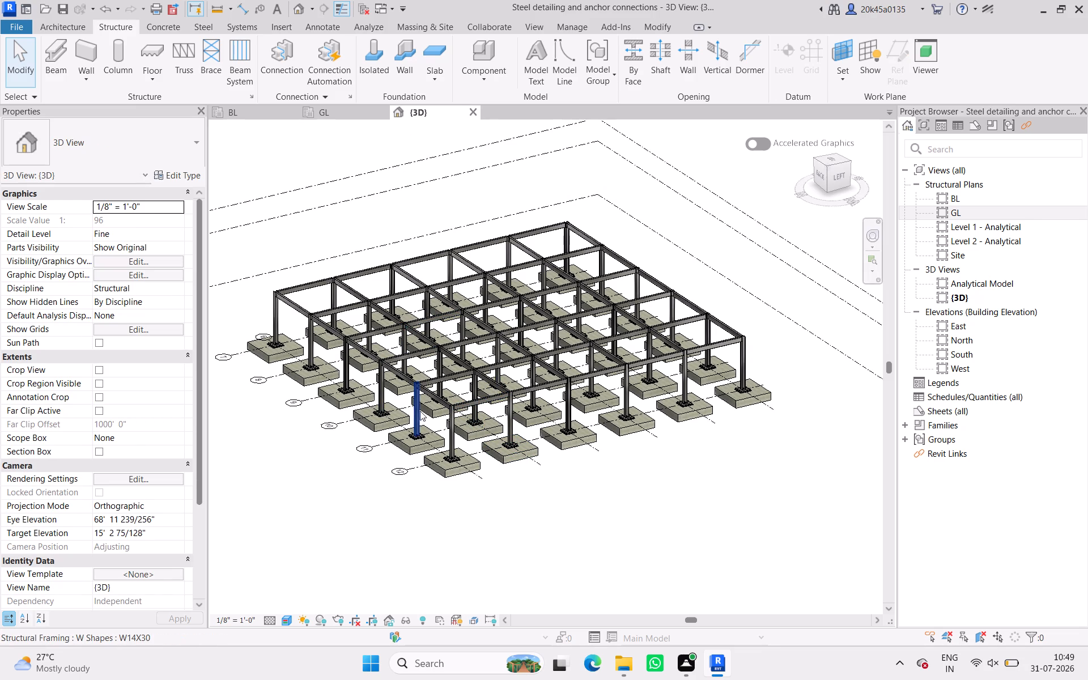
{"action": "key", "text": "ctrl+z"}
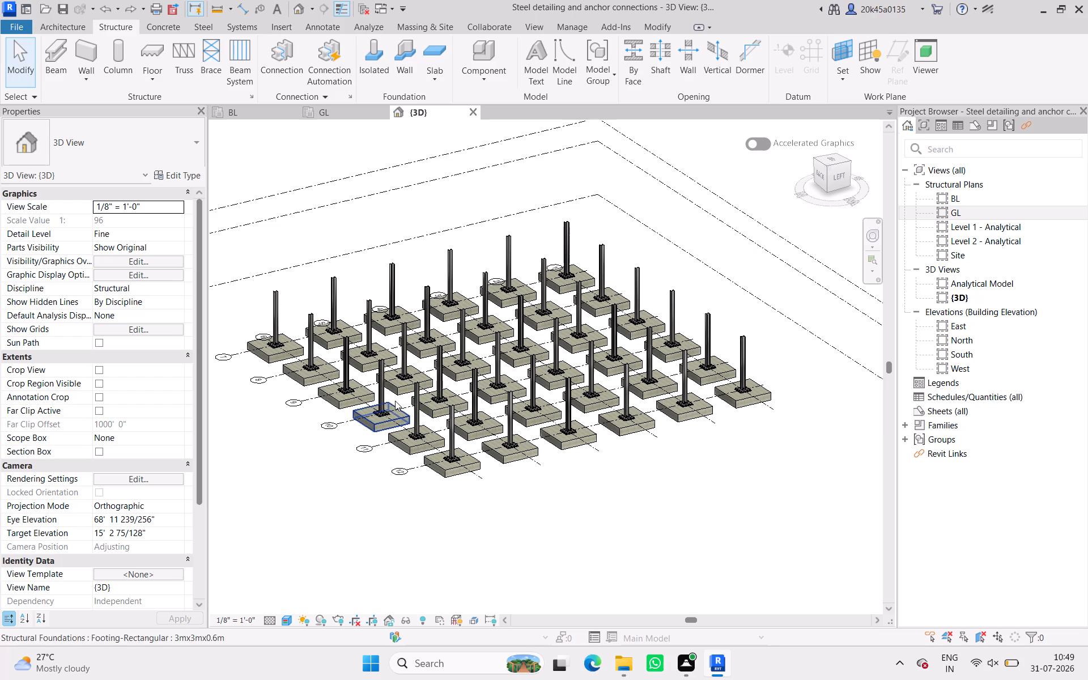
Place W14X30 beams along all grid lines 1 to 12 in the GL structural plan using On Grids.
{"action": "left_click", "coordinate": [334, 109]}
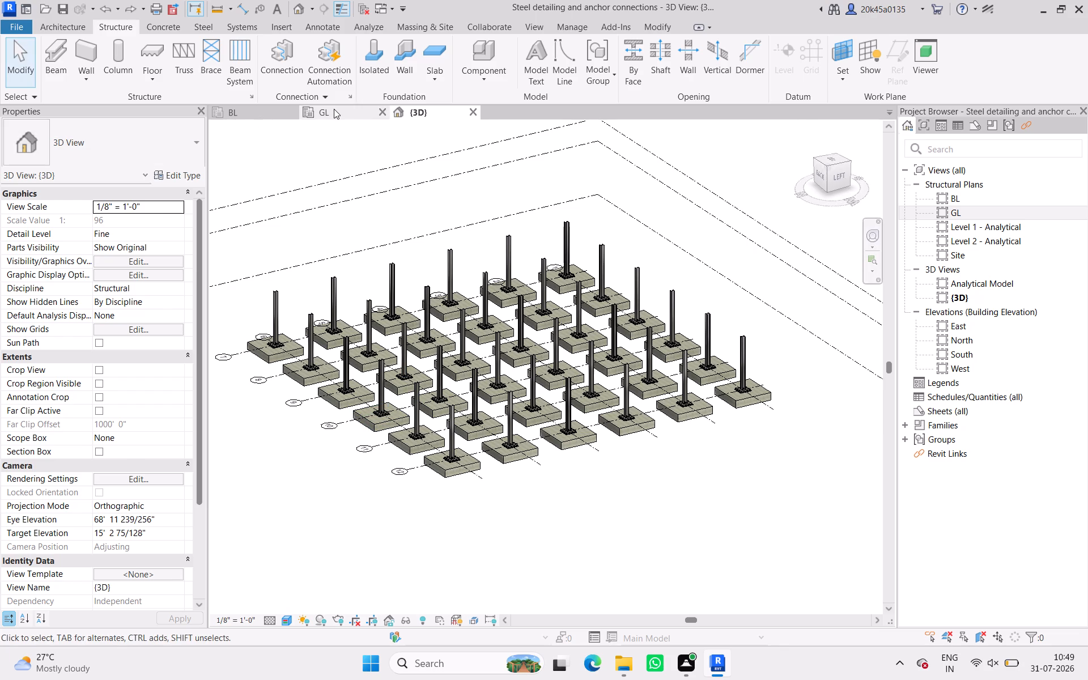
{"action": "left_click", "coordinate": [253, 117]}
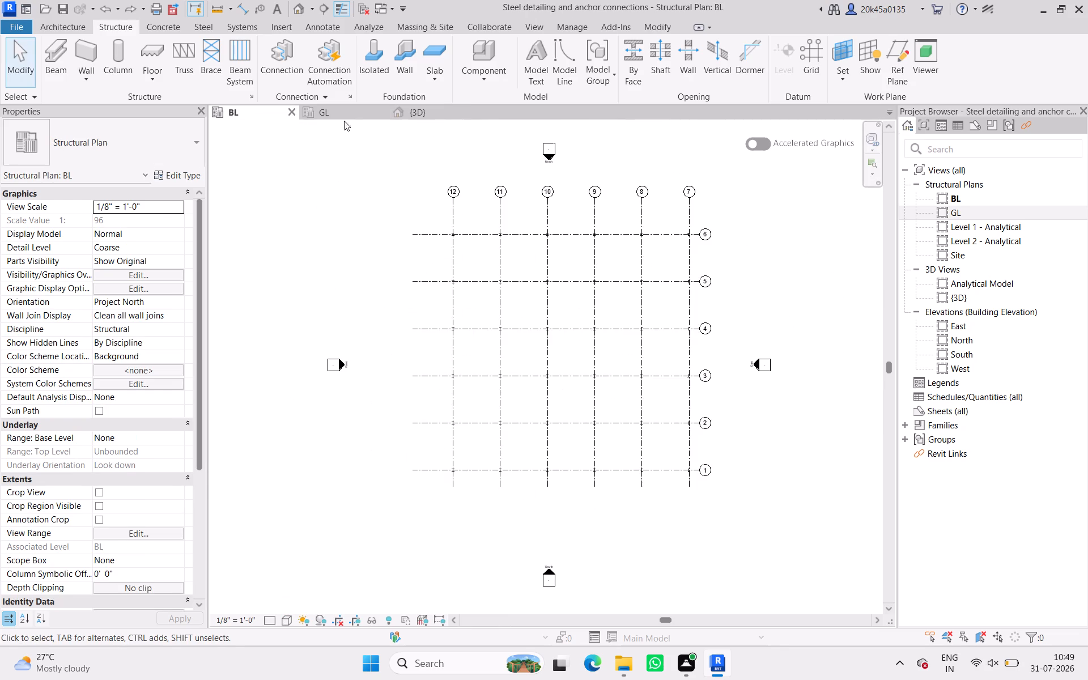
{"action": "left_click", "coordinate": [354, 116]}
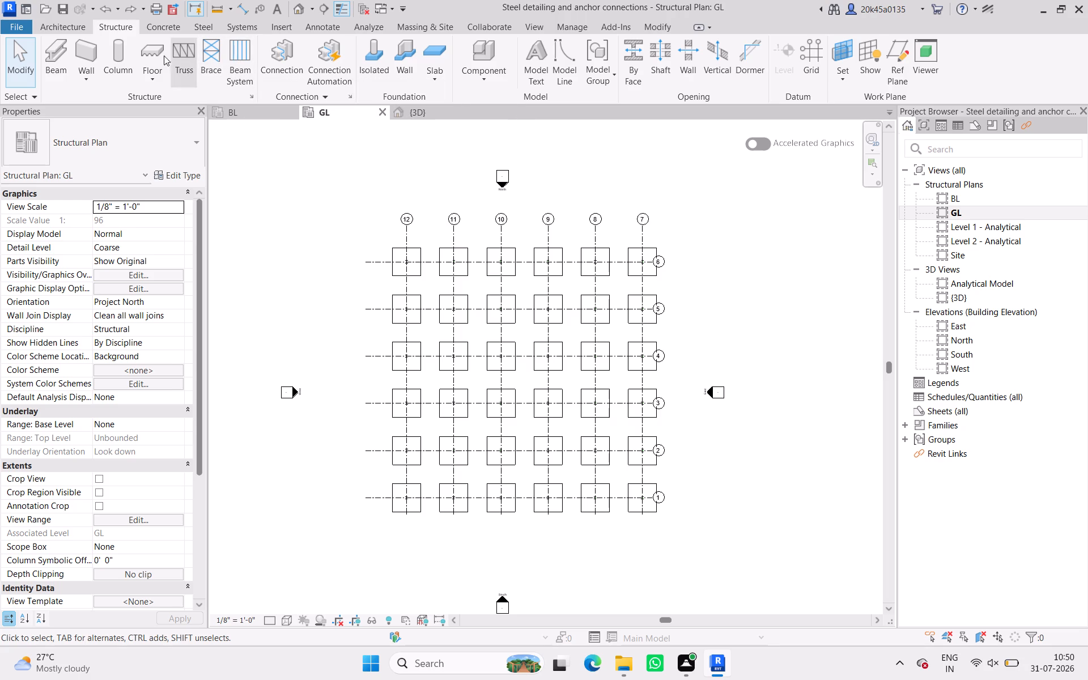
{"action": "left_click", "coordinate": [58, 57]}
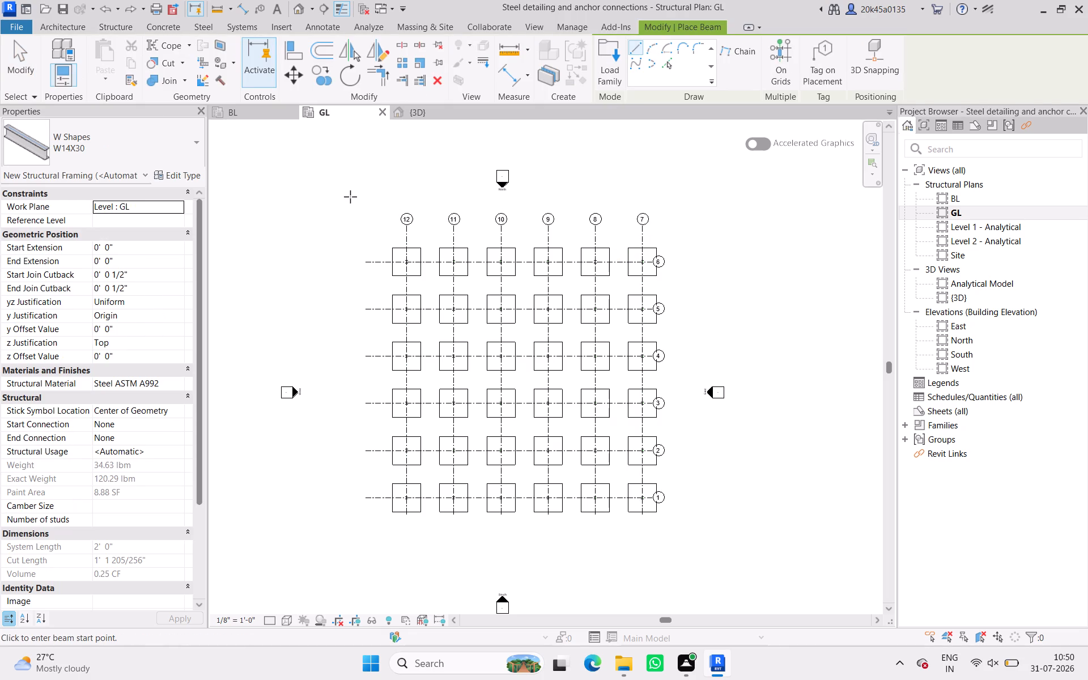
{"action": "left_click", "coordinate": [774, 56]}
{"action": "left_click_drag", "start_coordinate": [326, 198], "coordinate": [679, 491]}
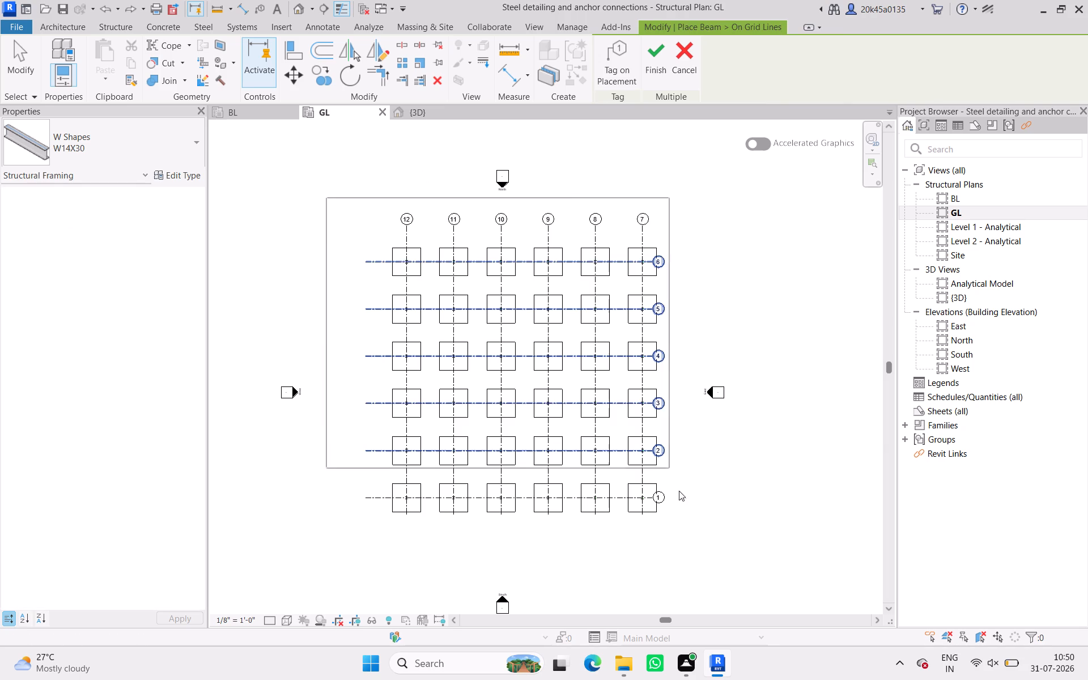
{"action": "left_click_drag", "start_coordinate": [679, 491], "coordinate": [696, 572]}
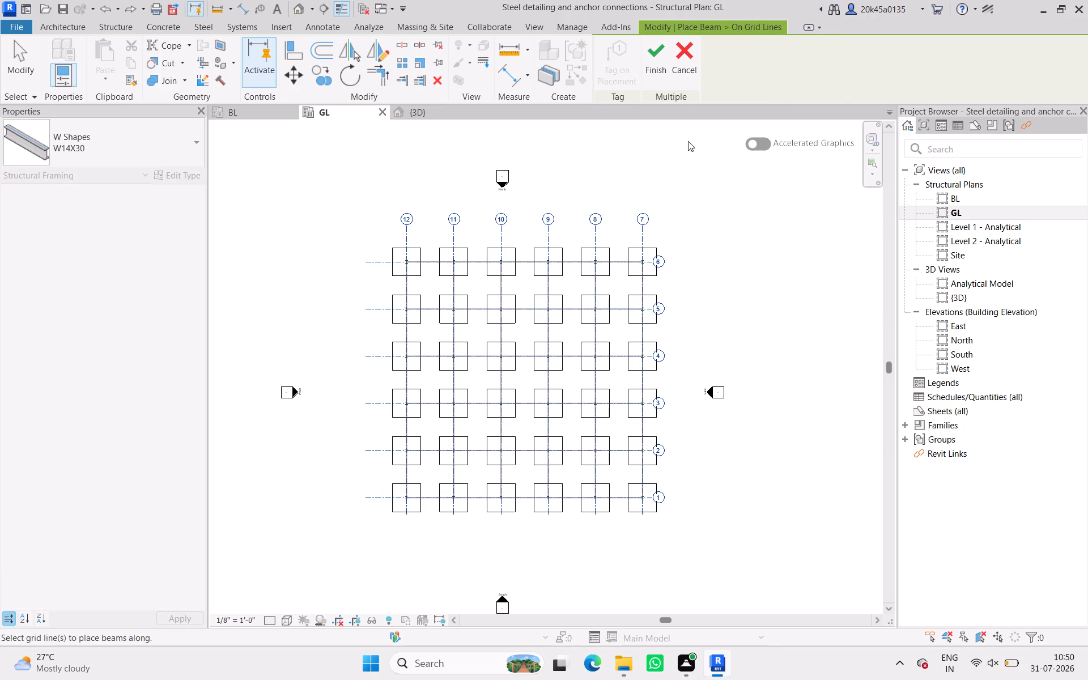
{"action": "left_click", "coordinate": [651, 58]}
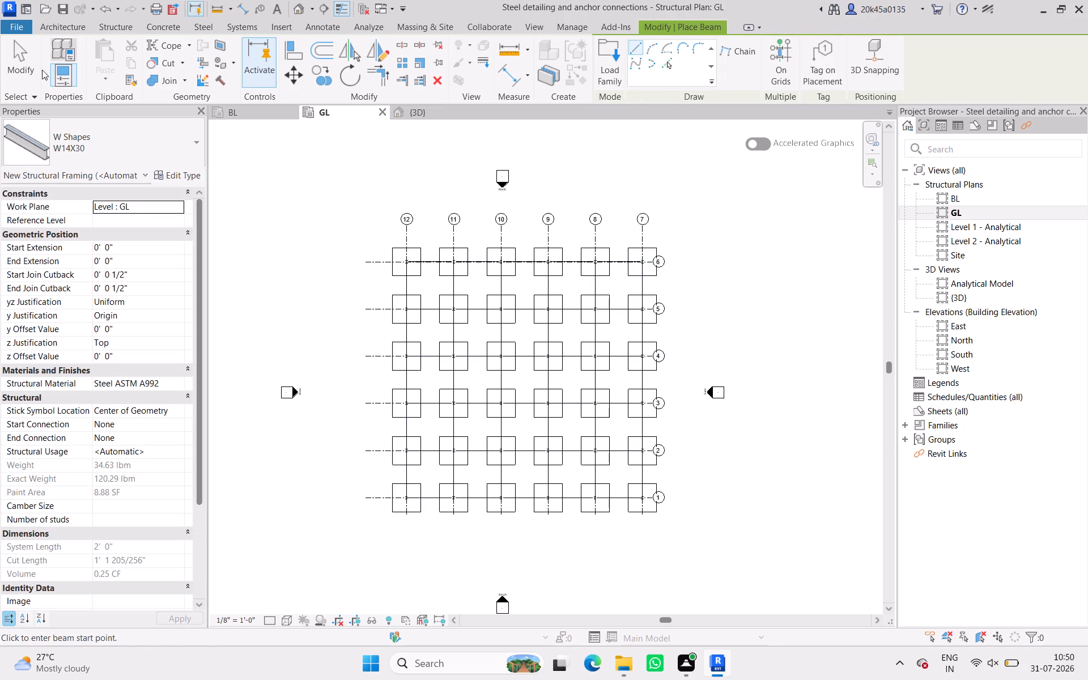
{"action": "left_click", "coordinate": [28, 57]}
Filter the GL plan selection to Structural Framing (Other) only and examine the beams in the 3D view.
{"action": "left_click", "coordinate": [432, 263]}
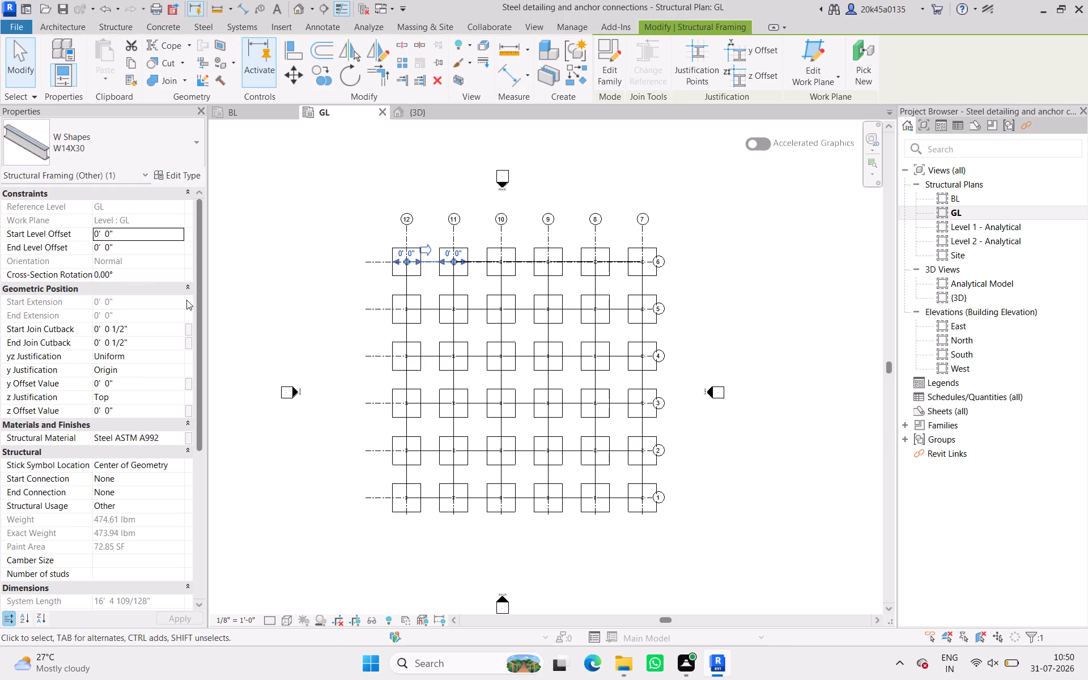
{"action": "left_click_drag", "start_coordinate": [332, 238], "coordinate": [342, 241]}
{"action": "left_click_drag", "start_coordinate": [334, 179], "coordinate": [691, 530]}
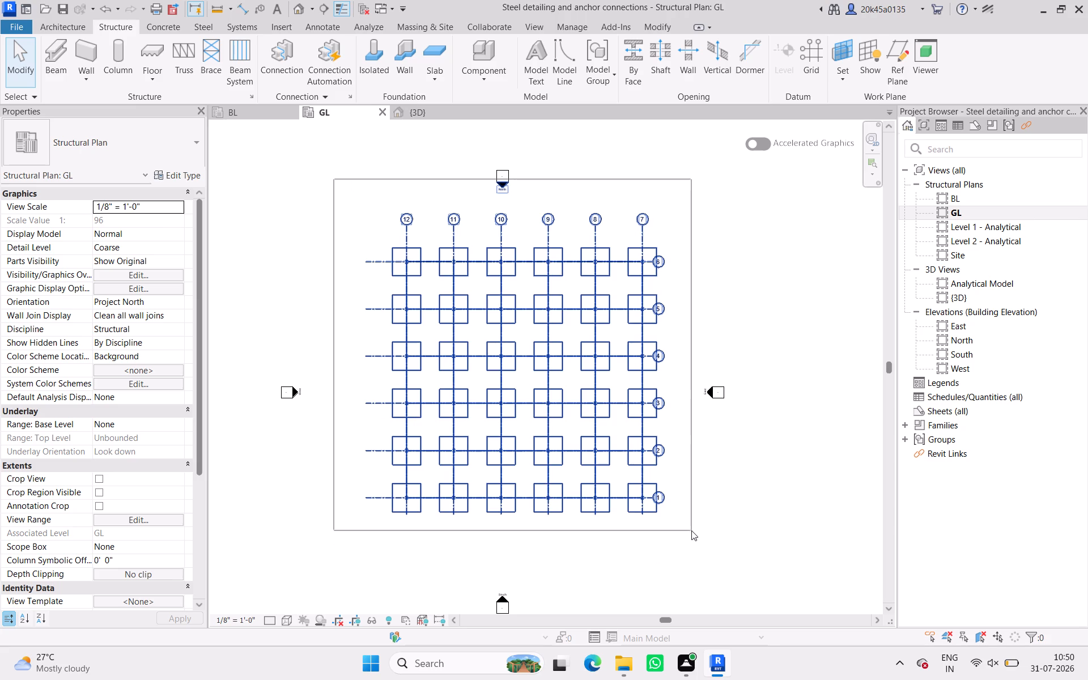
{"action": "left_click_drag", "start_coordinate": [691, 530], "coordinate": [691, 531]}
{"action": "left_click", "coordinate": [607, 43]}
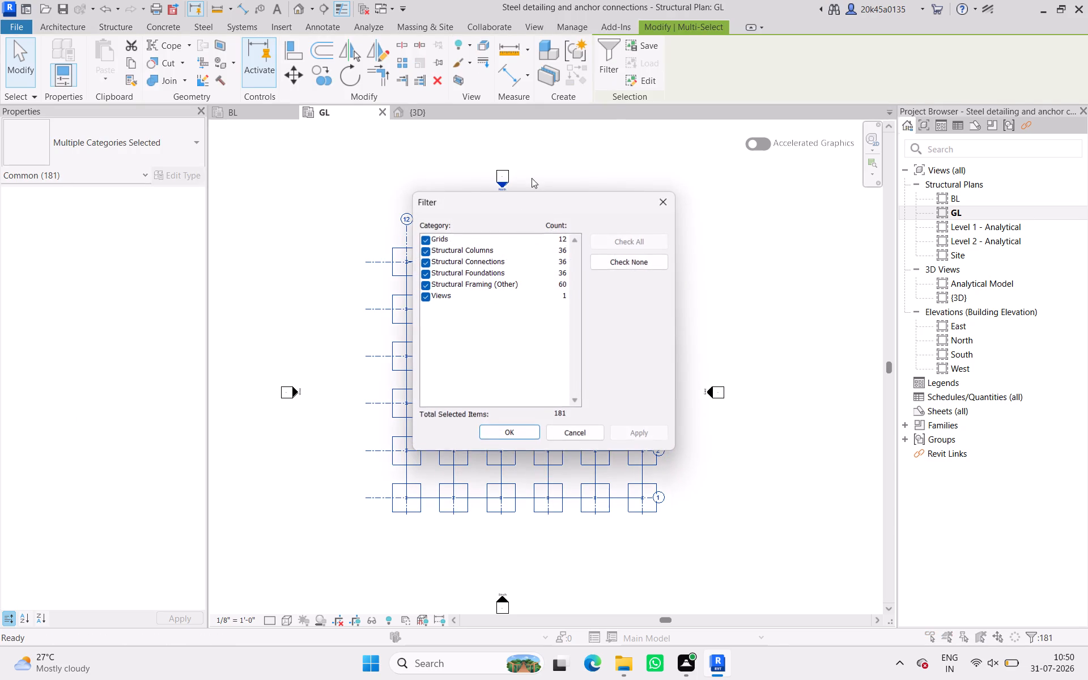
{"action": "left_click", "coordinate": [604, 263]}
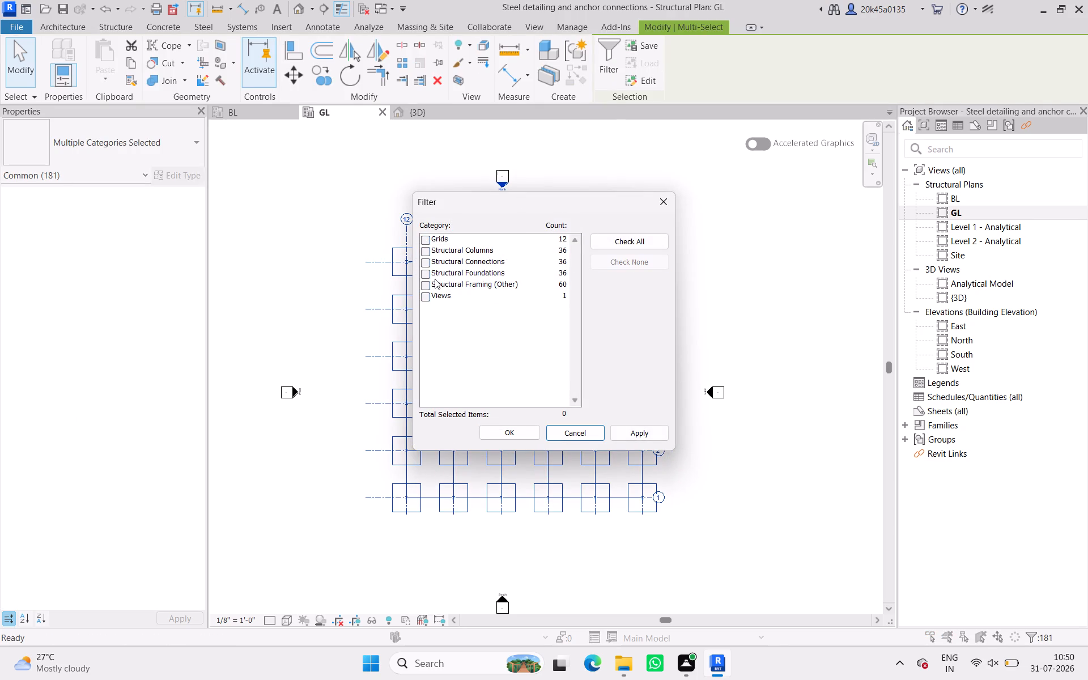
{"action": "left_click", "coordinate": [424, 286]}
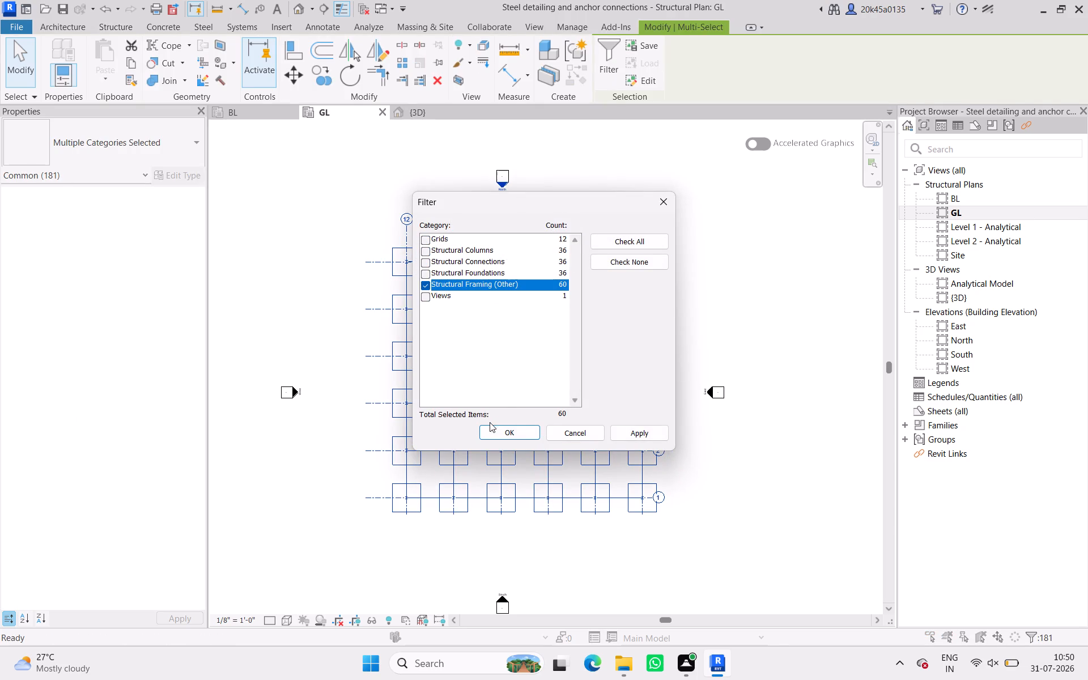
{"action": "left_click", "coordinate": [500, 430]}
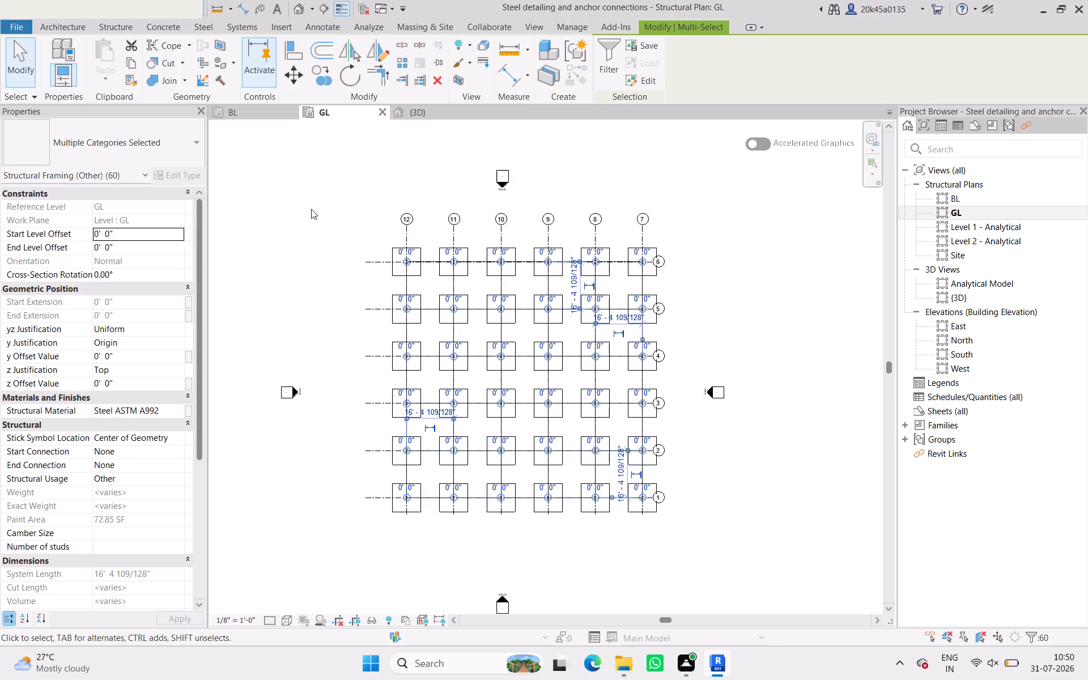
{"action": "left_click", "coordinate": [407, 110]}
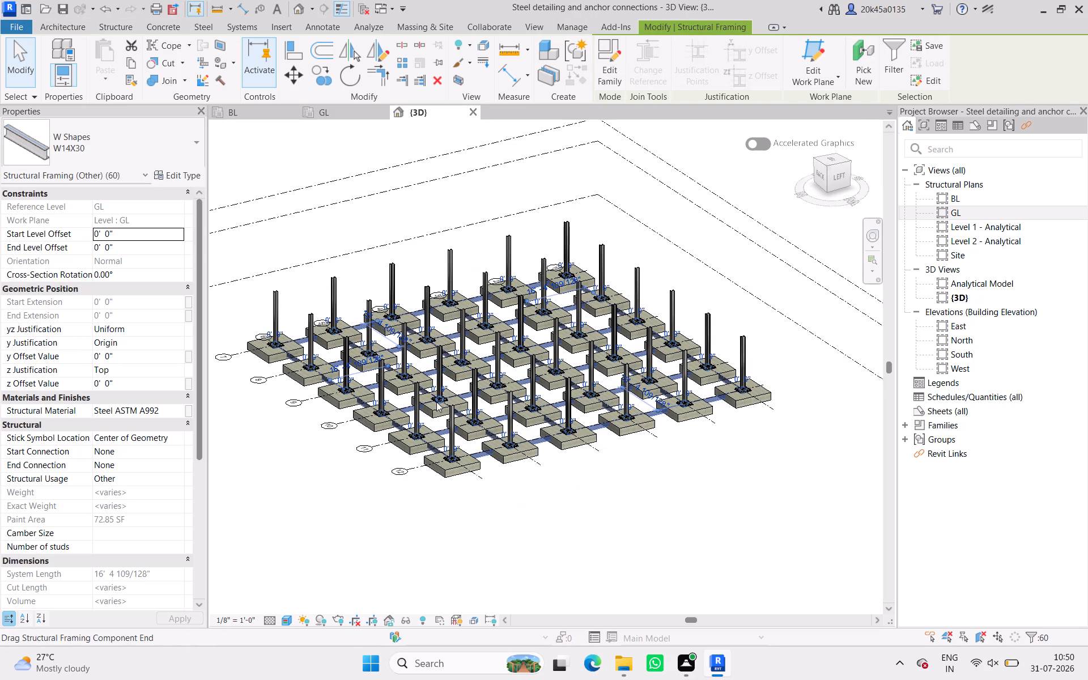
{"action": "scroll", "coordinate": [436, 402], "scroll_direction": "up", "scroll_amount": 5}
{"action": "scroll", "coordinate": [390, 414], "scroll_direction": "up", "scroll_amount": 4}
{"action": "scroll", "coordinate": [390, 414], "scroll_direction": "down", "scroll_amount": 7}
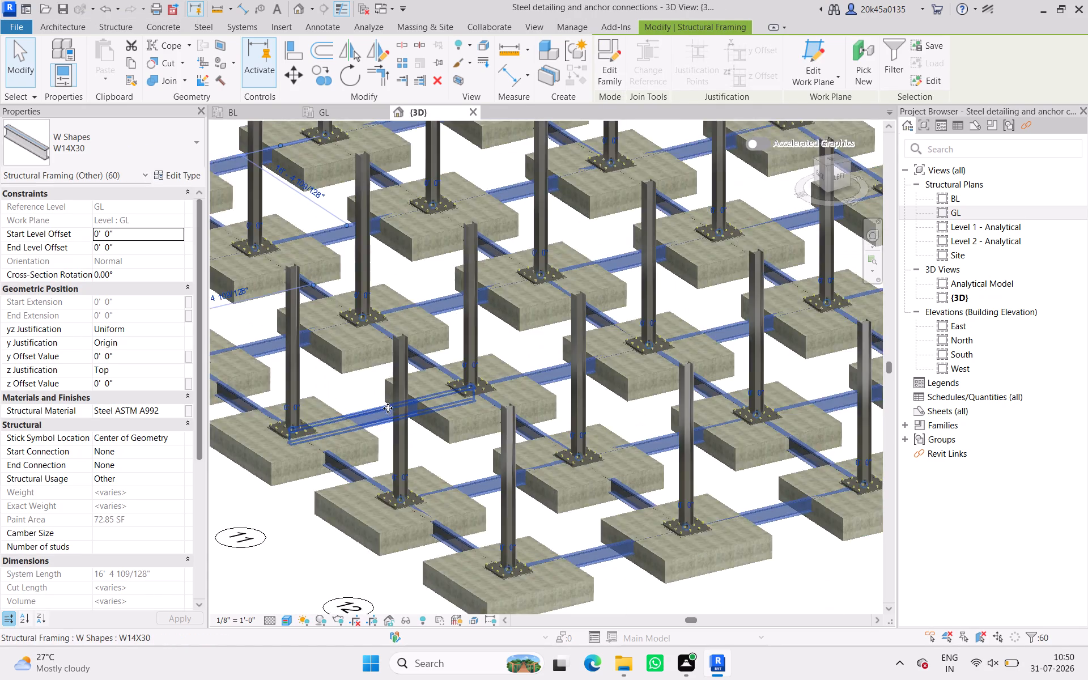
{"action": "scroll", "coordinate": [389, 407], "scroll_direction": "down", "scroll_amount": 5}
{"action": "left_click", "coordinate": [483, 521]}
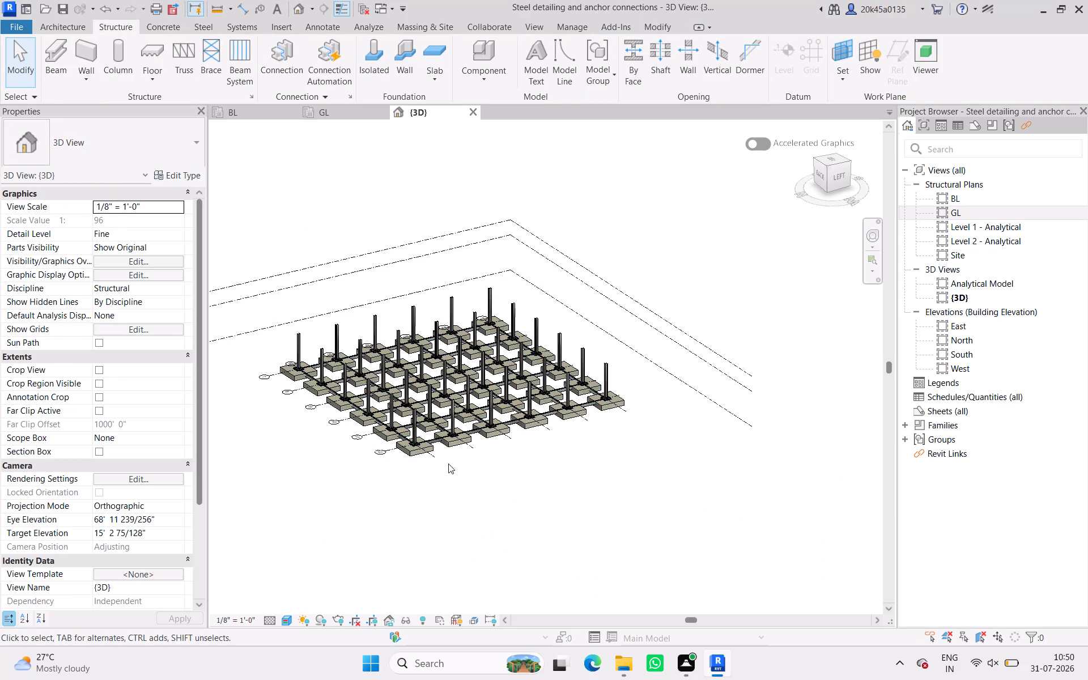
Select all instances of the W14X30 grid beams in the 3D view, starting from one edge beam.
{"action": "scroll", "coordinate": [428, 442], "scroll_direction": "up", "scroll_amount": 12}
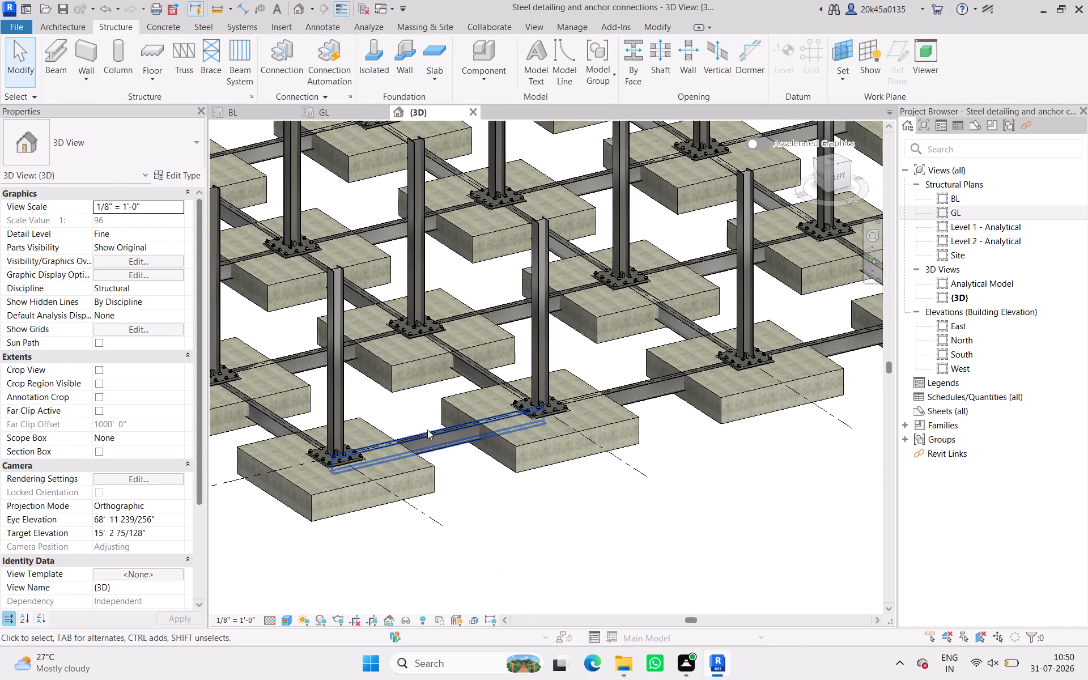
{"action": "left_click", "coordinate": [431, 436]}
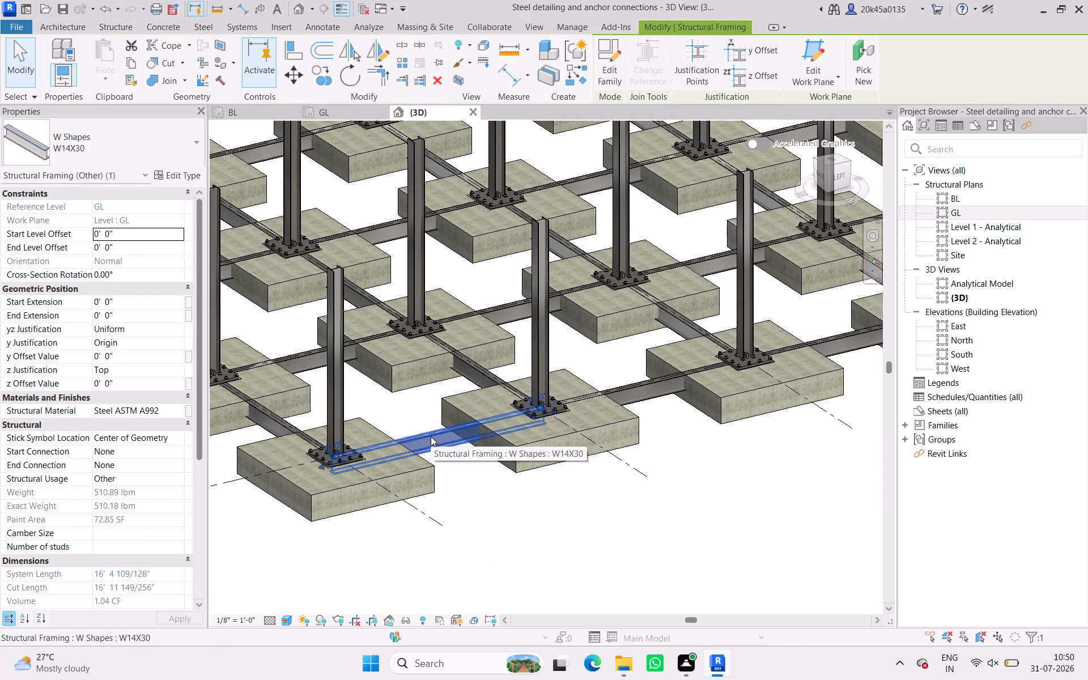
{"action": "type", "text": "sa"}
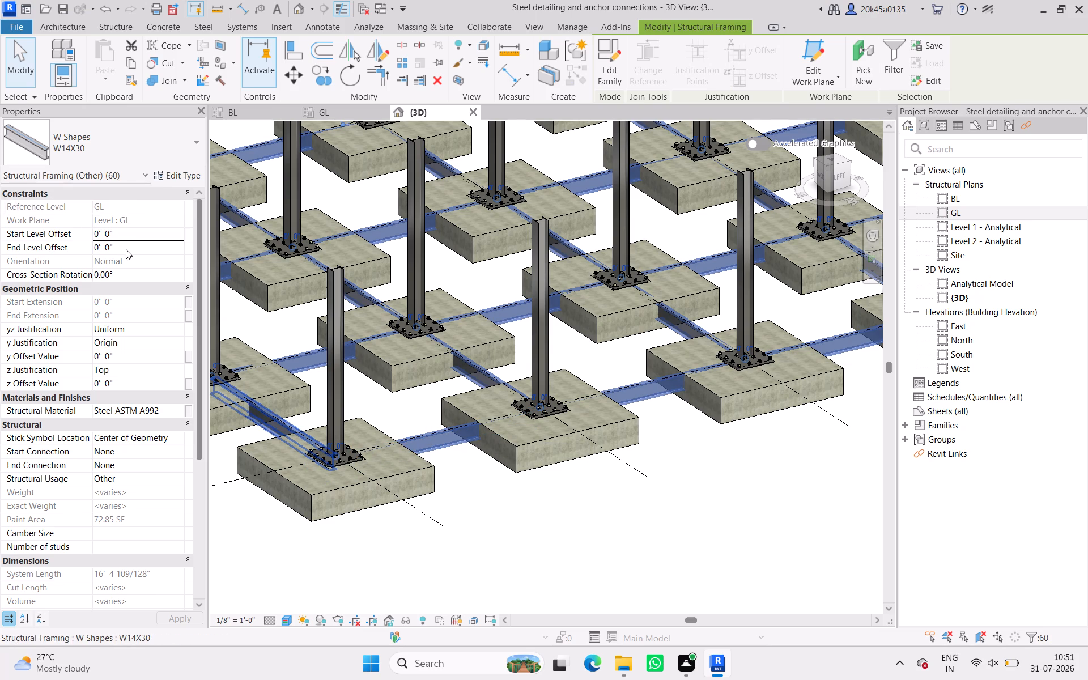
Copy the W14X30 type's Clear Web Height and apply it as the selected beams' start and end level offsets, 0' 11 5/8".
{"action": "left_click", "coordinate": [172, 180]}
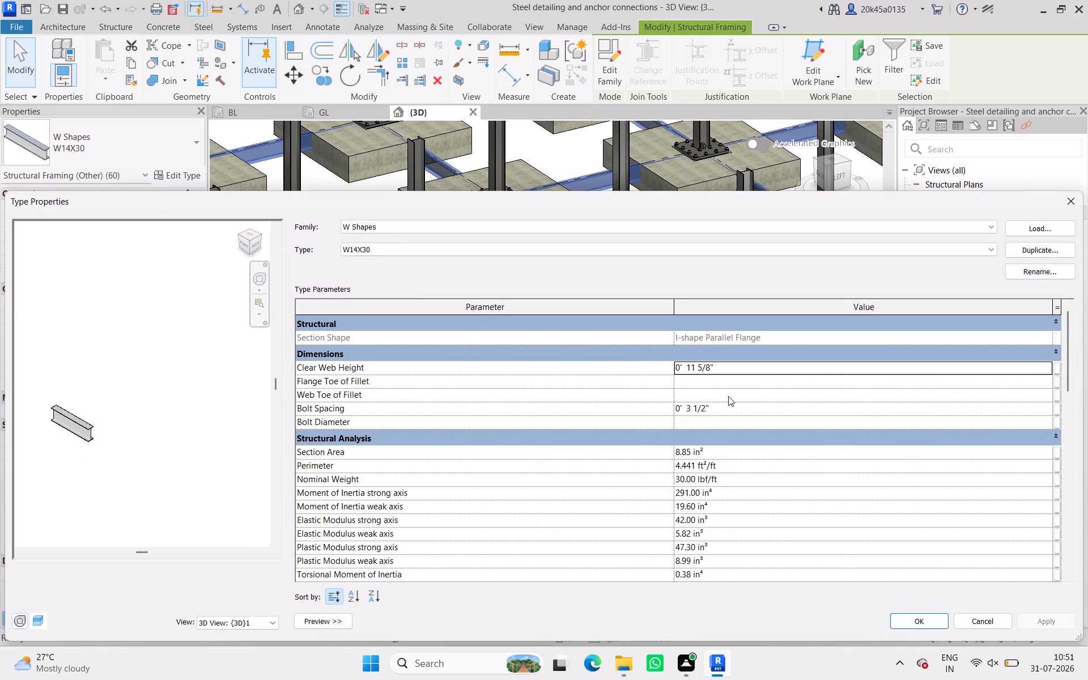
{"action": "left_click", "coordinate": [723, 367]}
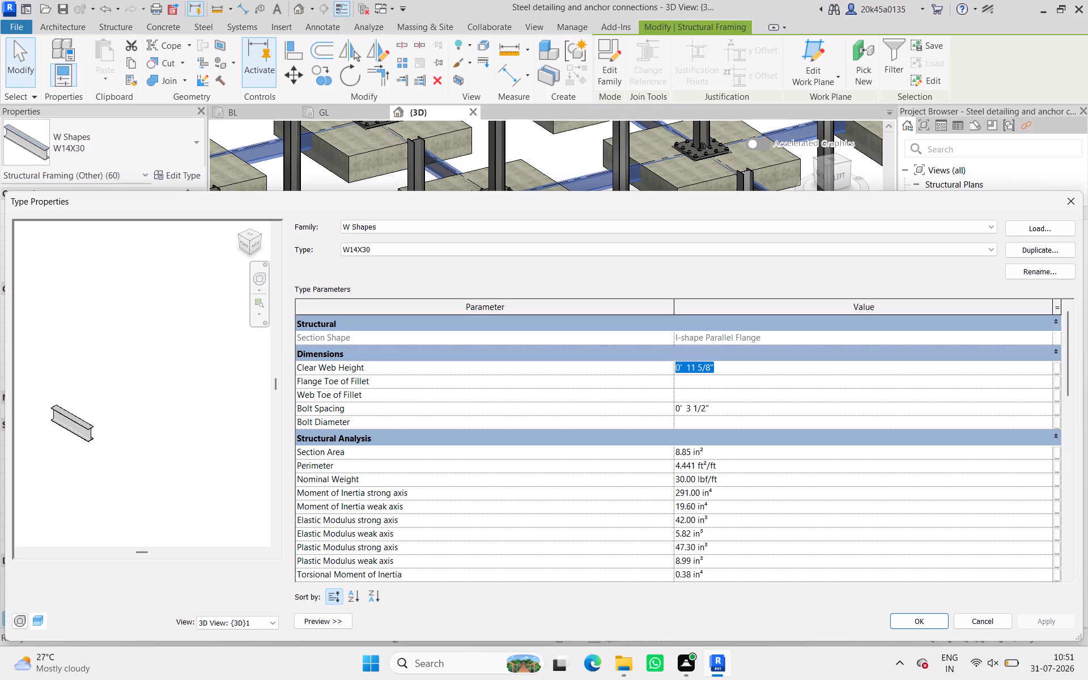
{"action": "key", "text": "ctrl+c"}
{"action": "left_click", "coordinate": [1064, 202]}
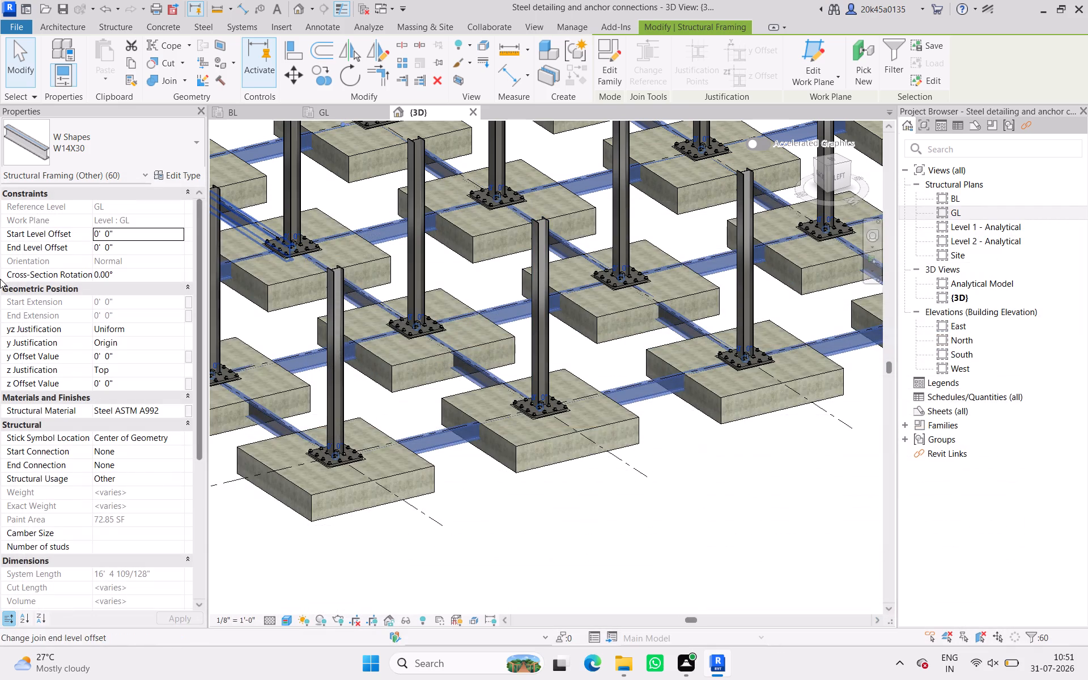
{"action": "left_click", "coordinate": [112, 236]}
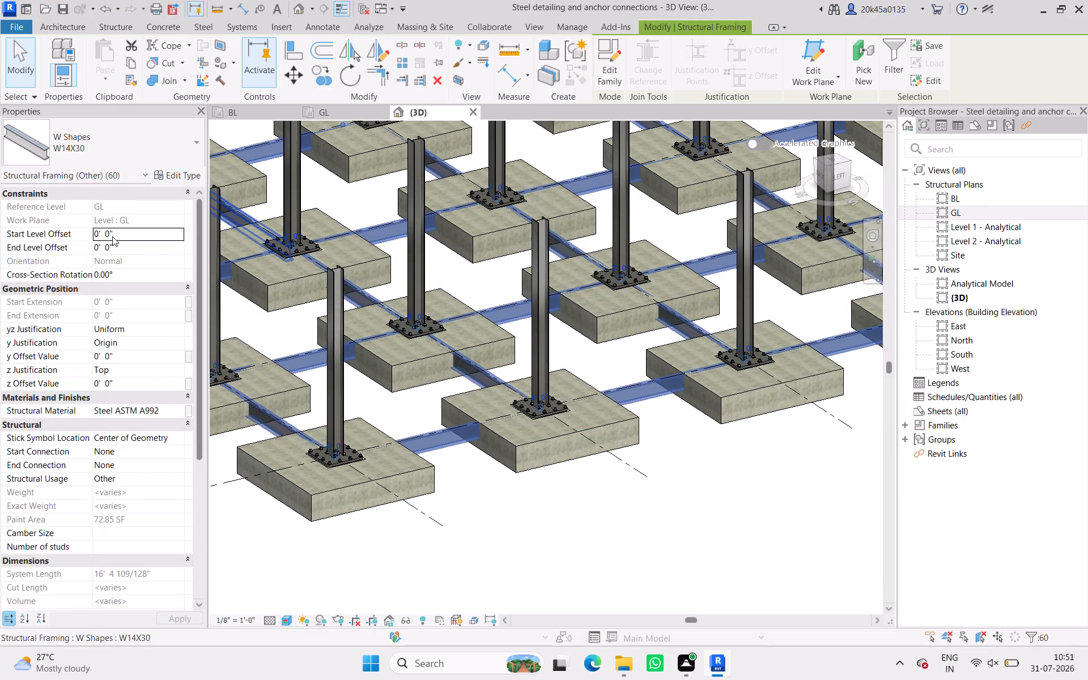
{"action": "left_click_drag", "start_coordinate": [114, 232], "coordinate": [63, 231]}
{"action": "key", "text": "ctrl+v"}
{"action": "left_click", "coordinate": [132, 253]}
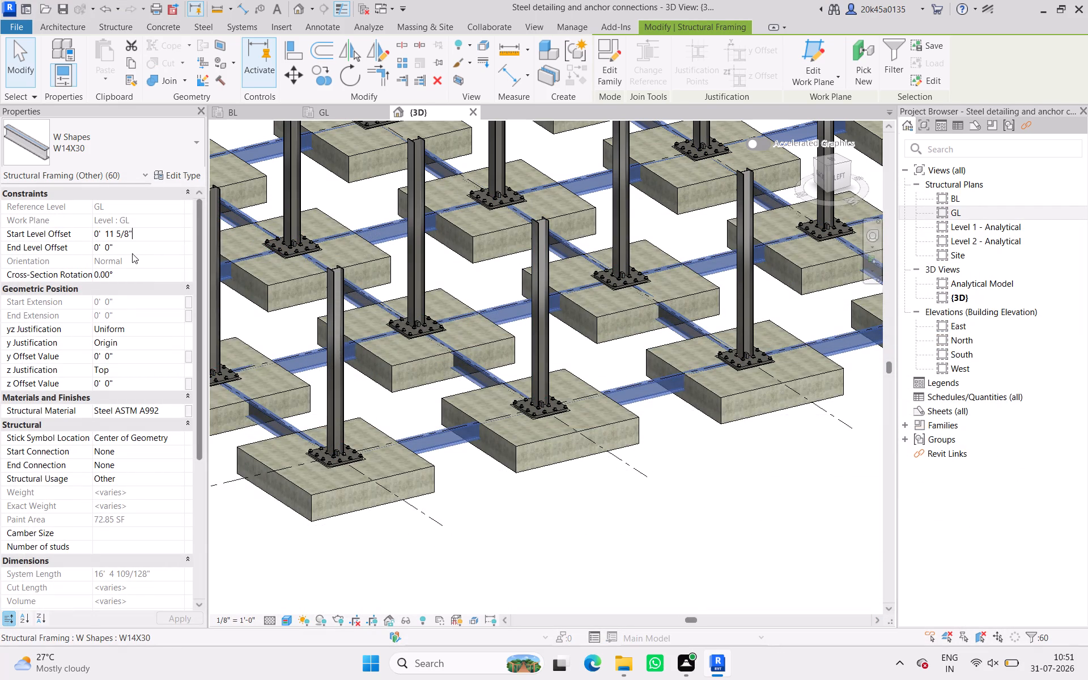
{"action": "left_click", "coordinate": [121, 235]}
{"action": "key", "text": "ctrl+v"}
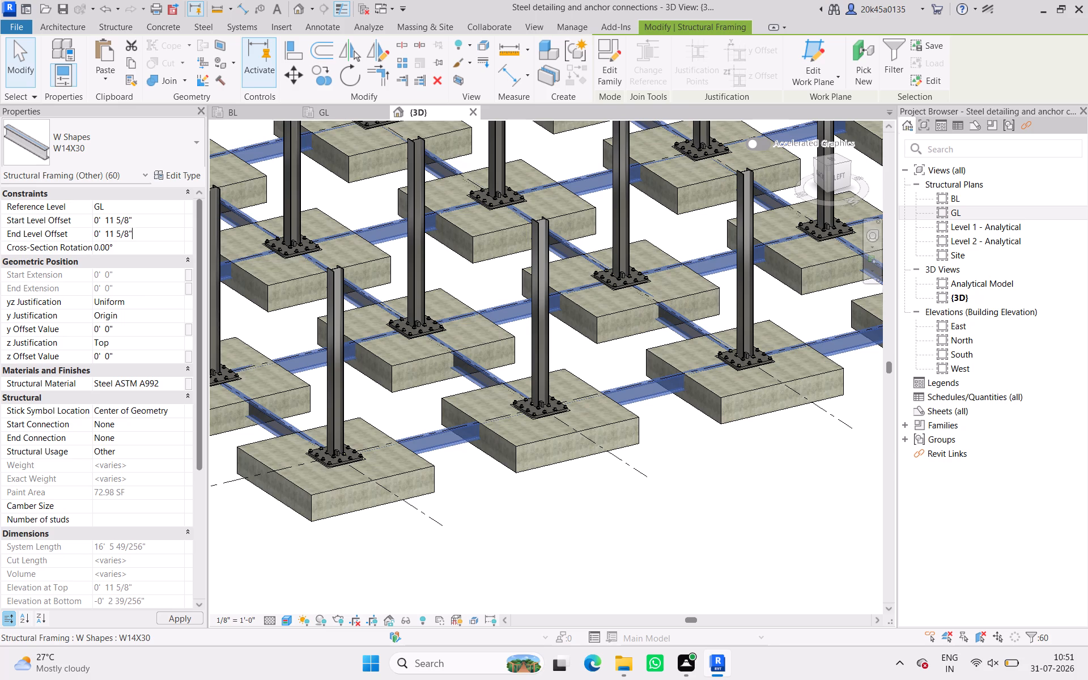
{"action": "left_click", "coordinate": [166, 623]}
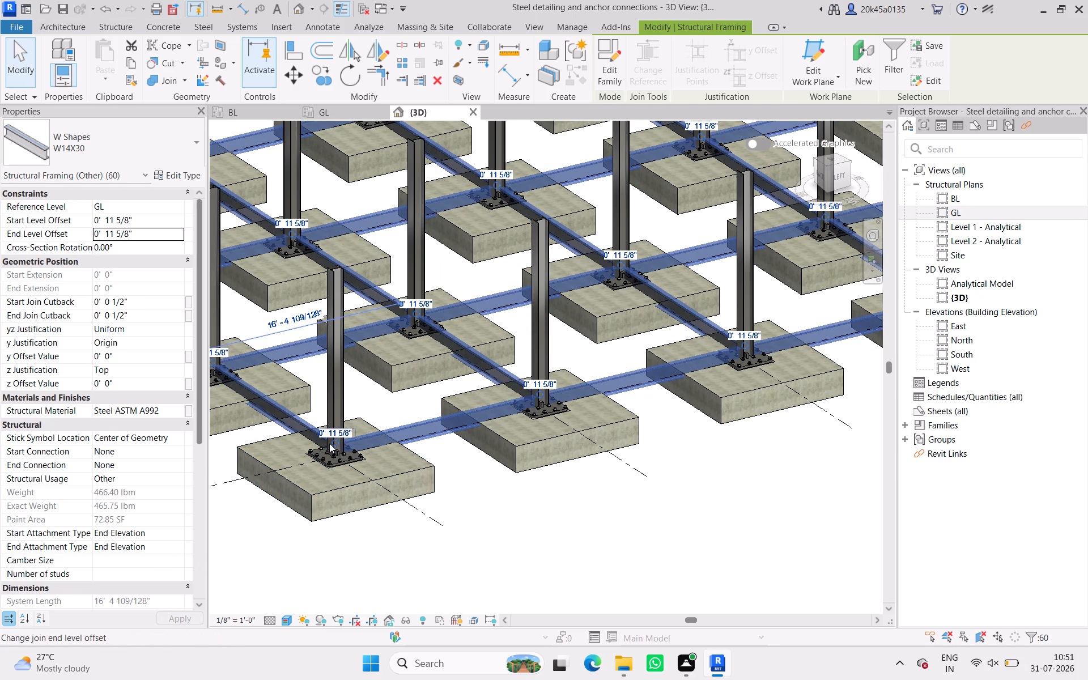
Set the Start Level Offset and End Level Offset of all selected W14X30 beams to 1' 0".
{"action": "scroll", "coordinate": [336, 445], "scroll_direction": "up", "scroll_amount": 10}
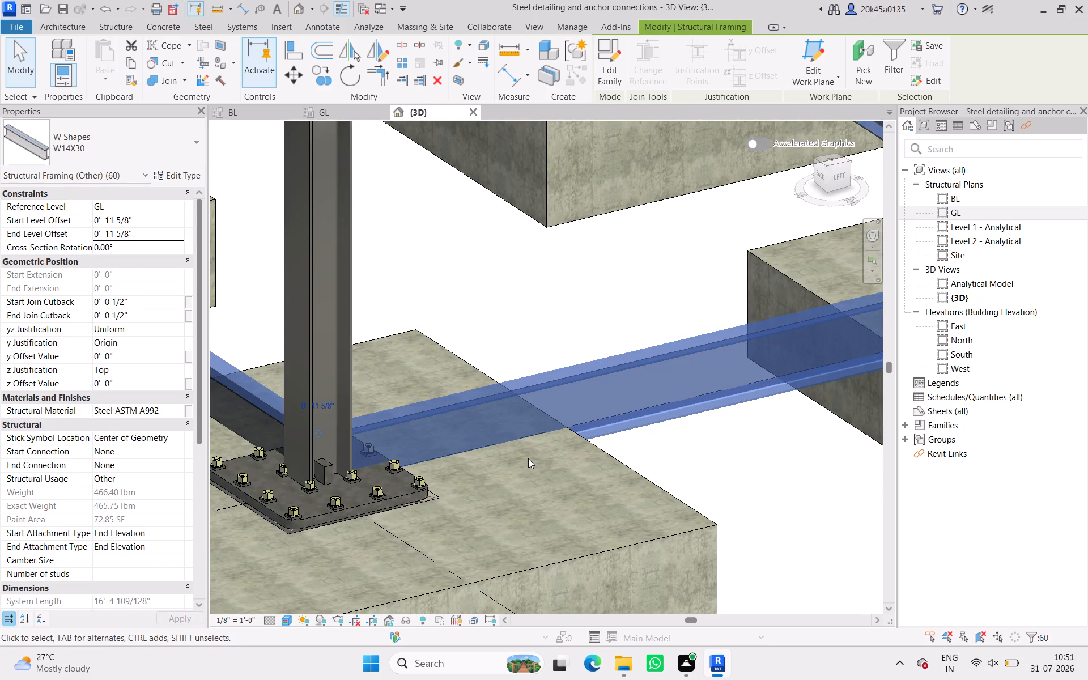
{"action": "scroll", "coordinate": [528, 458], "scroll_direction": "down", "scroll_amount": 2}
{"action": "middle_click_drag", "start_coordinate": [528, 461], "coordinate": [390, 478]}
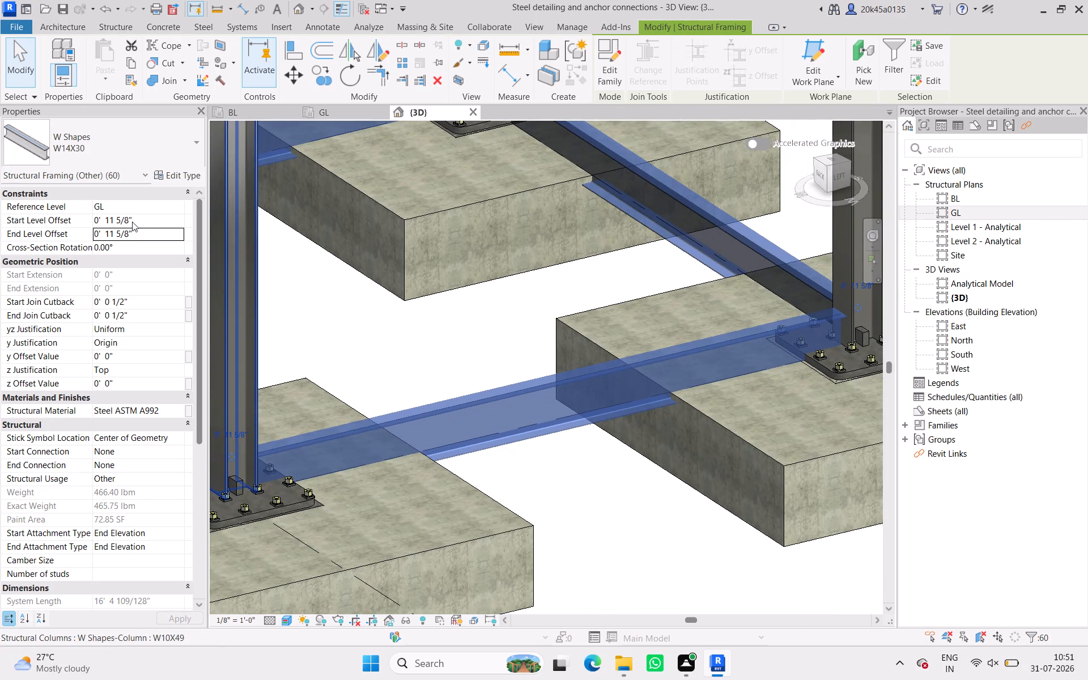
{"action": "left_click", "coordinate": [132, 222]}
{"action": "left_click_drag", "start_coordinate": [150, 220], "coordinate": [52, 220]}
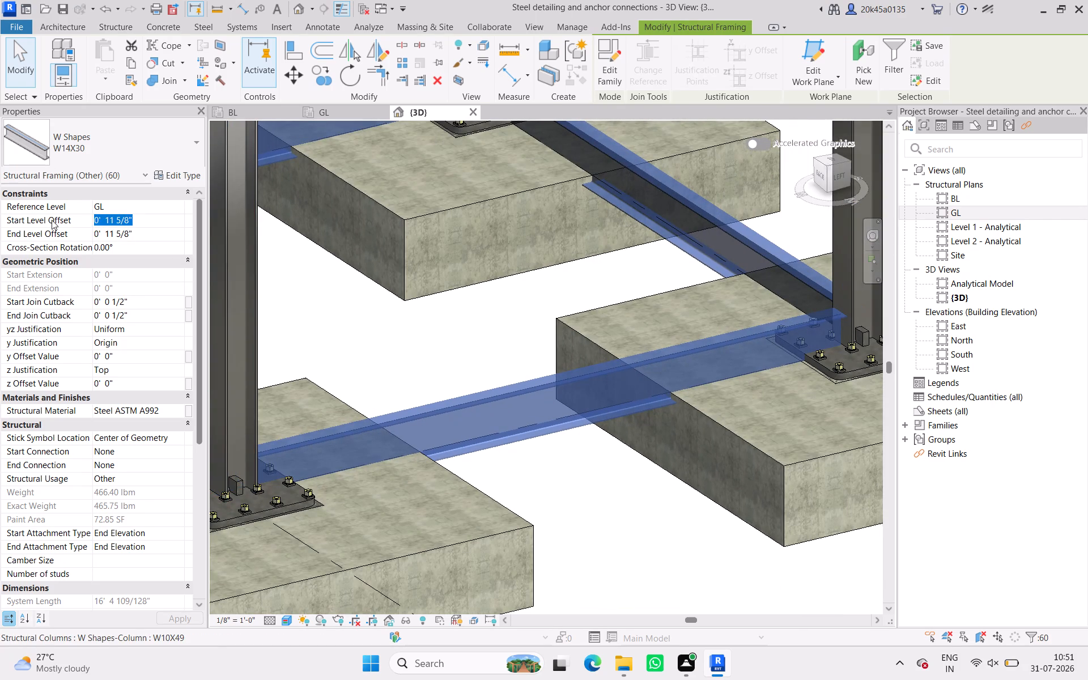
{"action": "type", "text": "1'"}
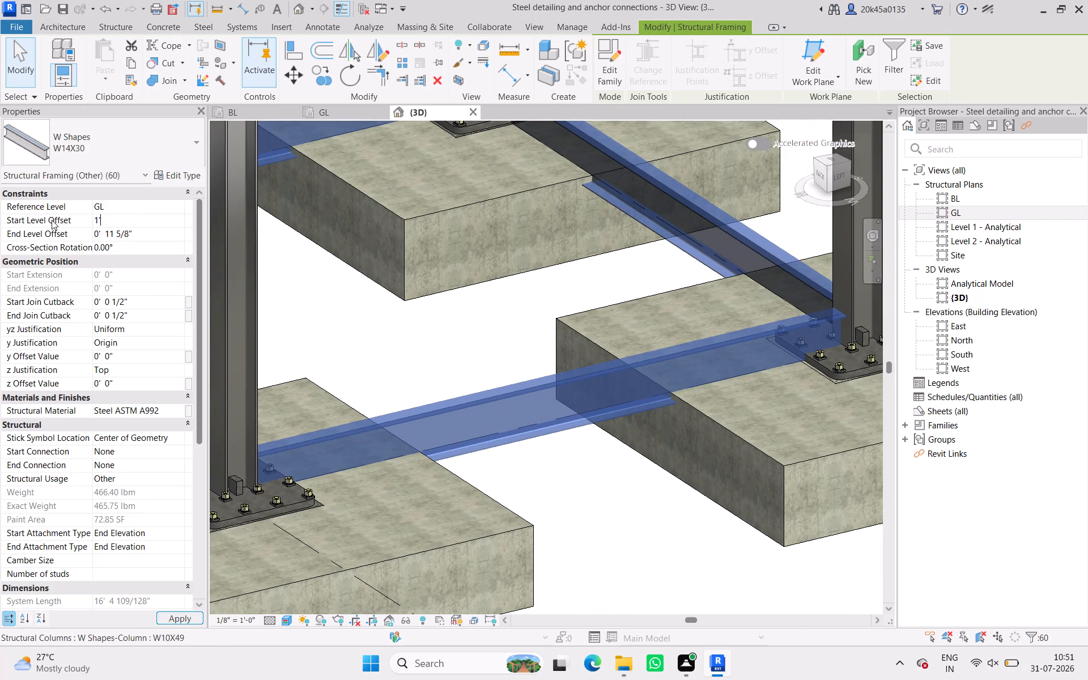
{"action": "key", "text": "Return"}
{"action": "left_click", "coordinate": [153, 234]}
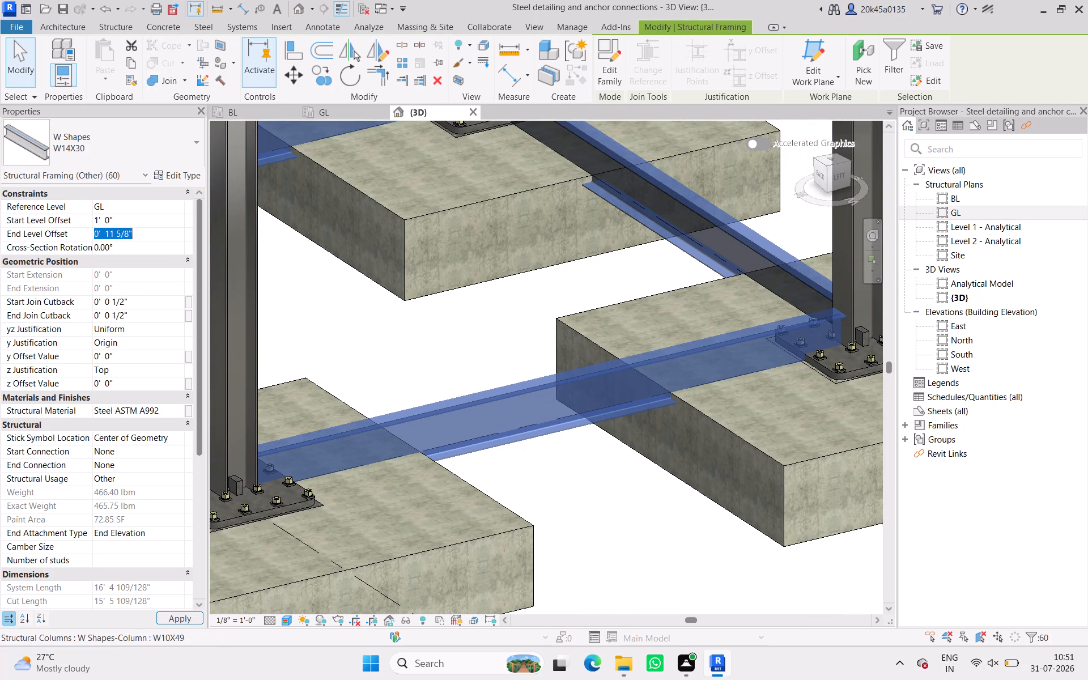
{"action": "type", "text": "1'"}
{"action": "key", "text": "Return"}
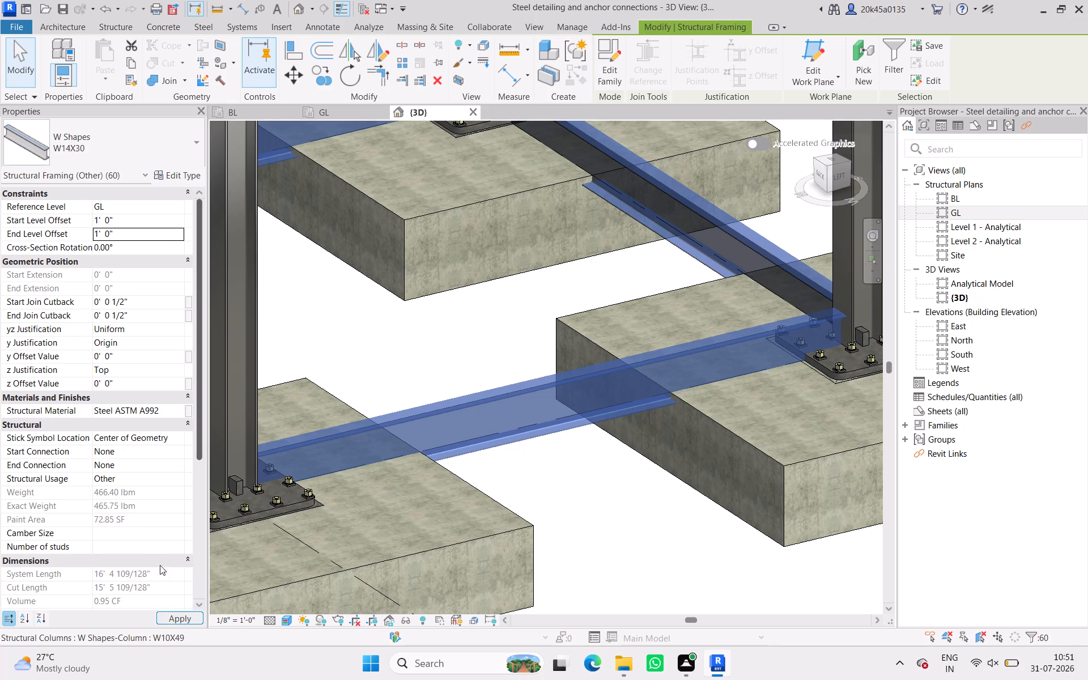
{"action": "left_click", "coordinate": [180, 616]}
Set the Start Level Offset and End Level Offset of all selected W14X30 beams to 1' 6".
{"action": "scroll", "coordinate": [335, 511], "scroll_direction": "down", "scroll_amount": 4}
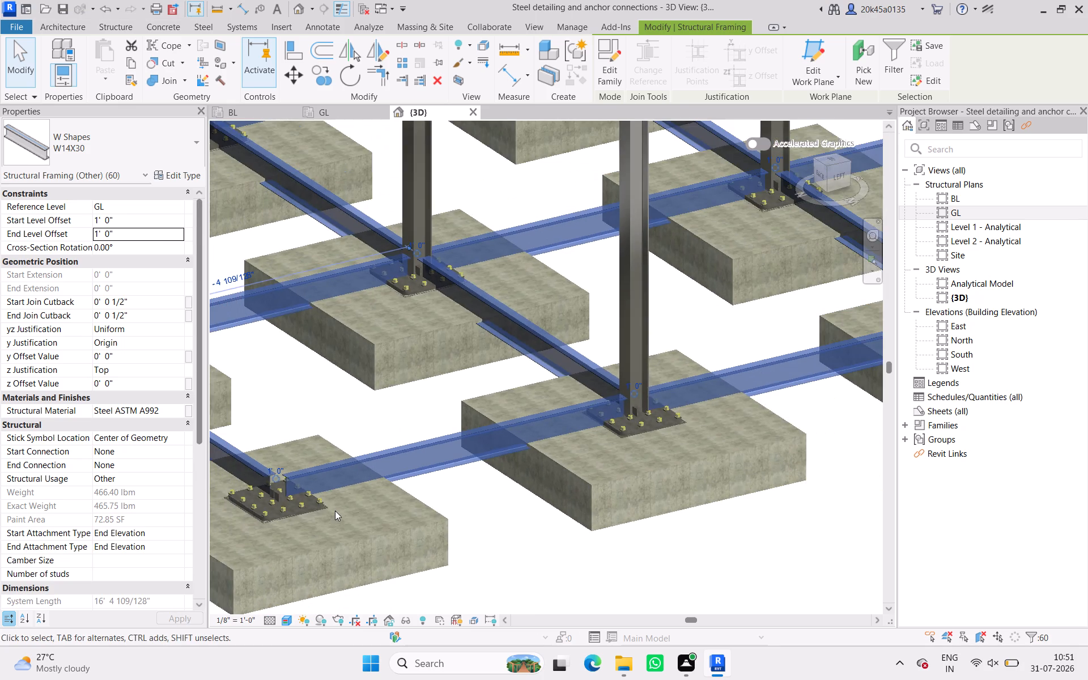
{"action": "left_click", "coordinate": [131, 222]}
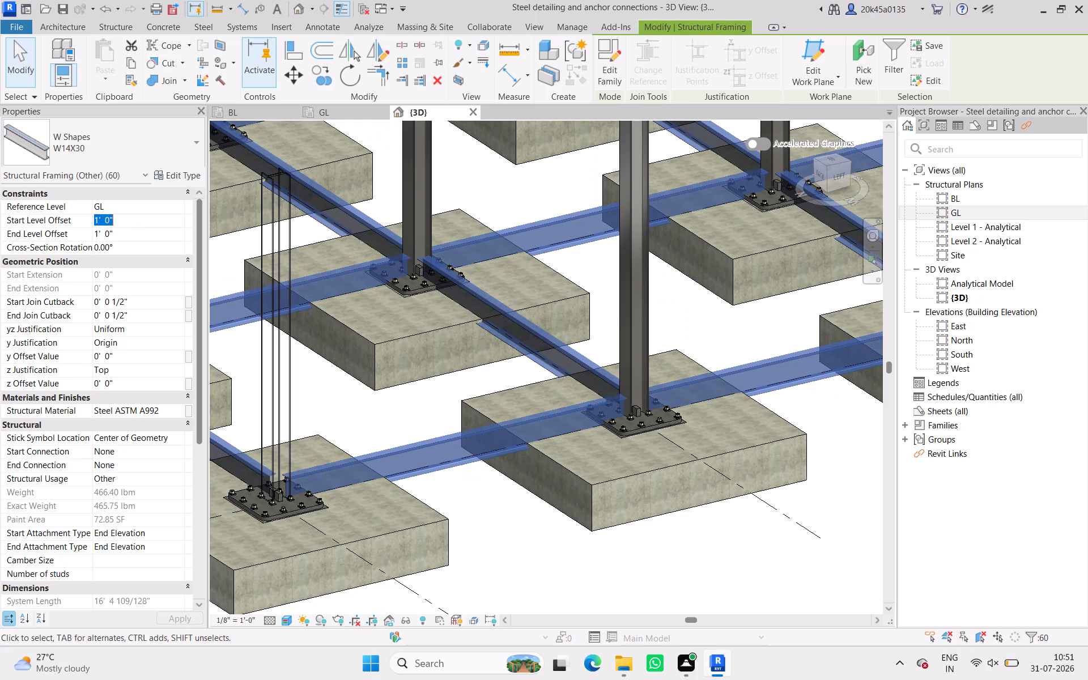
{"action": "type", "text": "1'6\""}
{"action": "key", "text": "ctrl+a"}
{"action": "key", "text": "ctrl+c"}
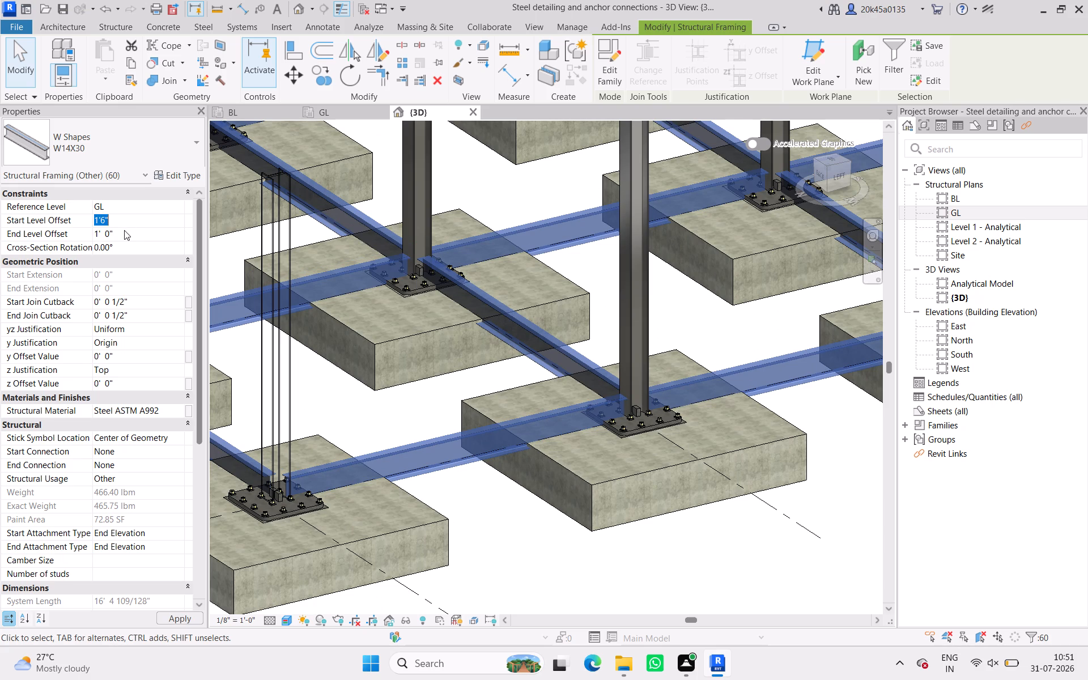
{"action": "left_click", "coordinate": [124, 230]}
{"action": "key", "text": "ctrl+v"}
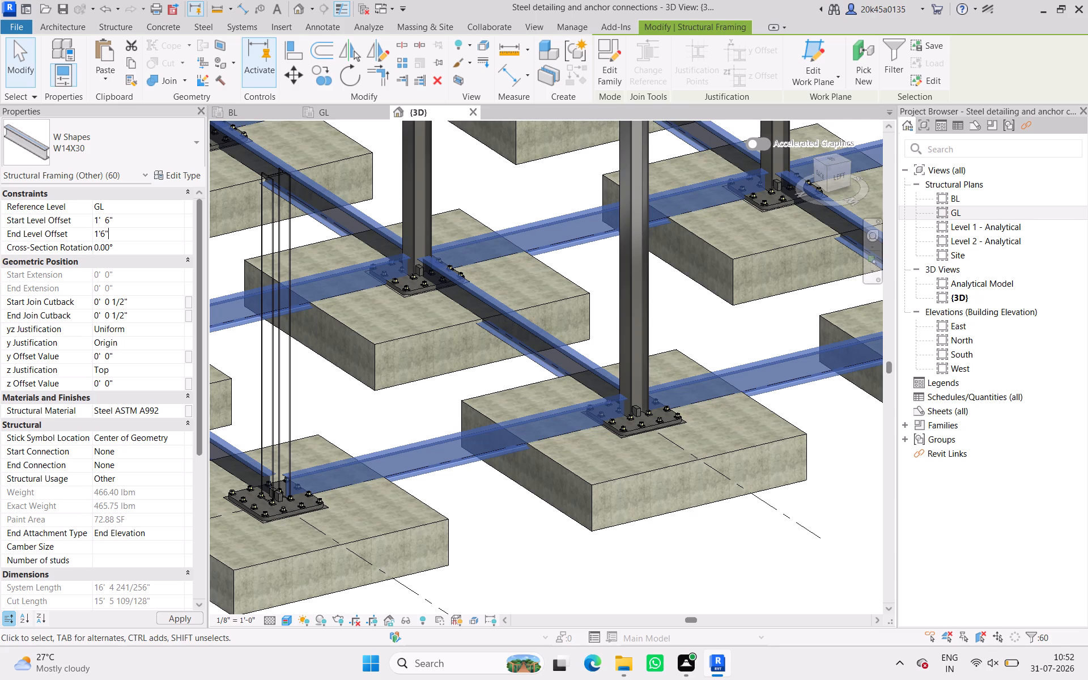
{"action": "key", "text": "Return"}
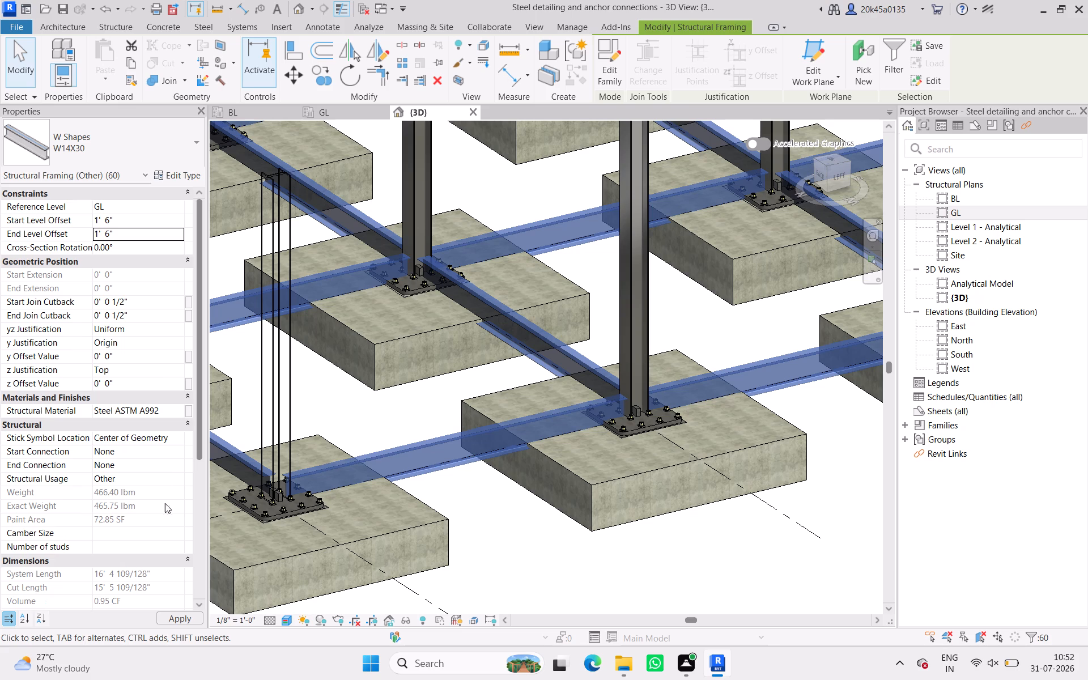
{"action": "left_click", "coordinate": [176, 627]}
{"action": "left_click", "coordinate": [176, 620]}
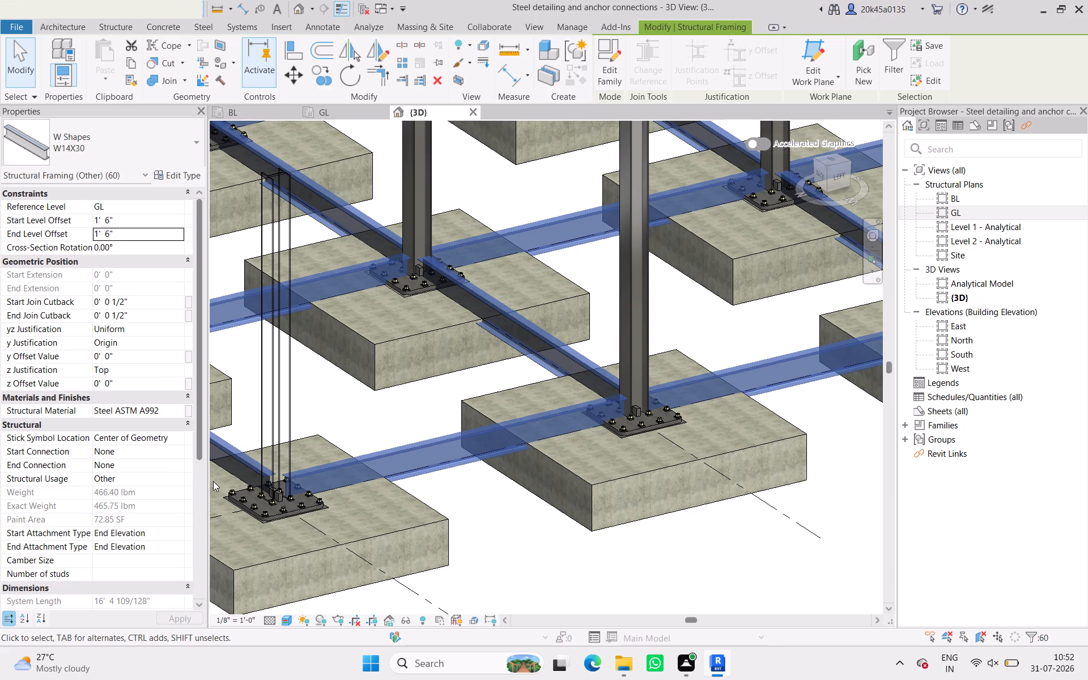
Examine the raised beam ends above the corner base plate and its anchor bolts, and clear the beam selection.
{"action": "scroll", "coordinate": [301, 498], "scroll_direction": "up", "scroll_amount": 10}
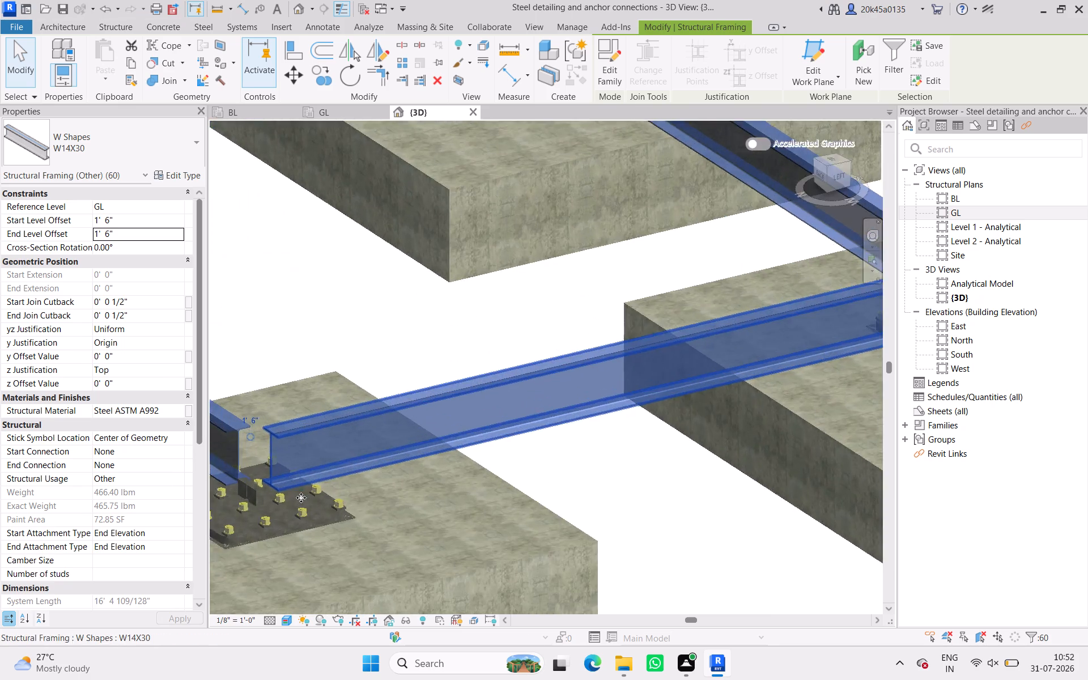
{"action": "scroll", "coordinate": [254, 475], "scroll_direction": "up", "scroll_amount": 11}
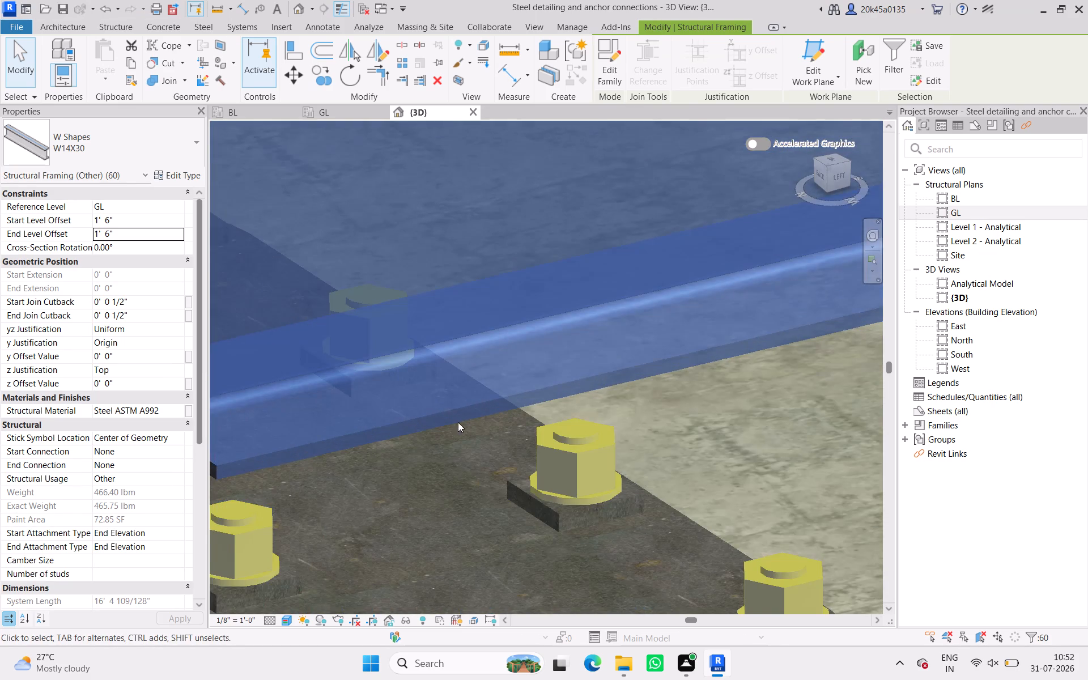
{"action": "scroll", "coordinate": [476, 424], "scroll_direction": "down", "scroll_amount": 12}
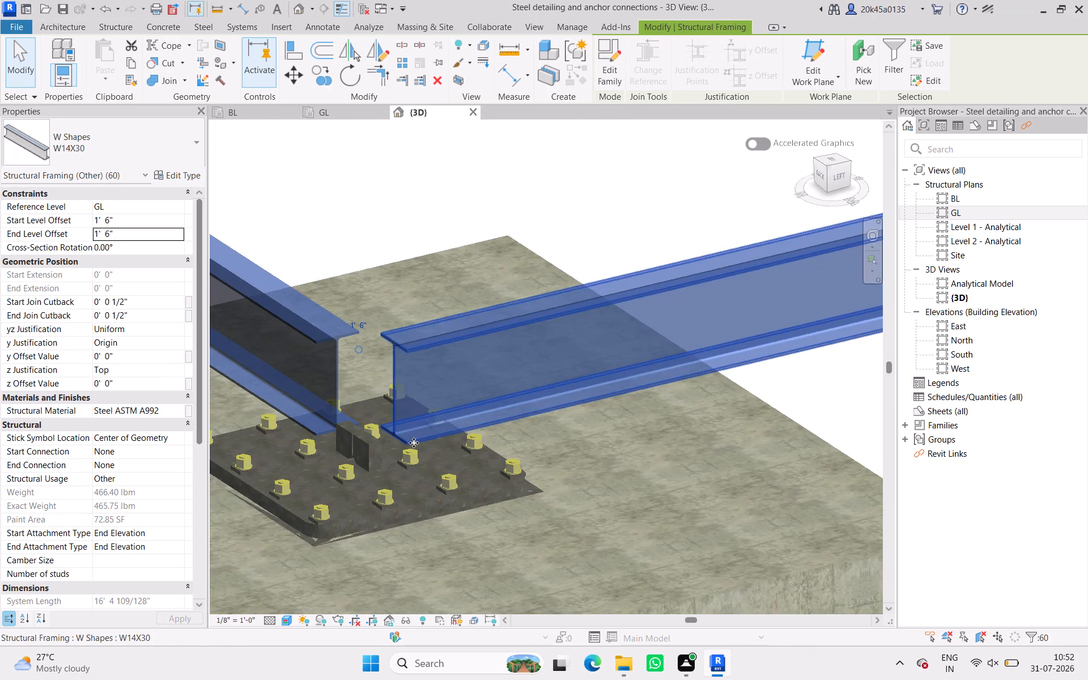
{"action": "scroll", "coordinate": [387, 459], "scroll_direction": "down", "scroll_amount": 3}
{"action": "left_click", "coordinate": [581, 470]}
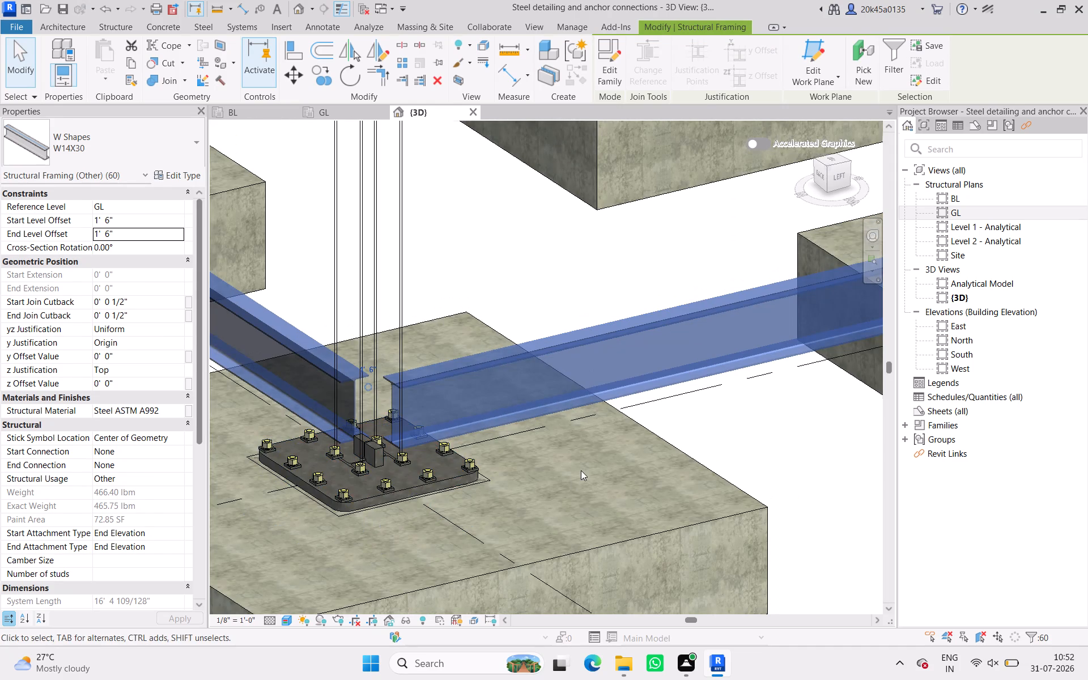
{"action": "scroll", "coordinate": [505, 471], "scroll_direction": "down", "scroll_amount": 6}
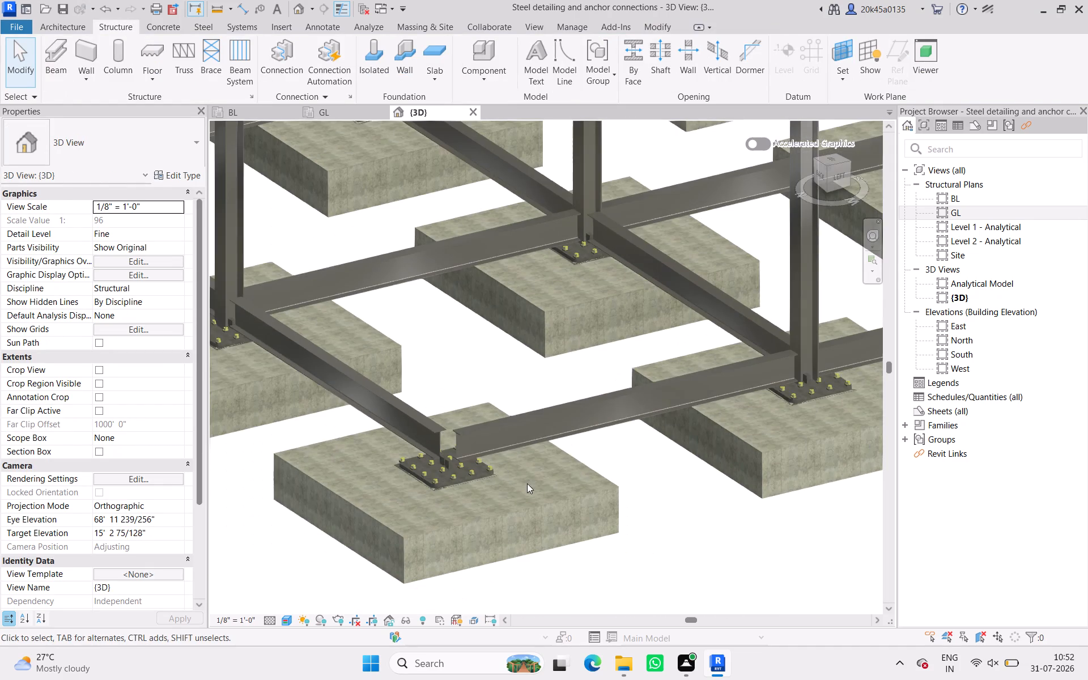
{"action": "scroll", "coordinate": [548, 504], "scroll_direction": "down", "scroll_amount": 6}
{"action": "left_click", "coordinate": [644, 571]}
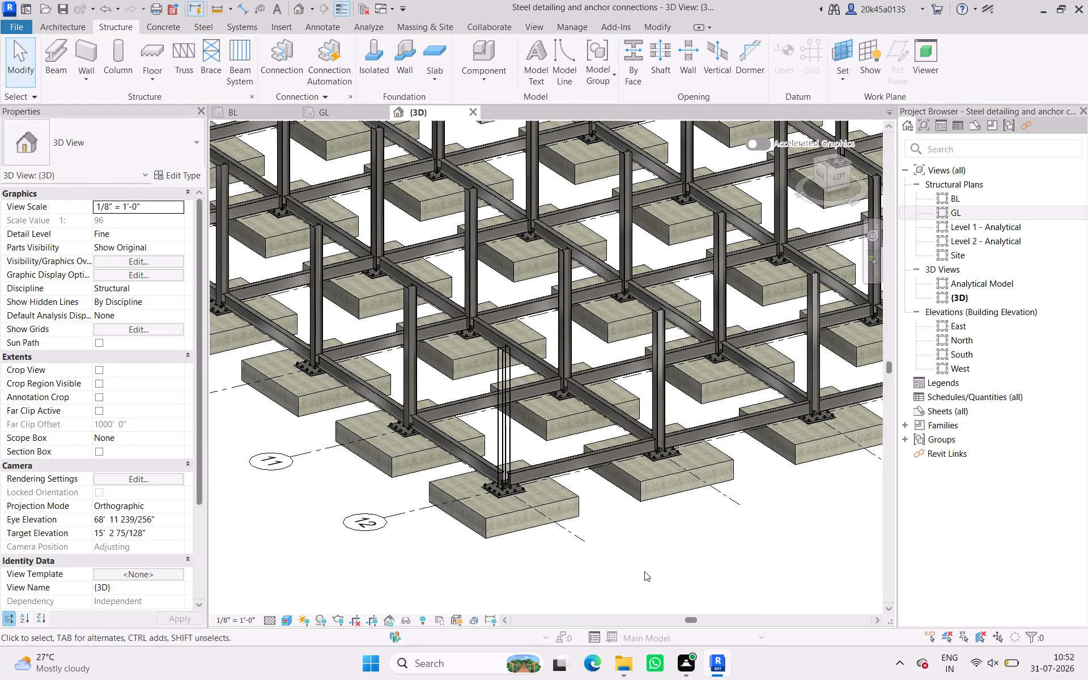
{"action": "scroll", "coordinate": [539, 477], "scroll_direction": "down", "scroll_amount": 4}
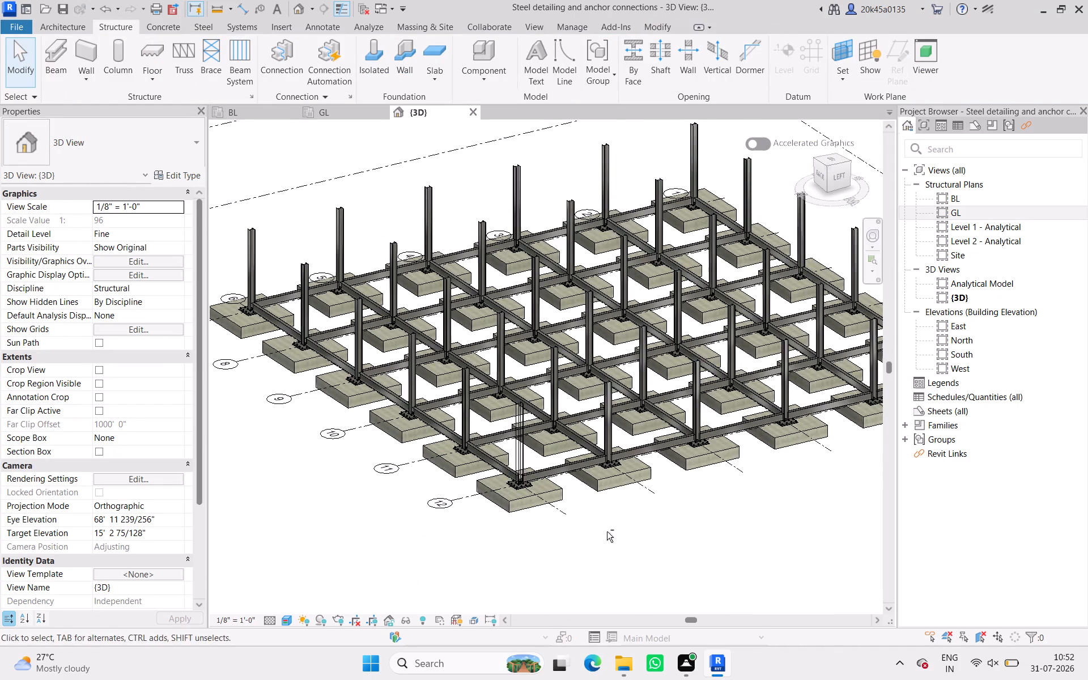
Orbit the whole structure in 3D and examine the column, beam and footing layout around grids 7 to 12.
{"action": "middle_click_drag", "start_coordinate": [605, 534], "coordinate": [517, 554], "text": "shift"}
{"action": "key", "text": "Escape"}
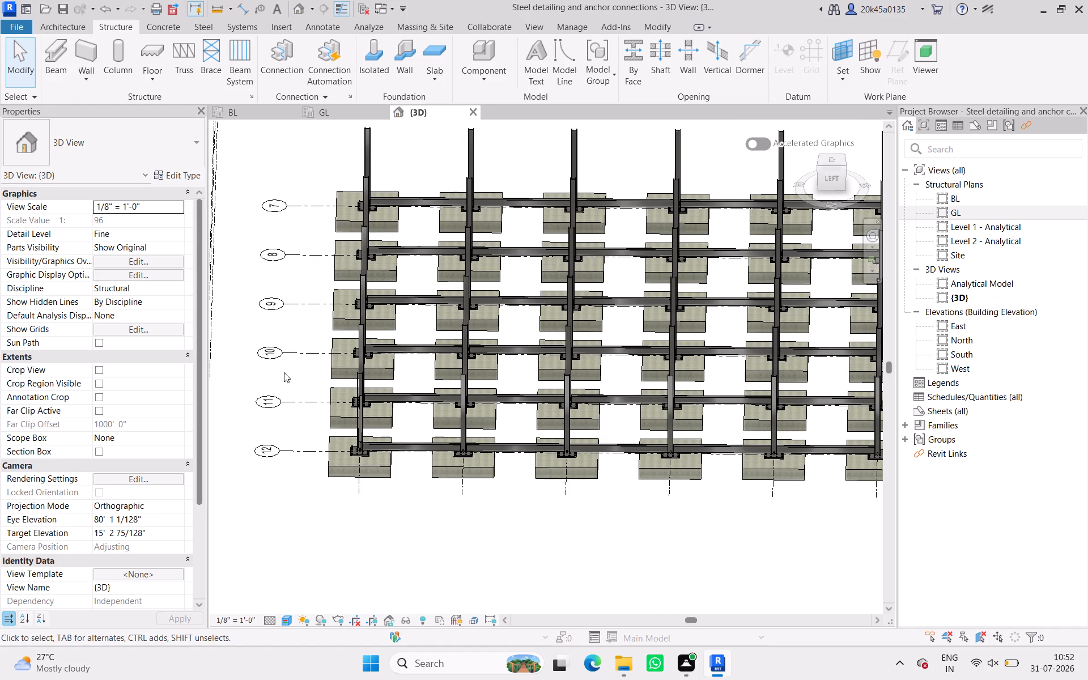
{"action": "key", "text": "Escape"}
{"action": "key", "text": "Escape"}
{"action": "key", "text": "Escape"}
{"action": "left_click", "coordinate": [232, 324]}
{"action": "middle_click_drag", "start_coordinate": [429, 494], "coordinate": [539, 441], "text": "shift"}
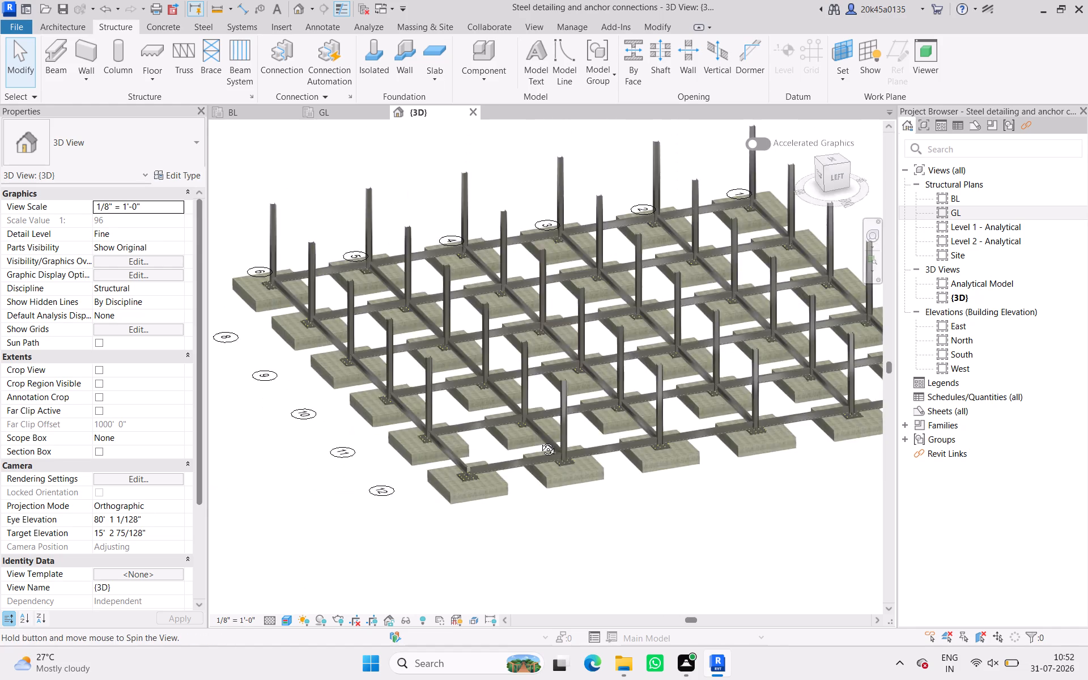
{"action": "middle_click_drag", "start_coordinate": [539, 441], "coordinate": [551, 422], "text": "shift"}
{"action": "middle_click_drag", "start_coordinate": [590, 494], "coordinate": [532, 556], "text": "shift"}
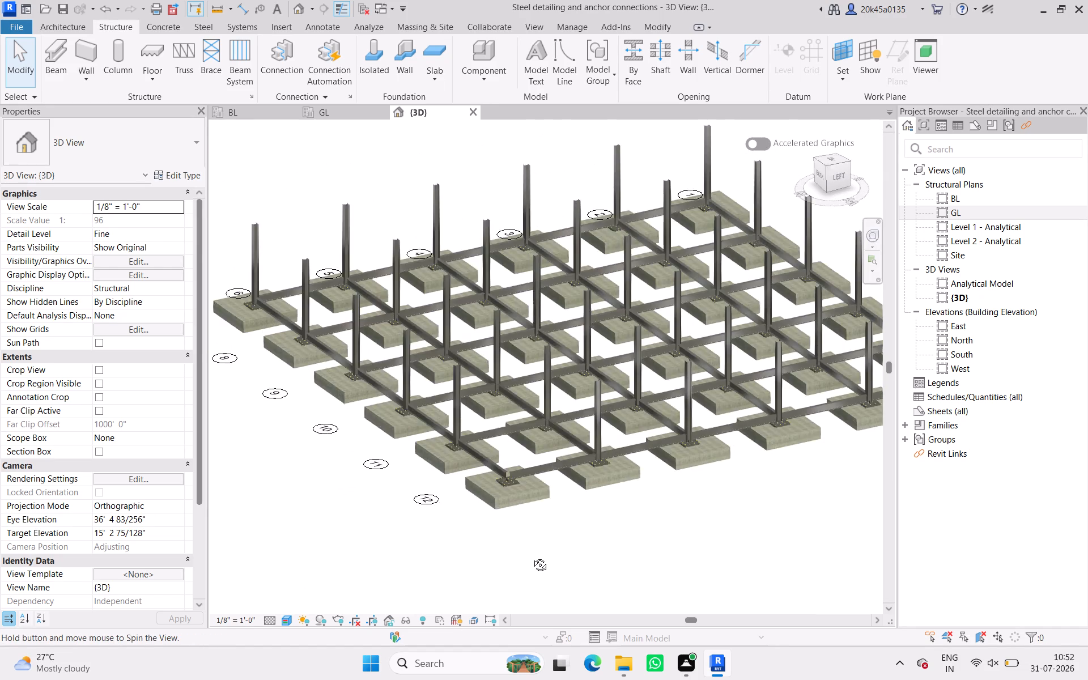
{"action": "middle_click_drag", "start_coordinate": [532, 556], "coordinate": [530, 556], "text": "shift"}
{"action": "left_click", "coordinate": [464, 456]}
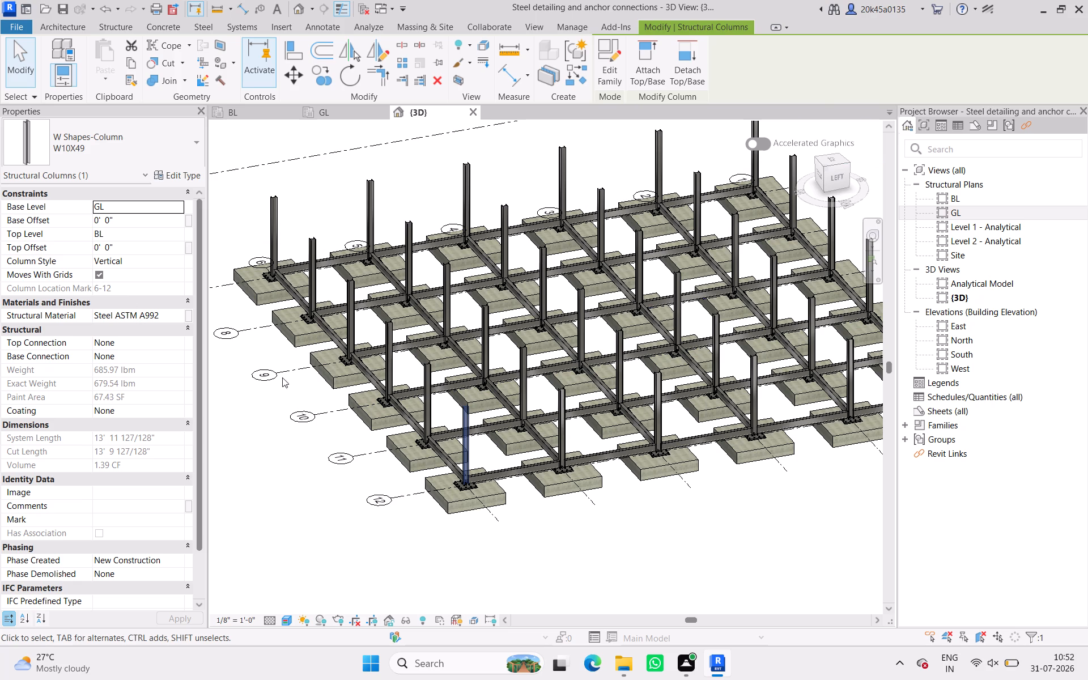
{"action": "left_click", "coordinate": [282, 436]}
{"action": "left_click", "coordinate": [465, 539]}
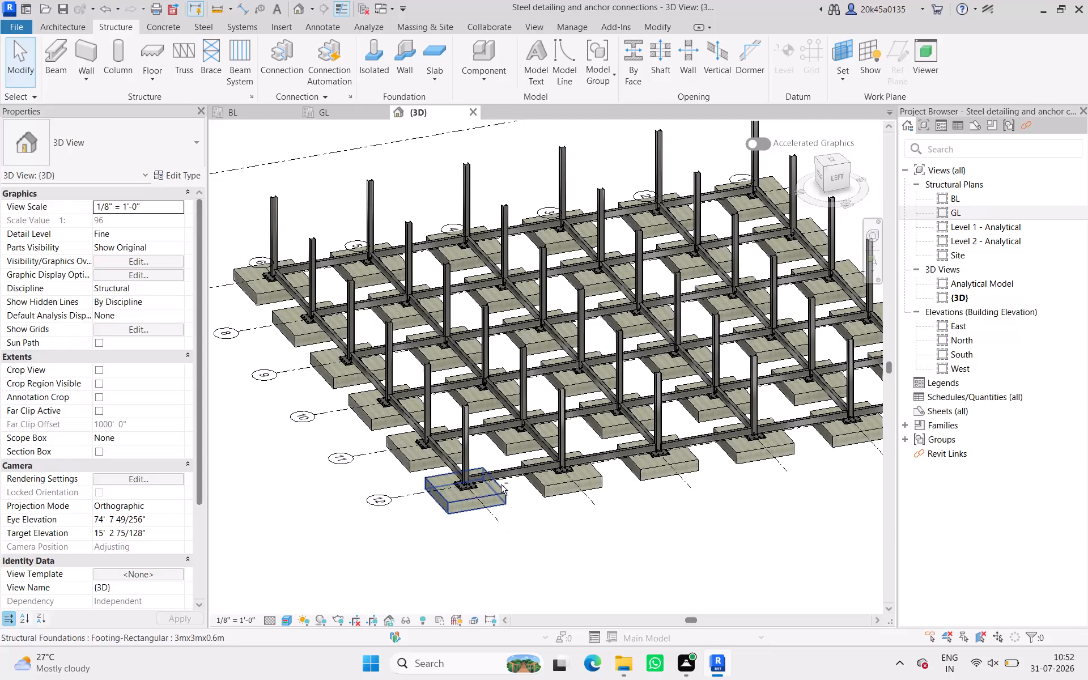
Examine the beam-to-column junctions and base plates from several sides along the outer edges of the structure.
{"action": "middle_click_drag", "start_coordinate": [500, 483], "coordinate": [544, 456], "text": "shift"}
{"action": "scroll", "coordinate": [550, 457], "scroll_direction": "up", "scroll_amount": 11}
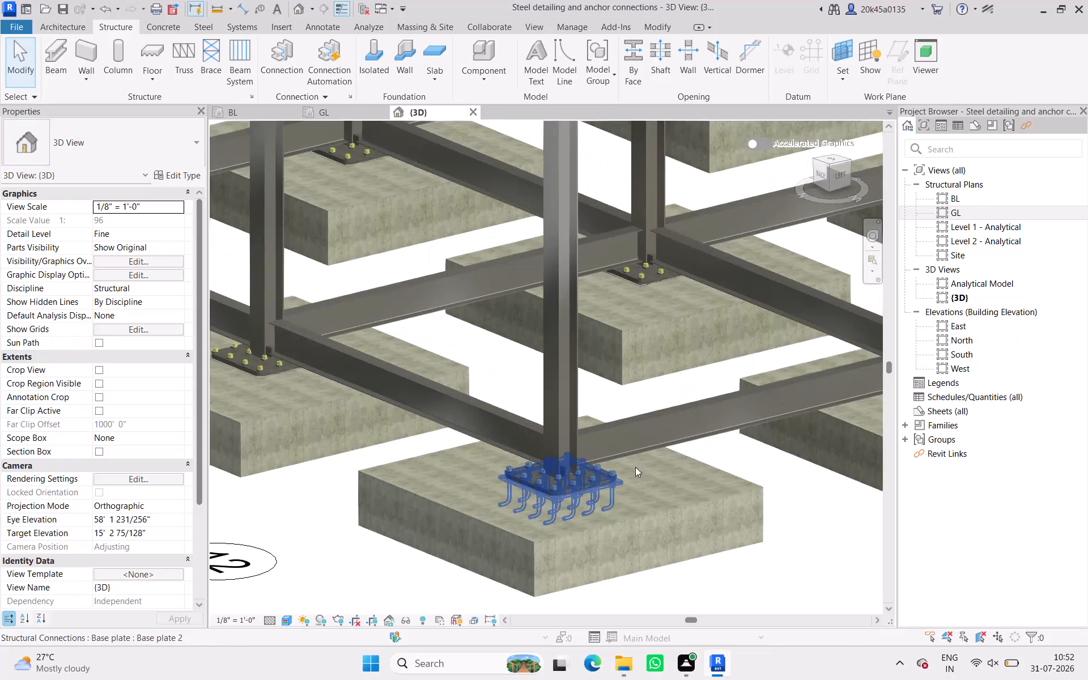
{"action": "middle_click_drag", "start_coordinate": [675, 499], "coordinate": [631, 538], "text": "shift"}
{"action": "scroll", "coordinate": [589, 509], "scroll_direction": "down", "scroll_amount": 3}
{"action": "middle_click_drag", "start_coordinate": [589, 508], "coordinate": [773, 428]}
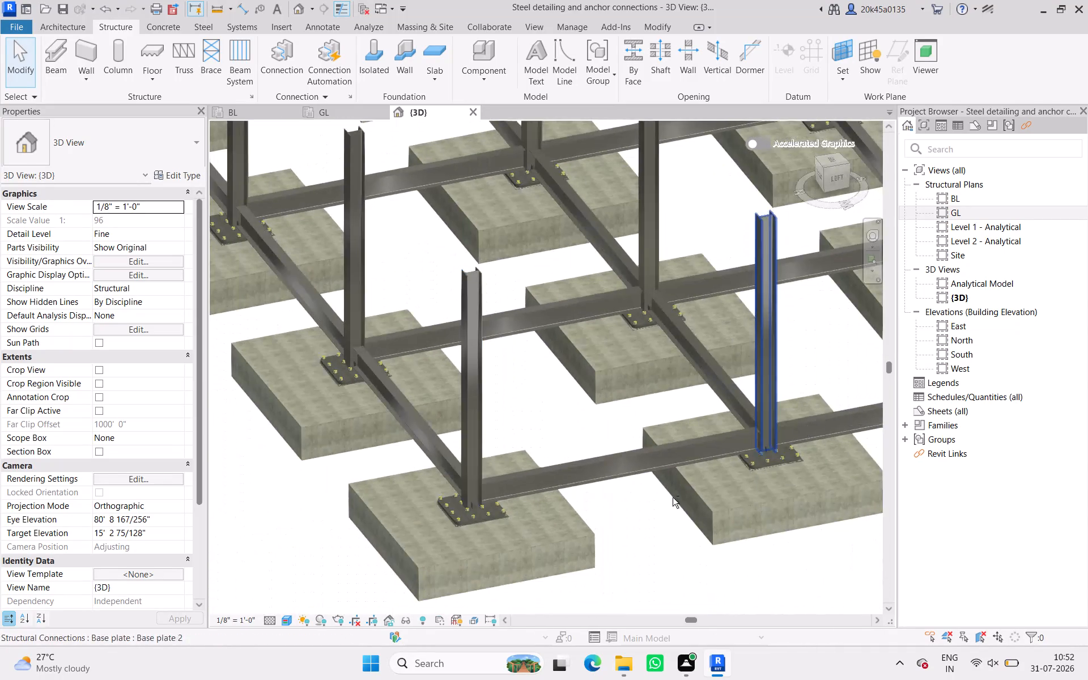
{"action": "middle_click_drag", "start_coordinate": [668, 511], "coordinate": [496, 484], "text": "shift"}
{"action": "scroll", "coordinate": [668, 511], "scroll_direction": "up", "scroll_amount": 1, "text": "shift"}
{"action": "scroll", "coordinate": [406, 189], "scroll_direction": "up", "scroll_amount": 9}
{"action": "scroll", "coordinate": [410, 191], "scroll_direction": "down", "scroll_amount": 2}
{"action": "middle_click_drag", "start_coordinate": [431, 208], "coordinate": [482, 304]}
{"action": "scroll", "coordinate": [441, 347], "scroll_direction": "down", "scroll_amount": 4}
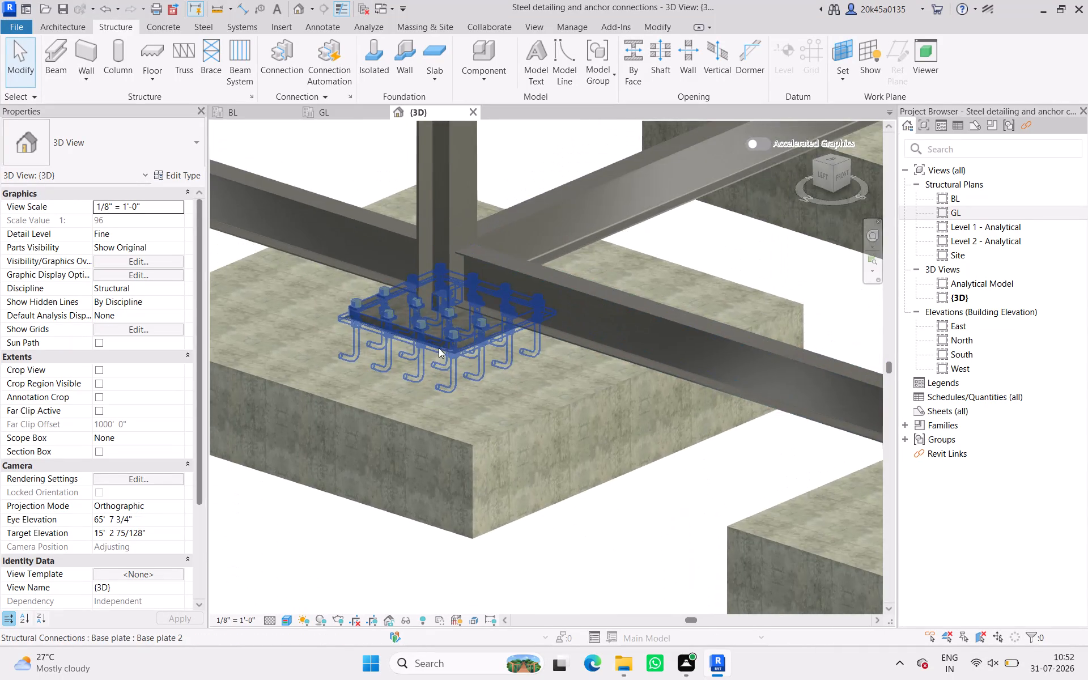
{"action": "scroll", "coordinate": [439, 348], "scroll_direction": "down", "scroll_amount": 8}
{"action": "middle_click_drag", "start_coordinate": [396, 441], "coordinate": [492, 441], "text": "shift"}
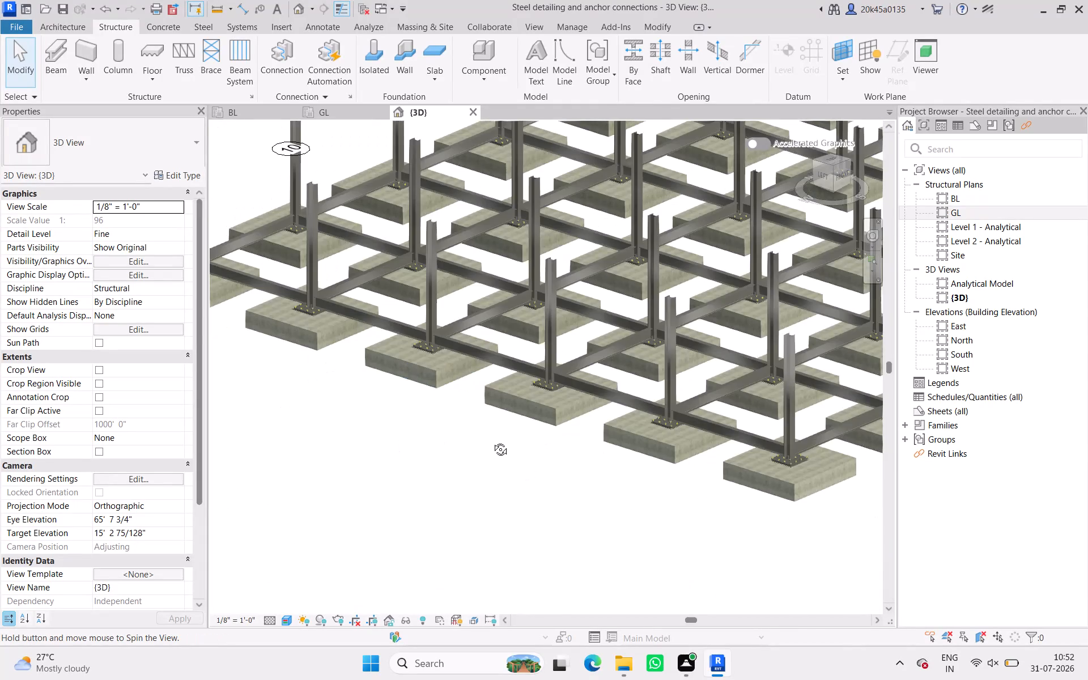
{"action": "middle_click_drag", "start_coordinate": [492, 441], "coordinate": [552, 441], "text": "shift"}
{"action": "scroll", "coordinate": [507, 428], "scroll_direction": "down", "scroll_amount": 2}
{"action": "middle_click_drag", "start_coordinate": [501, 424], "coordinate": [411, 345]}
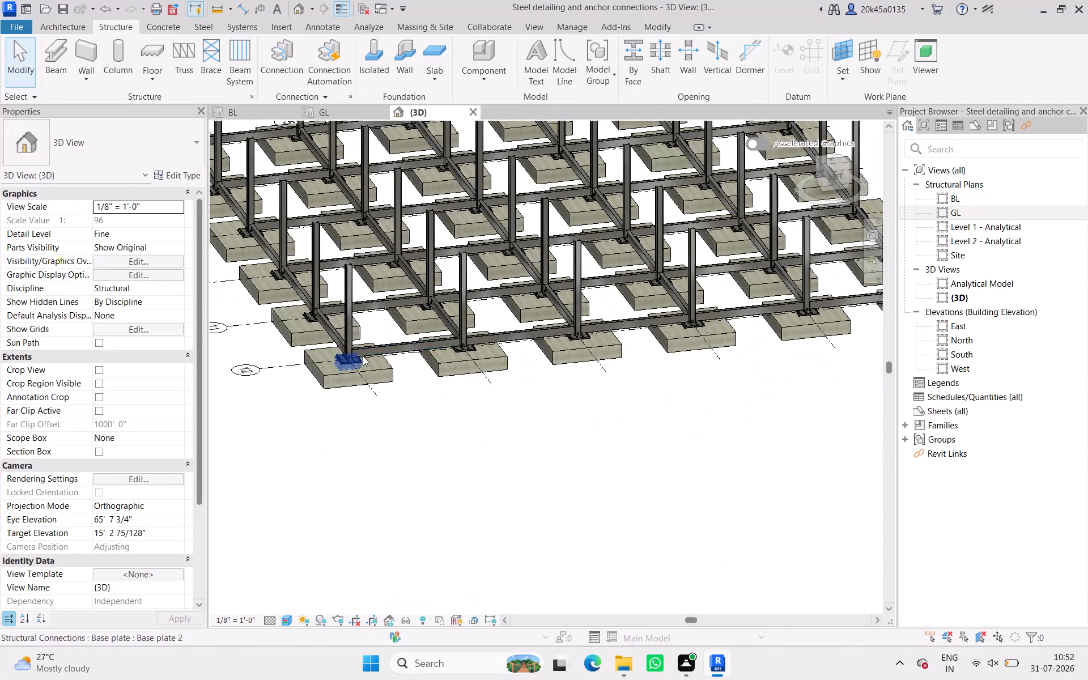
{"action": "scroll", "coordinate": [363, 353], "scroll_direction": "up", "scroll_amount": 11}
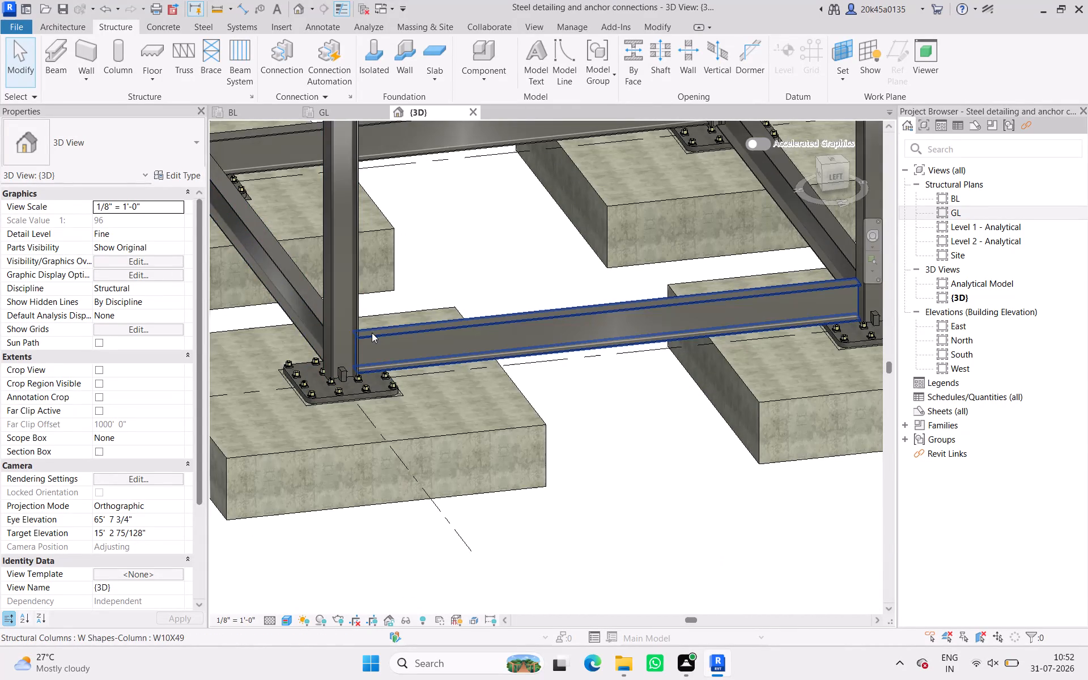
{"action": "middle_click_drag", "start_coordinate": [443, 393], "coordinate": [405, 401], "text": "shift"}
{"action": "scroll", "coordinate": [400, 387], "scroll_direction": "down", "scroll_amount": 4}
{"action": "middle_click_drag", "start_coordinate": [401, 382], "coordinate": [423, 382]}
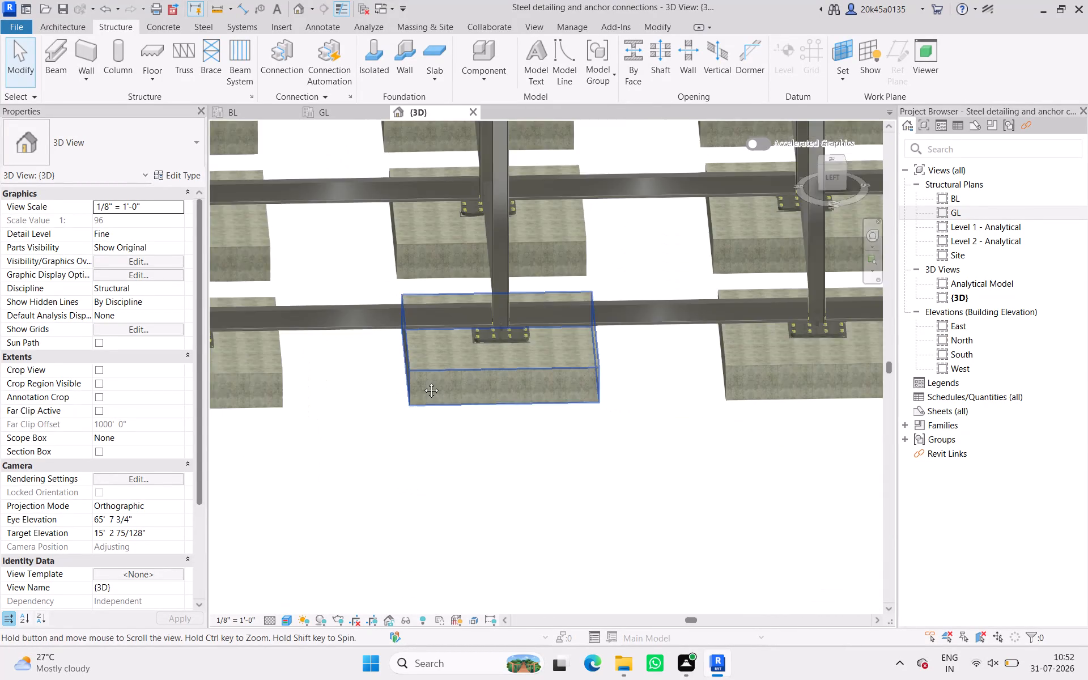
{"action": "middle_click_drag", "start_coordinate": [423, 382], "coordinate": [583, 384]}
{"action": "middle_click_drag", "start_coordinate": [583, 407], "coordinate": [521, 406], "text": "shift"}
{"action": "scroll", "coordinate": [470, 359], "scroll_direction": "down", "scroll_amount": 3}
{"action": "middle_click_drag", "start_coordinate": [510, 369], "coordinate": [770, 516]}
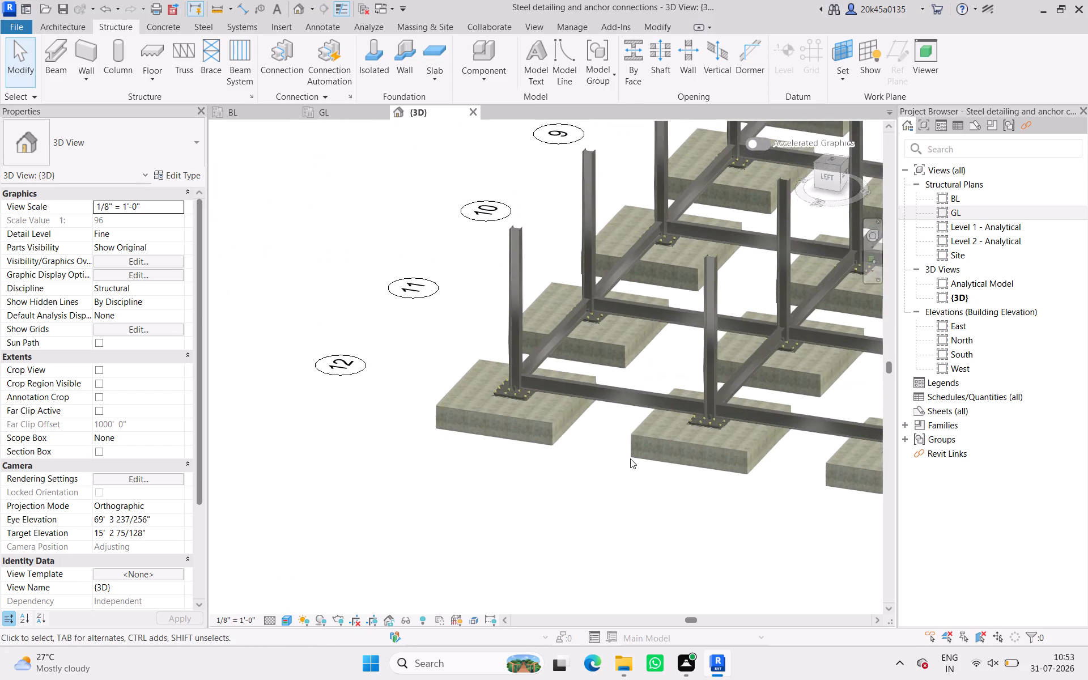
Place a Generic Connection between the W10X49 corner column at grid 12 and the W14X30 beam along that grid.
{"action": "middle_click_drag", "start_coordinate": [630, 458], "coordinate": [599, 433], "text": "shift"}
{"action": "middle_click_drag", "start_coordinate": [457, 369], "coordinate": [485, 521]}
{"action": "scroll", "coordinate": [535, 432], "scroll_direction": "up", "scroll_amount": 10}
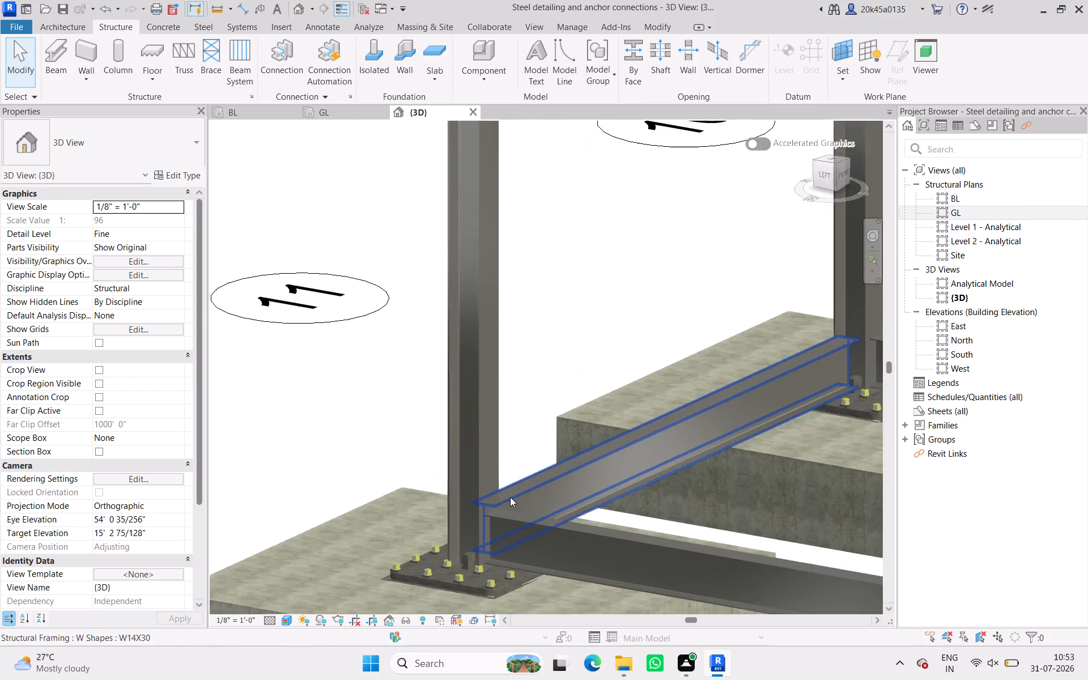
{"action": "middle_click_drag", "start_coordinate": [510, 497], "coordinate": [466, 471]}
{"action": "scroll", "coordinate": [454, 491], "scroll_direction": "up", "scroll_amount": 6}
{"action": "middle_click_drag", "start_coordinate": [439, 518], "coordinate": [409, 481]}
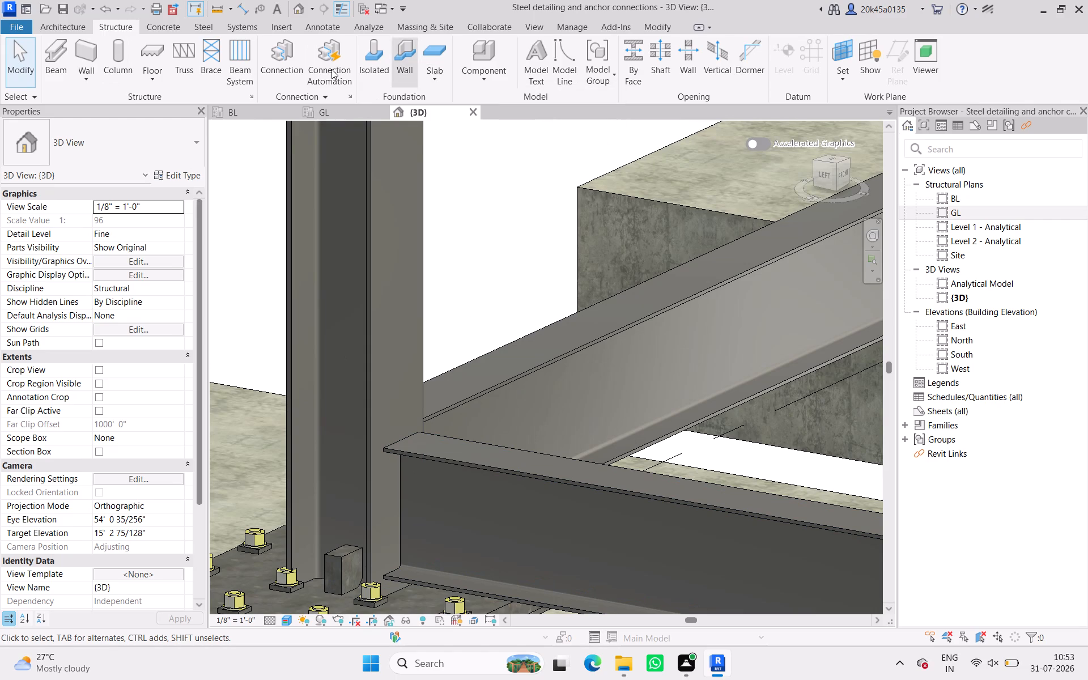
{"action": "left_click", "coordinate": [273, 53]}
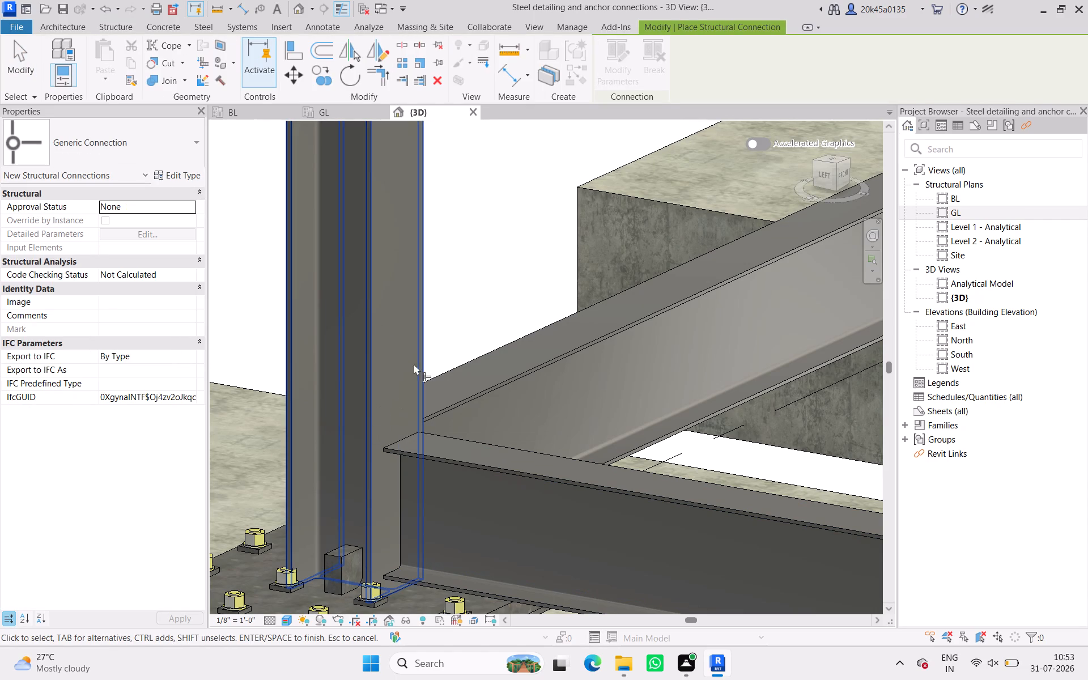
{"action": "left_click", "coordinate": [373, 391]}
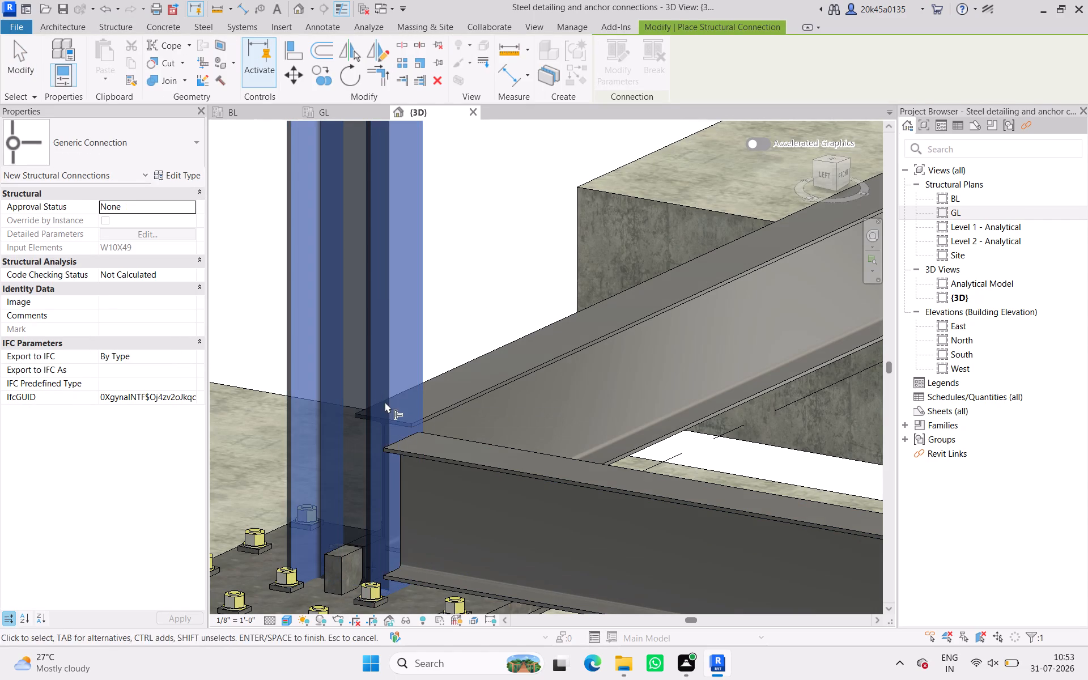
{"action": "left_click", "coordinate": [468, 457], "text": "ctrl"}
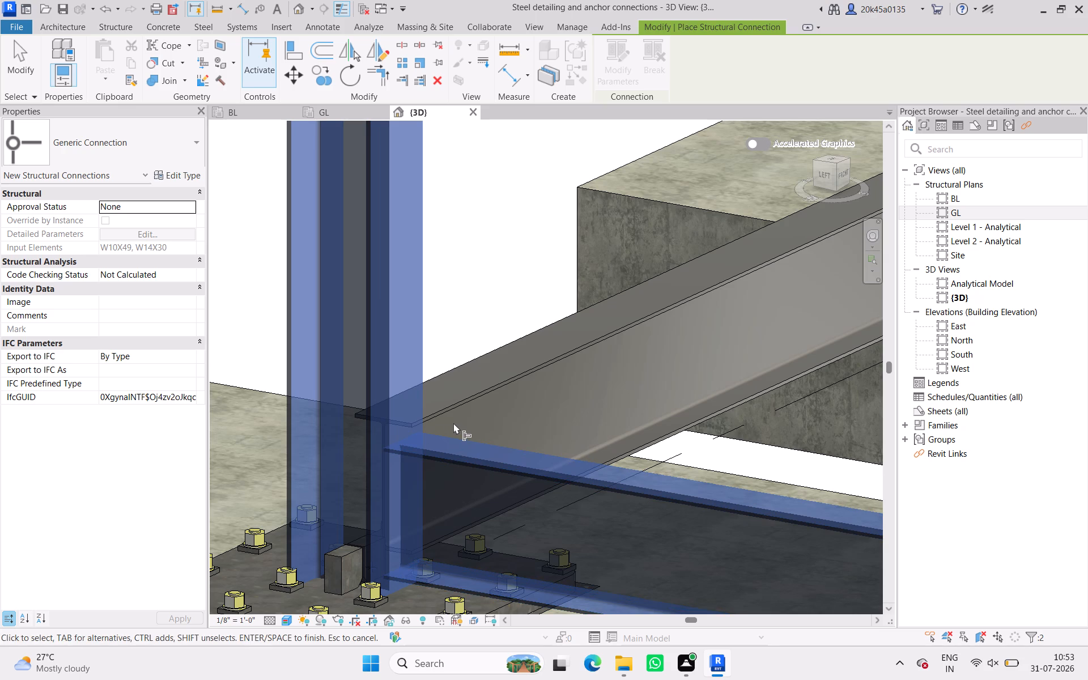
{"action": "key", "text": "Return"}
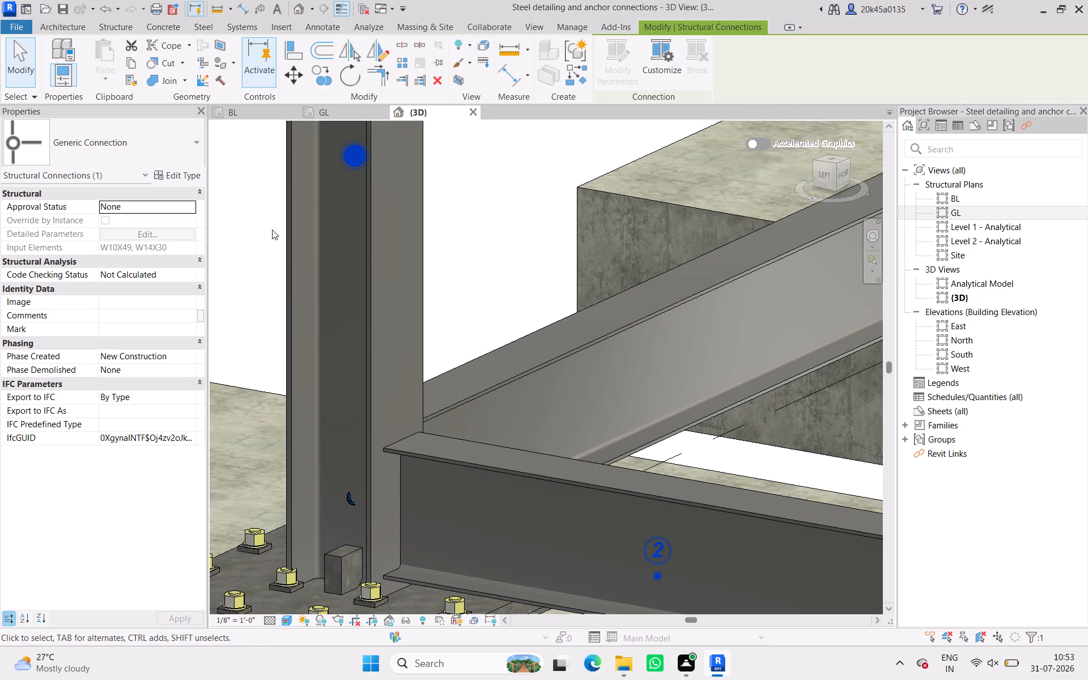
Change the new column-to-beam connection's type to I bracing splice full gusset simple.
{"action": "left_click", "coordinate": [75, 142]}
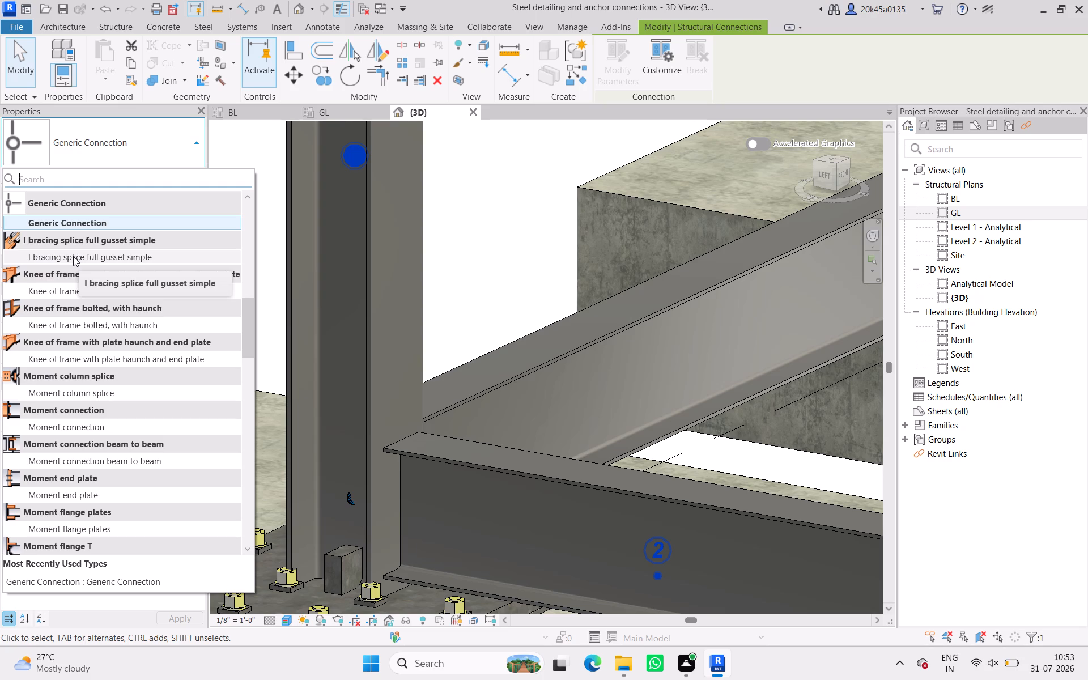
{"action": "left_click", "coordinate": [71, 256]}
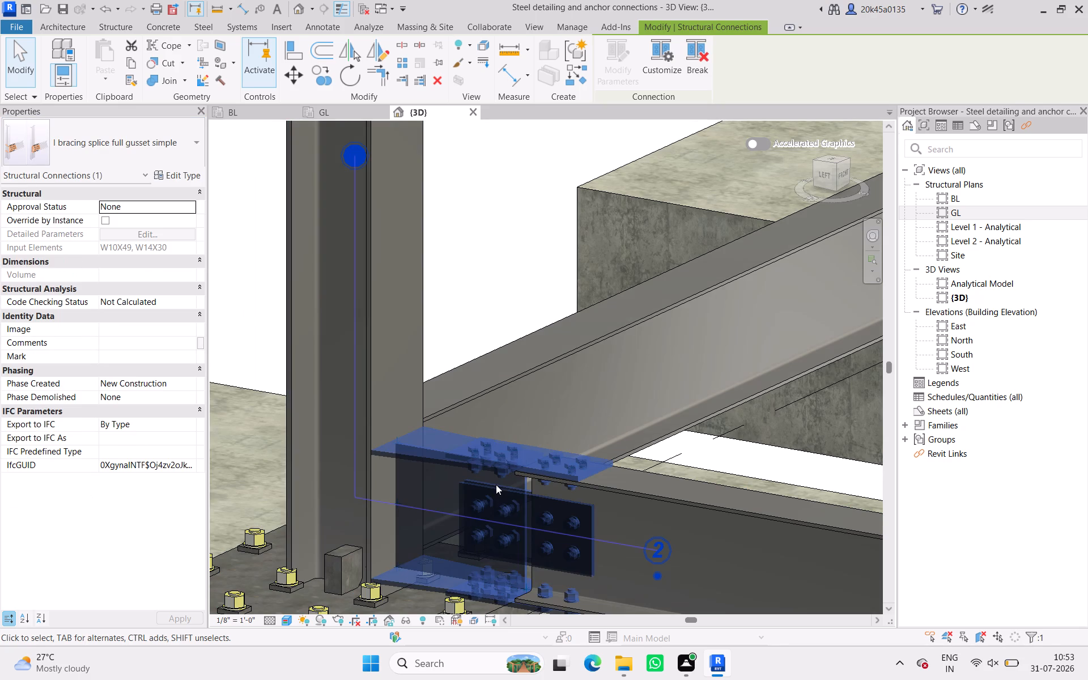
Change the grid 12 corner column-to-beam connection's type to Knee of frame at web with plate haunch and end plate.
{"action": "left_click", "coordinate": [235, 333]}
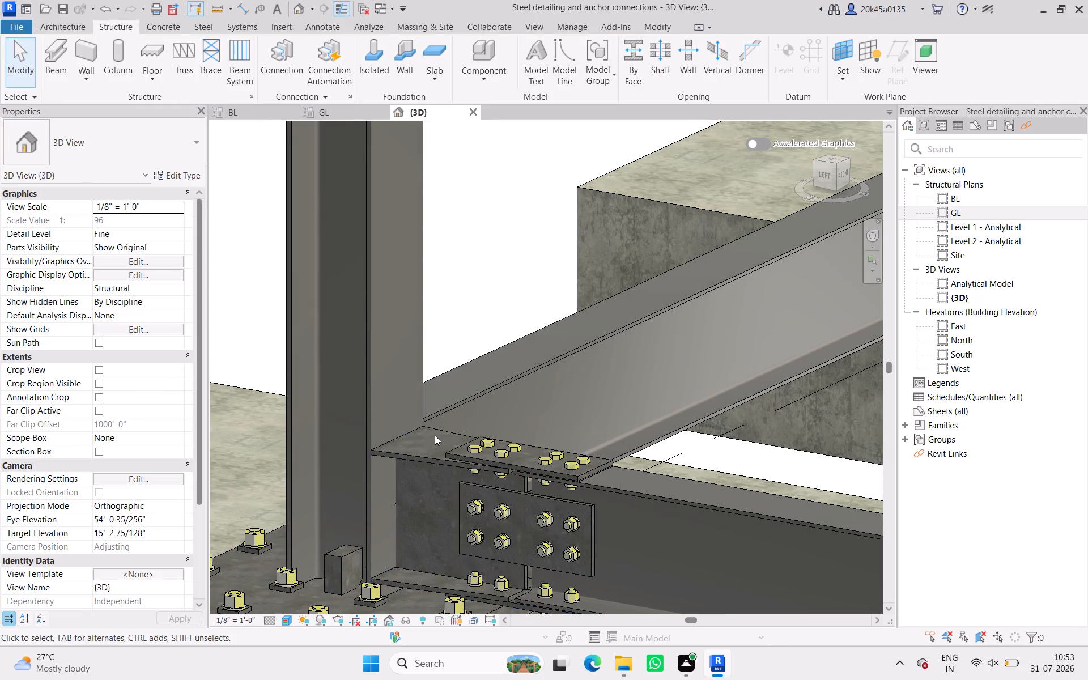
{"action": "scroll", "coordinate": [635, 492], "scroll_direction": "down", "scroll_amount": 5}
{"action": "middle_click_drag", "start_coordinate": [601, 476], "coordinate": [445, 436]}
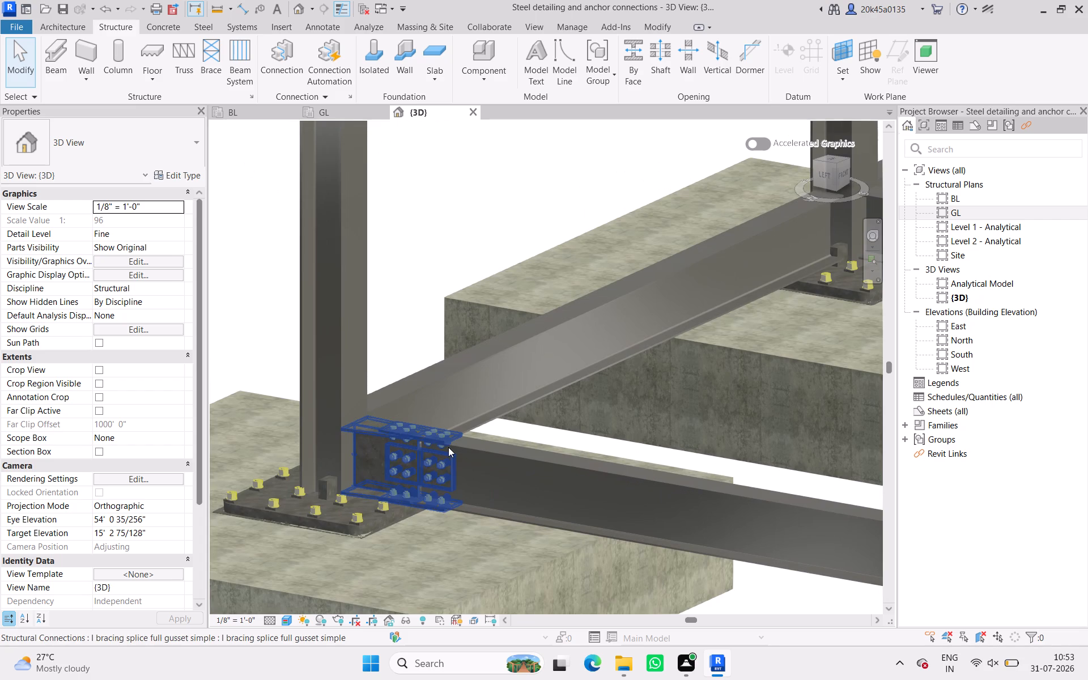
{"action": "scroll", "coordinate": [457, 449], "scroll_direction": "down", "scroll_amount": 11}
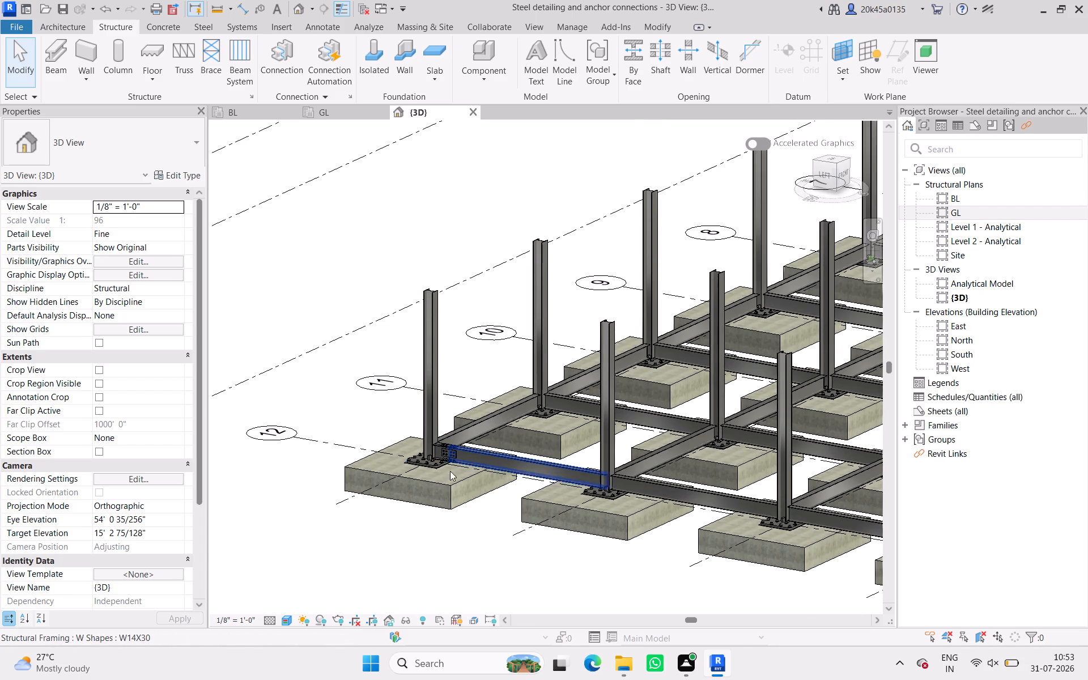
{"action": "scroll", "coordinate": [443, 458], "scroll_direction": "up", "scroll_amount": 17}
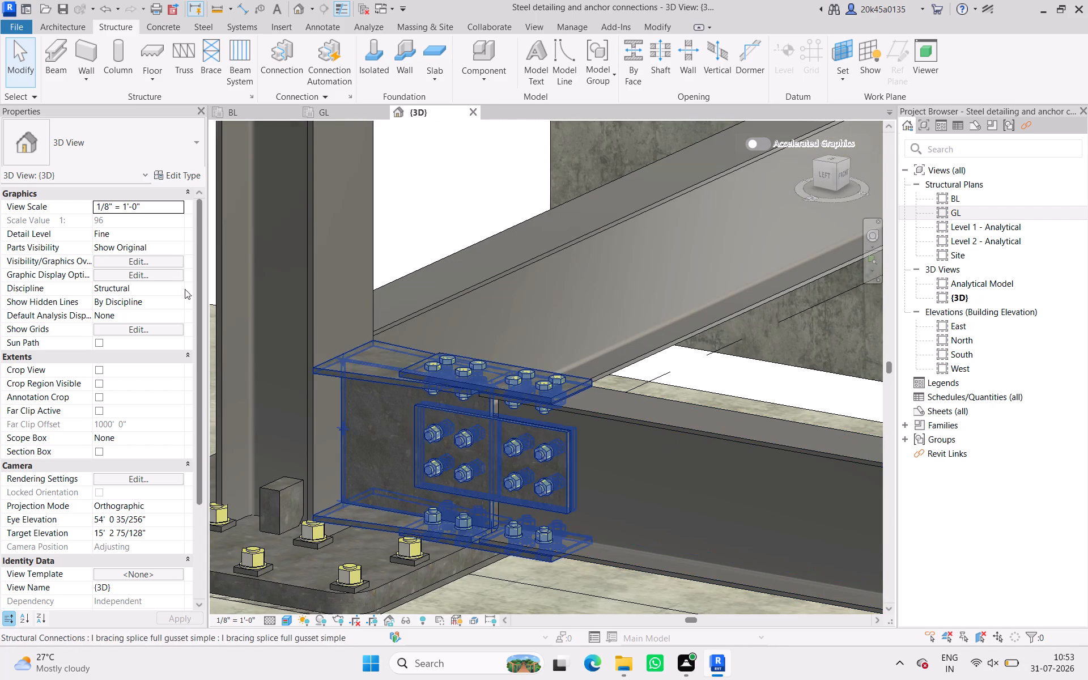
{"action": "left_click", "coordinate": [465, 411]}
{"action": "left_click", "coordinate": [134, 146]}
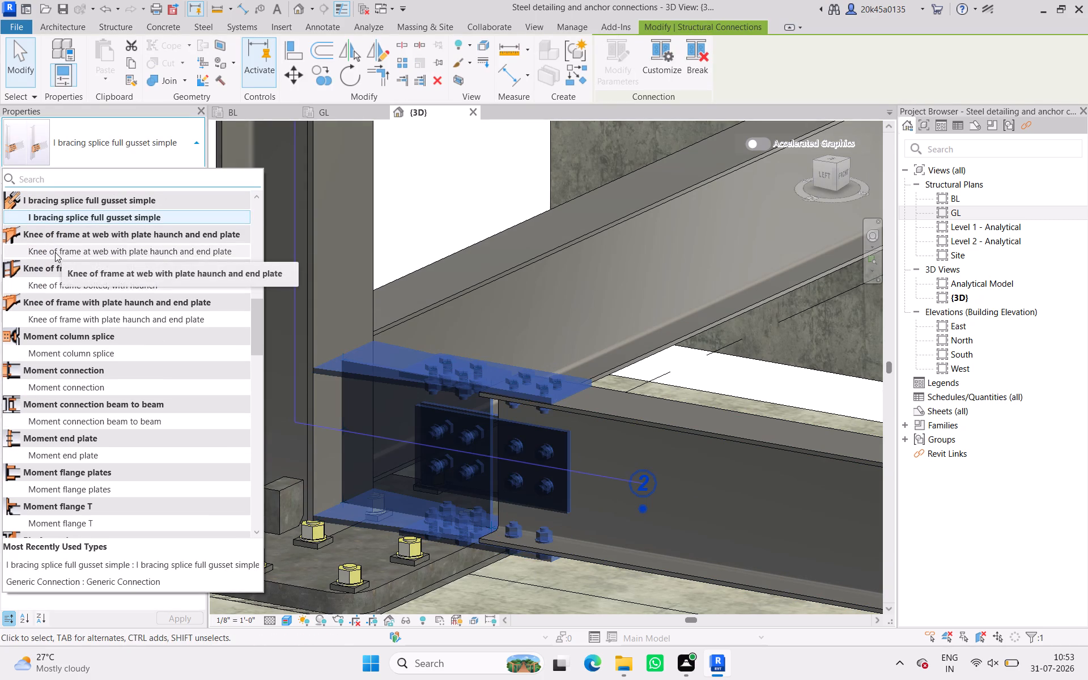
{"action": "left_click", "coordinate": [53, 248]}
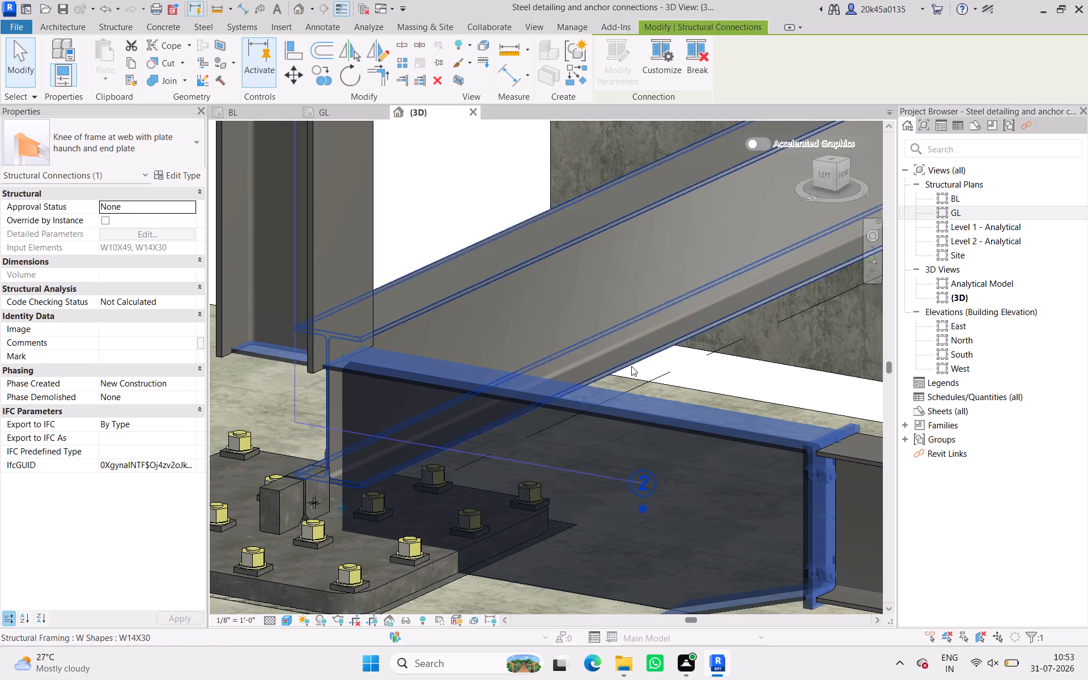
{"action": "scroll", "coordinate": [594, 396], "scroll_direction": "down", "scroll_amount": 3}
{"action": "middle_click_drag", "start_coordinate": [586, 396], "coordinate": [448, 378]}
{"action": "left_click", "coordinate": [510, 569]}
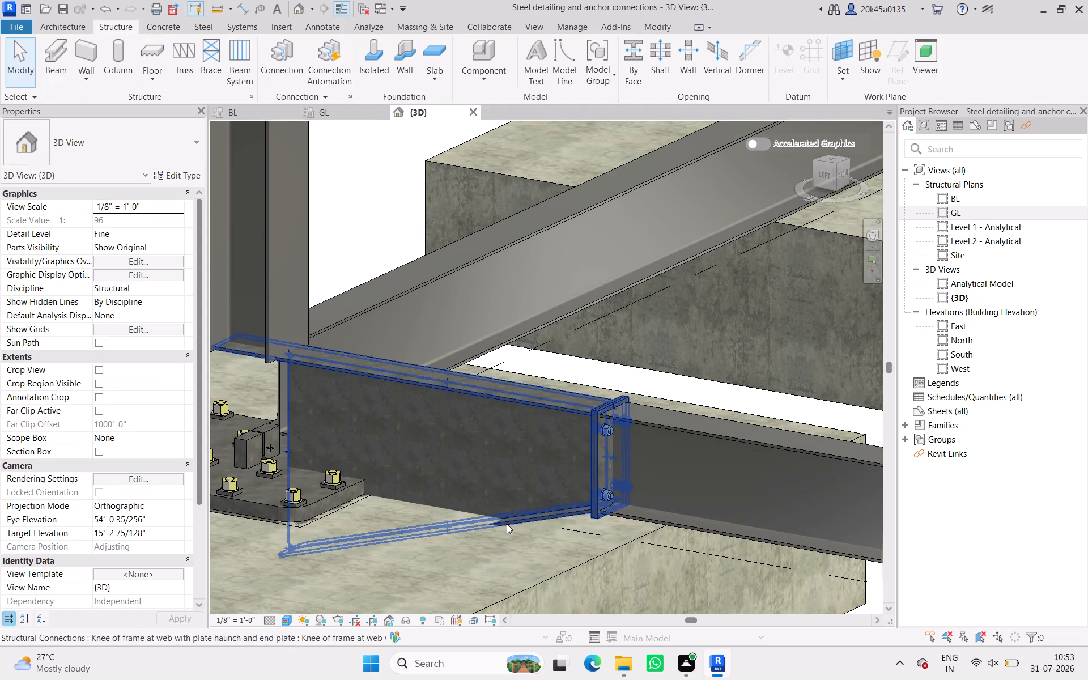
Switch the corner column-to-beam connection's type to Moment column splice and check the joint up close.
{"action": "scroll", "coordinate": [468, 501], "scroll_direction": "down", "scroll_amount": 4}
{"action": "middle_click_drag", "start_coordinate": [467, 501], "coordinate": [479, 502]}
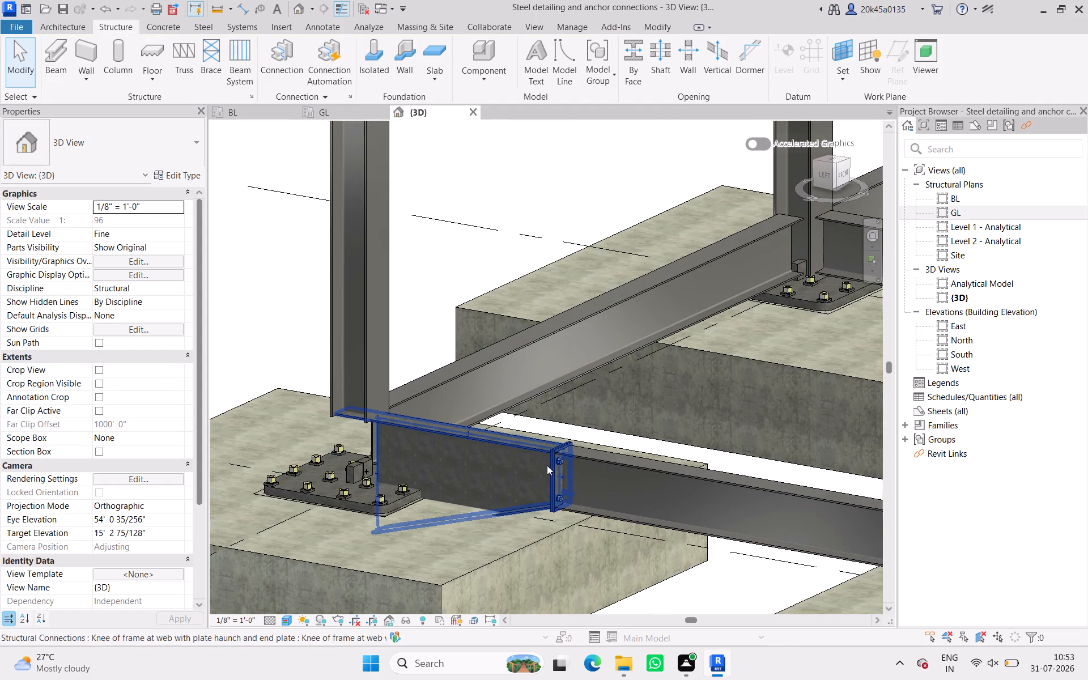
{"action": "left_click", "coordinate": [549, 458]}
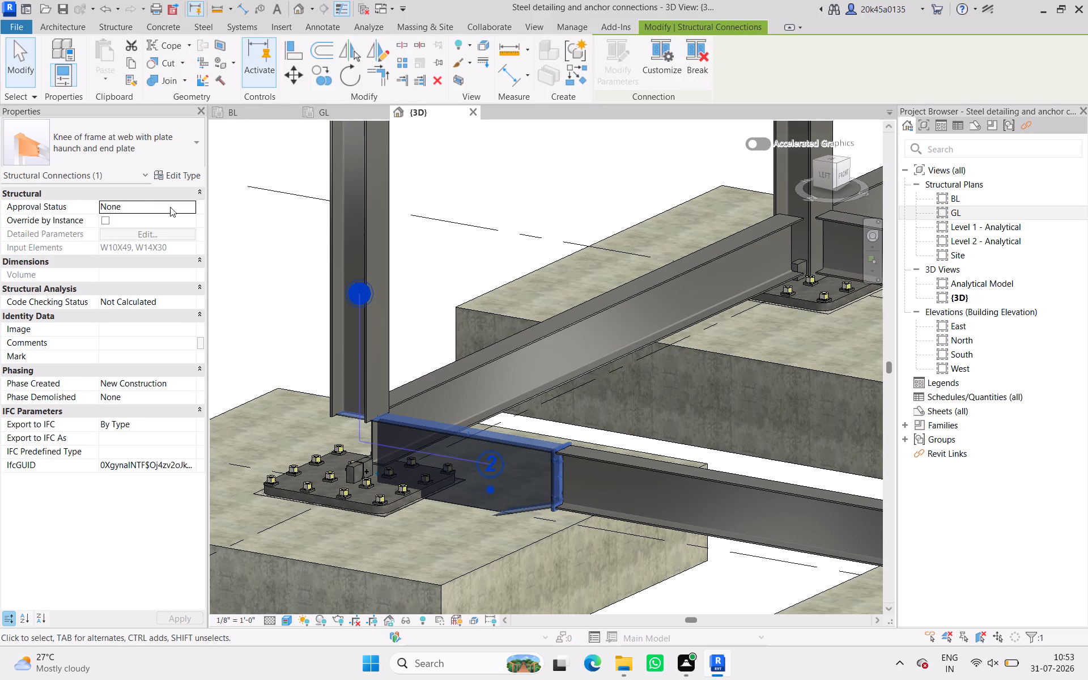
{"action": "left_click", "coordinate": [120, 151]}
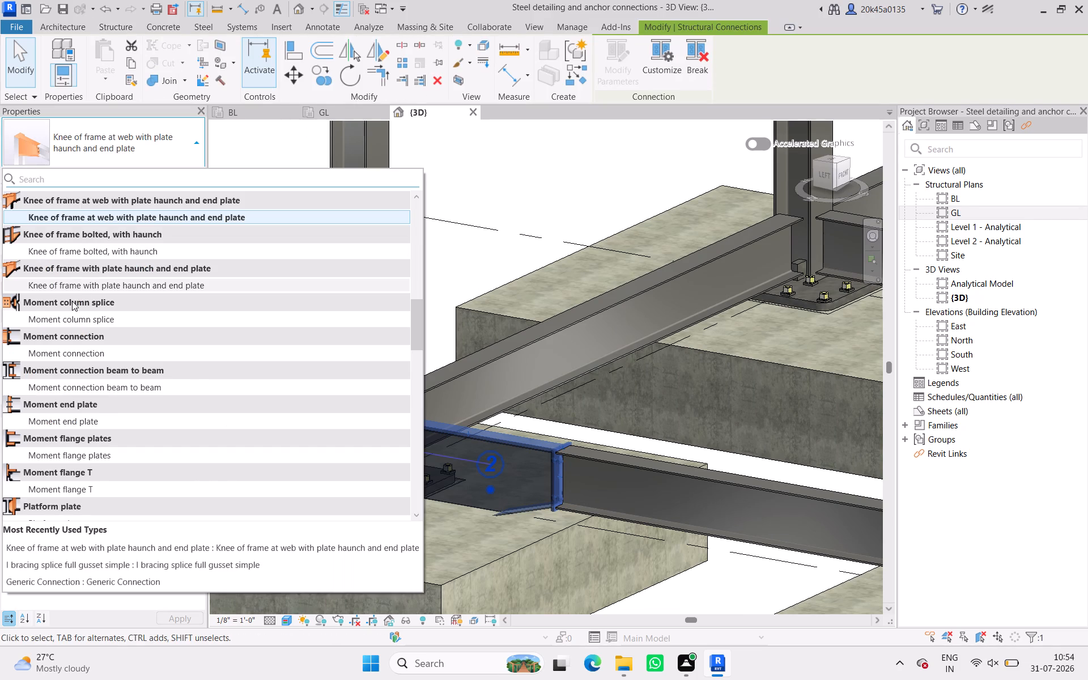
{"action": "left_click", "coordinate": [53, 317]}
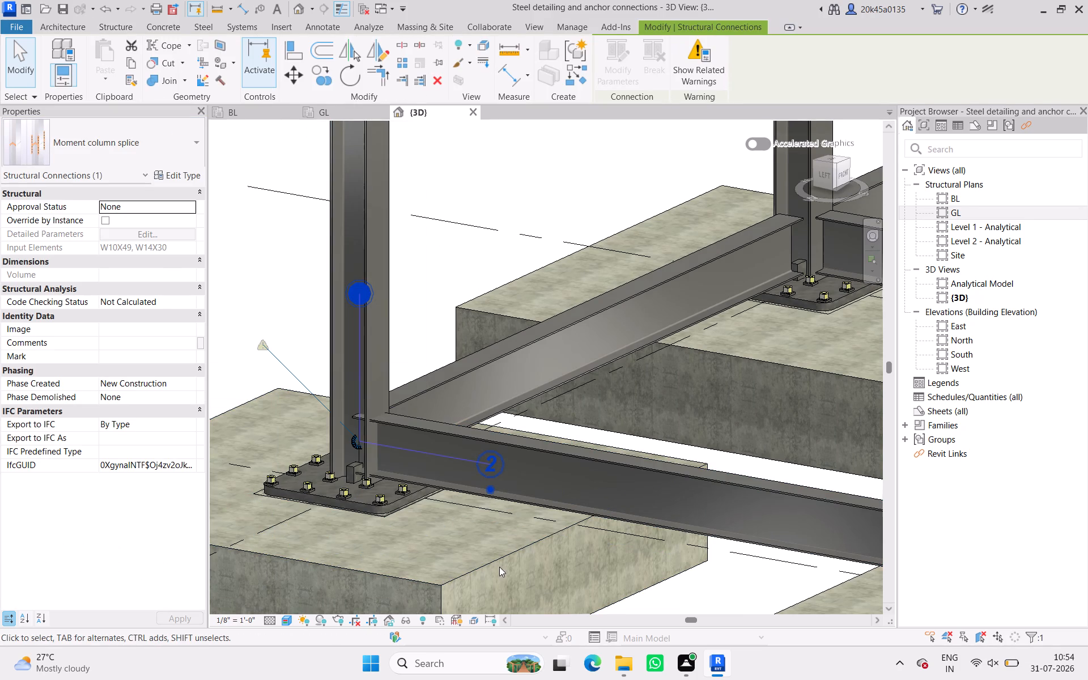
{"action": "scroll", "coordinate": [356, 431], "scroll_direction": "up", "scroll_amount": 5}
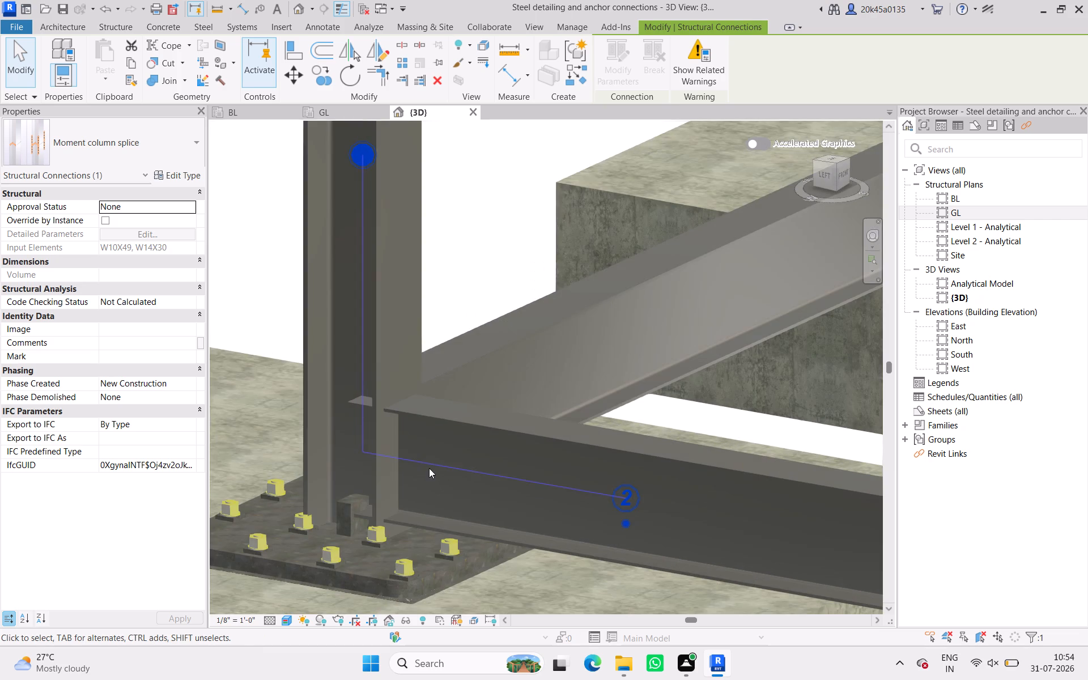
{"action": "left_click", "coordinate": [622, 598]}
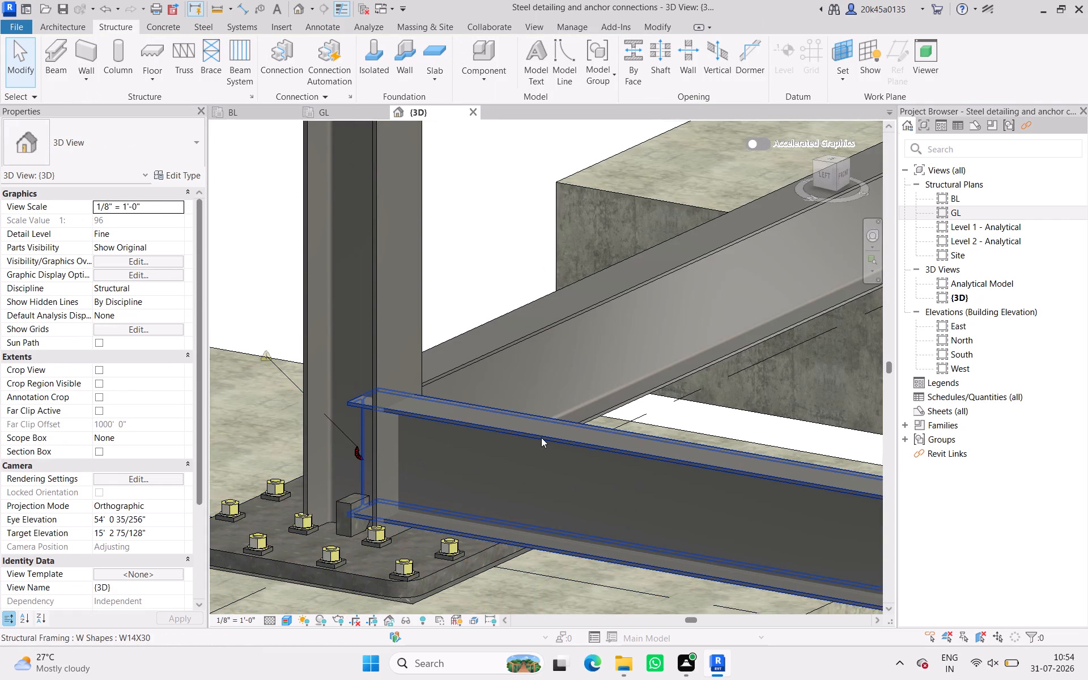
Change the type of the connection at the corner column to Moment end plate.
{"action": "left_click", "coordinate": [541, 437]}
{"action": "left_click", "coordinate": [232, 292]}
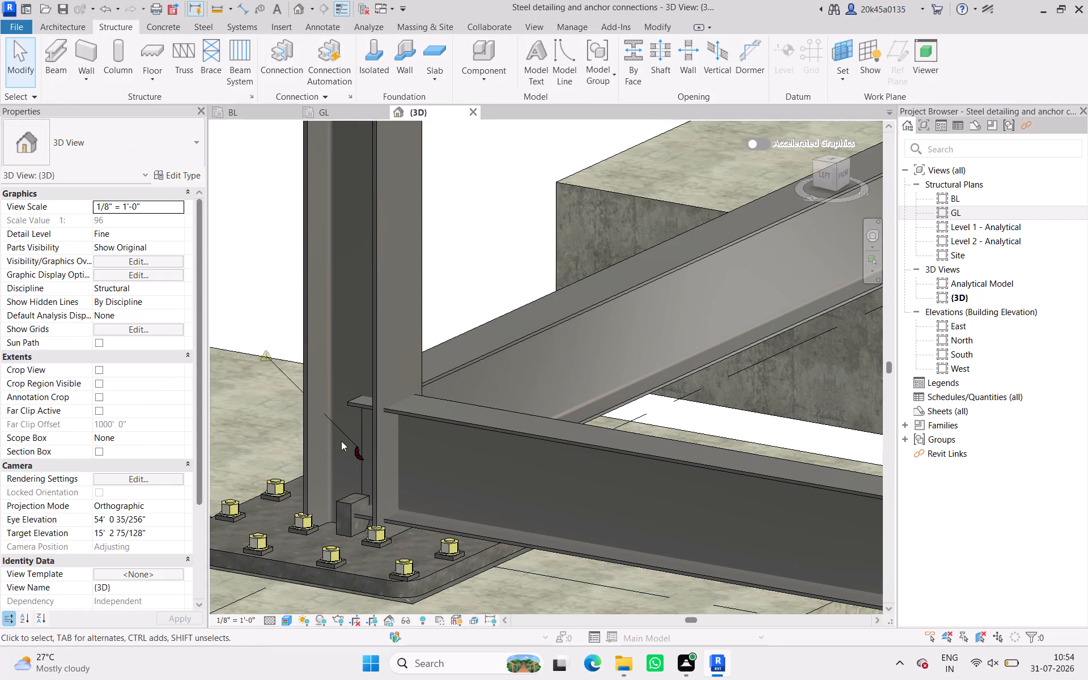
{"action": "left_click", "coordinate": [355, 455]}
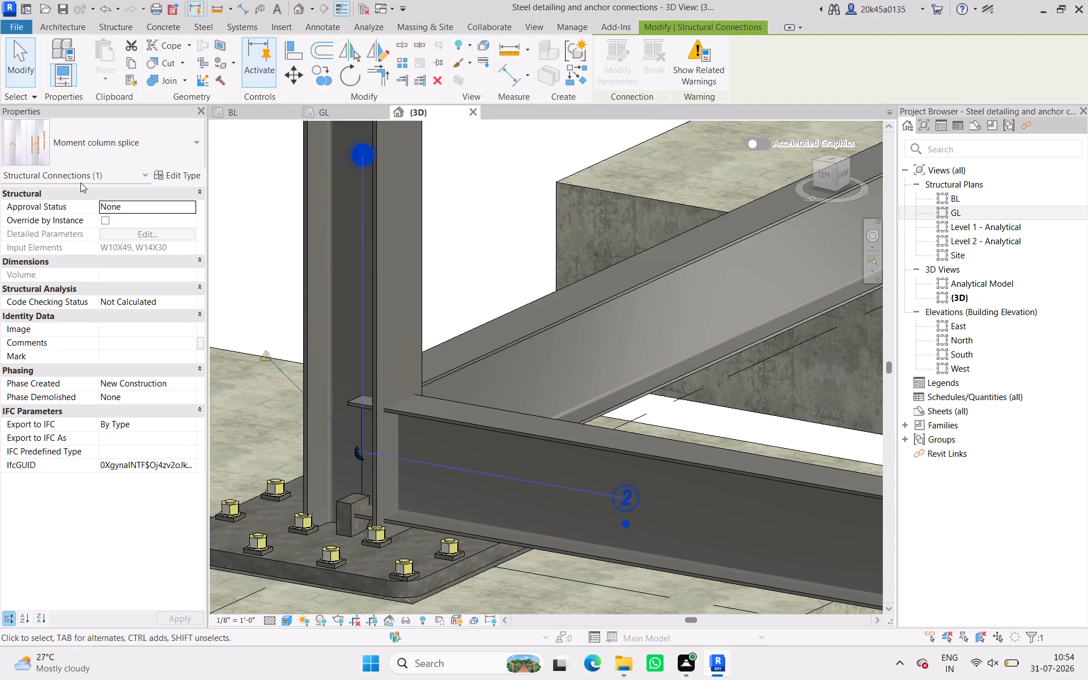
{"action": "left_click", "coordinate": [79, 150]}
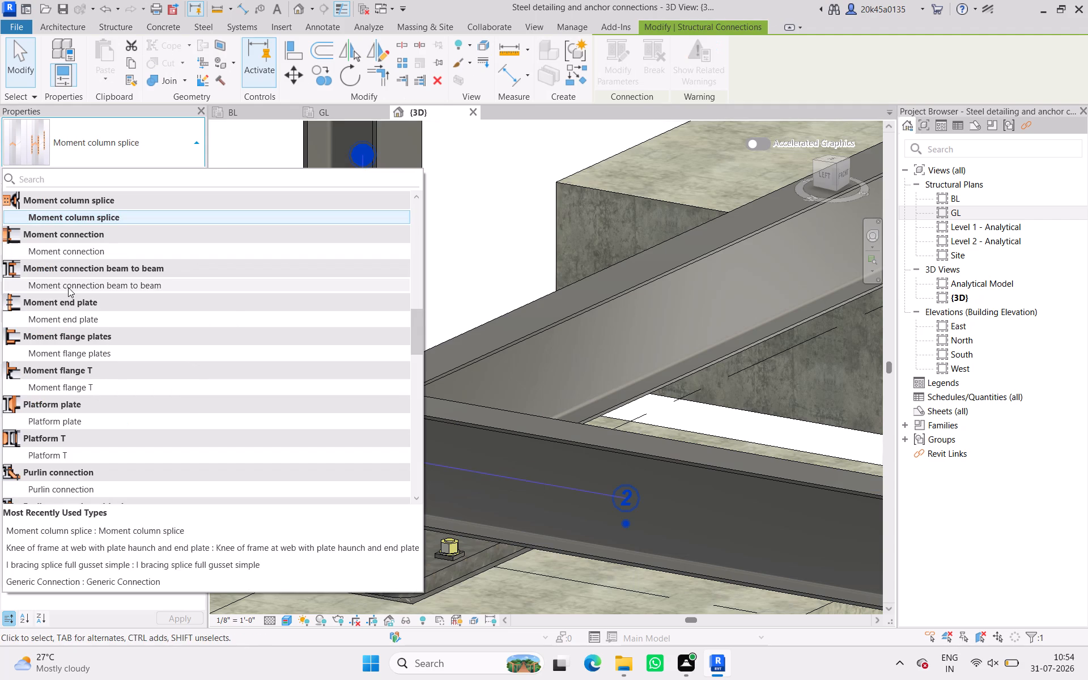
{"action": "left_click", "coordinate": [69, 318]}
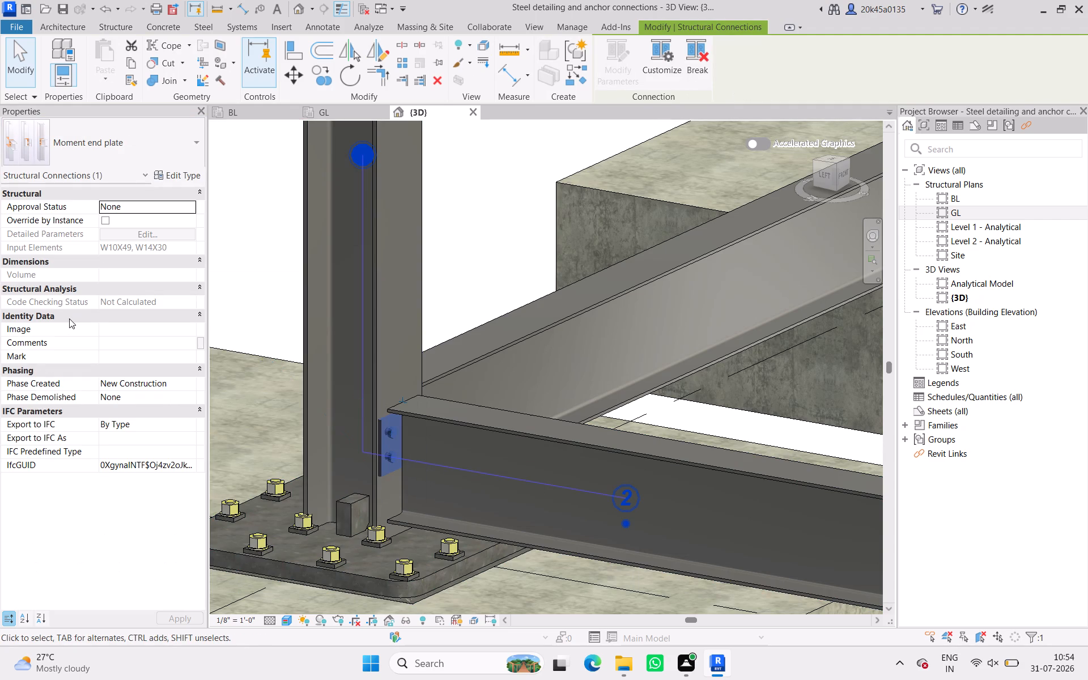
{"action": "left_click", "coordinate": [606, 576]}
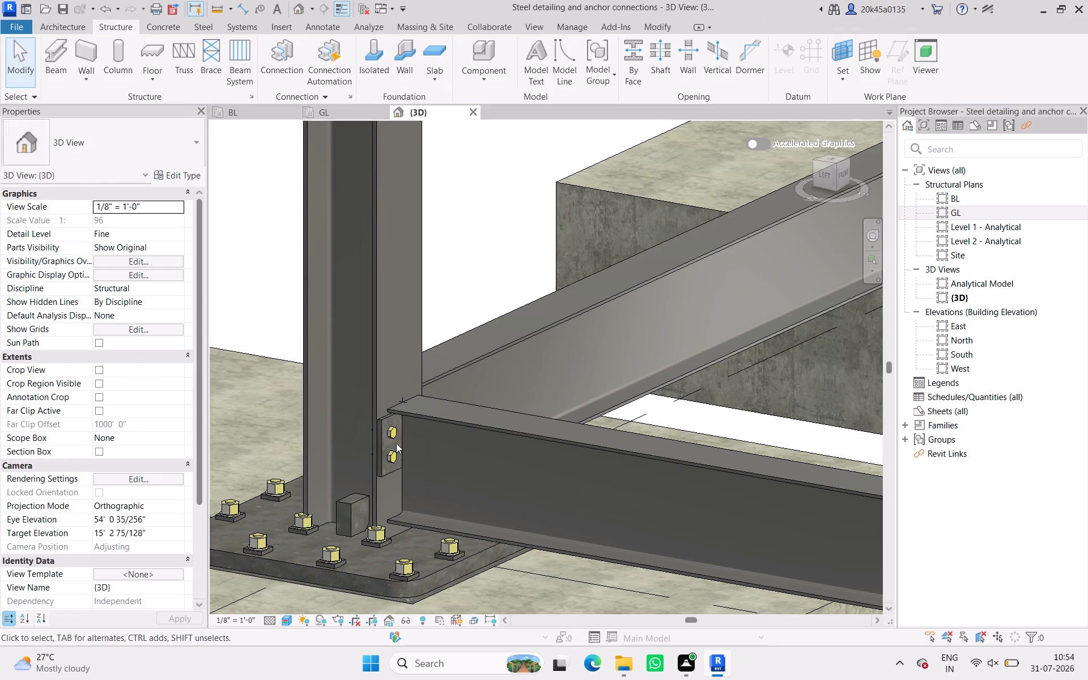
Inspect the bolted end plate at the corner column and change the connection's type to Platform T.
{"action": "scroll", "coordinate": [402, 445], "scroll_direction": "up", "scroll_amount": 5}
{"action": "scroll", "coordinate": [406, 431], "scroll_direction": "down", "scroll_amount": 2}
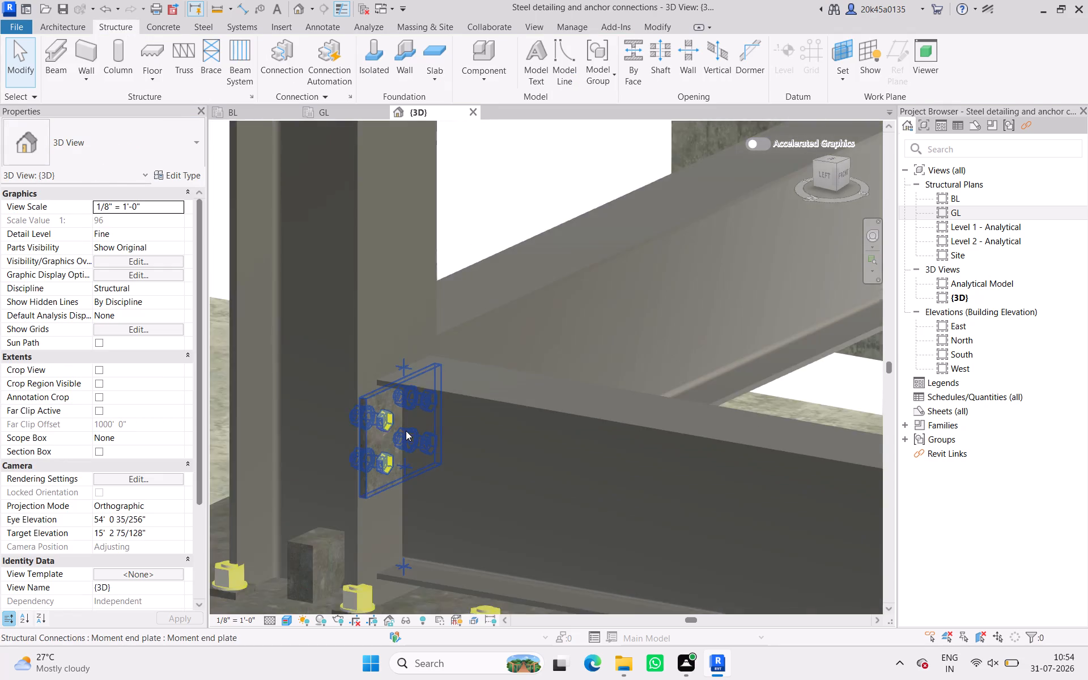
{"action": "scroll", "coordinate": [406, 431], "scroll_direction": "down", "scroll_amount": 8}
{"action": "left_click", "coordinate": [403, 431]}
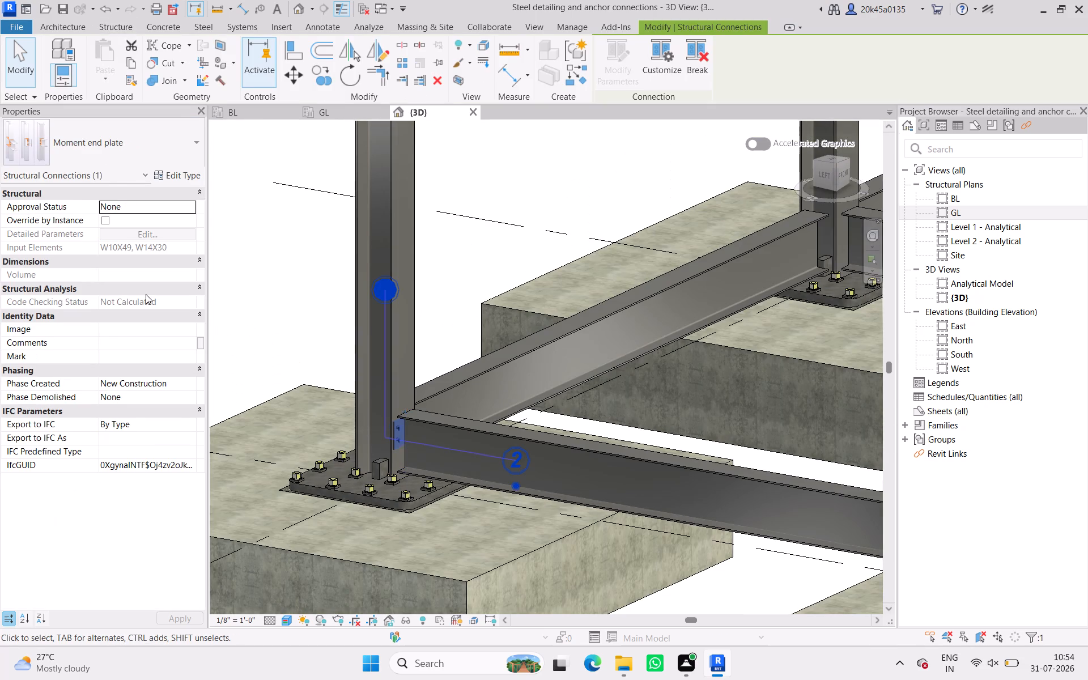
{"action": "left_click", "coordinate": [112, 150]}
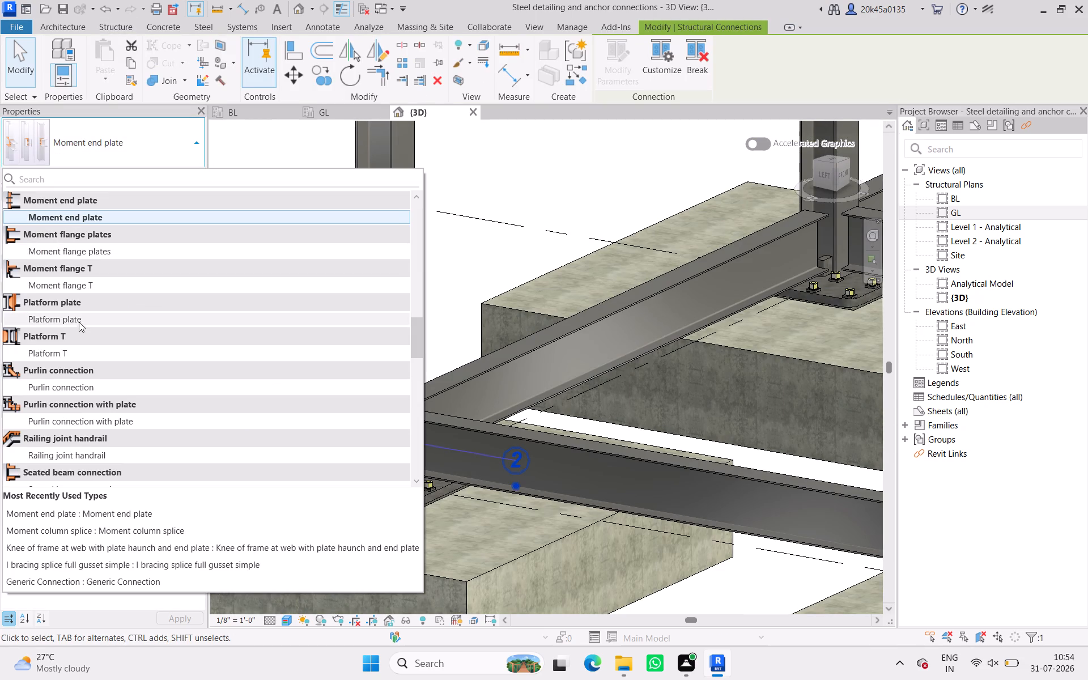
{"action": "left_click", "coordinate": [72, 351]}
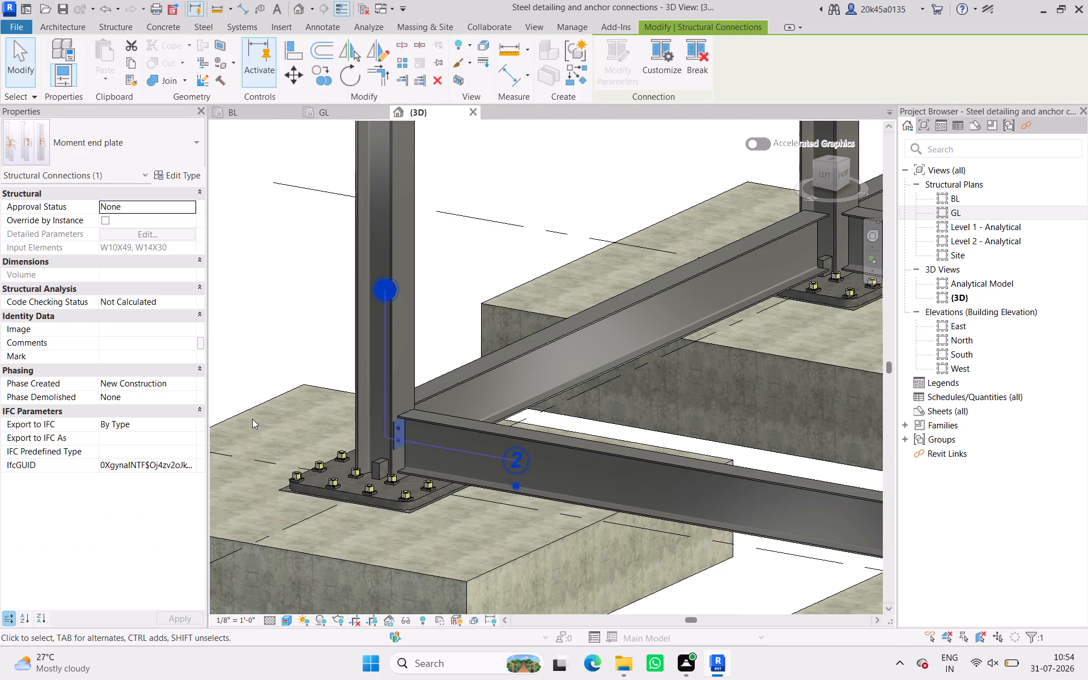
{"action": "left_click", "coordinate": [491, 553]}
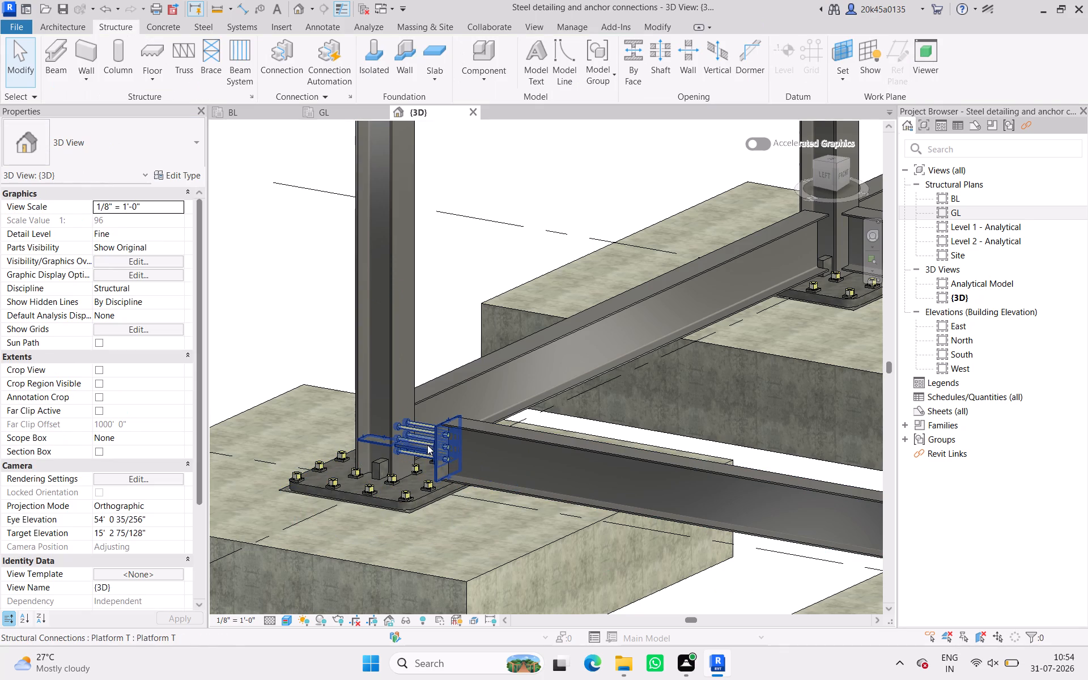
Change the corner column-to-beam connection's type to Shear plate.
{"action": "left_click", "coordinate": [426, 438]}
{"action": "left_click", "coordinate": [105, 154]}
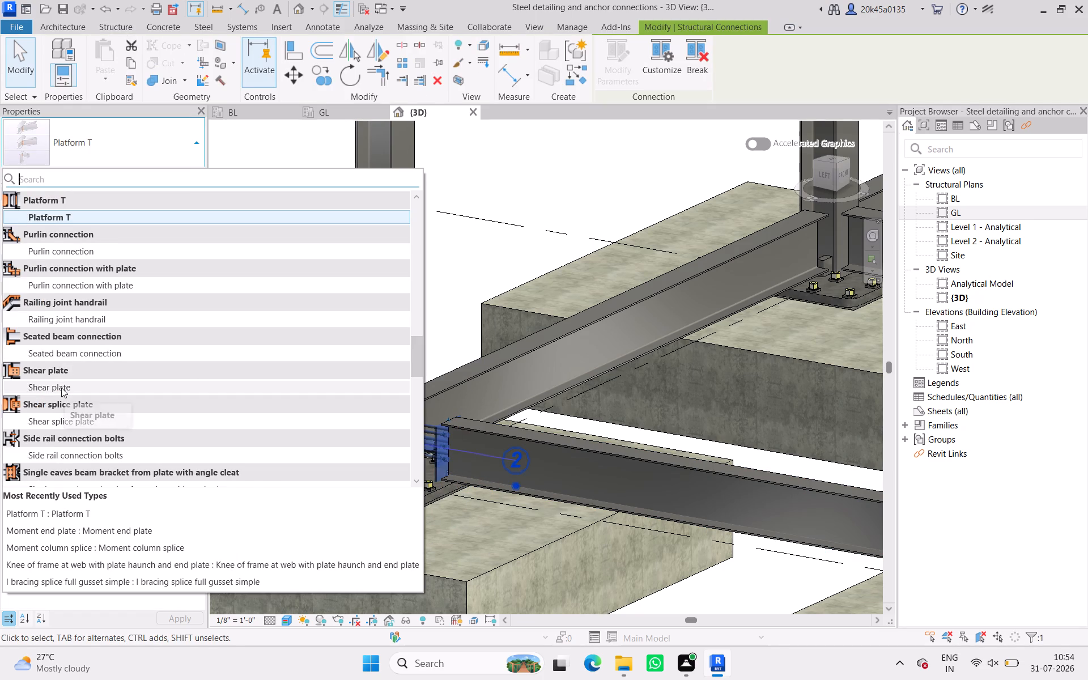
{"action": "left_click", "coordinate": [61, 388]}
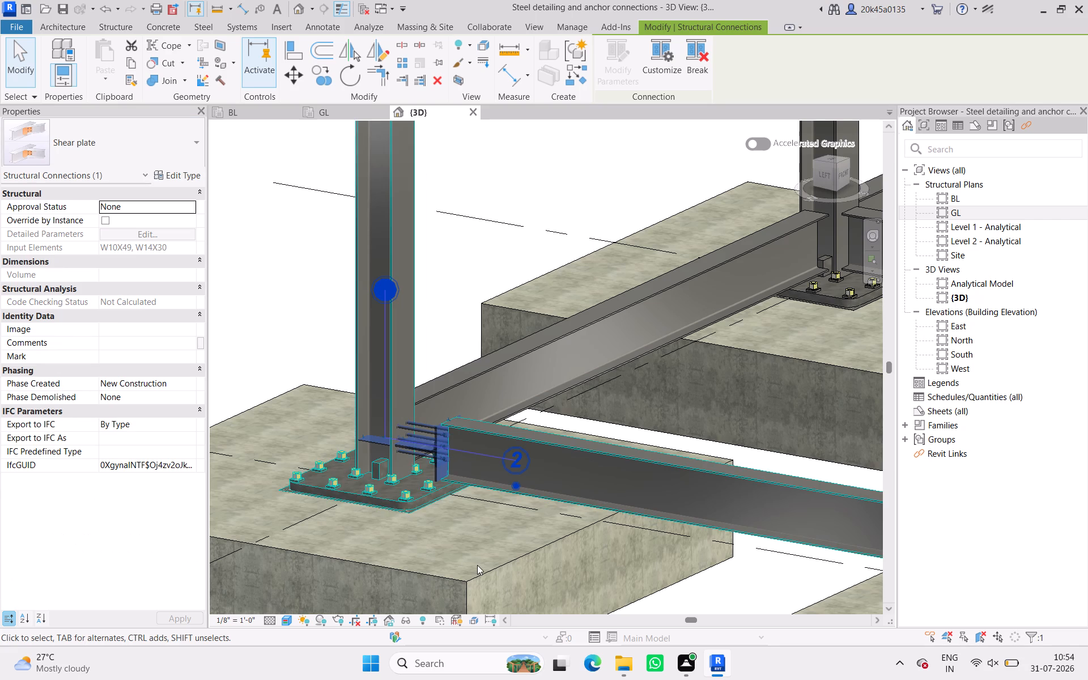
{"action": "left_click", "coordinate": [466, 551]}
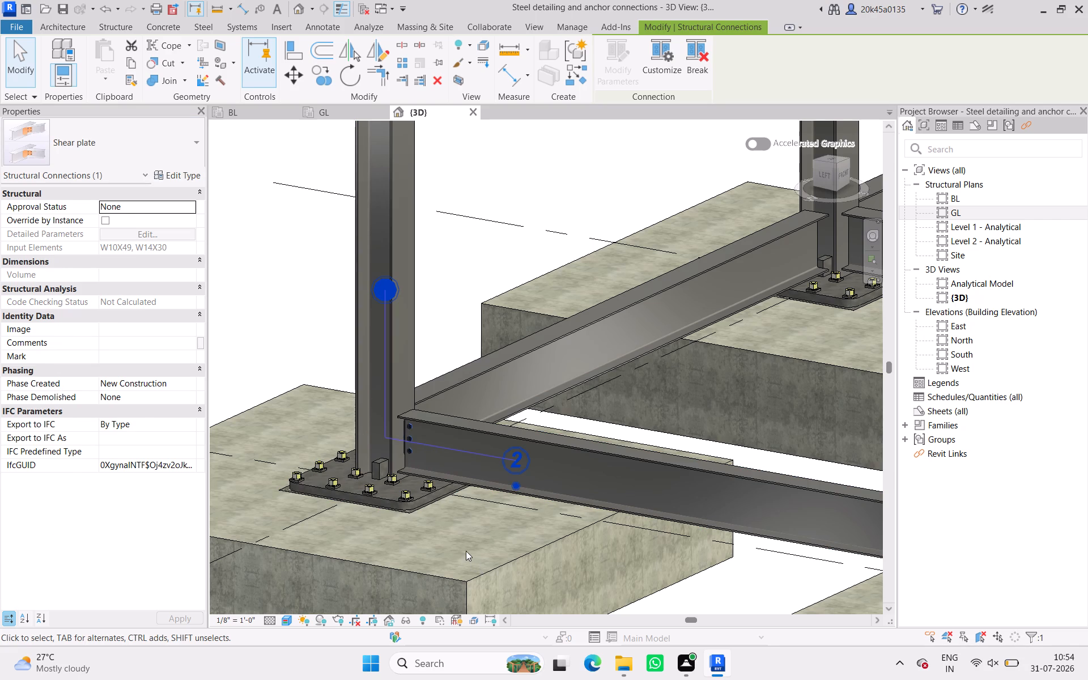
Change the corner column-to-beam connection's type to Shear splice plate and inspect the joint from the opposite side.
{"action": "scroll", "coordinate": [398, 420], "scroll_direction": "up", "scroll_amount": 5}
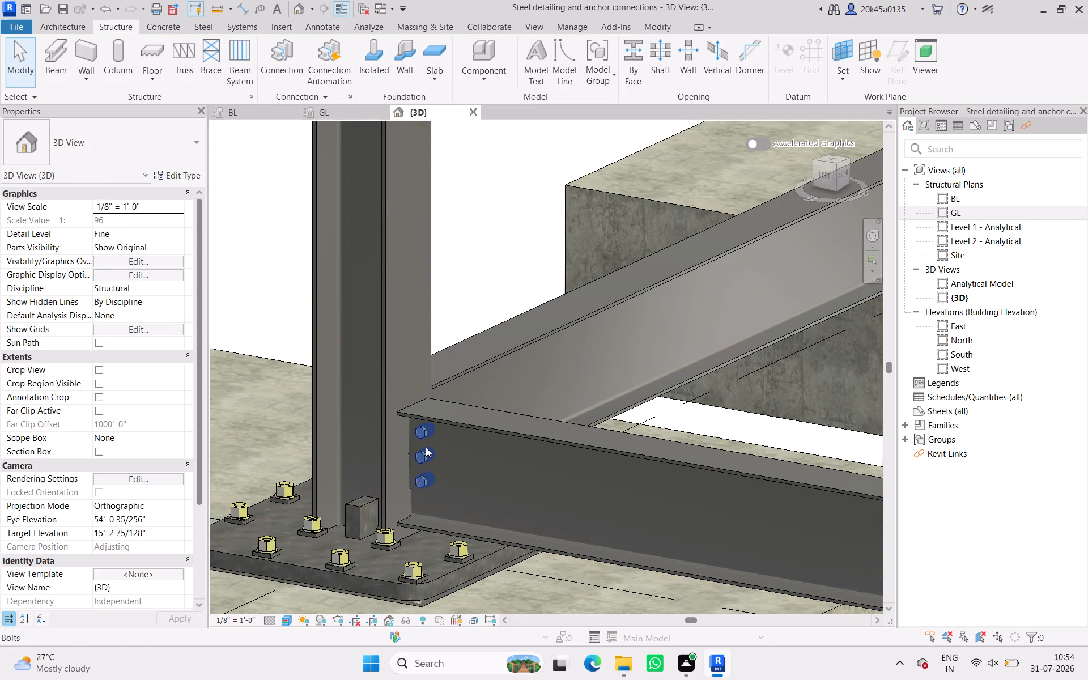
{"action": "left_click", "coordinate": [426, 447]}
{"action": "left_click", "coordinate": [131, 144]}
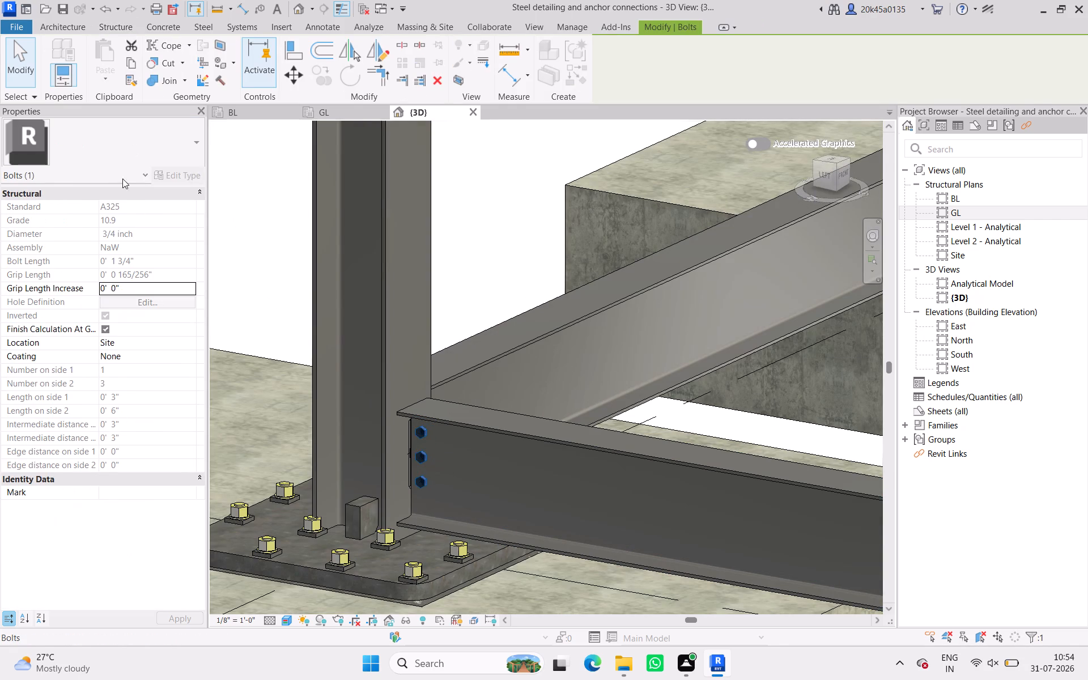
{"action": "left_click", "coordinate": [262, 380]}
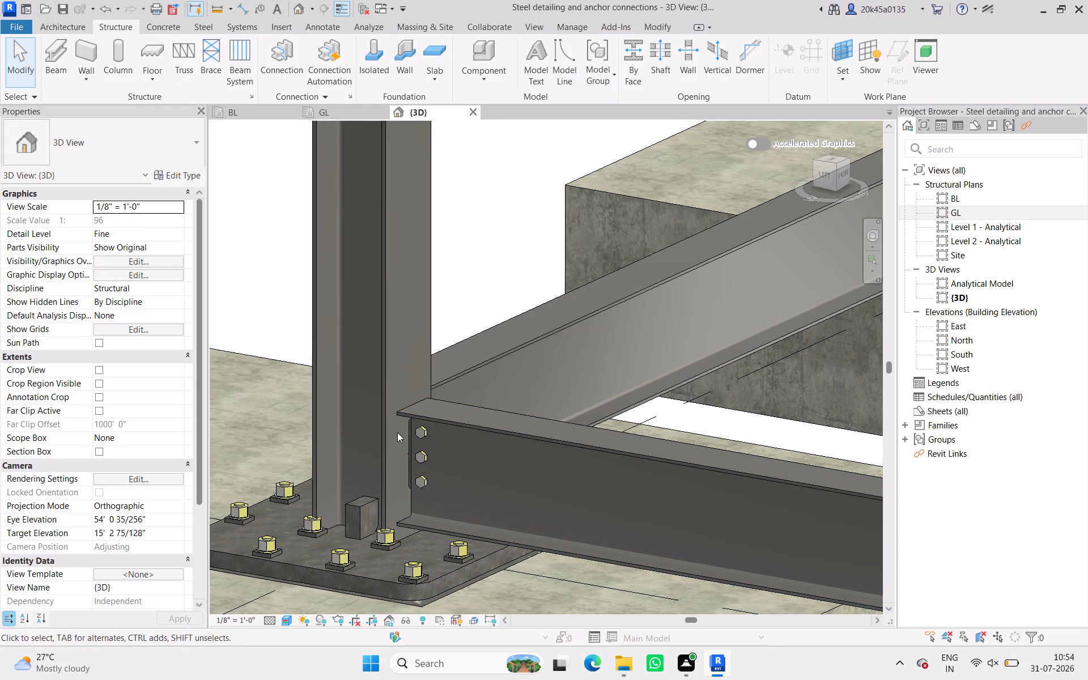
{"action": "left_click", "coordinate": [406, 431]}
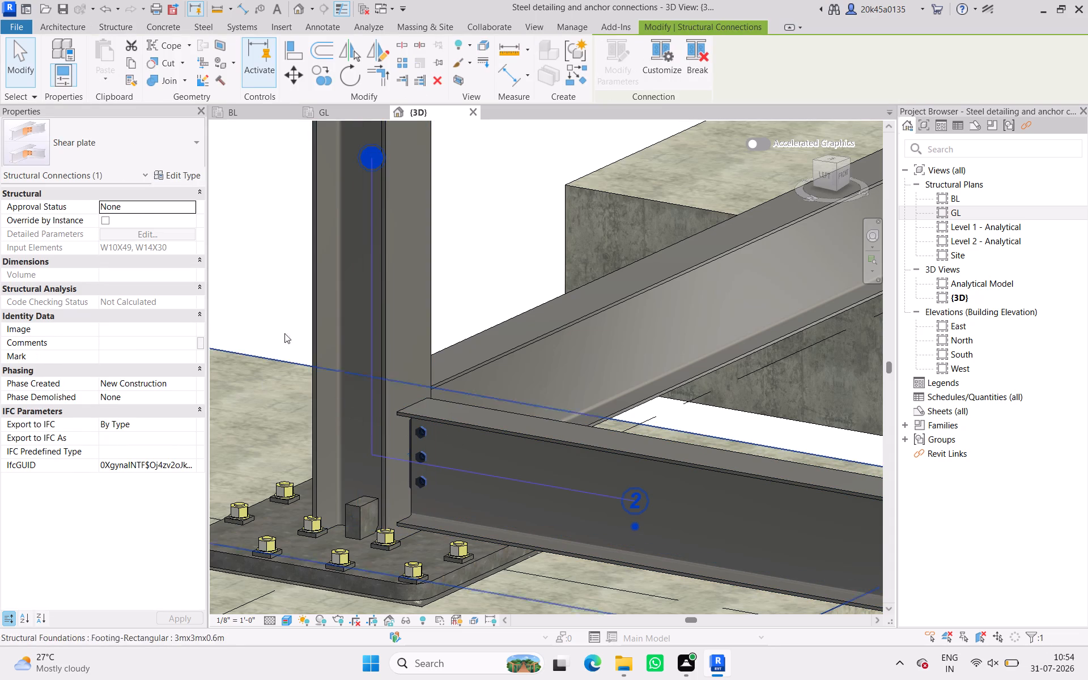
{"action": "left_click", "coordinate": [92, 118]}
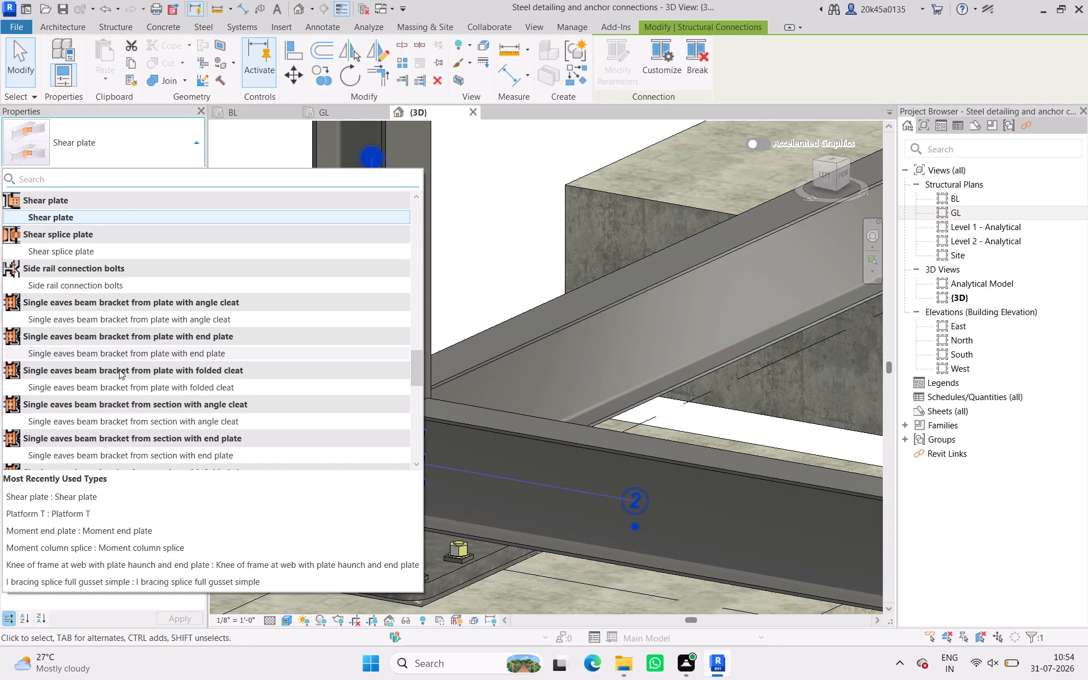
{"action": "left_click", "coordinate": [80, 254]}
{"action": "scroll", "coordinate": [390, 414], "scroll_direction": "down", "scroll_amount": 3}
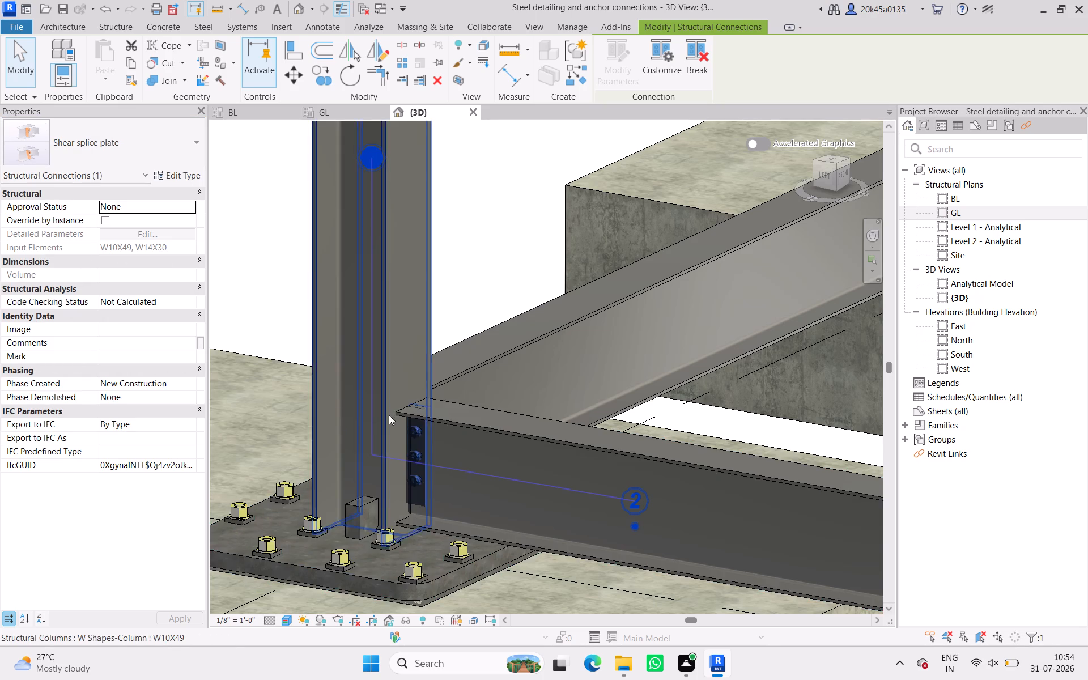
{"action": "scroll", "coordinate": [389, 415], "scroll_direction": "down", "scroll_amount": 2}
{"action": "middle_click_drag", "start_coordinate": [542, 455], "coordinate": [249, 482], "text": "shift"}
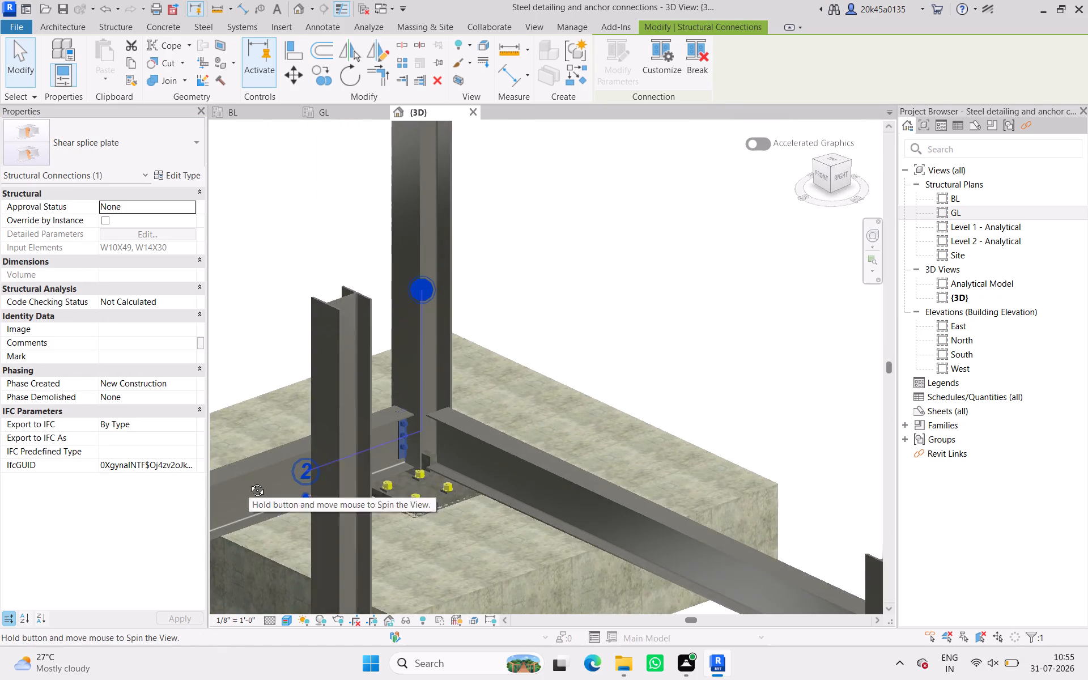
{"action": "middle_click_drag", "start_coordinate": [249, 482], "coordinate": [241, 474], "text": "shift"}
{"action": "scroll", "coordinate": [403, 437], "scroll_direction": "up", "scroll_amount": 4}
{"action": "left_click", "coordinate": [552, 324]}
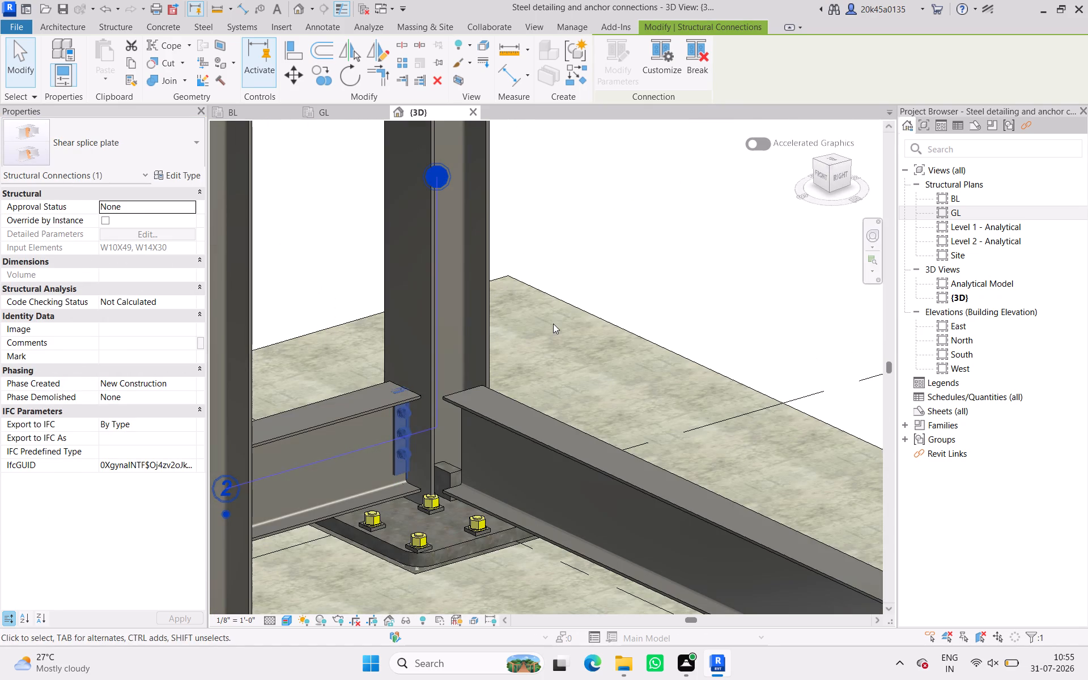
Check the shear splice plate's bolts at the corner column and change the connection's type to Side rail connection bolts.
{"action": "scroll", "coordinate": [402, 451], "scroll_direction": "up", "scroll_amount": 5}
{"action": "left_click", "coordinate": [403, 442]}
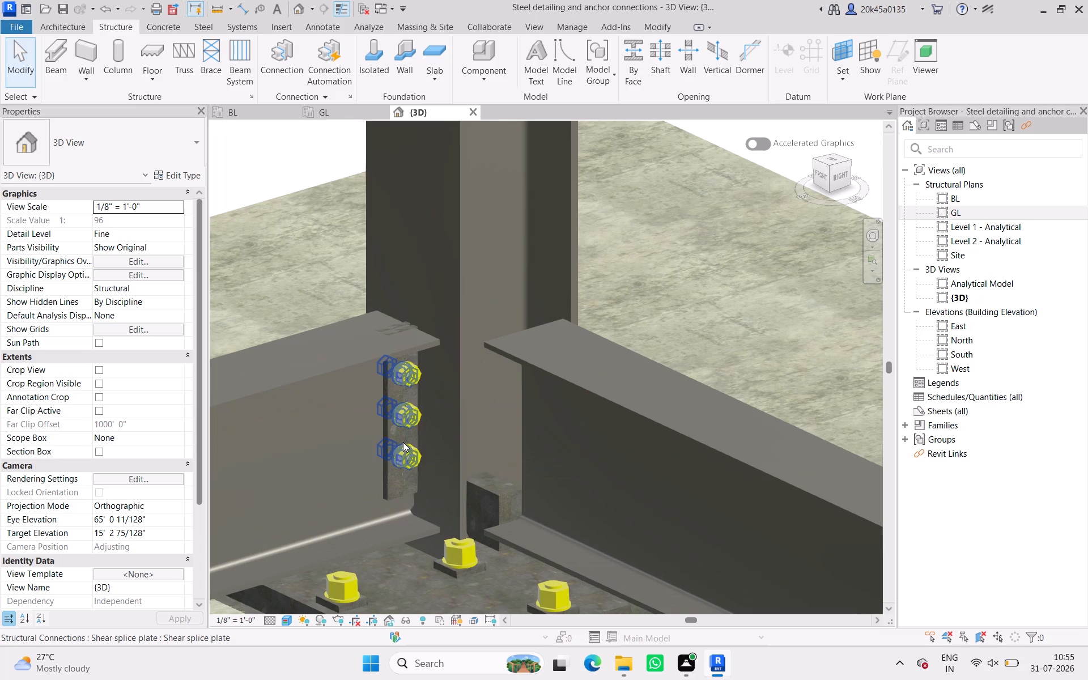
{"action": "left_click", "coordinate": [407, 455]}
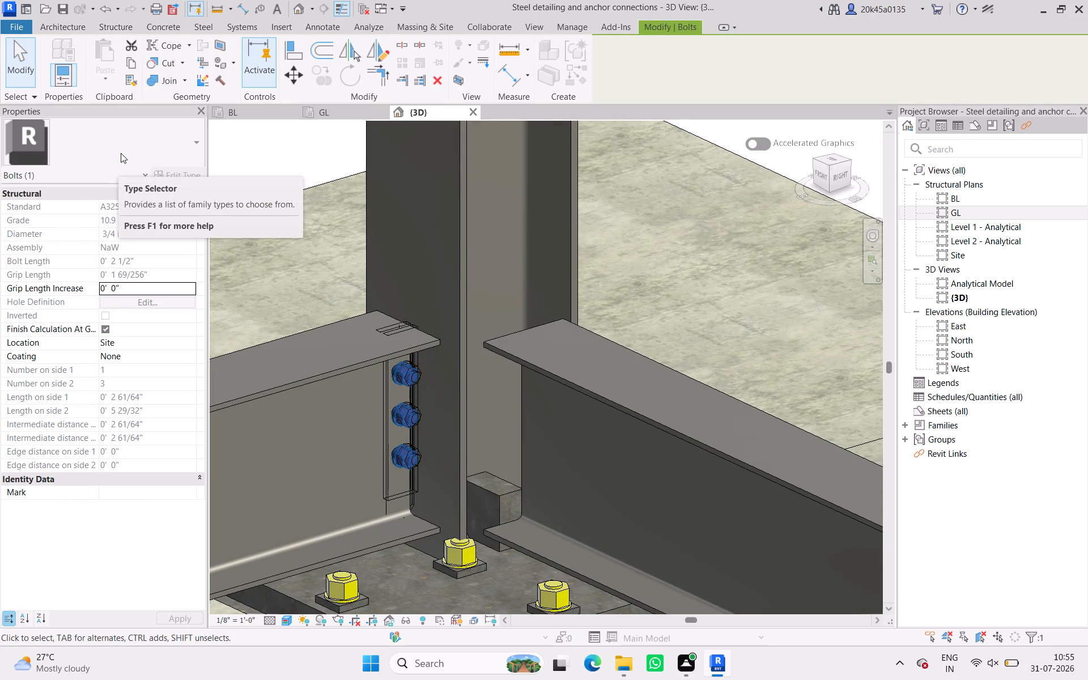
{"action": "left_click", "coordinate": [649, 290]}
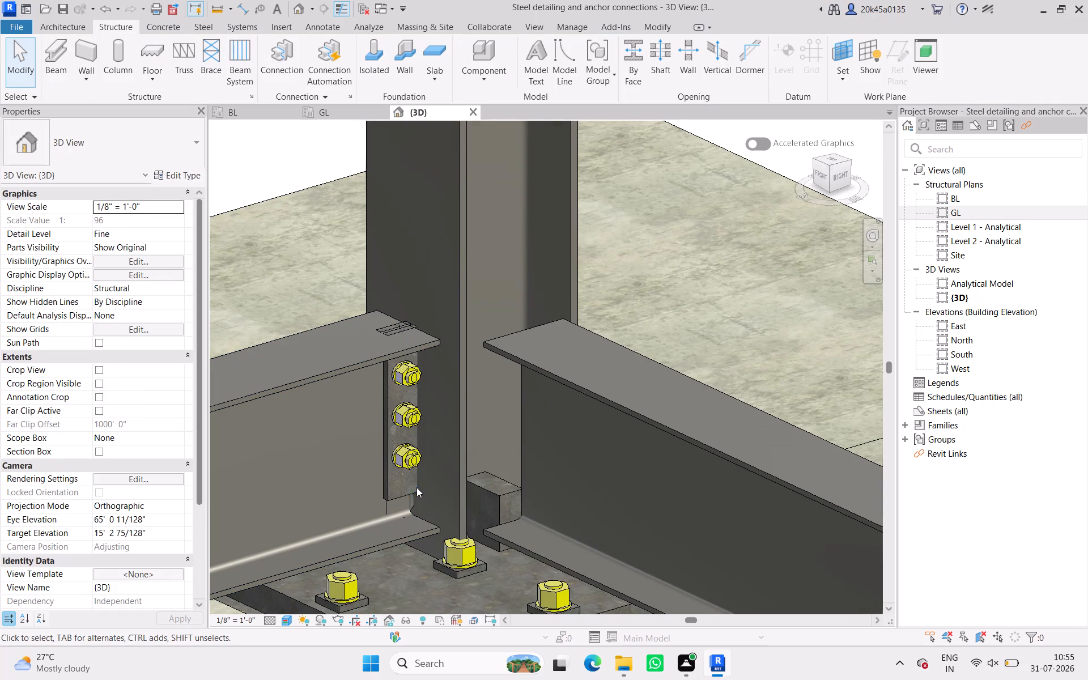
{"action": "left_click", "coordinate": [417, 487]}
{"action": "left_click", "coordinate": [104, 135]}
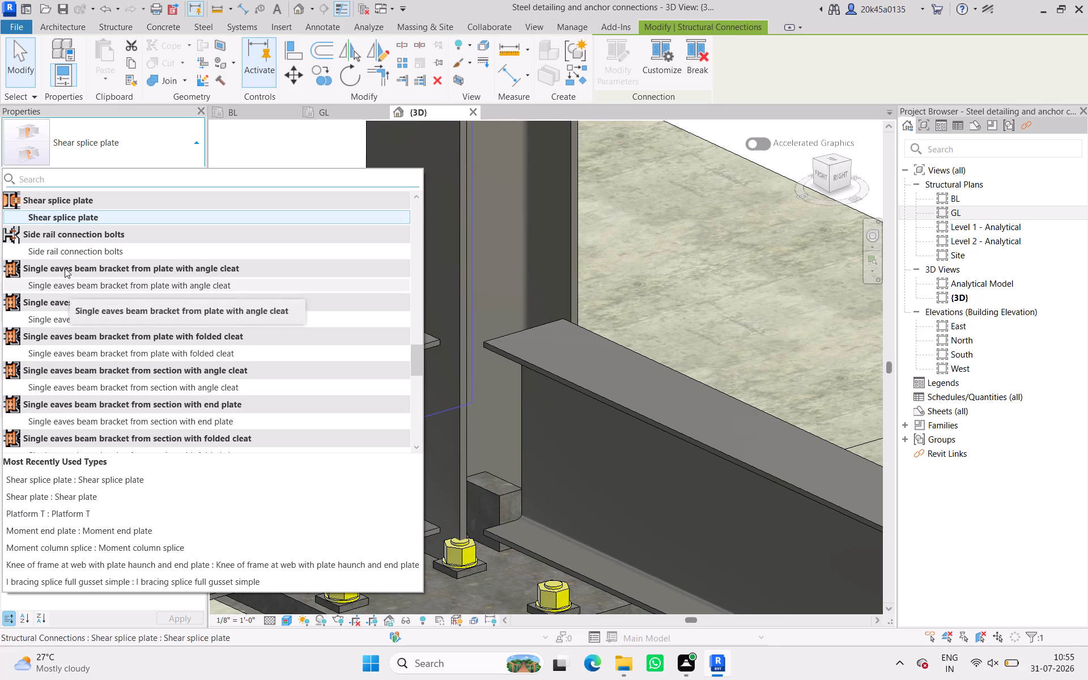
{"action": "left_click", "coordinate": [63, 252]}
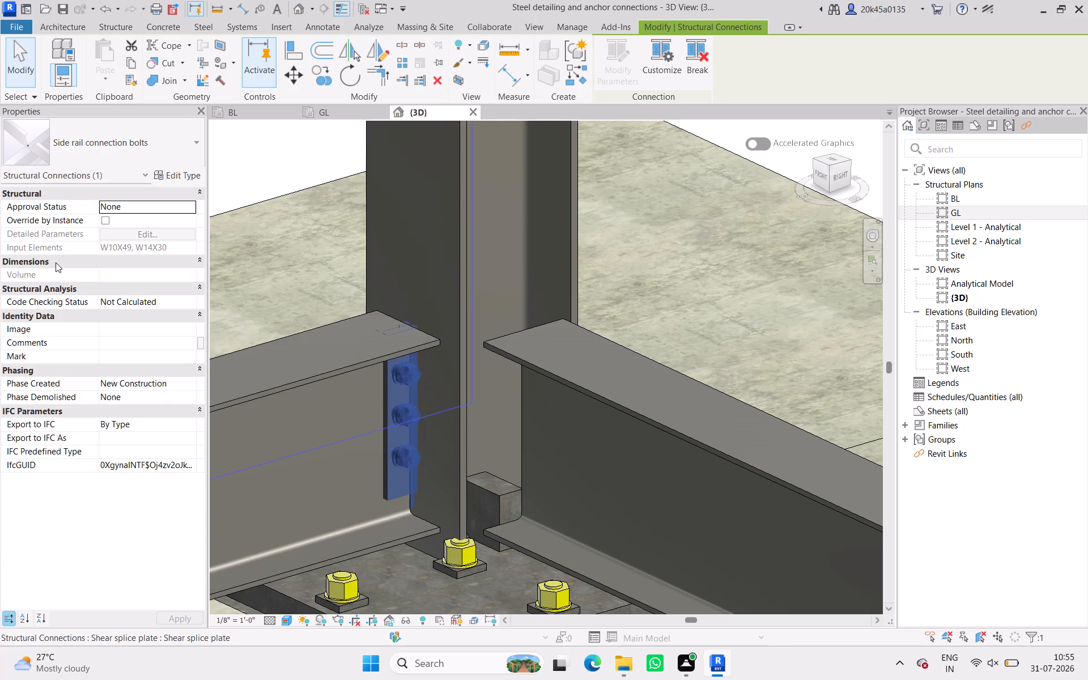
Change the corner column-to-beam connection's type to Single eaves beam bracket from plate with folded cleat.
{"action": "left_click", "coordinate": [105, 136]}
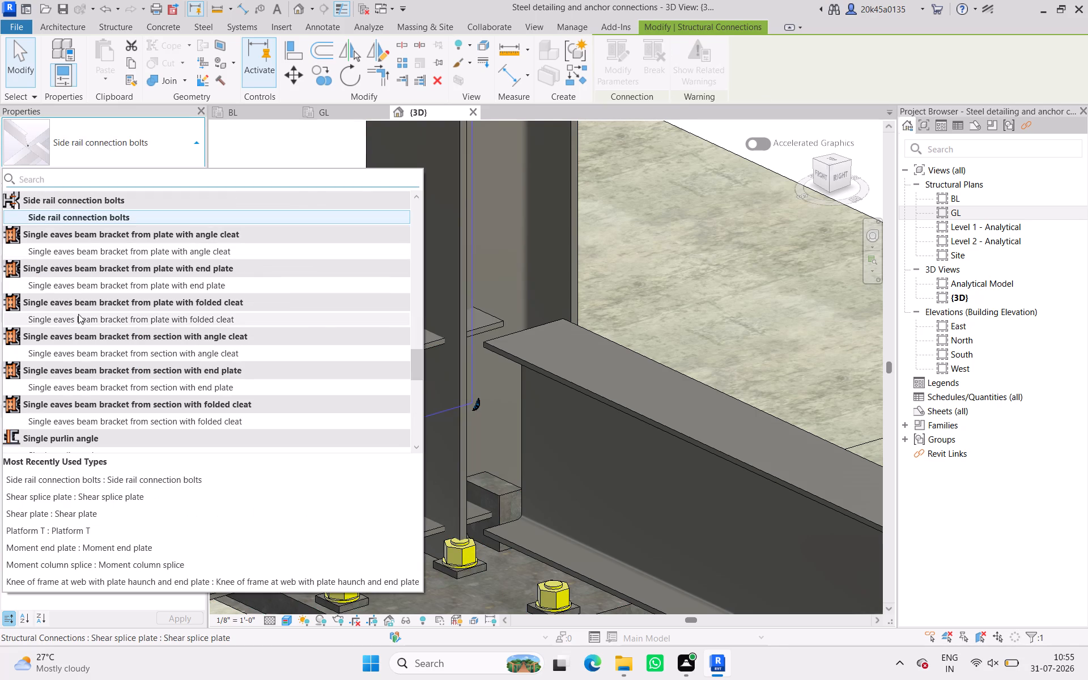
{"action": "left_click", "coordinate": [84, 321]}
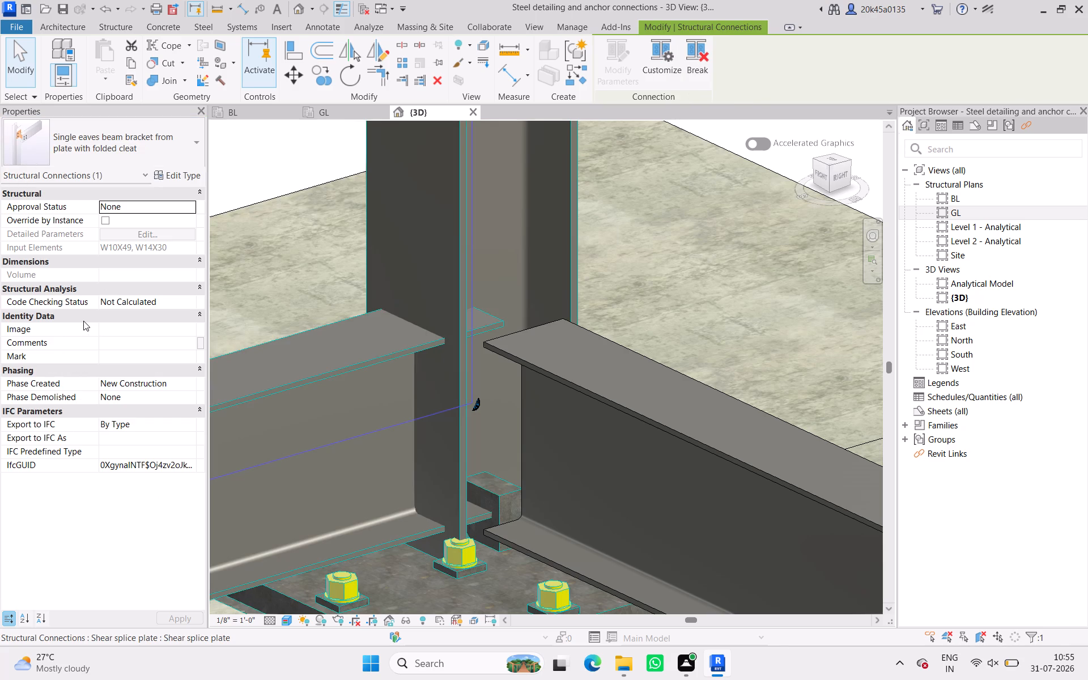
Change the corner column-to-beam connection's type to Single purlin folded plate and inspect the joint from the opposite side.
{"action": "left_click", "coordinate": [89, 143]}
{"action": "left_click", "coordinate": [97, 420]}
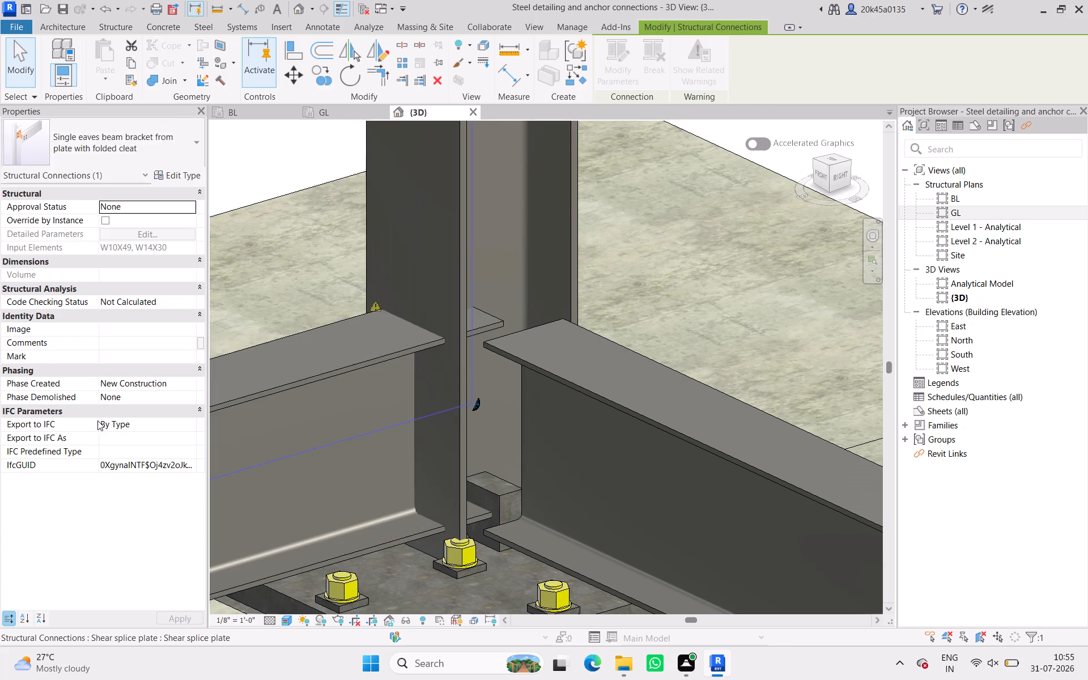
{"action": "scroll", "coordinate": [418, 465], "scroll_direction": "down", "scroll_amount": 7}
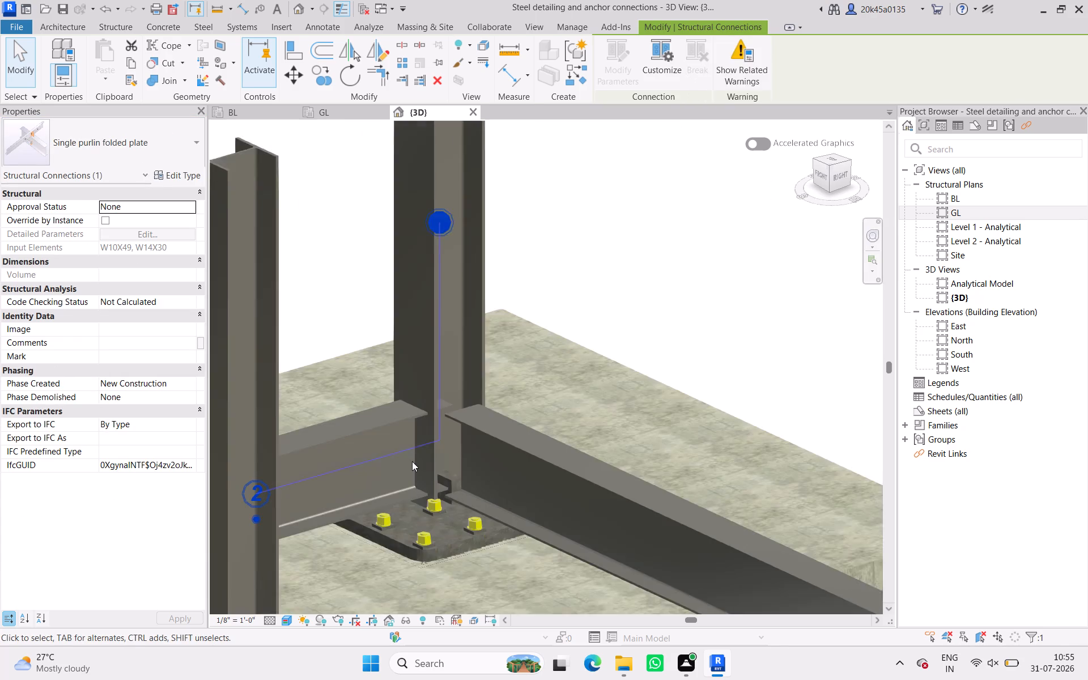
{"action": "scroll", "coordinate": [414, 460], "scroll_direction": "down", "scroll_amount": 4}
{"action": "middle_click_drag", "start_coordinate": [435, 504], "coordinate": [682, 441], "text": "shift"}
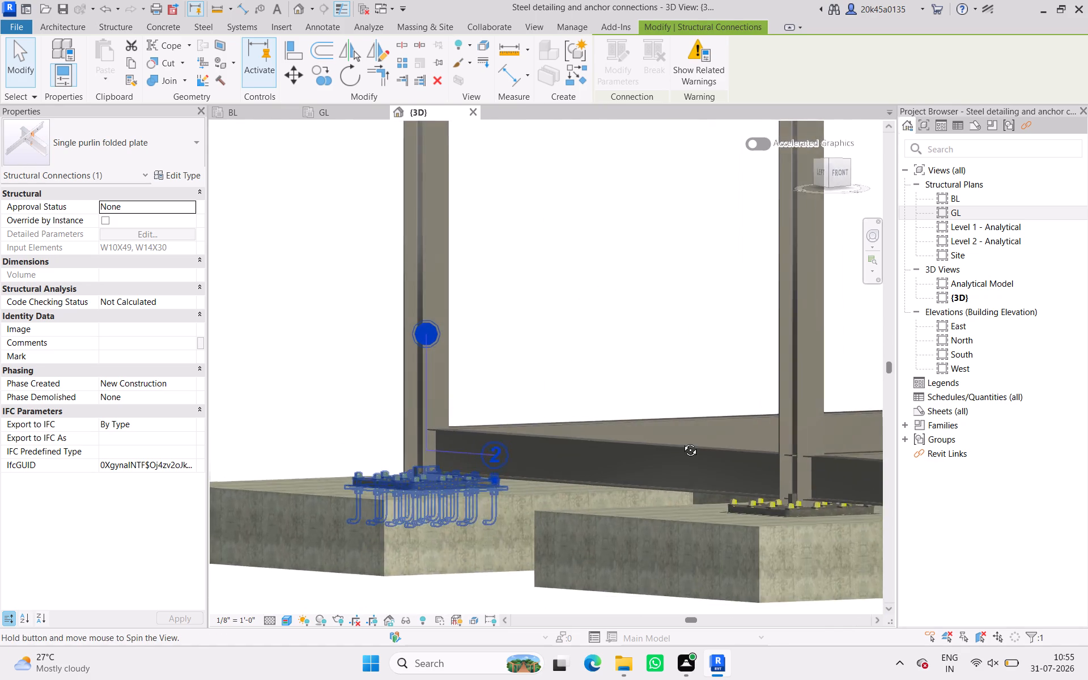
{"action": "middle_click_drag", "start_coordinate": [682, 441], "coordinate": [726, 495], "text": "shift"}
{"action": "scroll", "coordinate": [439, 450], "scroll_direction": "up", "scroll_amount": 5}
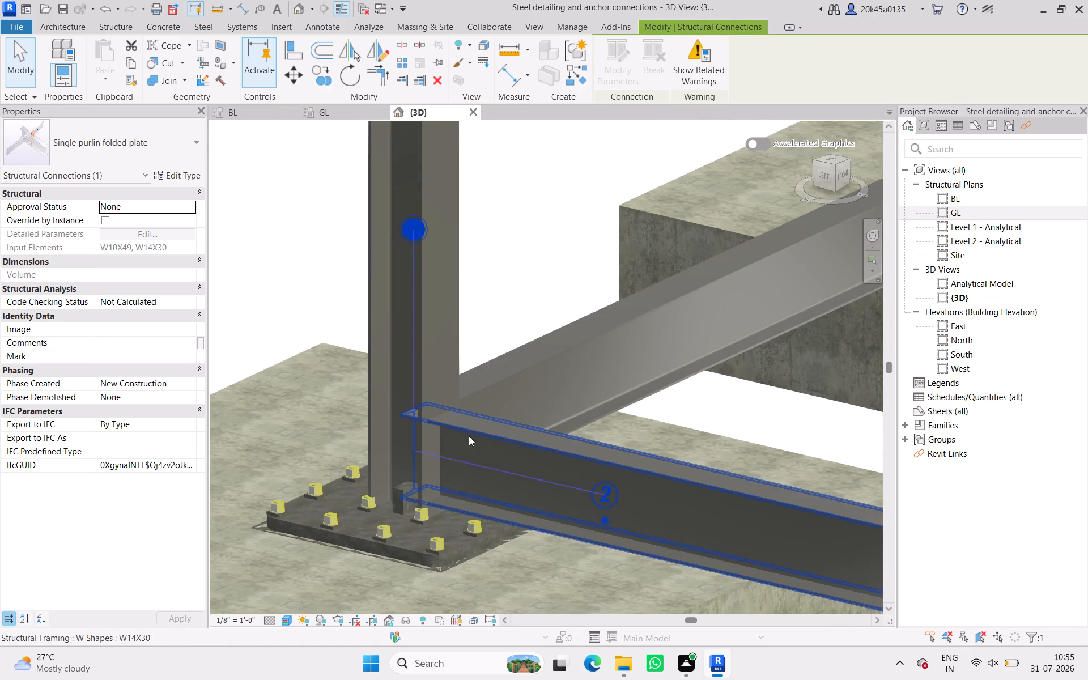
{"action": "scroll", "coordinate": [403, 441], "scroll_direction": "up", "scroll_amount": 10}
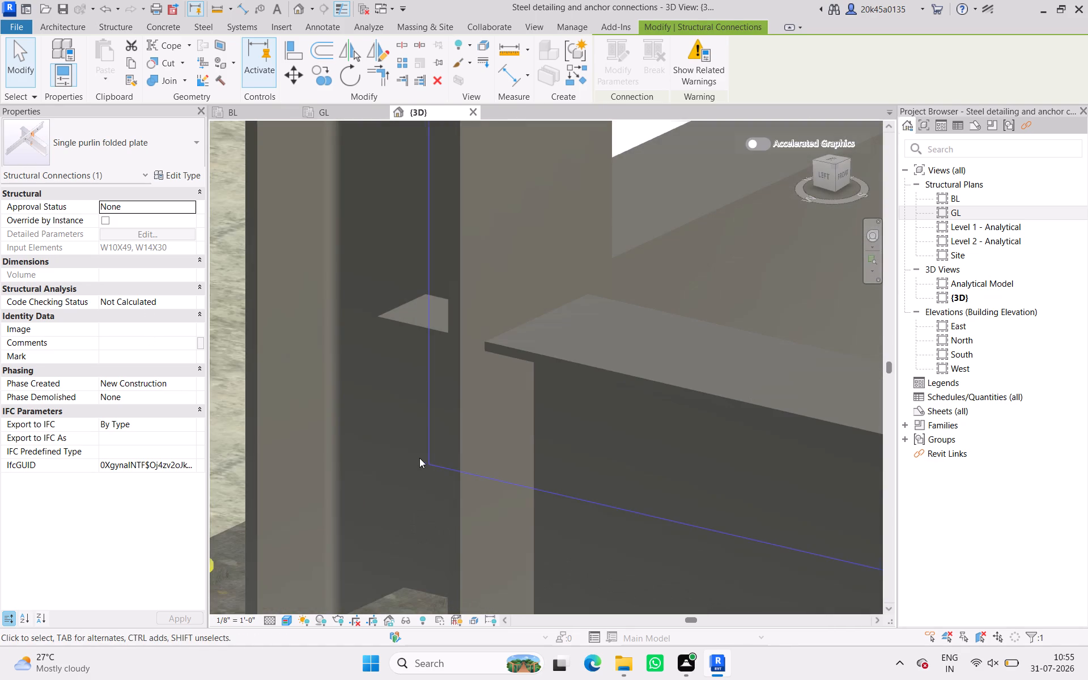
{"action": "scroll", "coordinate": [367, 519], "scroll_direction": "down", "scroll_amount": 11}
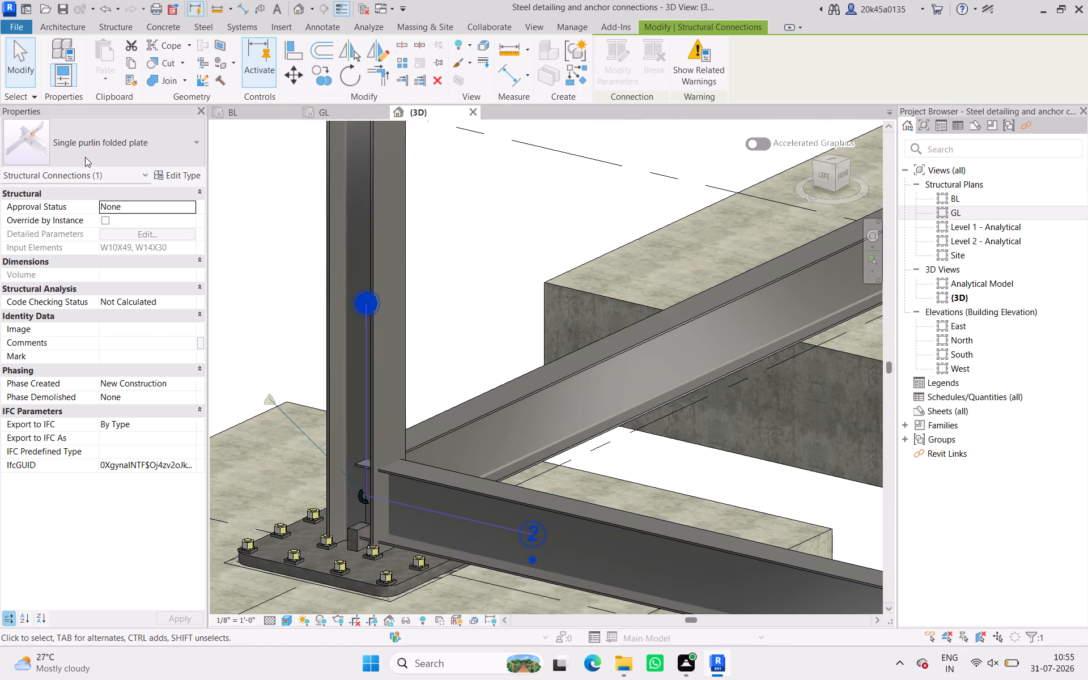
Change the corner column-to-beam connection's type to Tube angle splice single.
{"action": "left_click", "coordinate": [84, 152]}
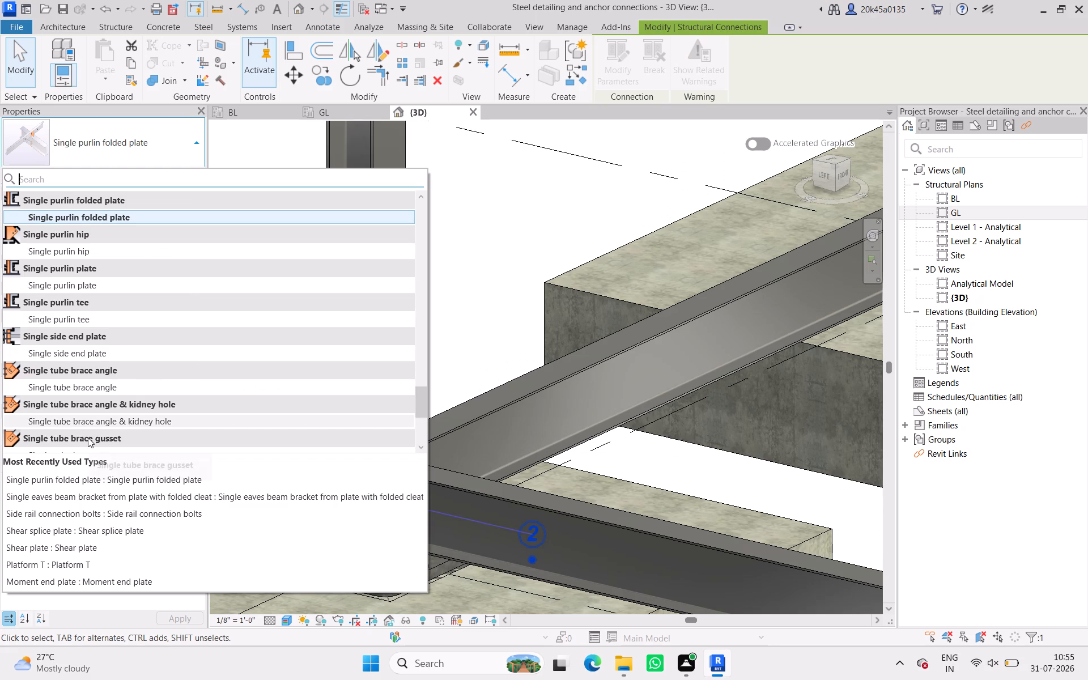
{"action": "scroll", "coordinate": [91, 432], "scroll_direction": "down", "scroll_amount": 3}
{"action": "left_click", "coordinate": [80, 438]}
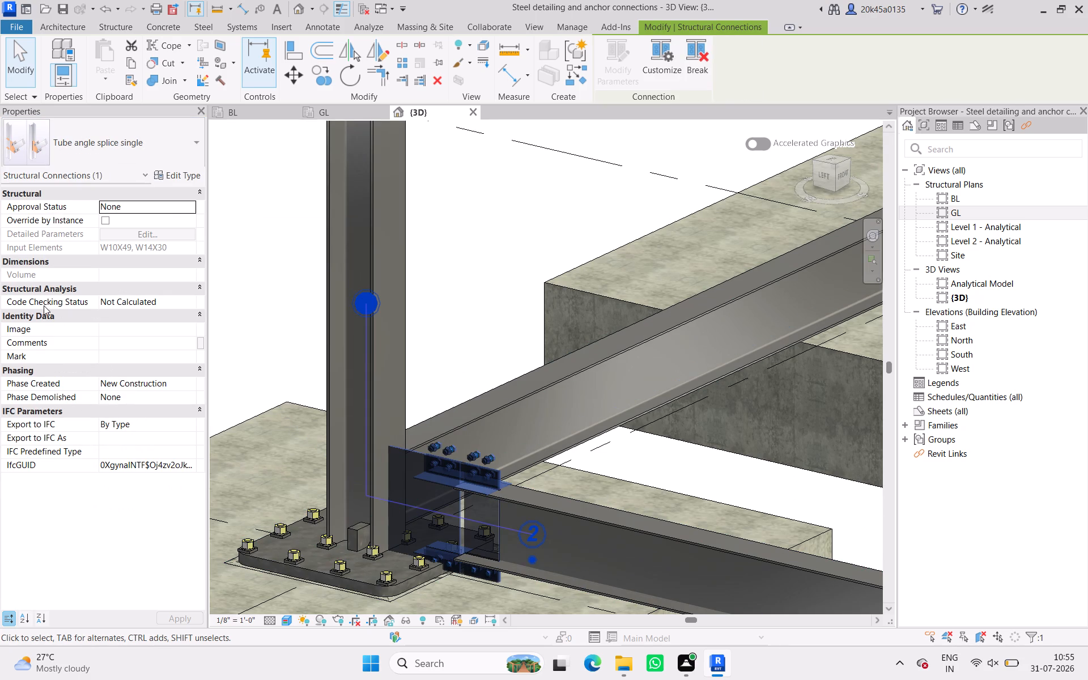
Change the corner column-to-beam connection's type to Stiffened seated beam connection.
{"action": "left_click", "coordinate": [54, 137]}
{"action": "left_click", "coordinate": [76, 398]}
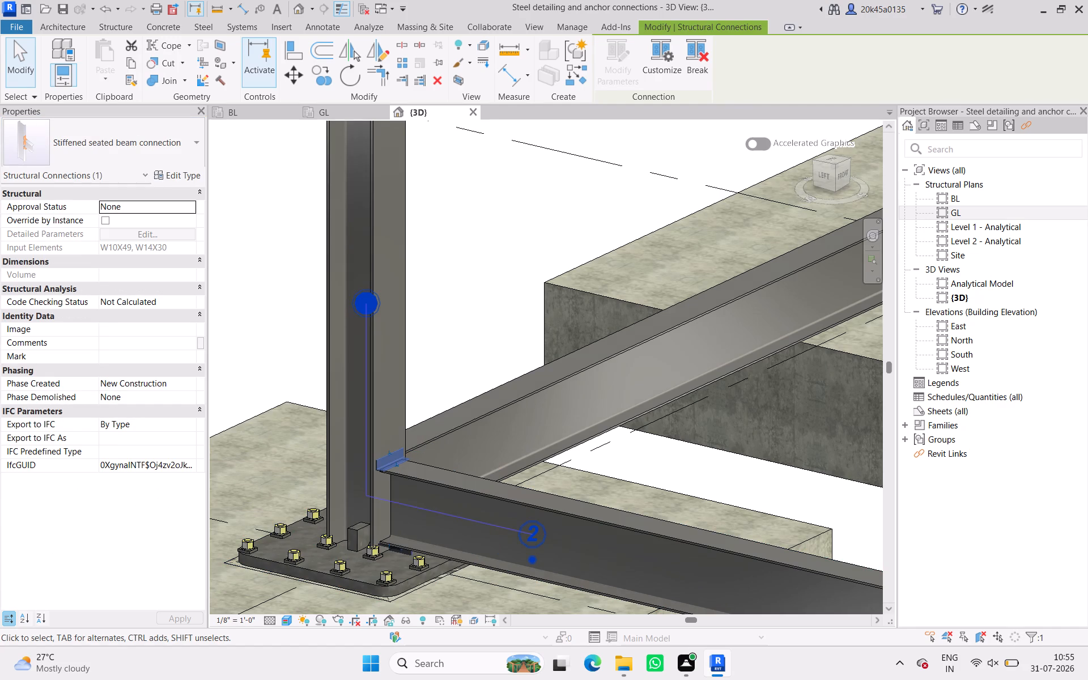
Examine the stiffened seated beam connection's angle on the beam's top flange at the corner column up close.
{"action": "scroll", "coordinate": [571, 539], "scroll_direction": "down", "scroll_amount": 2}
{"action": "middle_click", "coordinate": [613, 516], "text": "ctrl"}
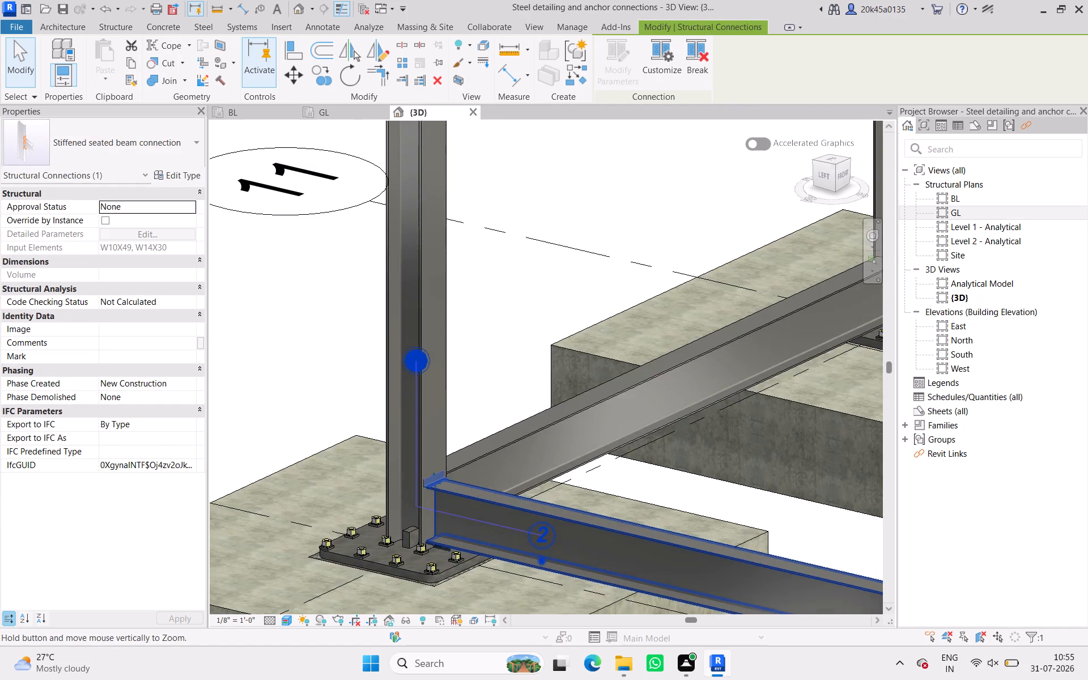
{"action": "left_click", "coordinate": [548, 610]}
{"action": "left_click_drag", "start_coordinate": [488, 568], "coordinate": [475, 530]}
{"action": "scroll", "coordinate": [432, 503], "scroll_direction": "up", "scroll_amount": 5}
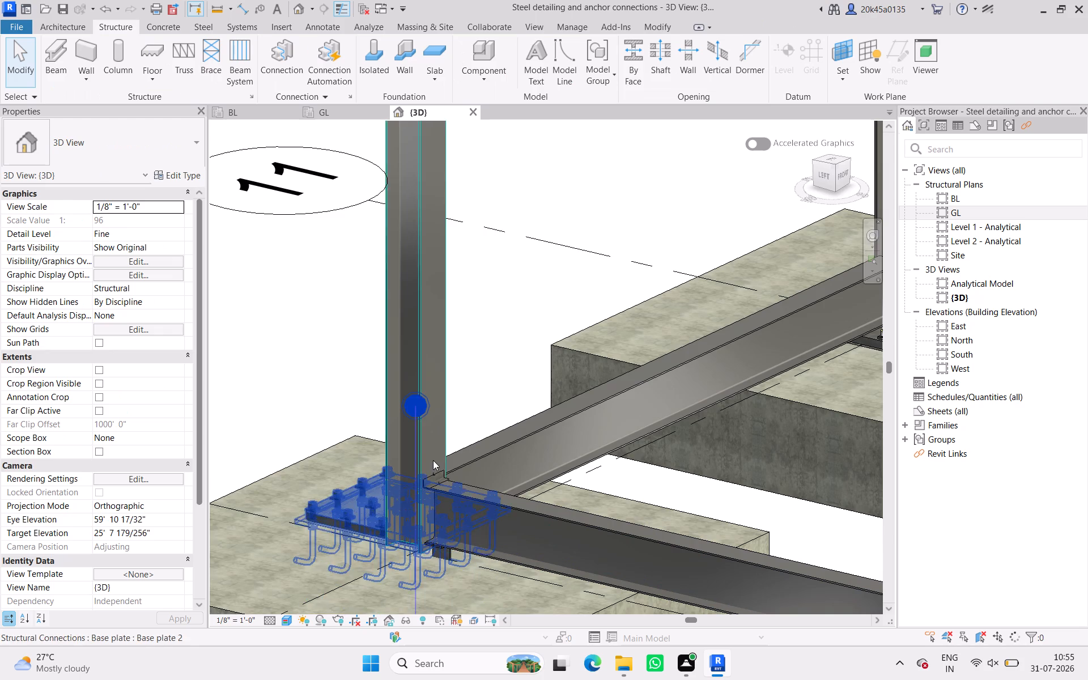
{"action": "scroll", "coordinate": [443, 452], "scroll_direction": "up", "scroll_amount": 4}
{"action": "scroll", "coordinate": [454, 456], "scroll_direction": "down", "scroll_amount": 3}
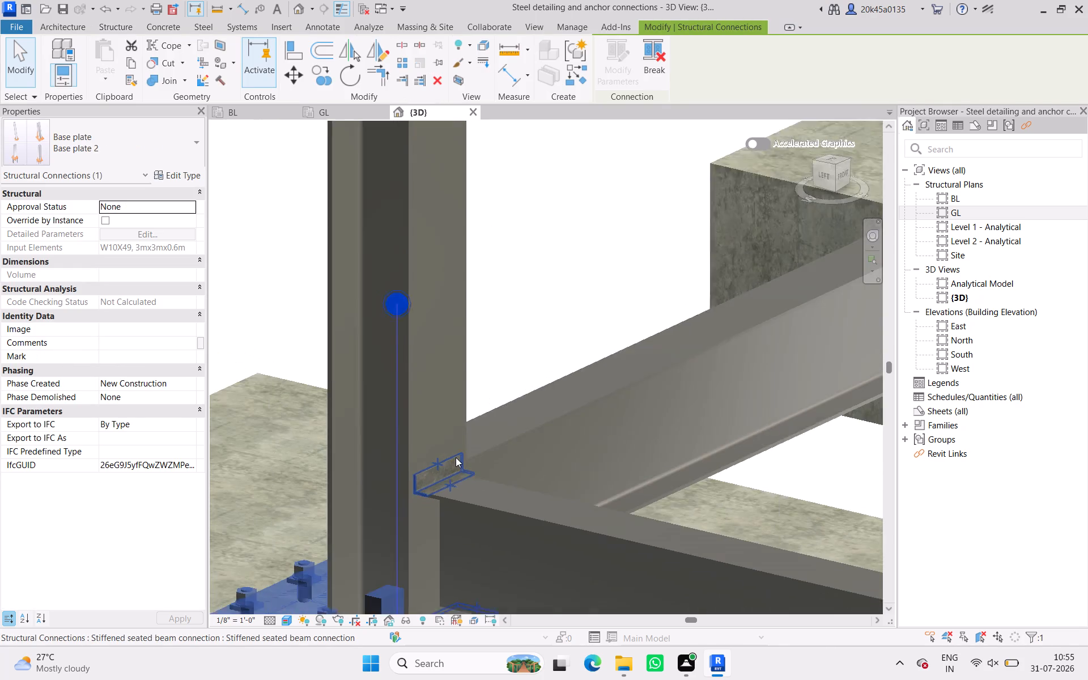
{"action": "scroll", "coordinate": [456, 457], "scroll_direction": "down", "scroll_amount": 4}
{"action": "scroll", "coordinate": [439, 490], "scroll_direction": "up", "scroll_amount": 8}
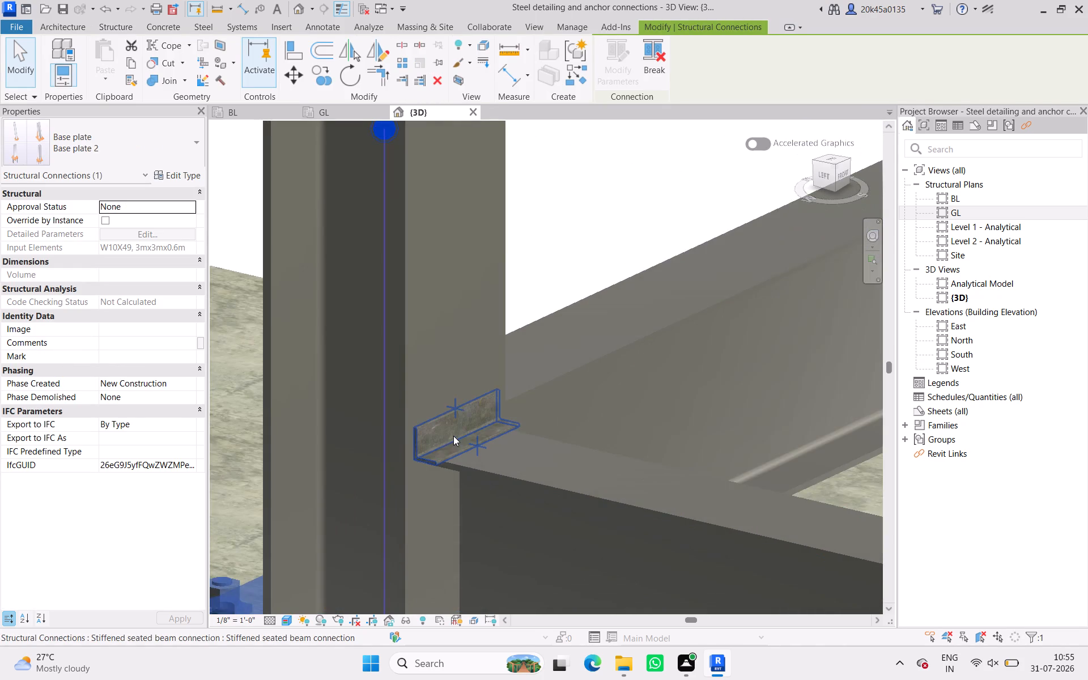
{"action": "scroll", "coordinate": [453, 436], "scroll_direction": "up", "scroll_amount": 11}
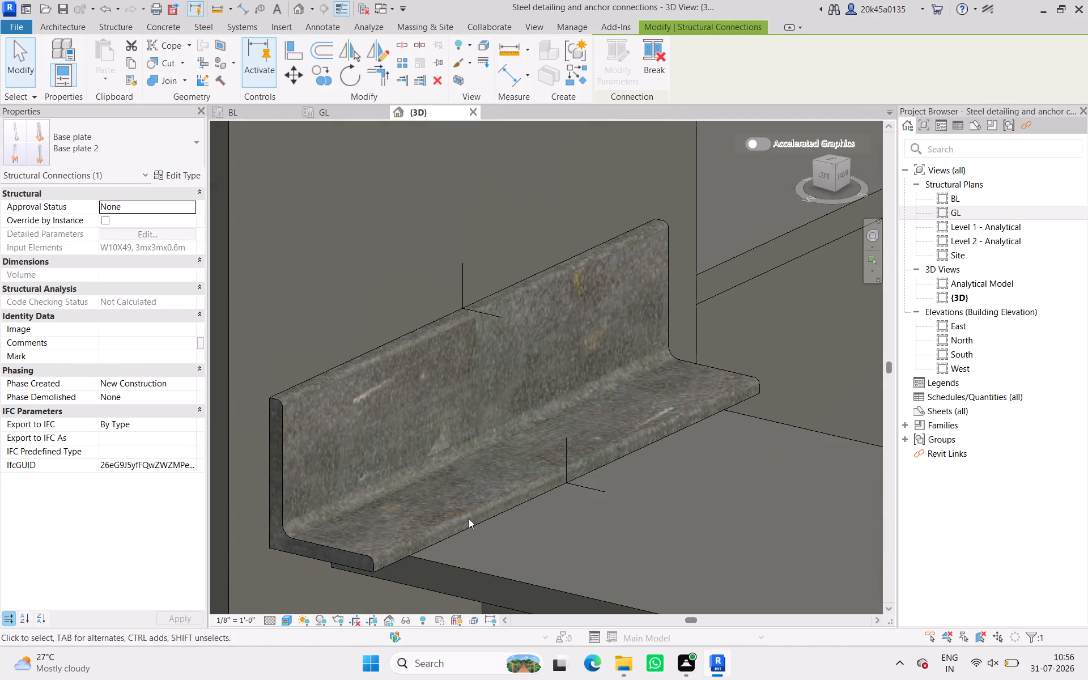
{"action": "scroll", "coordinate": [469, 518], "scroll_direction": "down", "scroll_amount": 11}
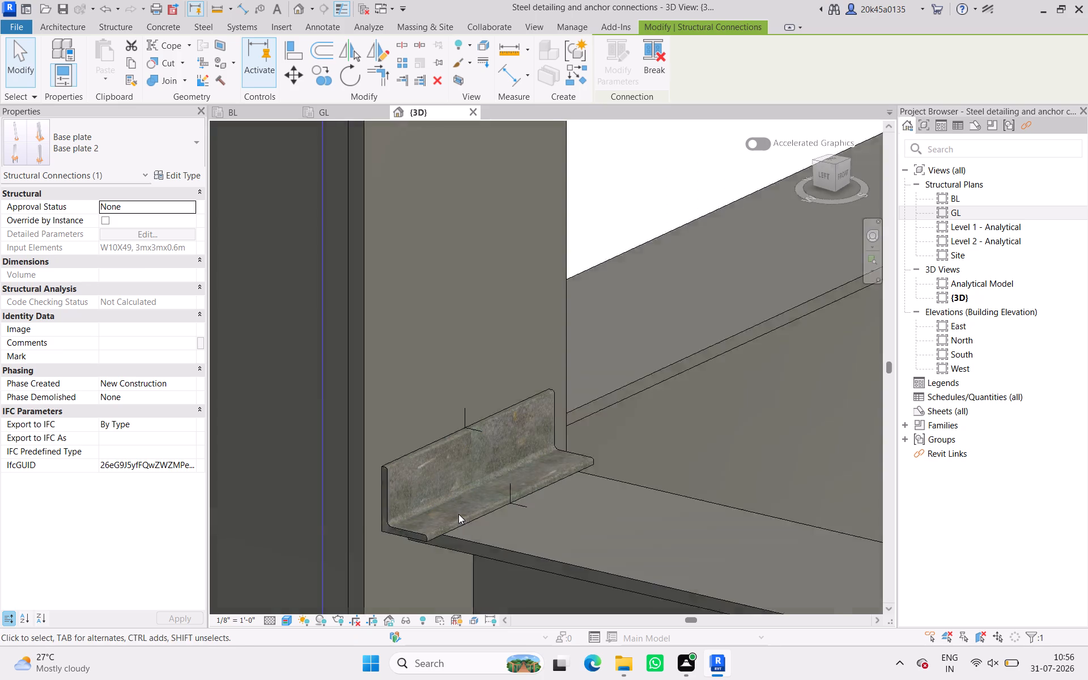
{"action": "scroll", "coordinate": [458, 514], "scroll_direction": "down", "scroll_amount": 10}
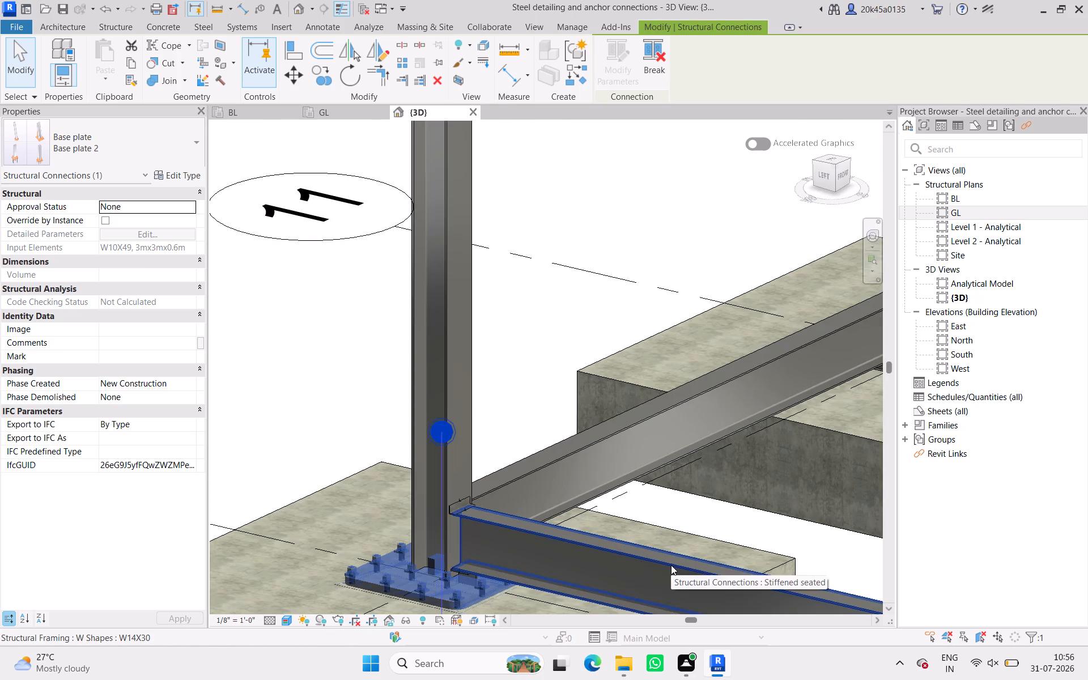
Examine the corner column joint and the surrounding frame from several sides.
{"action": "middle_click_drag", "start_coordinate": [671, 571], "coordinate": [343, 573], "text": "shift"}
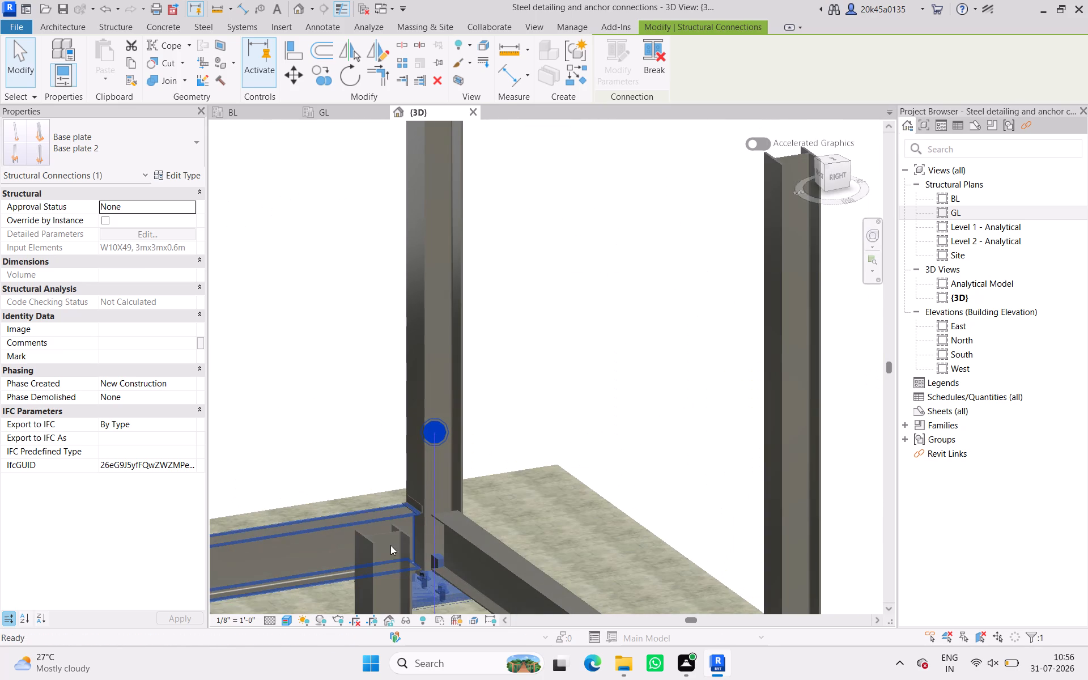
{"action": "scroll", "coordinate": [415, 511], "scroll_direction": "up", "scroll_amount": 15}
{"action": "scroll", "coordinate": [460, 502], "scroll_direction": "down", "scroll_amount": 17}
{"action": "scroll", "coordinate": [460, 519], "scroll_direction": "down", "scroll_amount": 4}
{"action": "middle_click_drag", "start_coordinate": [468, 563], "coordinate": [583, 577], "text": "shift"}
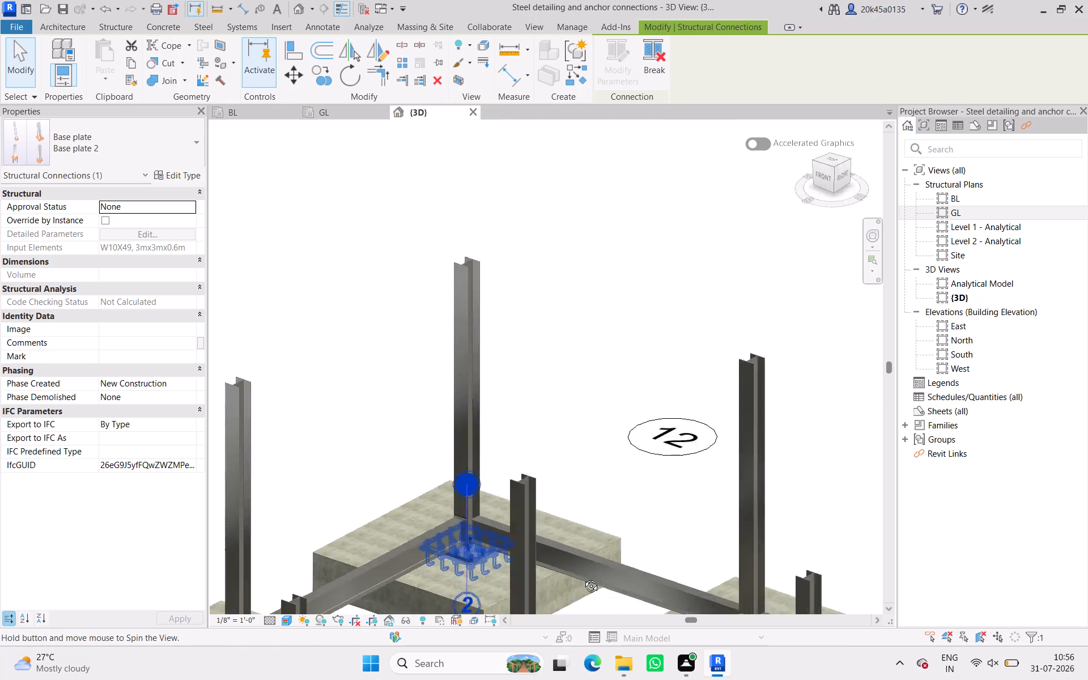
{"action": "middle_click_drag", "start_coordinate": [583, 577], "coordinate": [792, 535], "text": "shift"}
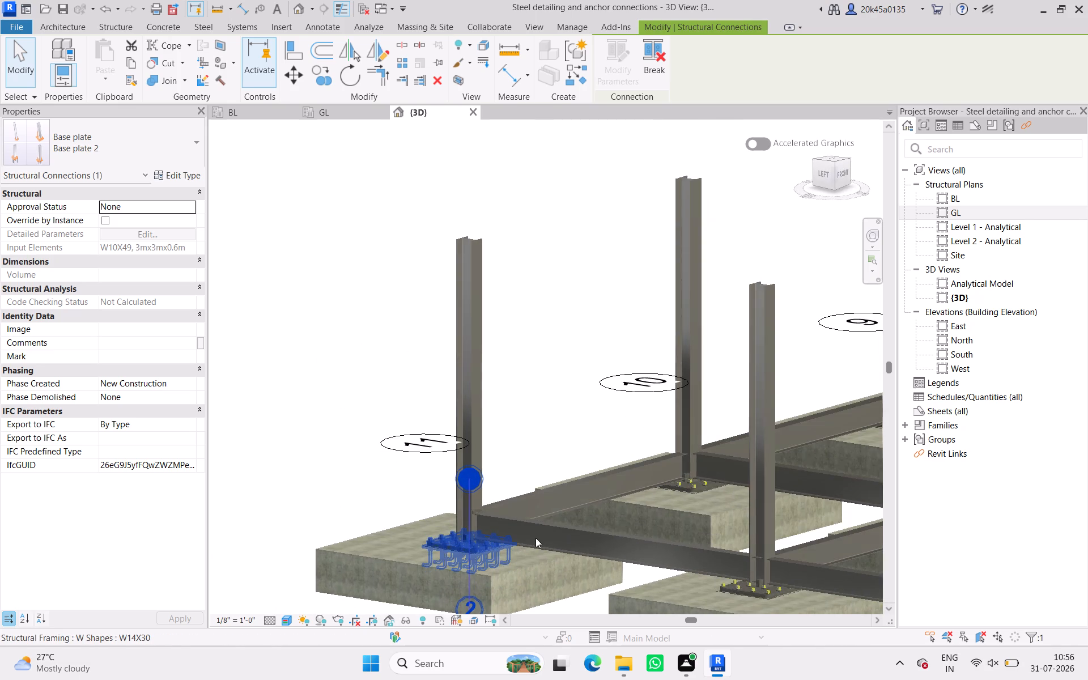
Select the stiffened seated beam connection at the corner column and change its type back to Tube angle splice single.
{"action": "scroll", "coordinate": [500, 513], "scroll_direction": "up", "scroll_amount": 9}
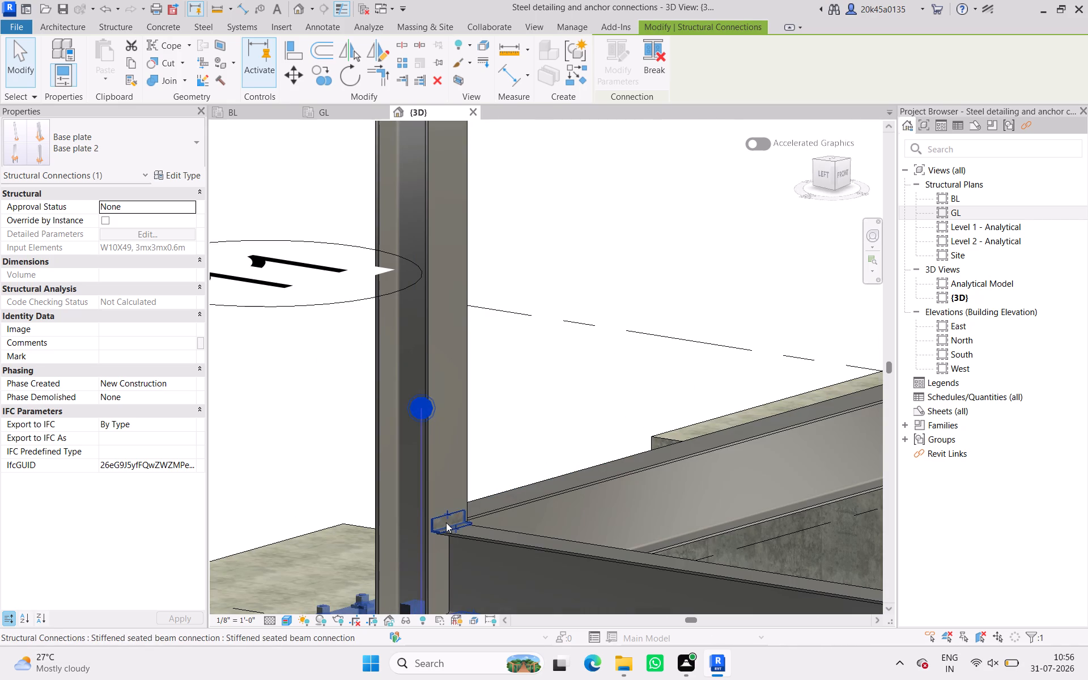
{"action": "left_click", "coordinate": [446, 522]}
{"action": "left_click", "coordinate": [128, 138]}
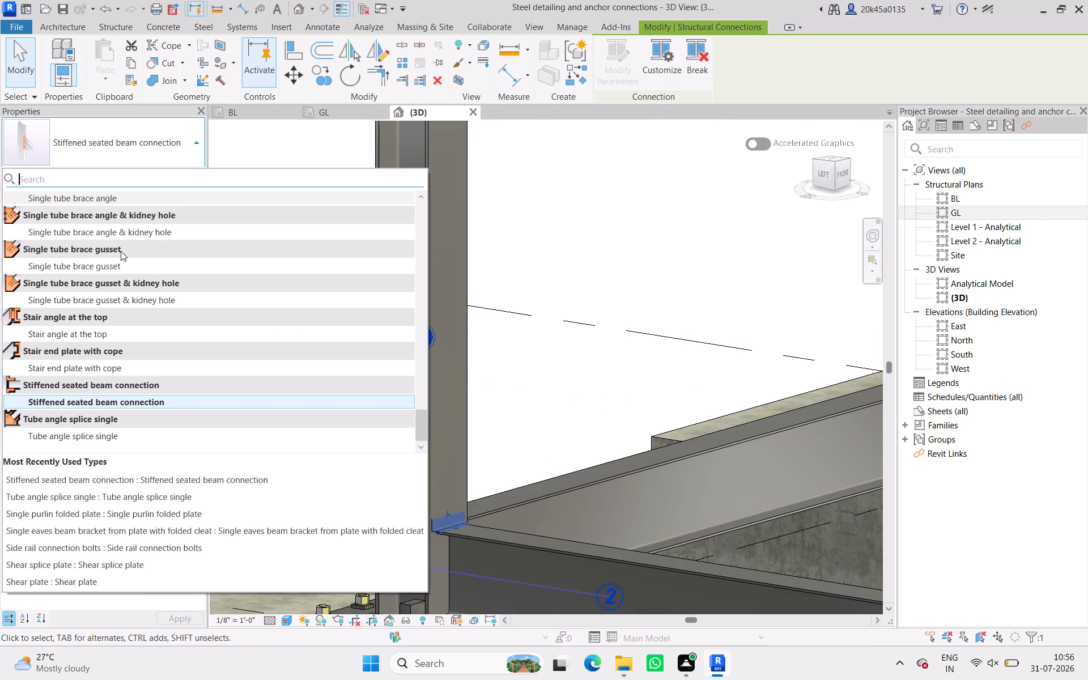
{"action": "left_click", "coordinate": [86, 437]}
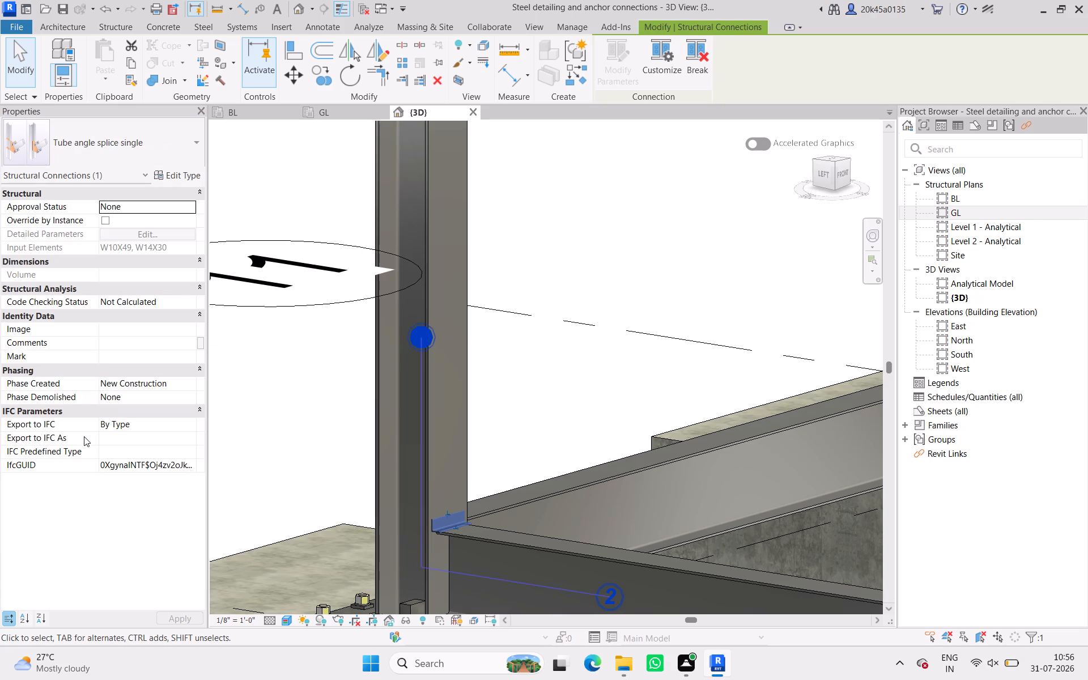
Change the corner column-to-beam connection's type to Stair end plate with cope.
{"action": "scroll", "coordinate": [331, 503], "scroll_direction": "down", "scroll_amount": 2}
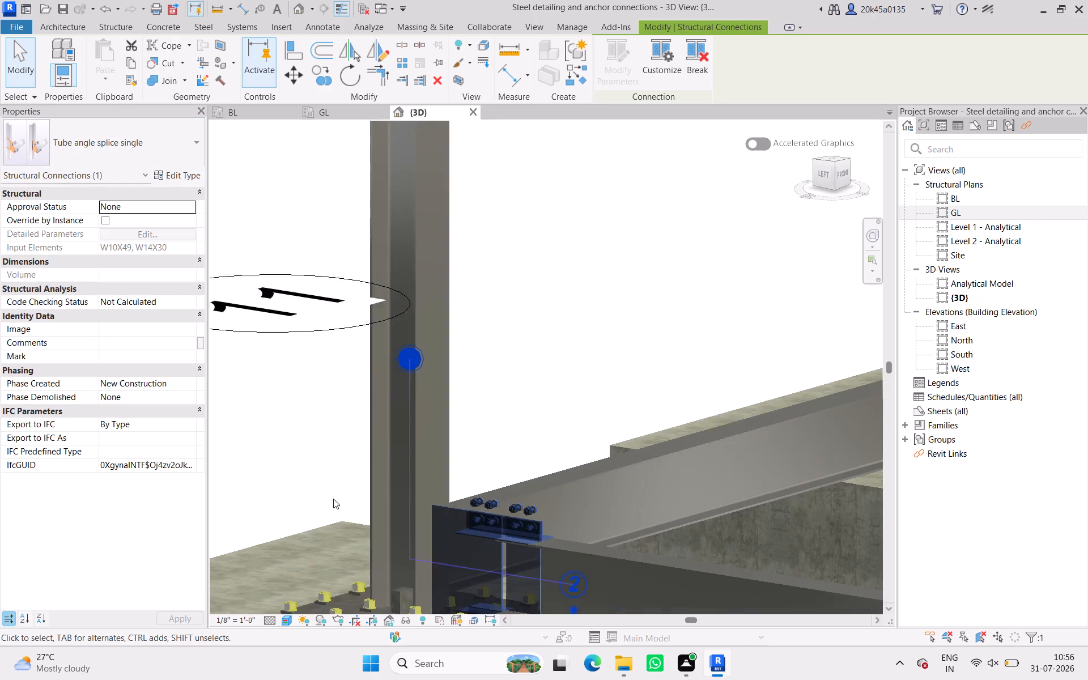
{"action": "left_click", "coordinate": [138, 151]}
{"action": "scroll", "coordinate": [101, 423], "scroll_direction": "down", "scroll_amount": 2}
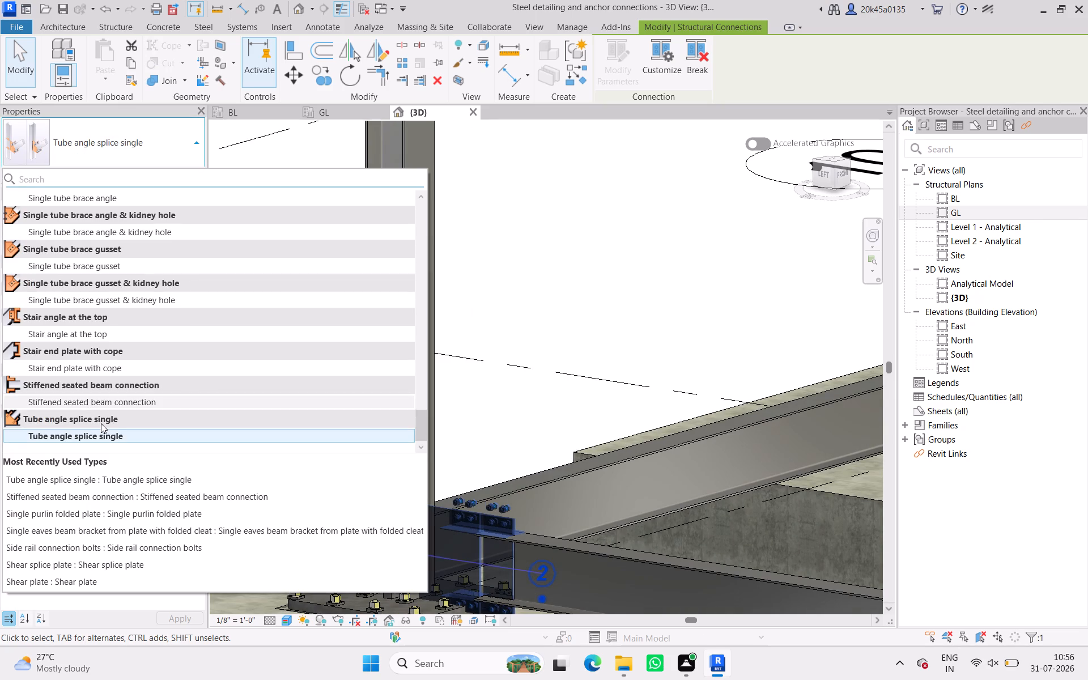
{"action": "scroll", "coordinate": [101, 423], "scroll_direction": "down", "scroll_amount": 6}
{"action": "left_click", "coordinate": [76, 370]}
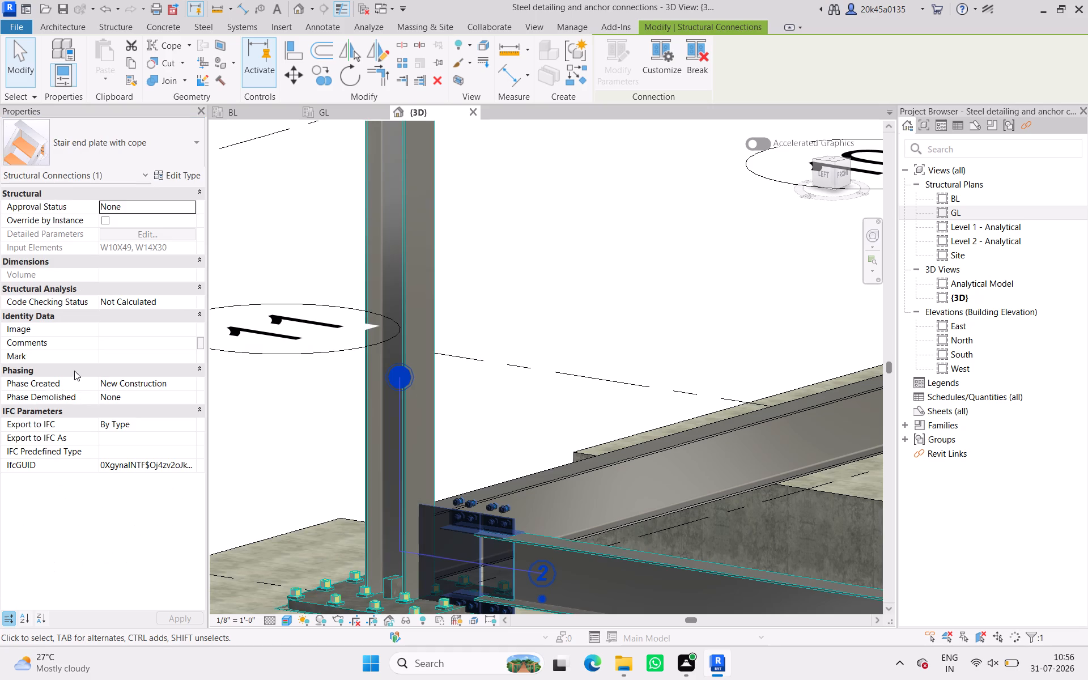
Change the corner column-to-beam connection's type to Single tube brace gusset & kidney hole.
{"action": "left_click", "coordinate": [58, 149]}
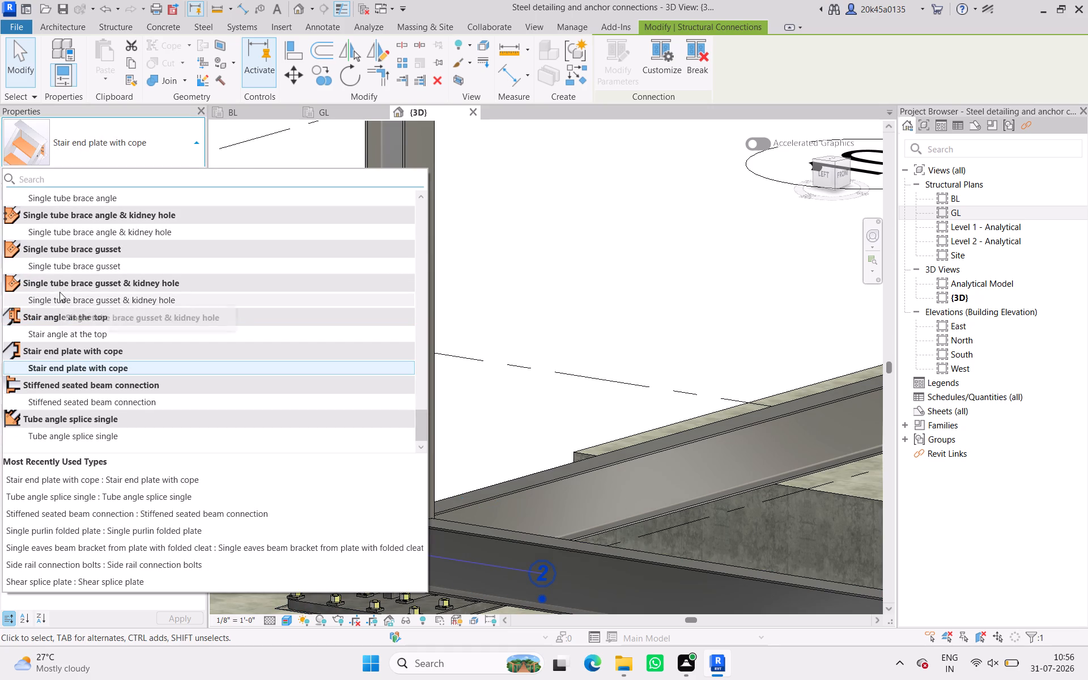
{"action": "left_click", "coordinate": [59, 297]}
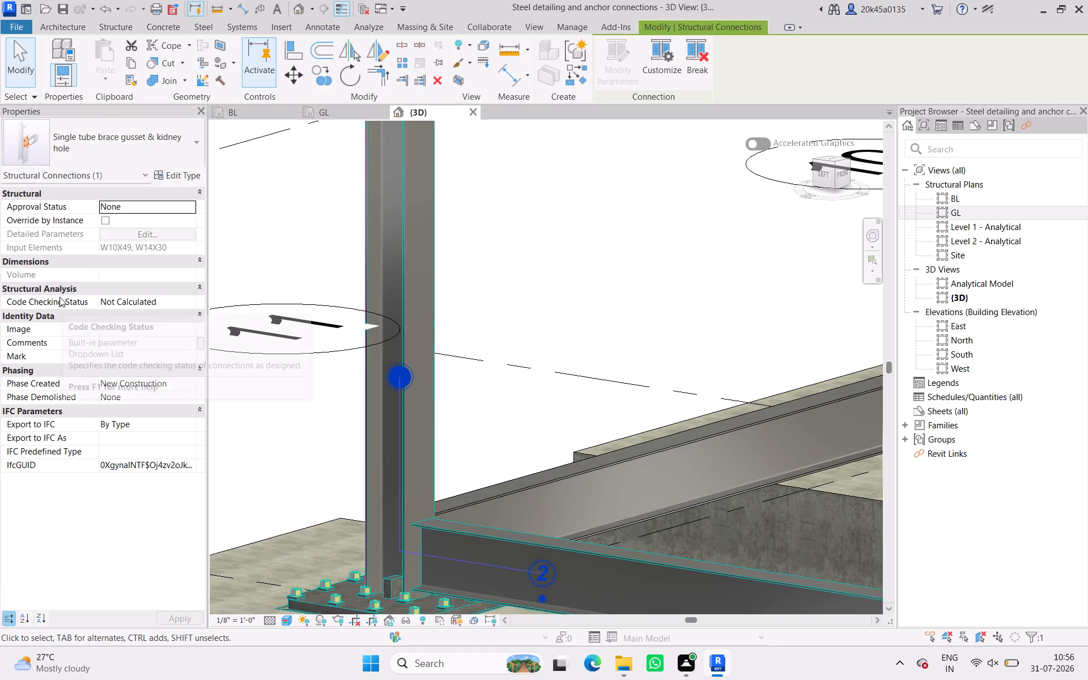
Examine the brace gusset connection at the corner column and the beams meeting there from another side.
{"action": "left_click", "coordinate": [653, 509]}
{"action": "scroll", "coordinate": [463, 542], "scroll_direction": "up", "scroll_amount": 6}
{"action": "scroll", "coordinate": [405, 537], "scroll_direction": "up", "scroll_amount": 1}
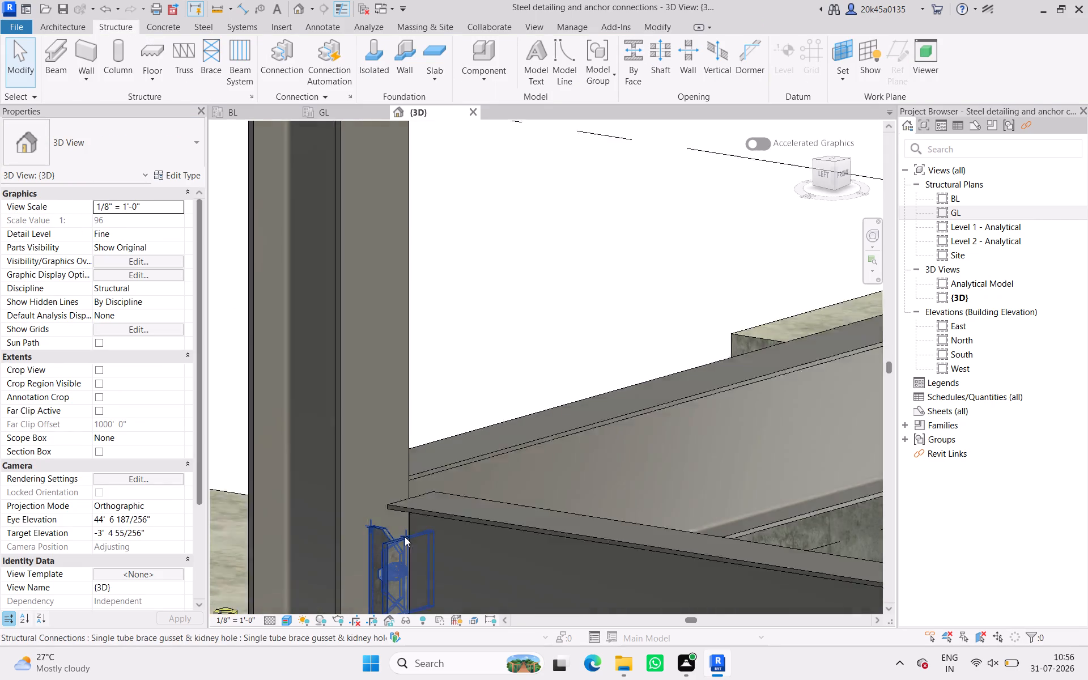
{"action": "scroll", "coordinate": [405, 537], "scroll_direction": "down", "scroll_amount": 2}
{"action": "middle_click_drag", "start_coordinate": [400, 536], "coordinate": [390, 517]}
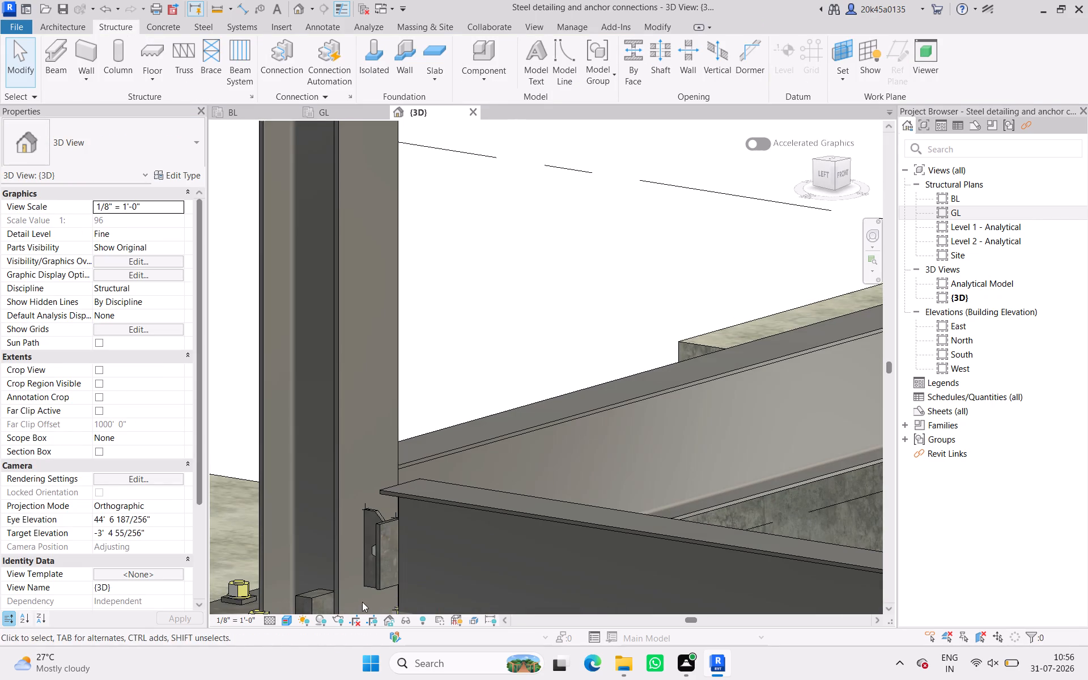
{"action": "scroll", "coordinate": [448, 573], "scroll_direction": "down", "scroll_amount": 3}
{"action": "middle_click_drag", "start_coordinate": [450, 555], "coordinate": [512, 538], "text": "shift"}
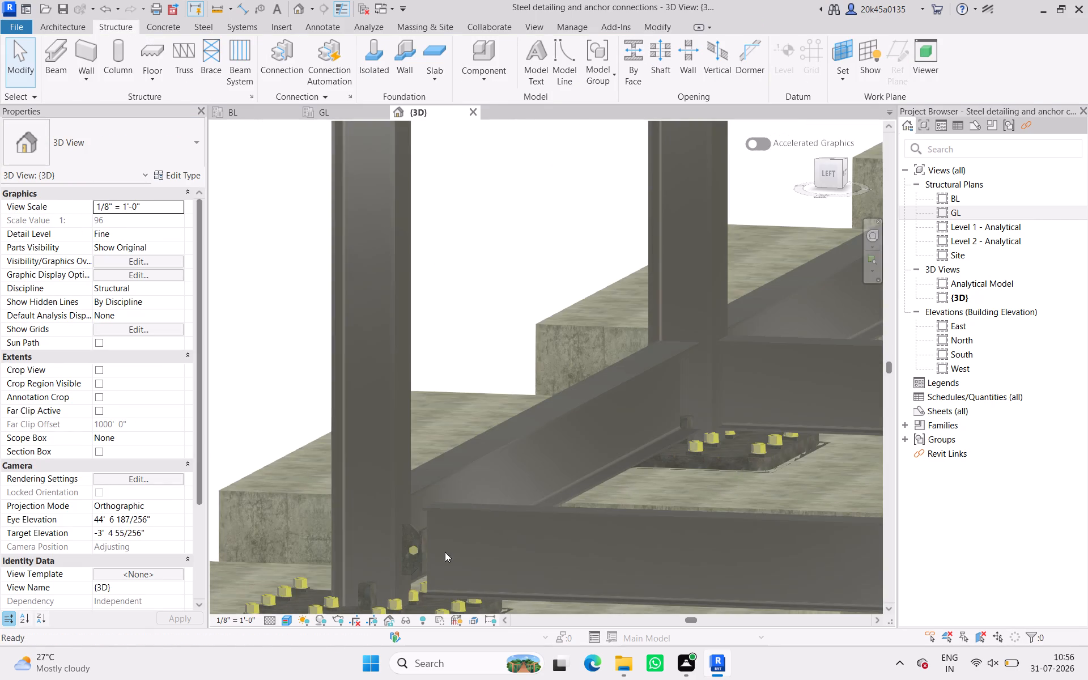
{"action": "scroll", "coordinate": [423, 552], "scroll_direction": "up", "scroll_amount": 5}
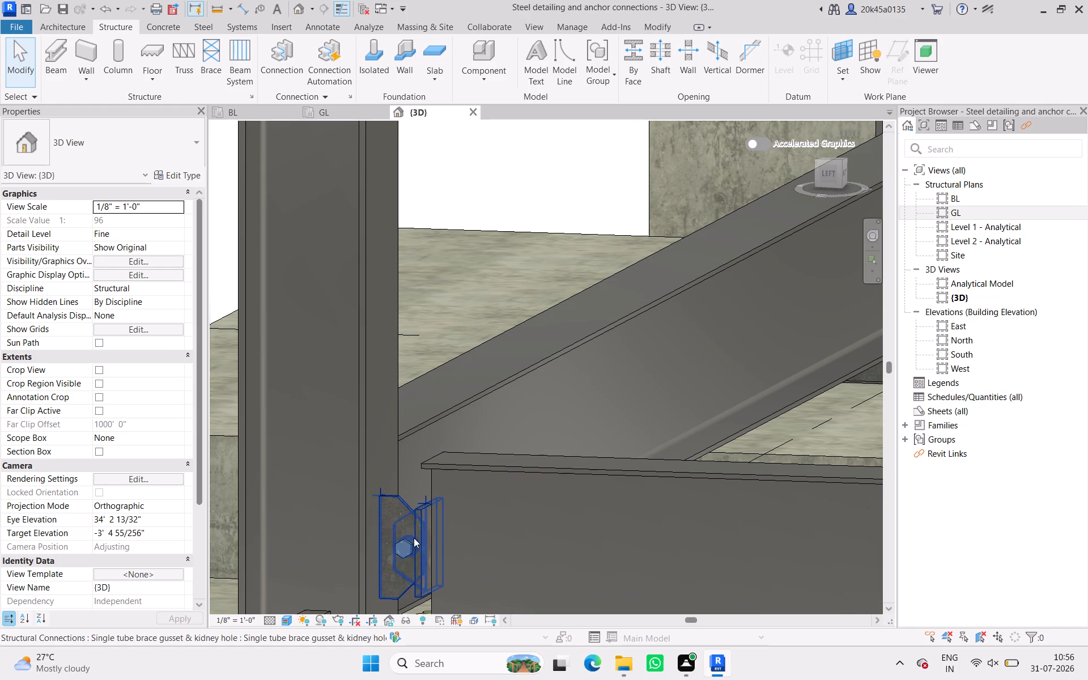
Change the corner column-to-beam connection's type to Shear splice plate.
{"action": "left_click", "coordinate": [414, 538]}
{"action": "left_click", "coordinate": [139, 144]}
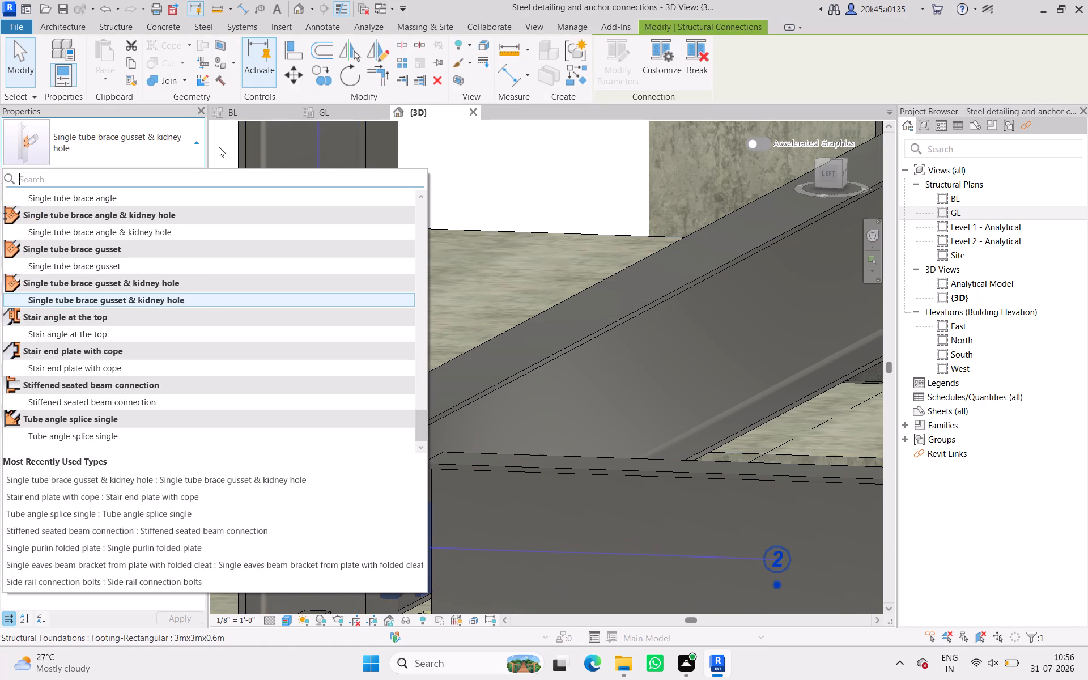
{"action": "scroll", "coordinate": [49, 276], "scroll_direction": "up", "scroll_amount": 1}
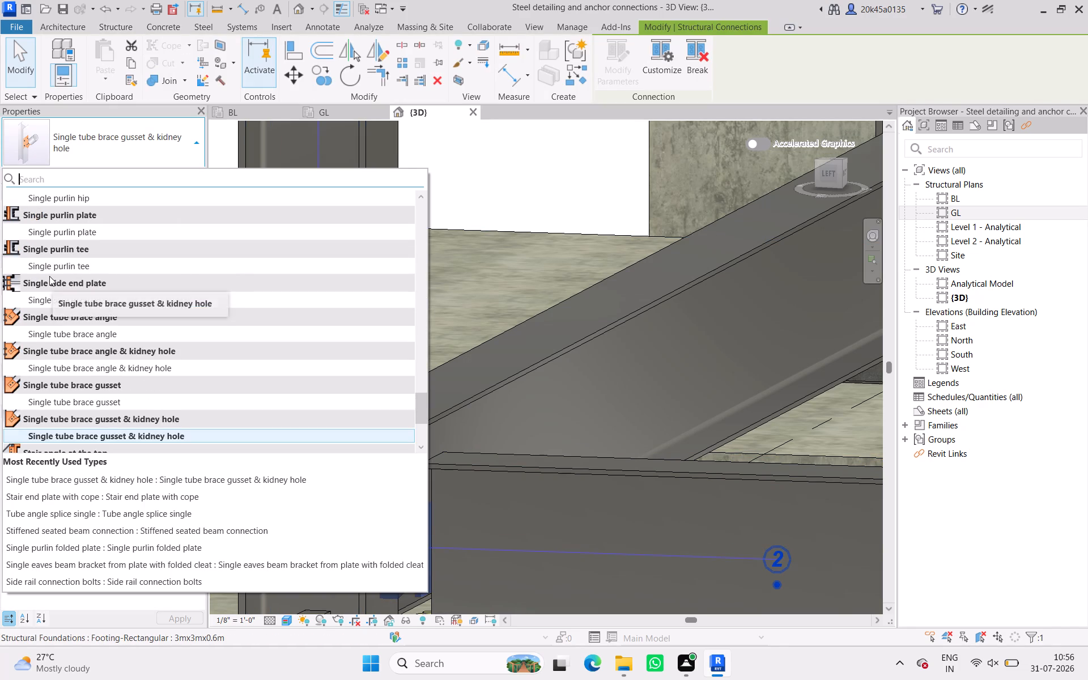
{"action": "scroll", "coordinate": [48, 269], "scroll_direction": "up", "scroll_amount": 2}
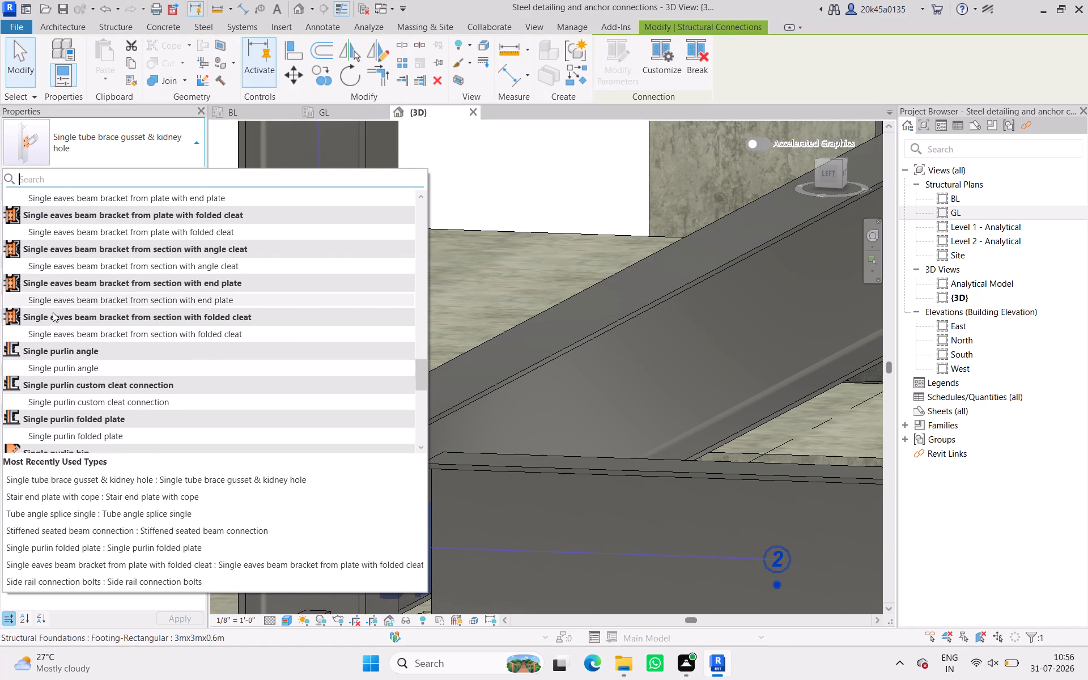
{"action": "scroll", "coordinate": [79, 300], "scroll_direction": "up", "scroll_amount": 2}
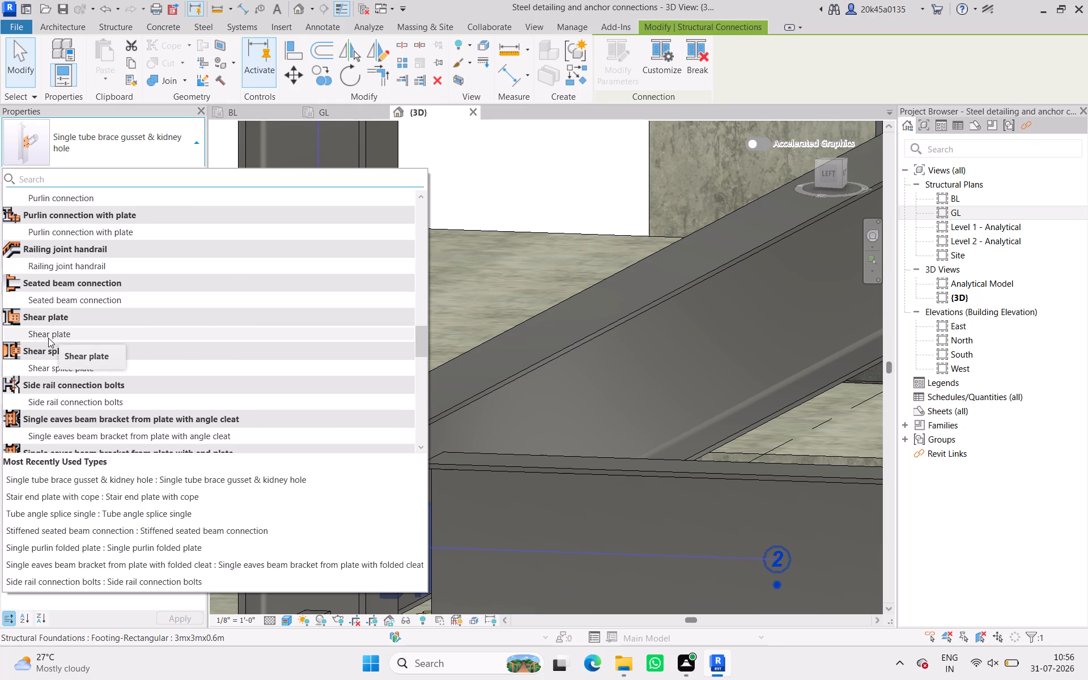
{"action": "left_click", "coordinate": [38, 364]}
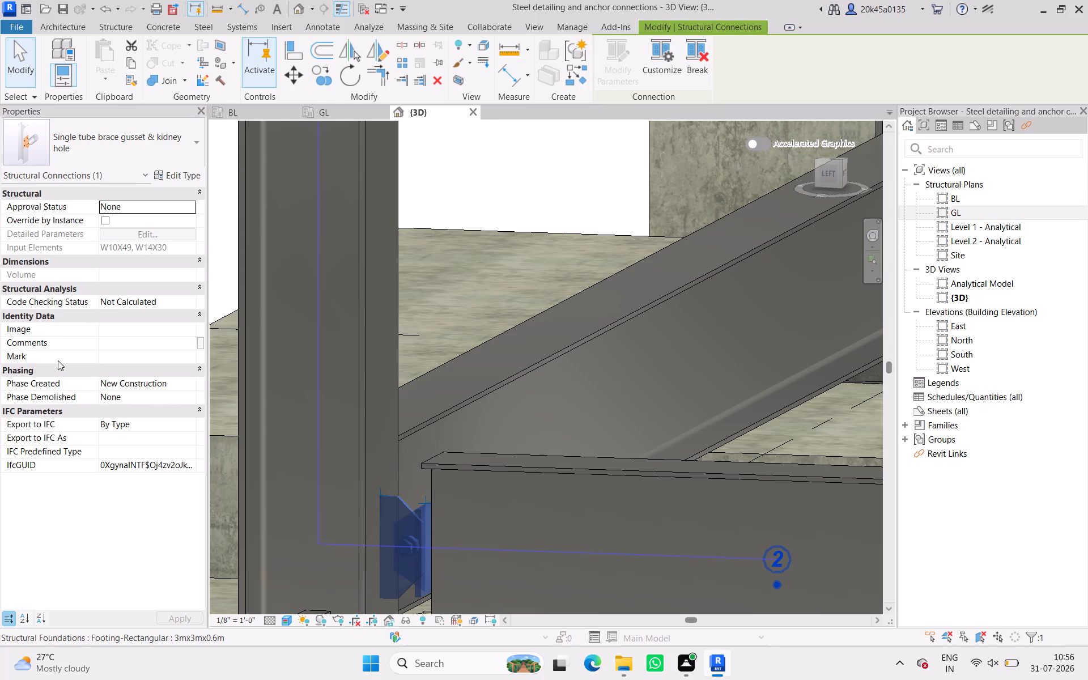
{"action": "scroll", "coordinate": [227, 371], "scroll_direction": "down", "scroll_amount": 3}
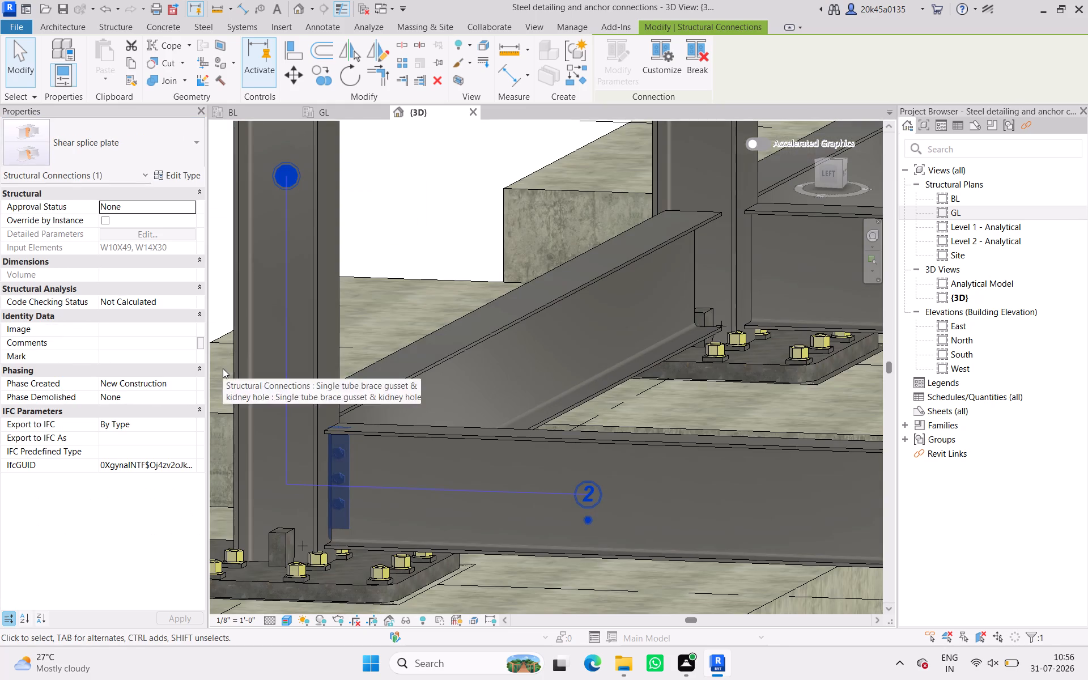
{"action": "left_click", "coordinate": [462, 467]}
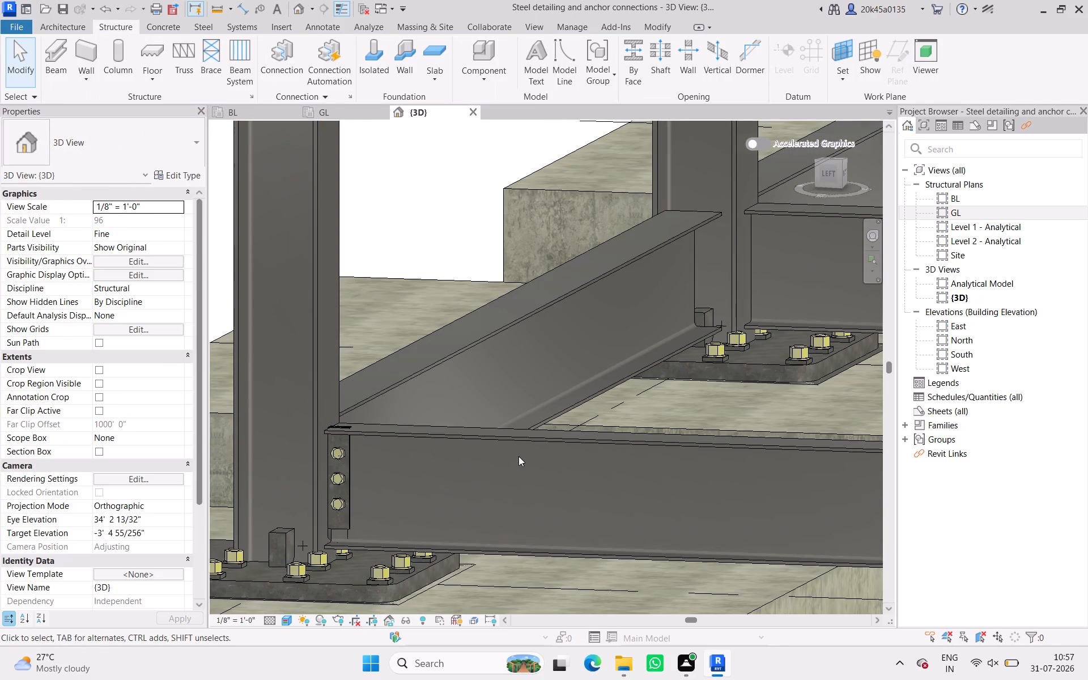
Examine the shear splice plate joint at the corner column and the surrounding frame from above and from the side.
{"action": "scroll", "coordinate": [520, 457], "scroll_direction": "down", "scroll_amount": 4}
{"action": "scroll", "coordinate": [625, 469], "scroll_direction": "down", "scroll_amount": 2}
{"action": "middle_click_drag", "start_coordinate": [625, 469], "coordinate": [617, 487]}
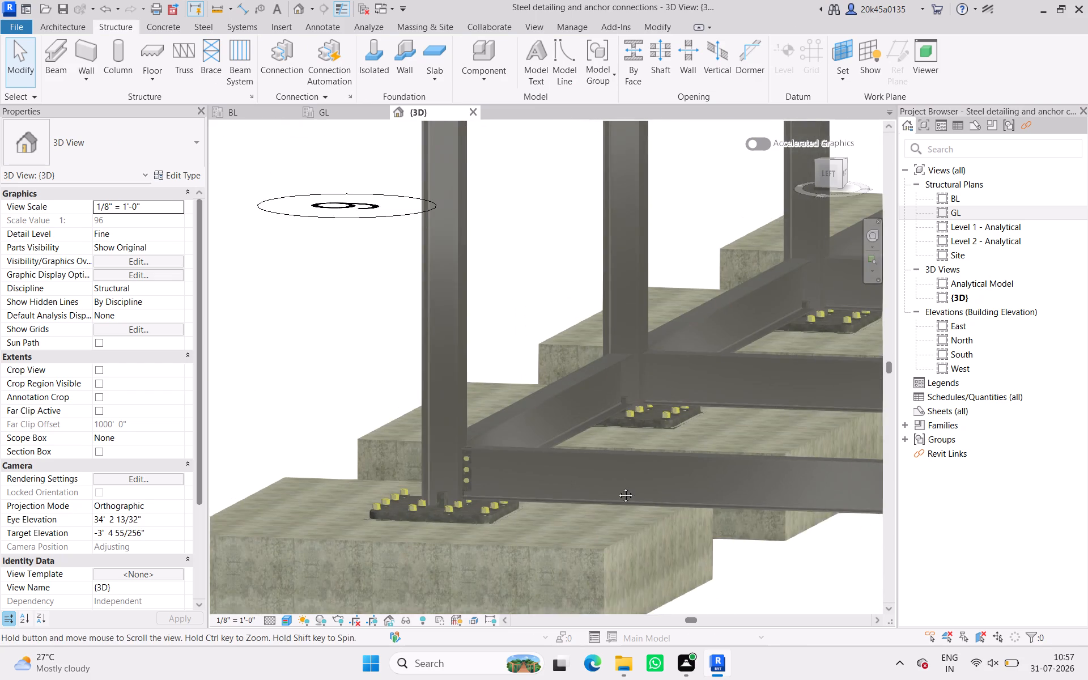
{"action": "middle_click_drag", "start_coordinate": [617, 487], "coordinate": [576, 512]}
{"action": "middle_click_drag", "start_coordinate": [564, 512], "coordinate": [644, 486], "text": "shift"}
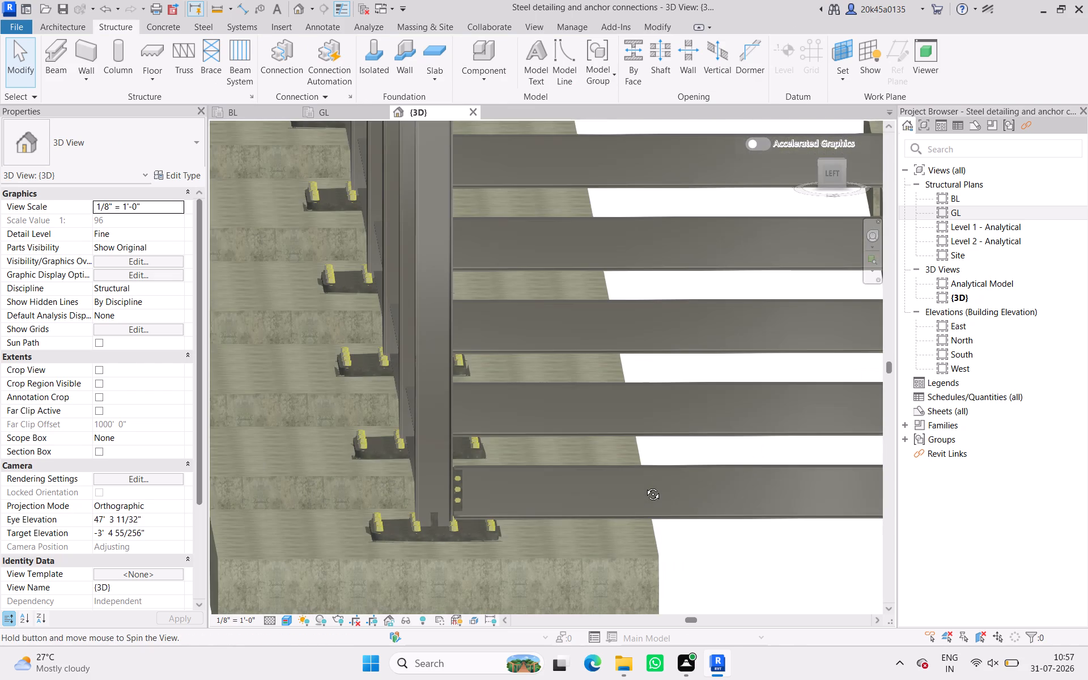
{"action": "middle_click_drag", "start_coordinate": [644, 486], "coordinate": [620, 461], "text": "shift"}
{"action": "scroll", "coordinate": [447, 486], "scroll_direction": "up", "scroll_amount": 5}
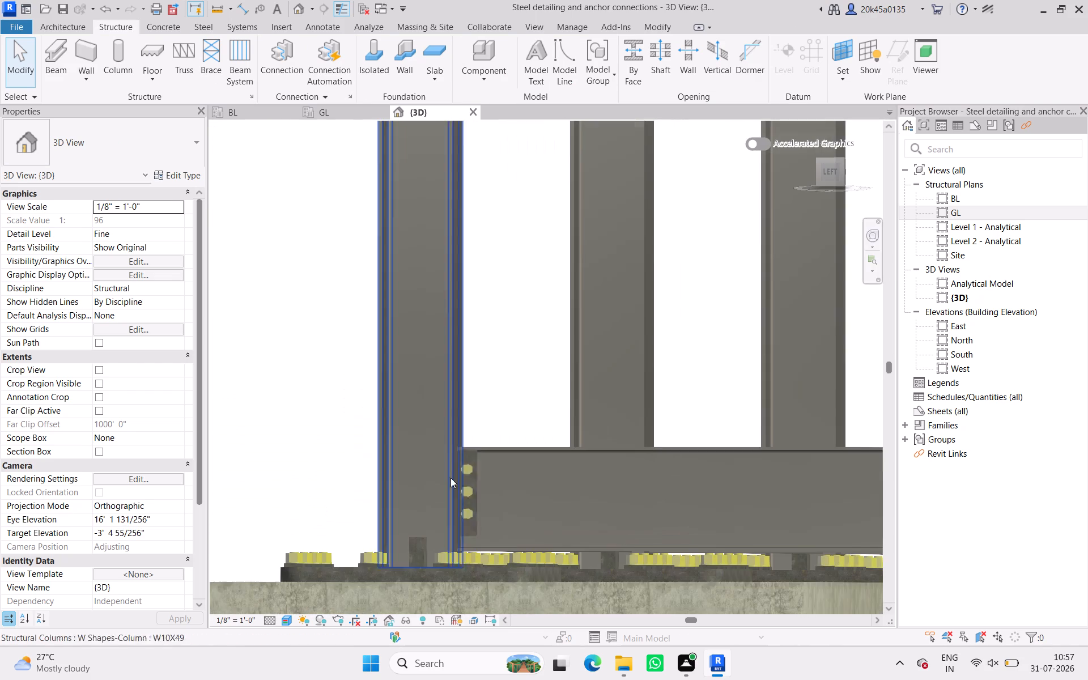
Check the corner connection's Shear splice plate type parameters without changes and duplicate the type, accepting the suggested name.
{"action": "left_click", "coordinate": [477, 478]}
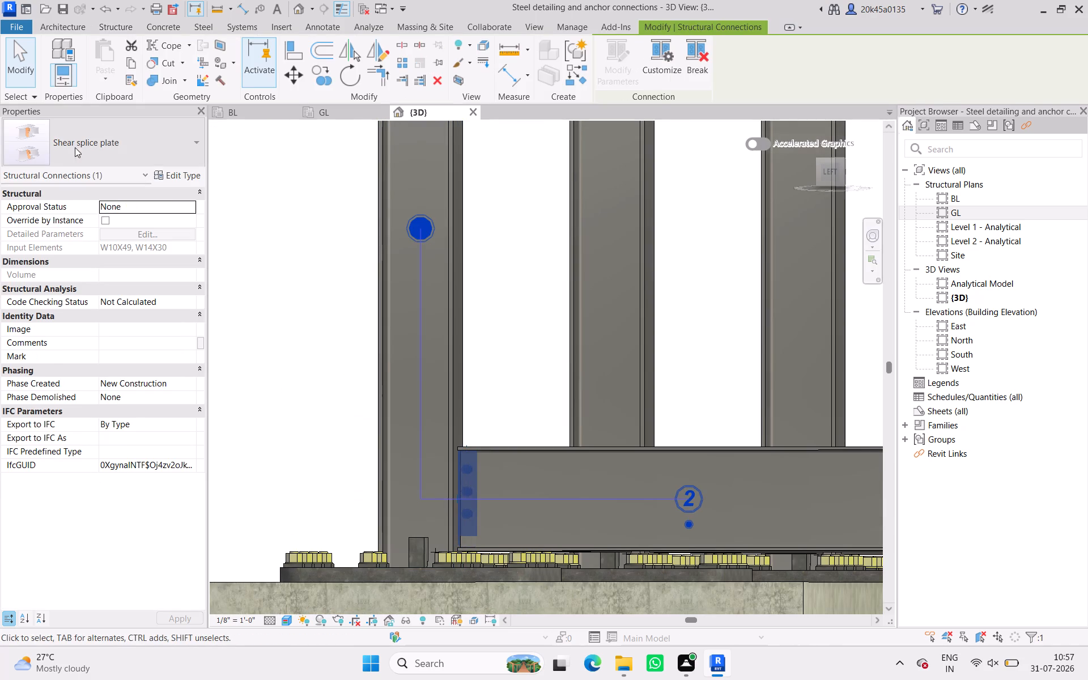
{"action": "left_click", "coordinate": [173, 170]}
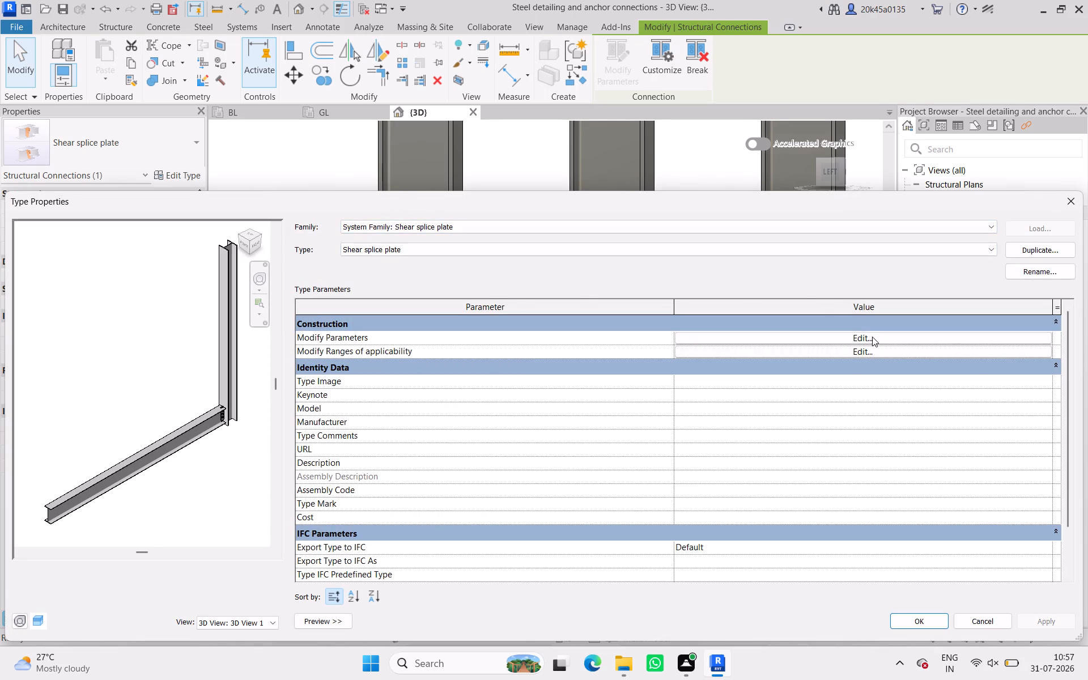
{"action": "left_click", "coordinate": [872, 337]}
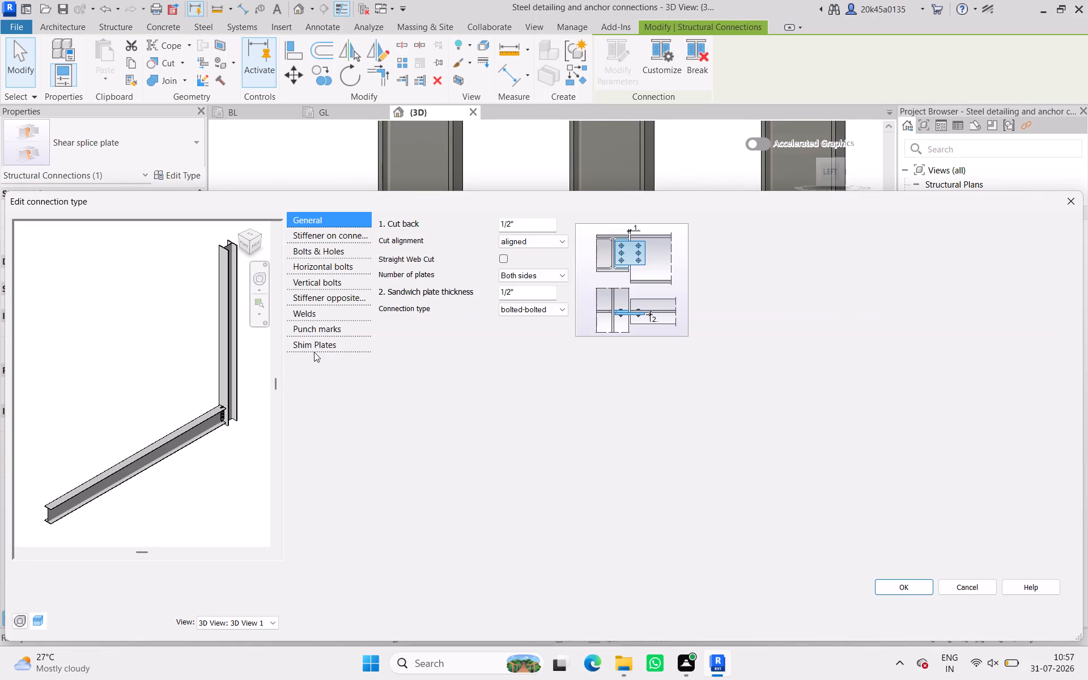
{"action": "left_click", "coordinate": [962, 586]}
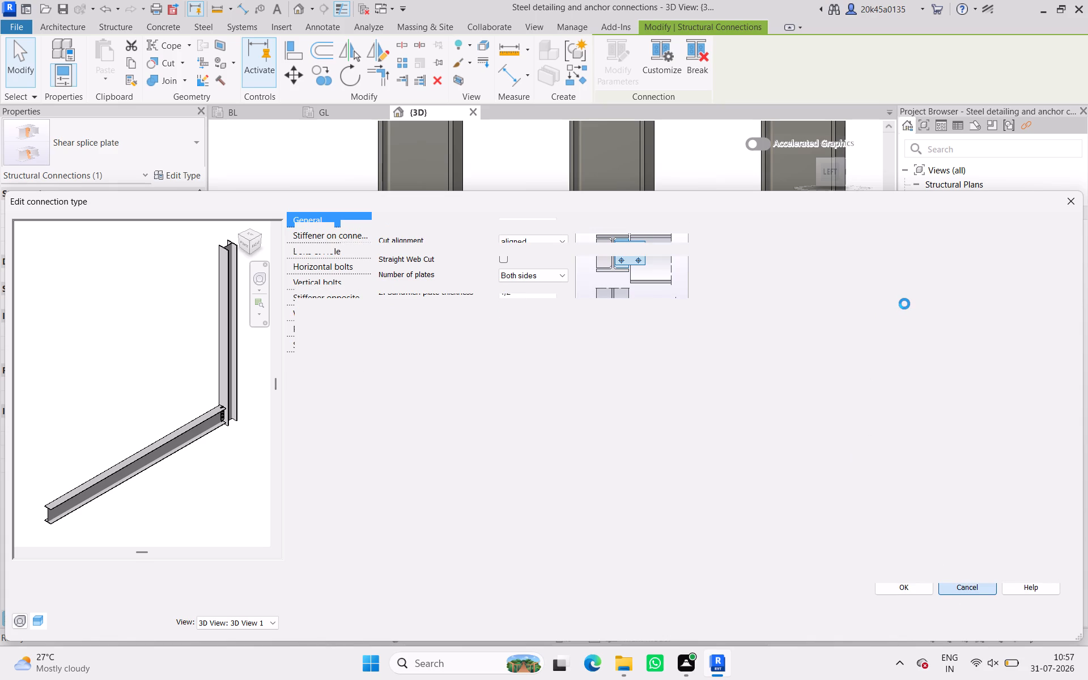
{"action": "left_click", "coordinate": [1027, 248]}
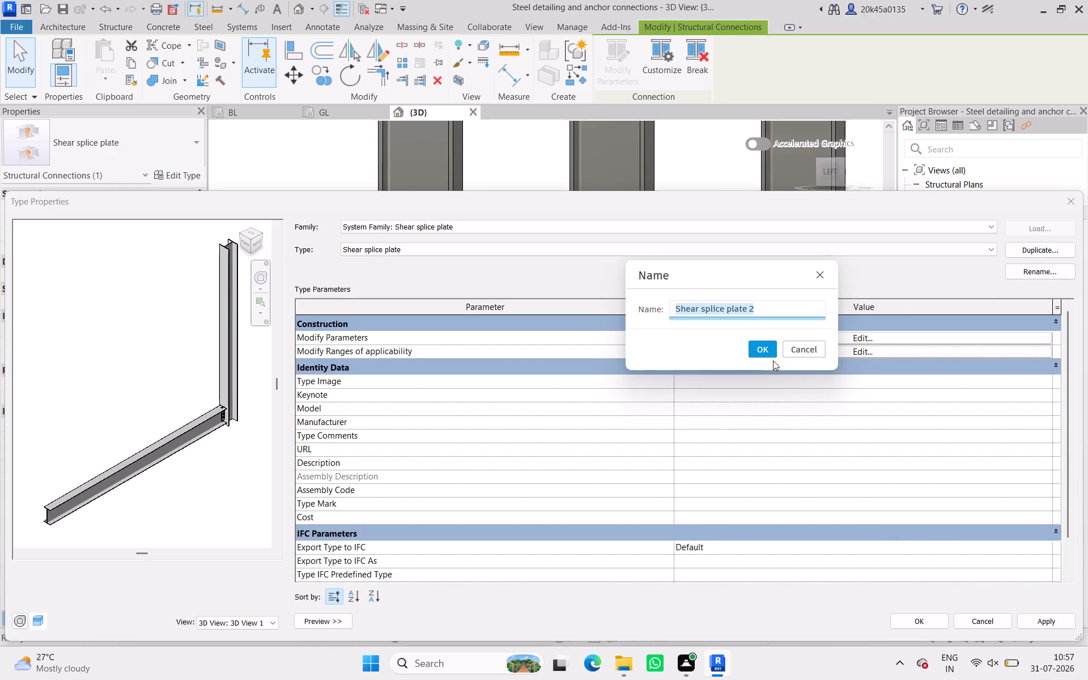
{"action": "left_click", "coordinate": [770, 354]}
Open the duplicated shear splice plate type's connection parameters for editing, with the bolted joint framed in the preview.
{"action": "left_click", "coordinate": [856, 330]}
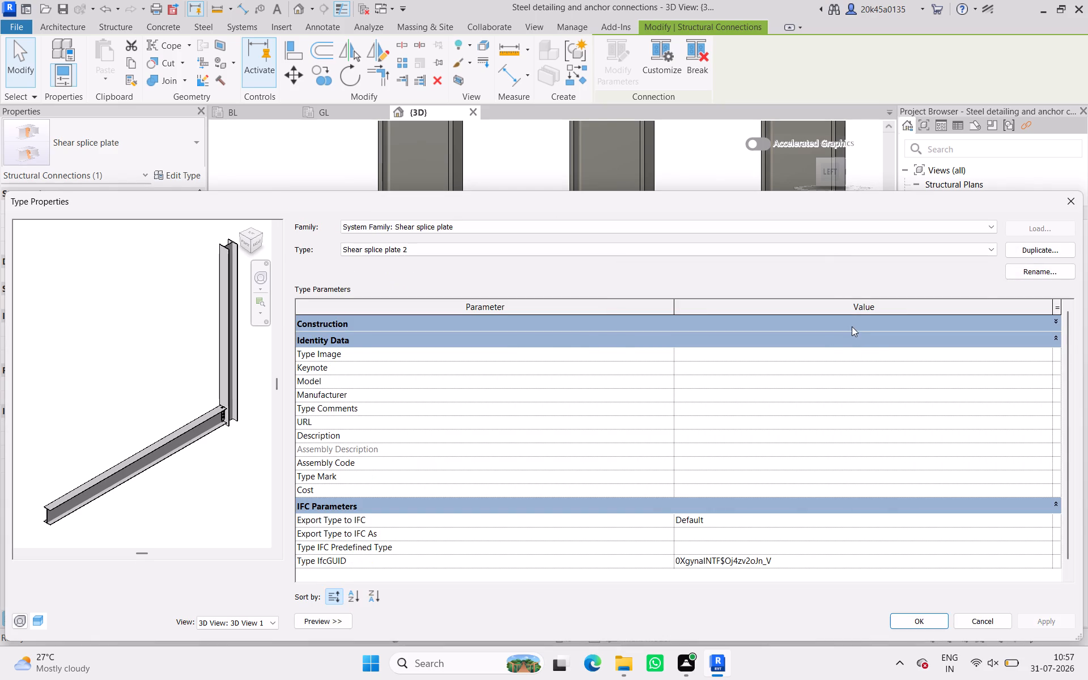
{"action": "left_click", "coordinate": [852, 326]}
{"action": "left_click", "coordinate": [847, 339]}
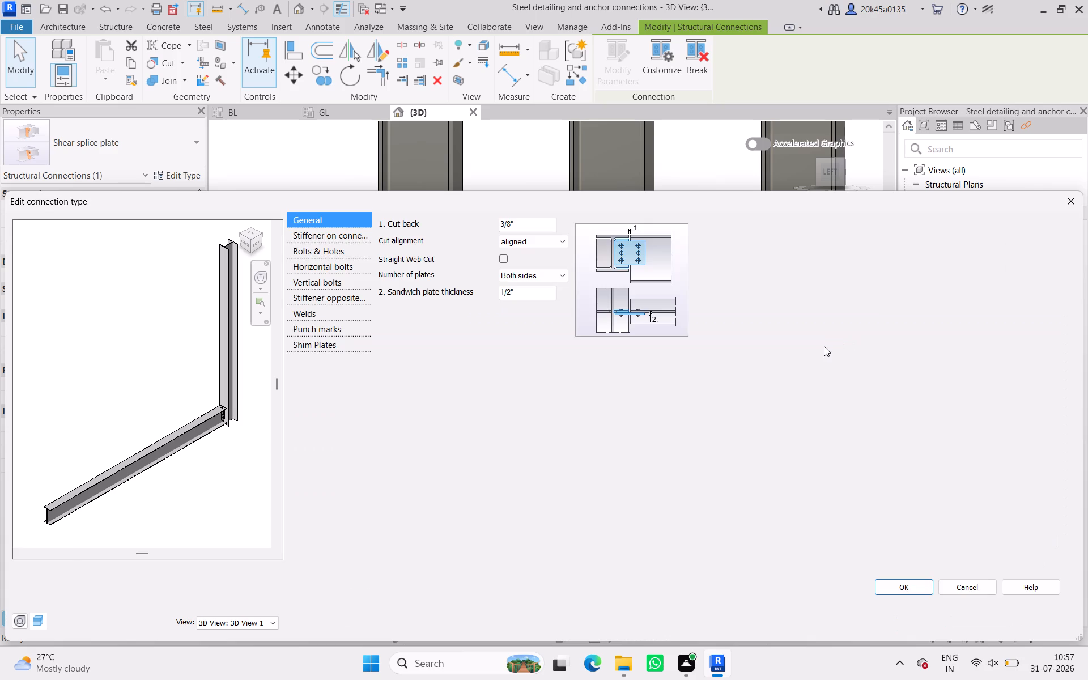
{"action": "scroll", "coordinate": [270, 418], "scroll_direction": "up", "scroll_amount": 3}
{"action": "scroll", "coordinate": [211, 416], "scroll_direction": "up", "scroll_amount": 9}
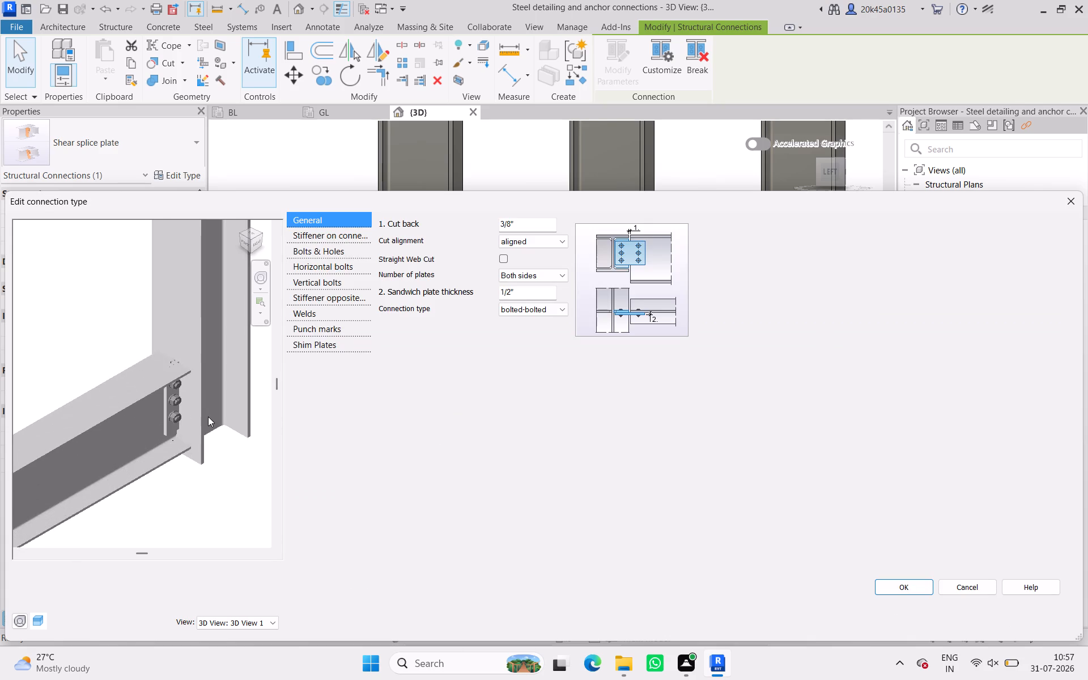
{"action": "middle_click_drag", "start_coordinate": [207, 417], "coordinate": [200, 467]}
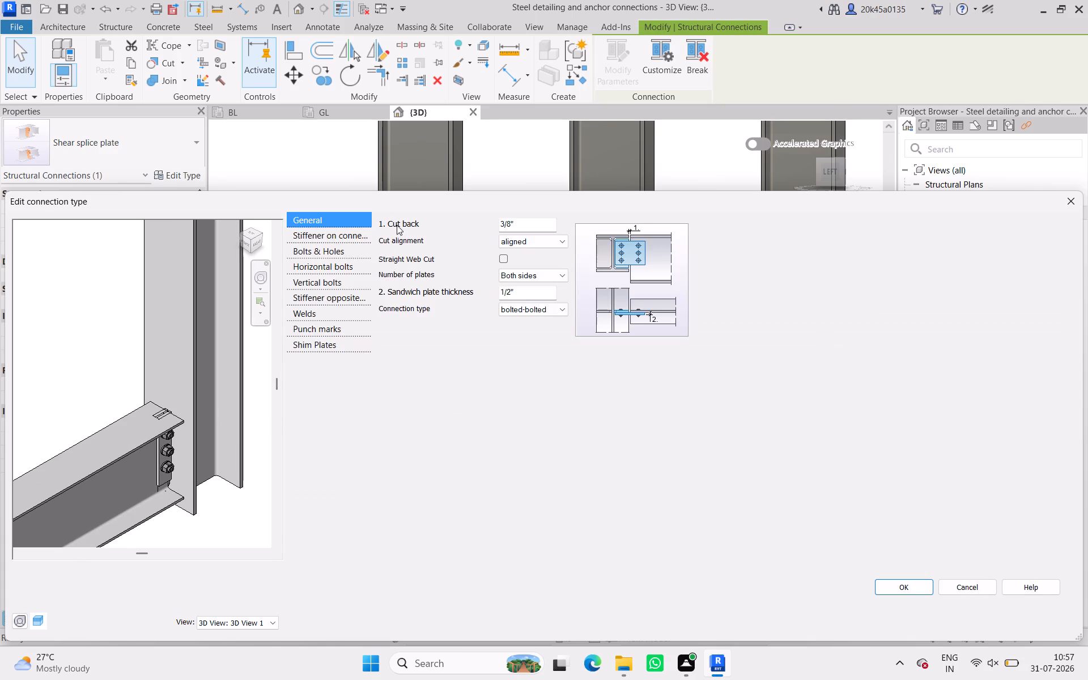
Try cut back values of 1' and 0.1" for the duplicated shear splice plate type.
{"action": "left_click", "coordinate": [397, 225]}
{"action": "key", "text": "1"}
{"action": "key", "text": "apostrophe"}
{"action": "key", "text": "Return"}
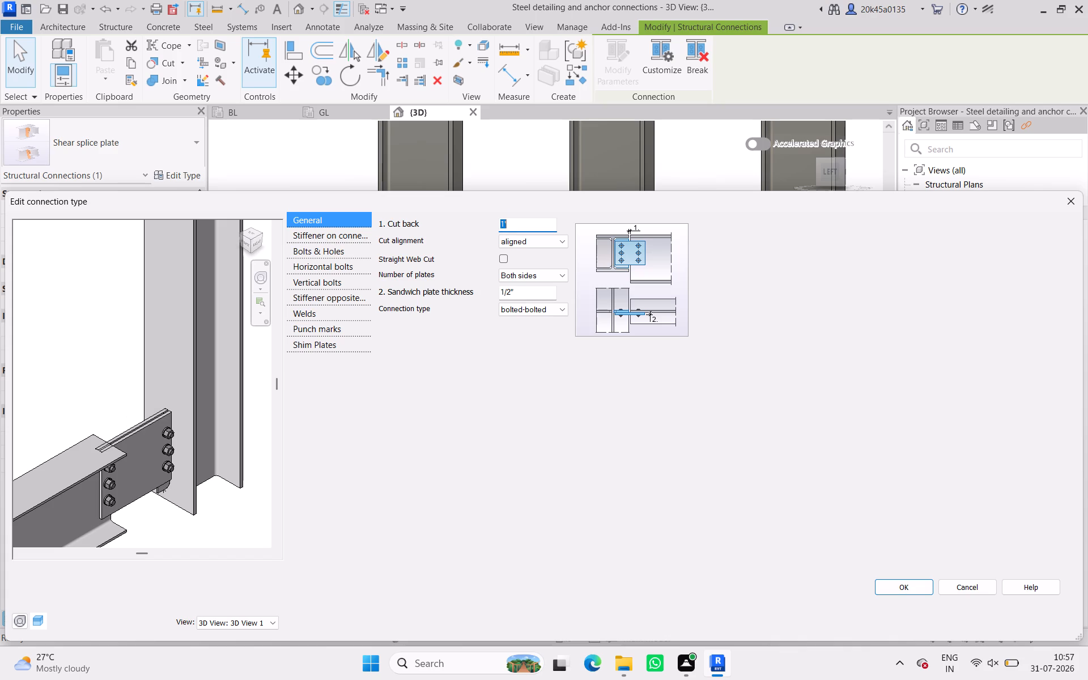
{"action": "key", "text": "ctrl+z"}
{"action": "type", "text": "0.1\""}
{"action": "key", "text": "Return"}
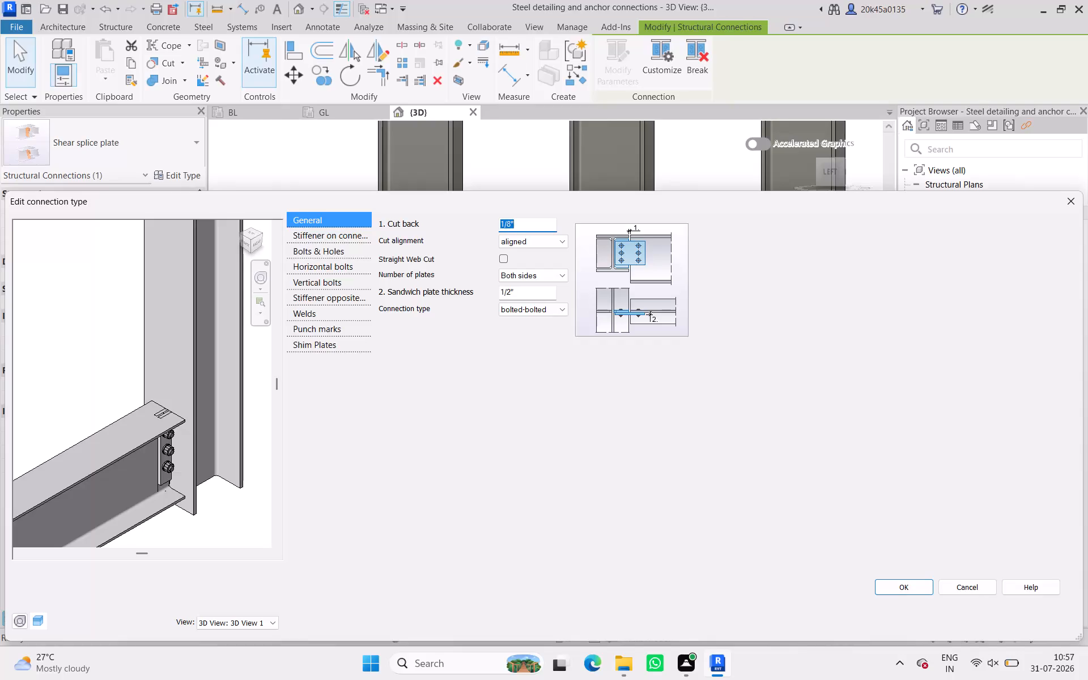
Set the duplicated shear splice plate type's cut back to 0.5".
{"action": "type", "text": "0.5\""}
{"action": "key", "text": "Return"}
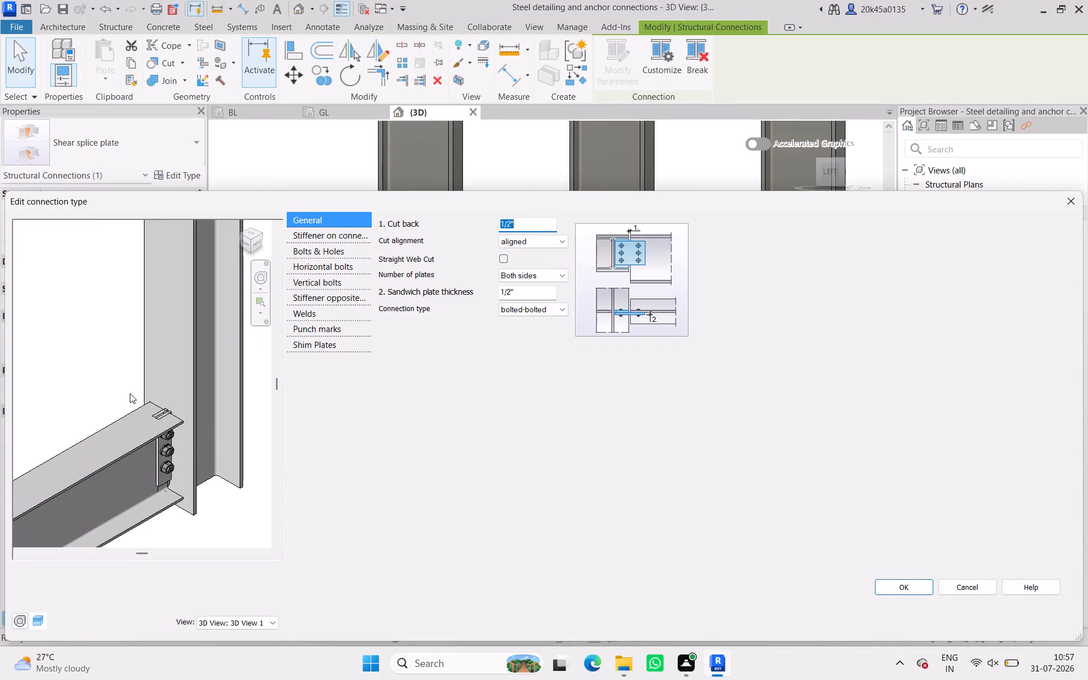
Examine the previewed beam-to-column joint up close and from several sides, checking the splice plates, bolts and beam end.
{"action": "scroll", "coordinate": [130, 414], "scroll_direction": "up", "scroll_amount": 5}
{"action": "scroll", "coordinate": [211, 441], "scroll_direction": "up", "scroll_amount": 4}
{"action": "scroll", "coordinate": [222, 384], "scroll_direction": "up", "scroll_amount": 5}
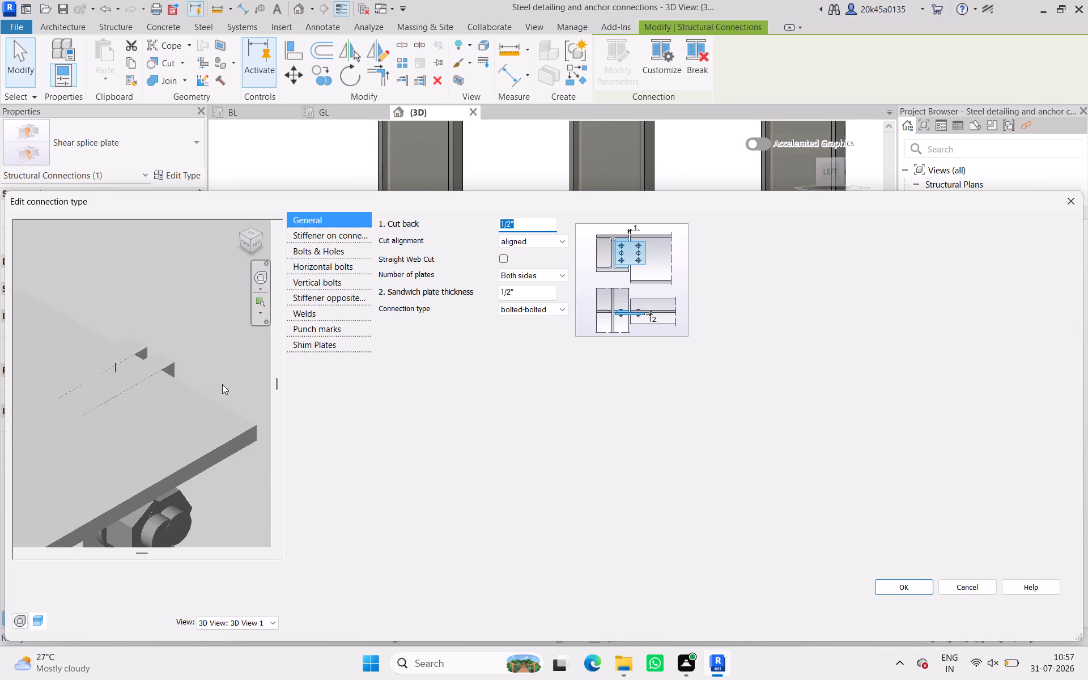
{"action": "scroll", "coordinate": [224, 385], "scroll_direction": "down", "scroll_amount": 10}
{"action": "middle_click_drag", "start_coordinate": [215, 415], "coordinate": [184, 424], "text": "shift"}
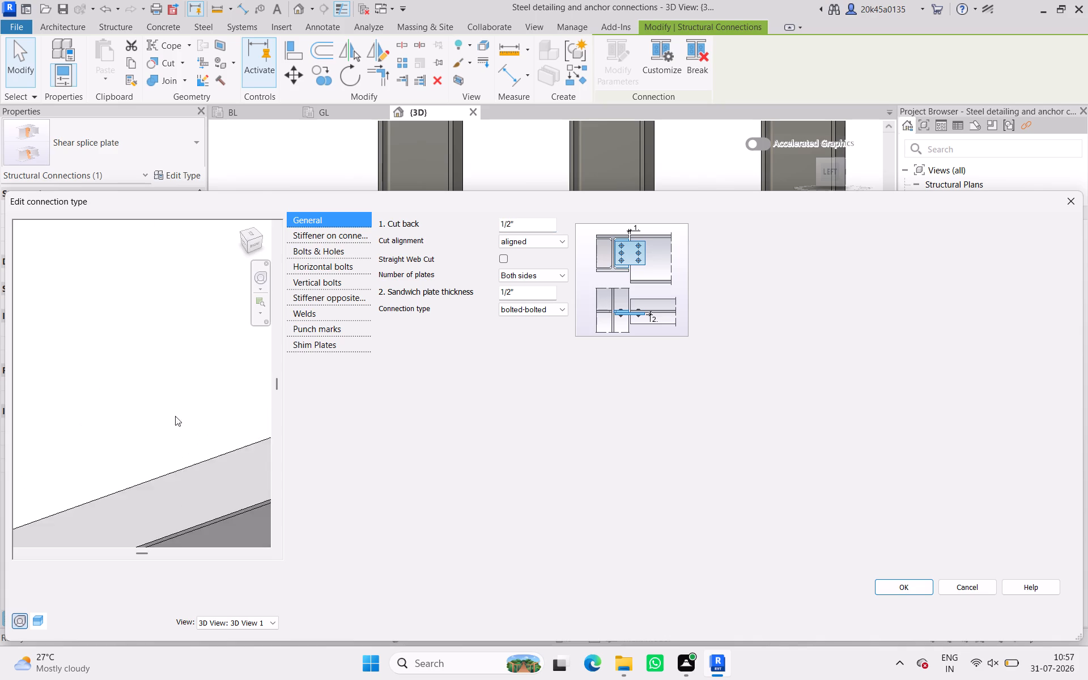
{"action": "scroll", "coordinate": [166, 413], "scroll_direction": "down", "scroll_amount": 4}
{"action": "middle_click_drag", "start_coordinate": [141, 399], "coordinate": [16, 295]}
{"action": "scroll", "coordinate": [229, 376], "scroll_direction": "up", "scroll_amount": 1, "text": "shift"}
{"action": "middle_click_drag", "start_coordinate": [229, 378], "coordinate": [193, 369], "text": "shift"}
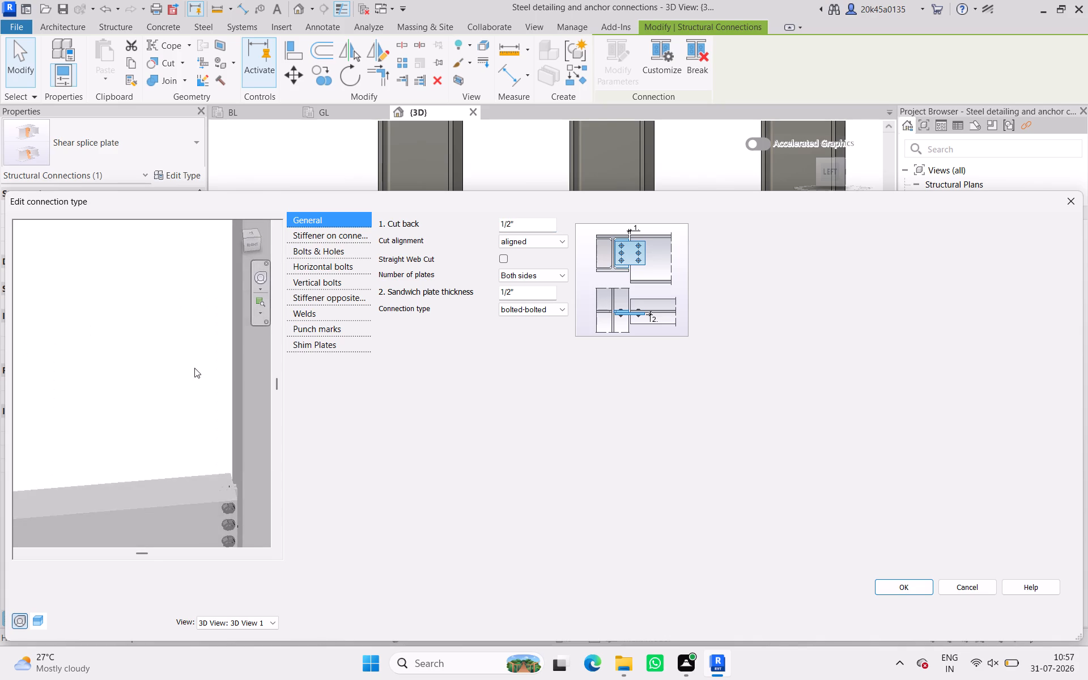
{"action": "scroll", "coordinate": [244, 466], "scroll_direction": "up", "scroll_amount": 5}
{"action": "middle_click_drag", "start_coordinate": [252, 481], "coordinate": [201, 395]}
{"action": "scroll", "coordinate": [169, 401], "scroll_direction": "up", "scroll_amount": 5}
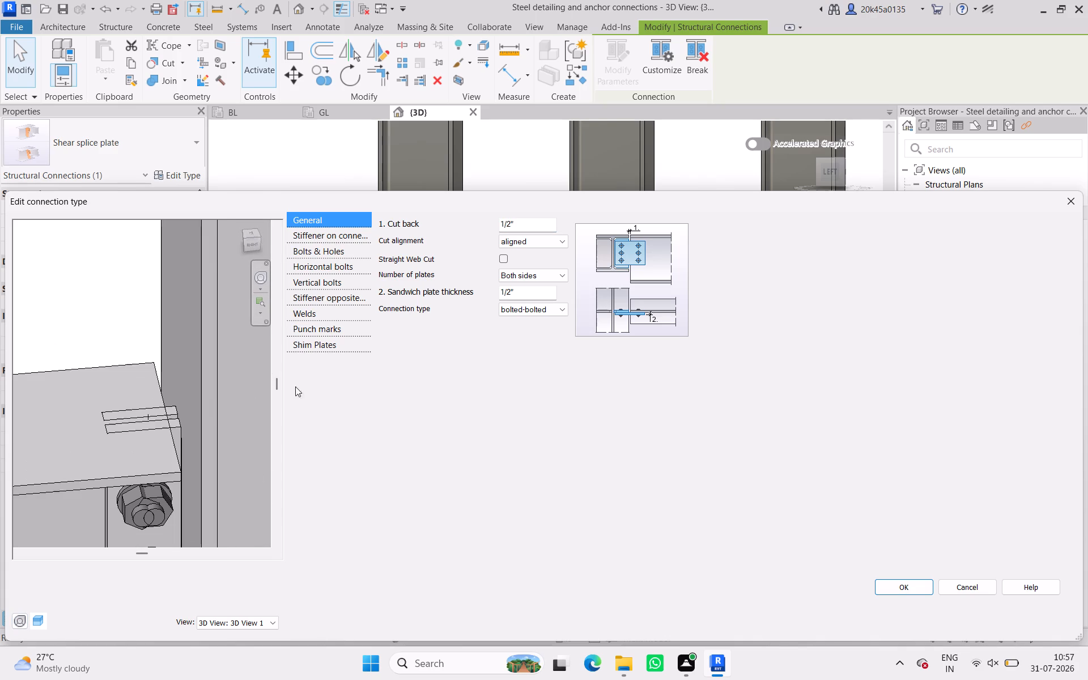
{"action": "scroll", "coordinate": [205, 422], "scroll_direction": "down", "scroll_amount": 16}
{"action": "scroll", "coordinate": [213, 452], "scroll_direction": "down", "scroll_amount": 5}
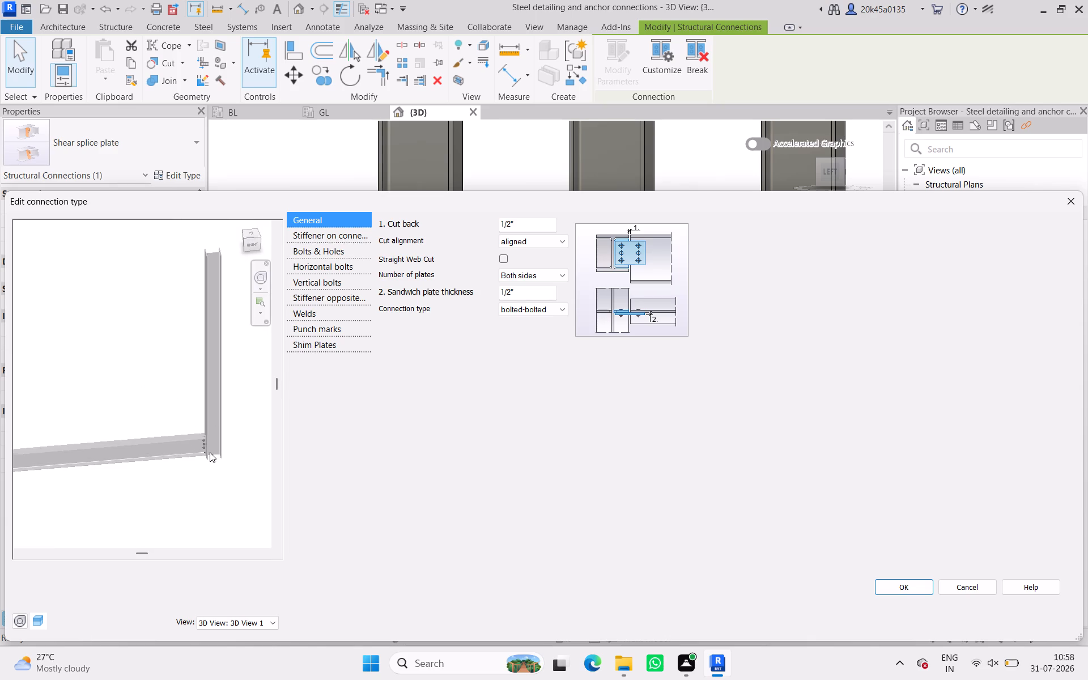
{"action": "middle_click_drag", "start_coordinate": [210, 452], "coordinate": [280, 455], "text": "shift"}
{"action": "scroll", "coordinate": [191, 399], "scroll_direction": "up", "scroll_amount": 11}
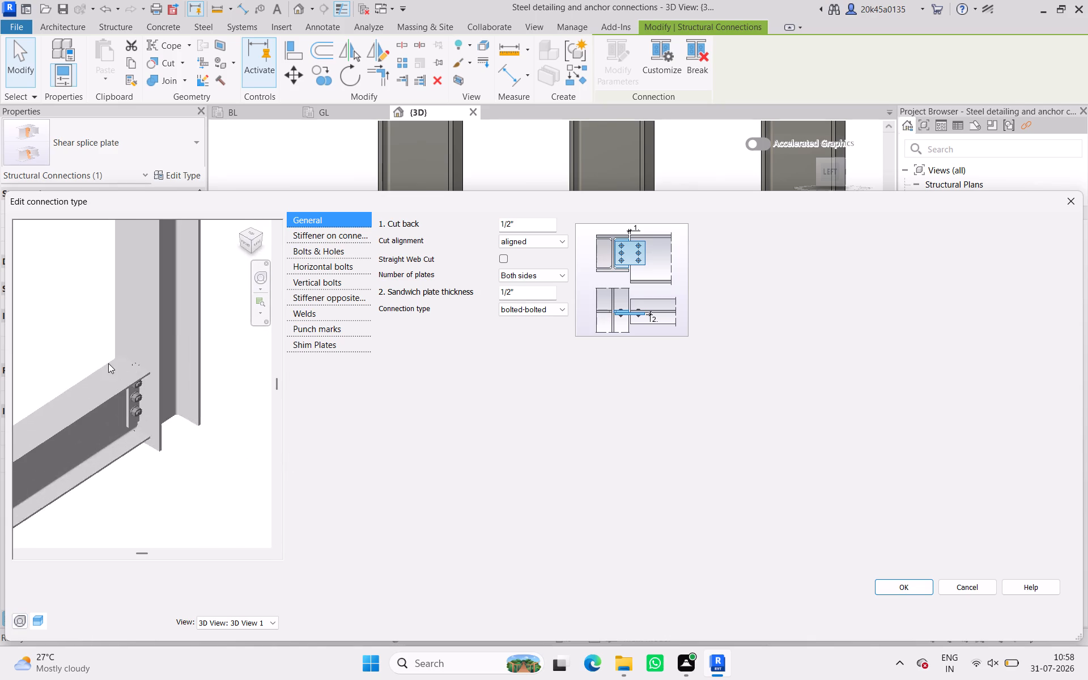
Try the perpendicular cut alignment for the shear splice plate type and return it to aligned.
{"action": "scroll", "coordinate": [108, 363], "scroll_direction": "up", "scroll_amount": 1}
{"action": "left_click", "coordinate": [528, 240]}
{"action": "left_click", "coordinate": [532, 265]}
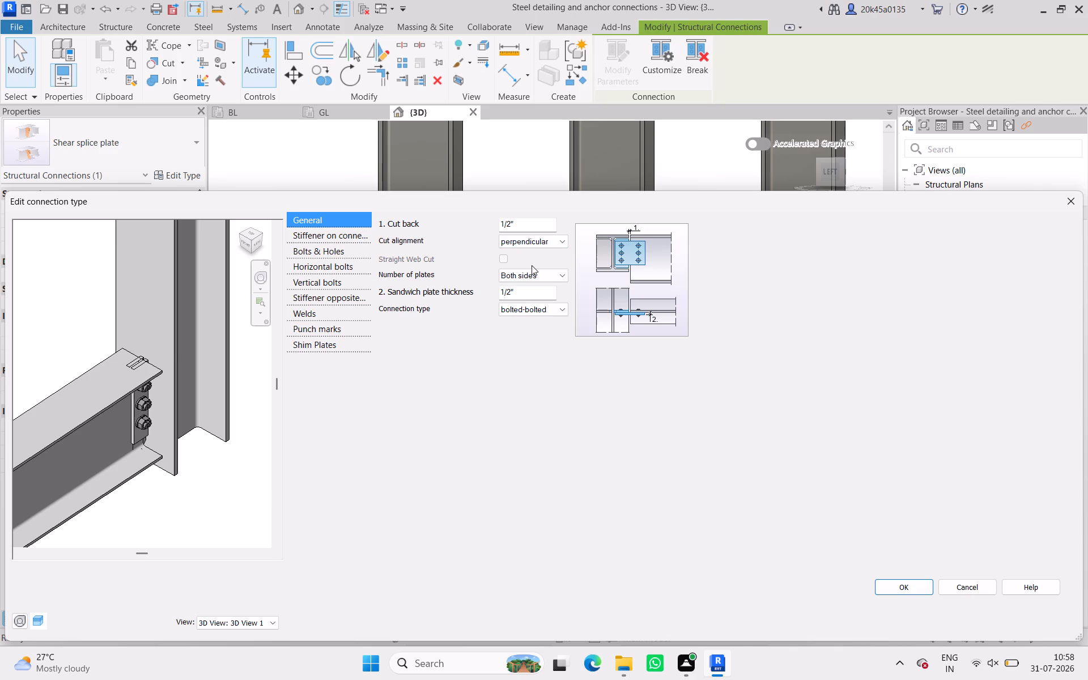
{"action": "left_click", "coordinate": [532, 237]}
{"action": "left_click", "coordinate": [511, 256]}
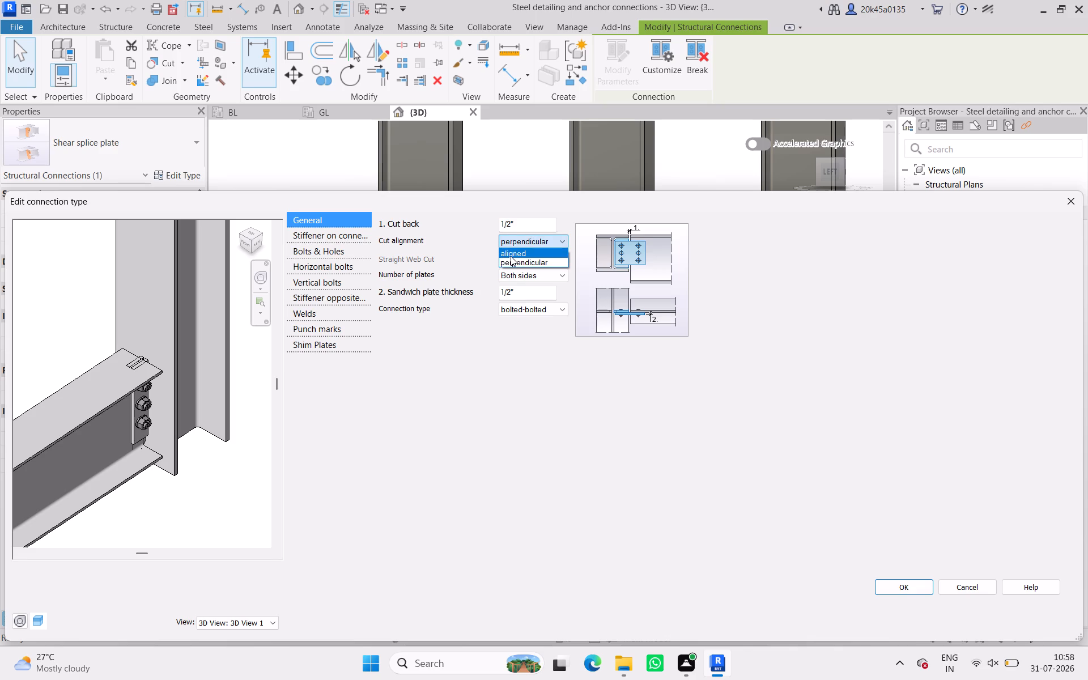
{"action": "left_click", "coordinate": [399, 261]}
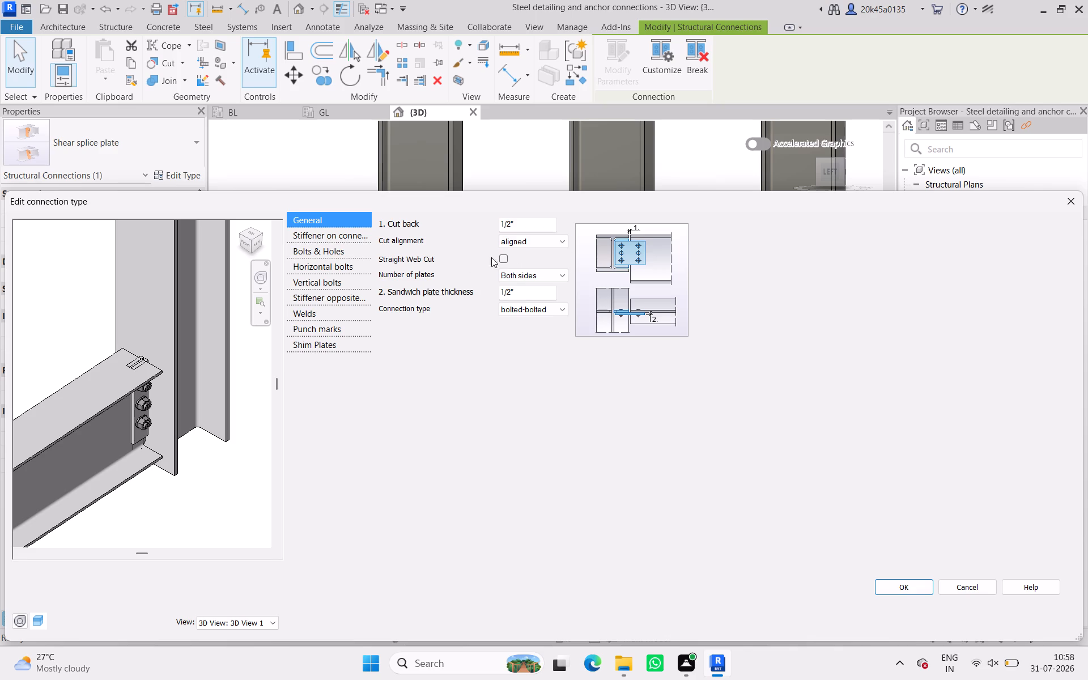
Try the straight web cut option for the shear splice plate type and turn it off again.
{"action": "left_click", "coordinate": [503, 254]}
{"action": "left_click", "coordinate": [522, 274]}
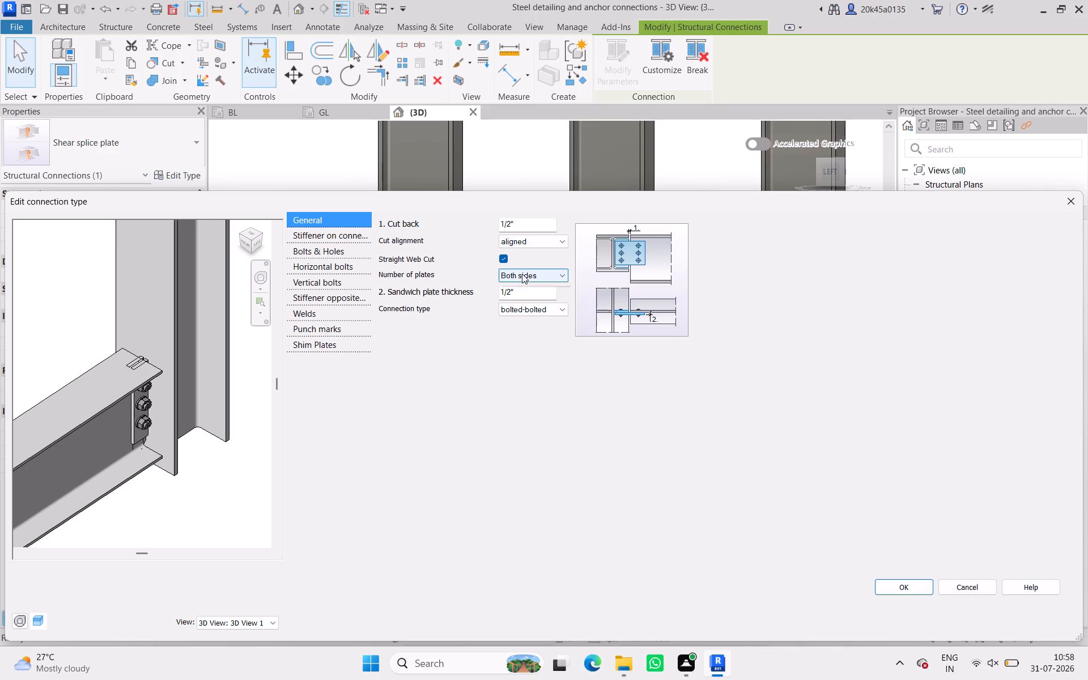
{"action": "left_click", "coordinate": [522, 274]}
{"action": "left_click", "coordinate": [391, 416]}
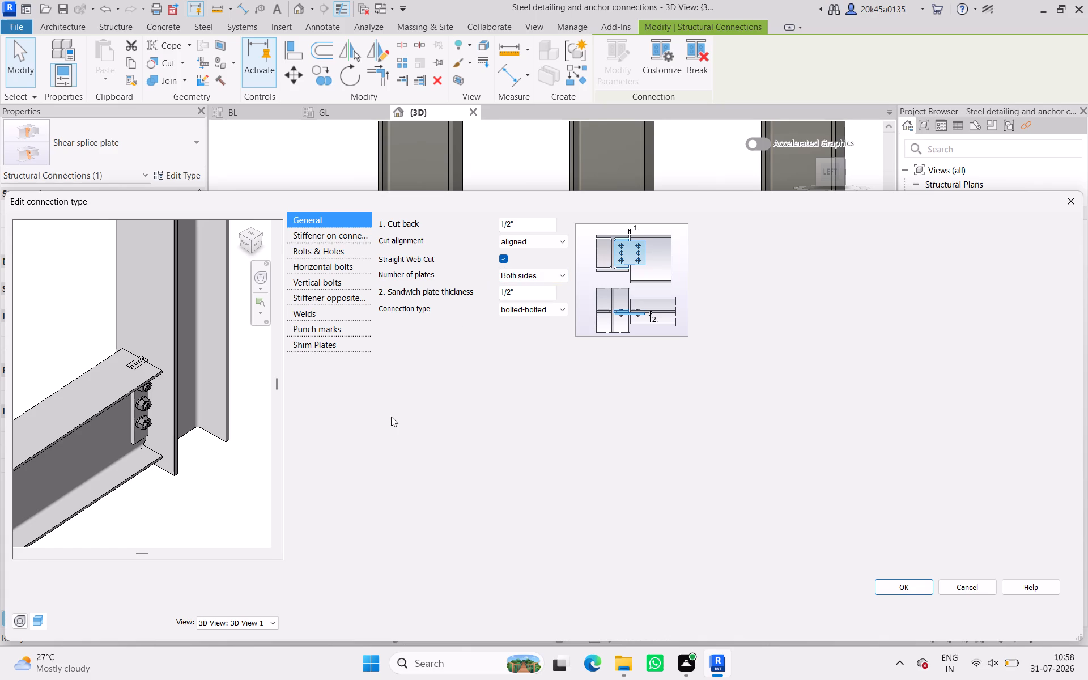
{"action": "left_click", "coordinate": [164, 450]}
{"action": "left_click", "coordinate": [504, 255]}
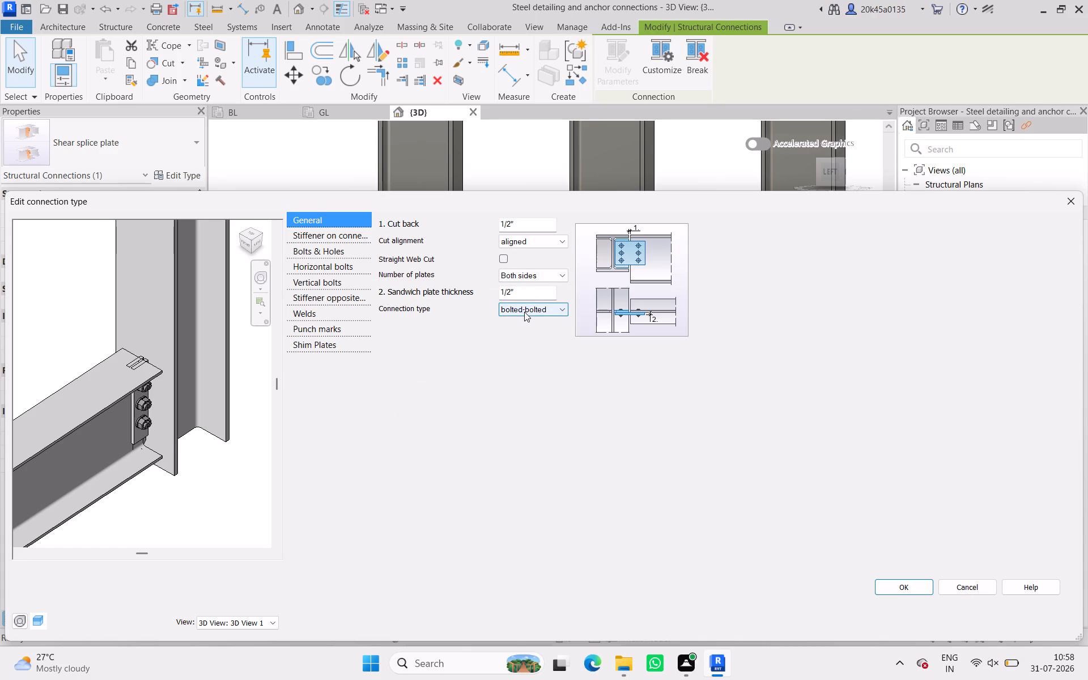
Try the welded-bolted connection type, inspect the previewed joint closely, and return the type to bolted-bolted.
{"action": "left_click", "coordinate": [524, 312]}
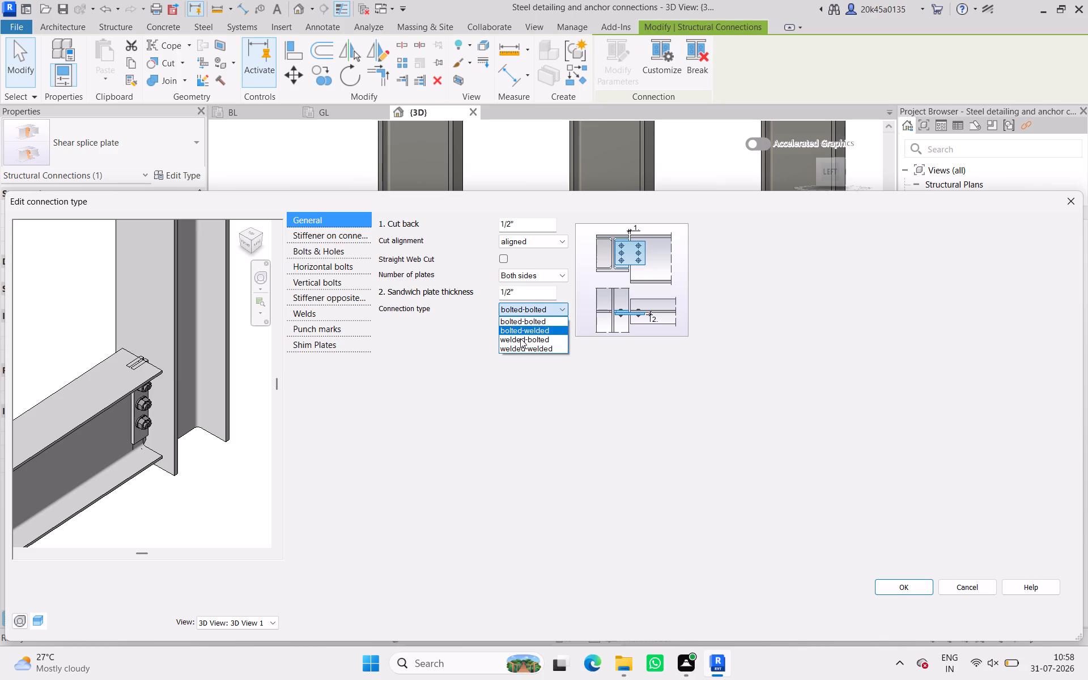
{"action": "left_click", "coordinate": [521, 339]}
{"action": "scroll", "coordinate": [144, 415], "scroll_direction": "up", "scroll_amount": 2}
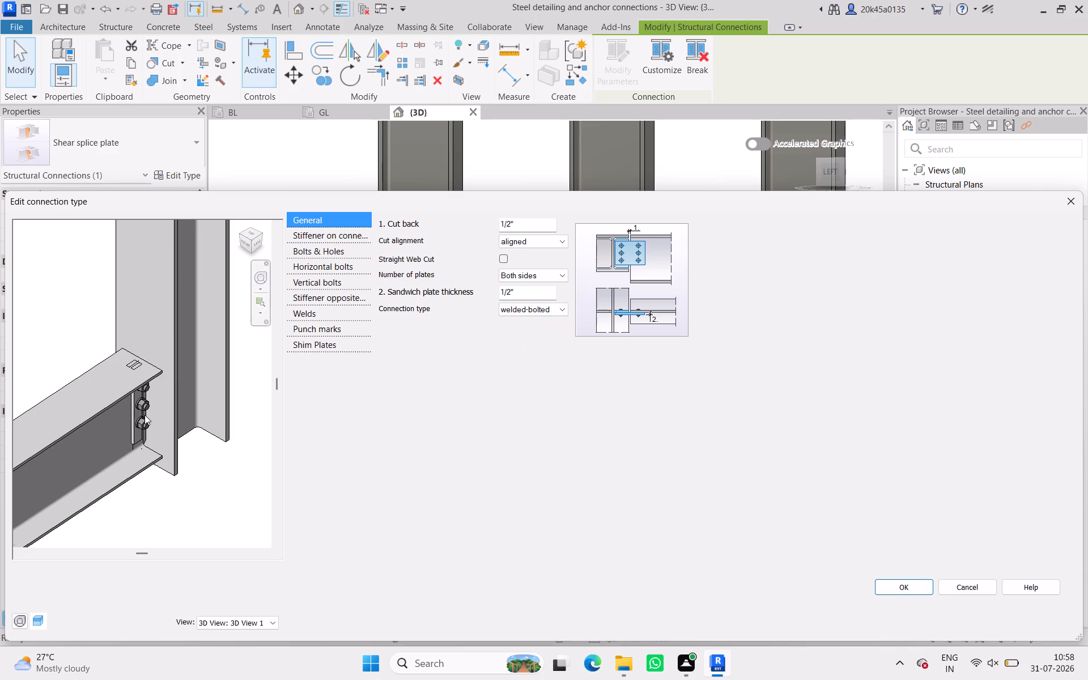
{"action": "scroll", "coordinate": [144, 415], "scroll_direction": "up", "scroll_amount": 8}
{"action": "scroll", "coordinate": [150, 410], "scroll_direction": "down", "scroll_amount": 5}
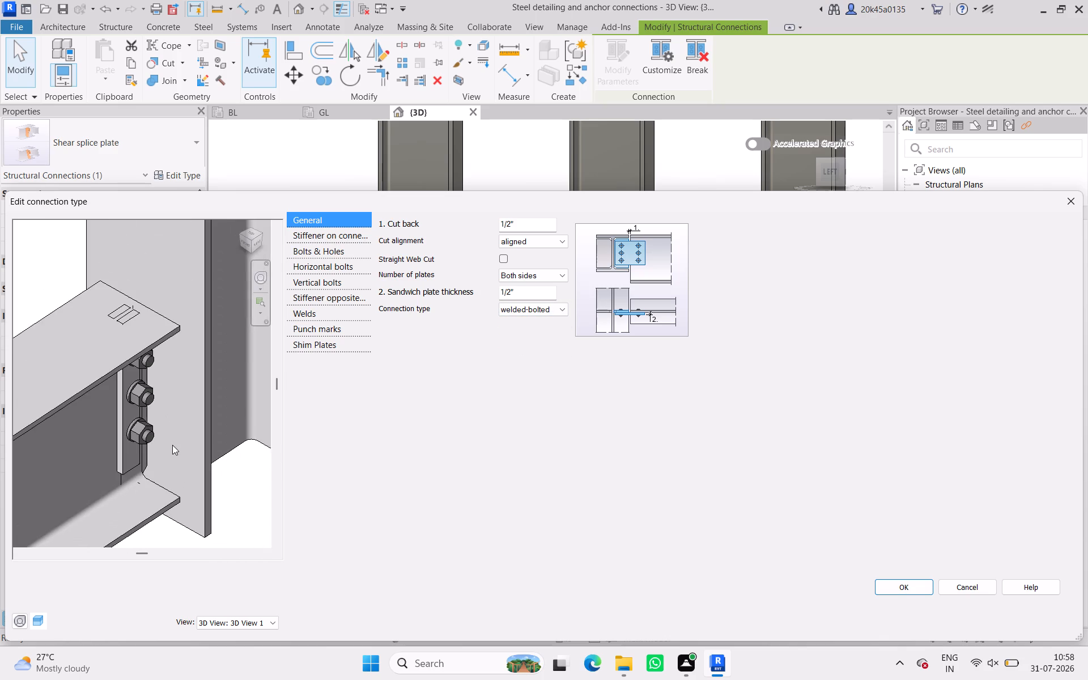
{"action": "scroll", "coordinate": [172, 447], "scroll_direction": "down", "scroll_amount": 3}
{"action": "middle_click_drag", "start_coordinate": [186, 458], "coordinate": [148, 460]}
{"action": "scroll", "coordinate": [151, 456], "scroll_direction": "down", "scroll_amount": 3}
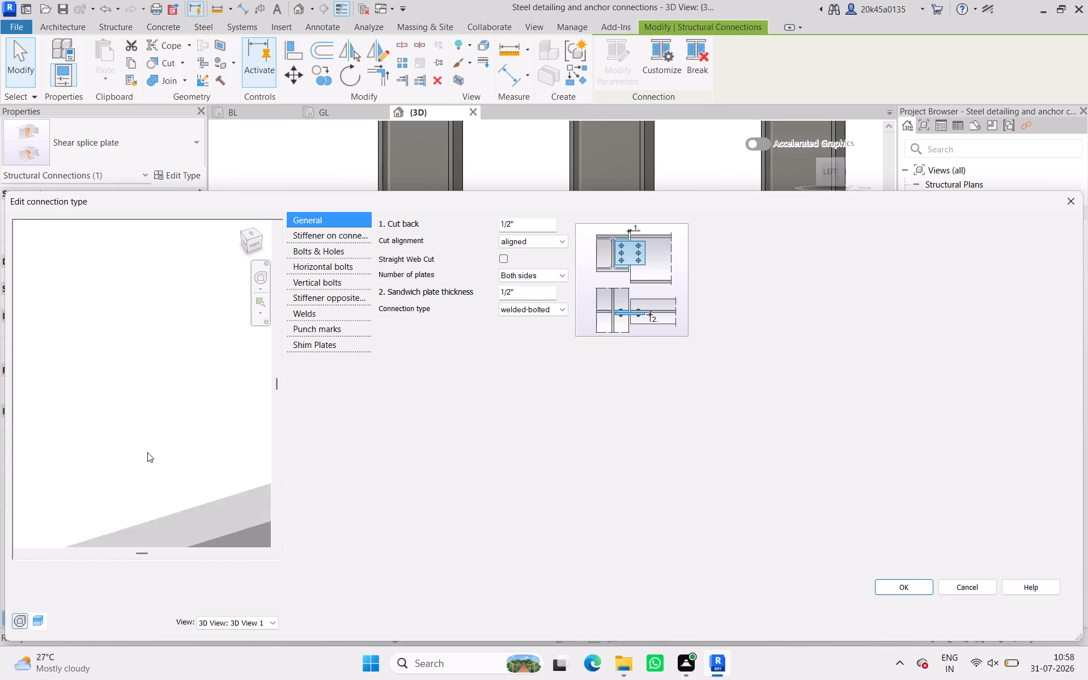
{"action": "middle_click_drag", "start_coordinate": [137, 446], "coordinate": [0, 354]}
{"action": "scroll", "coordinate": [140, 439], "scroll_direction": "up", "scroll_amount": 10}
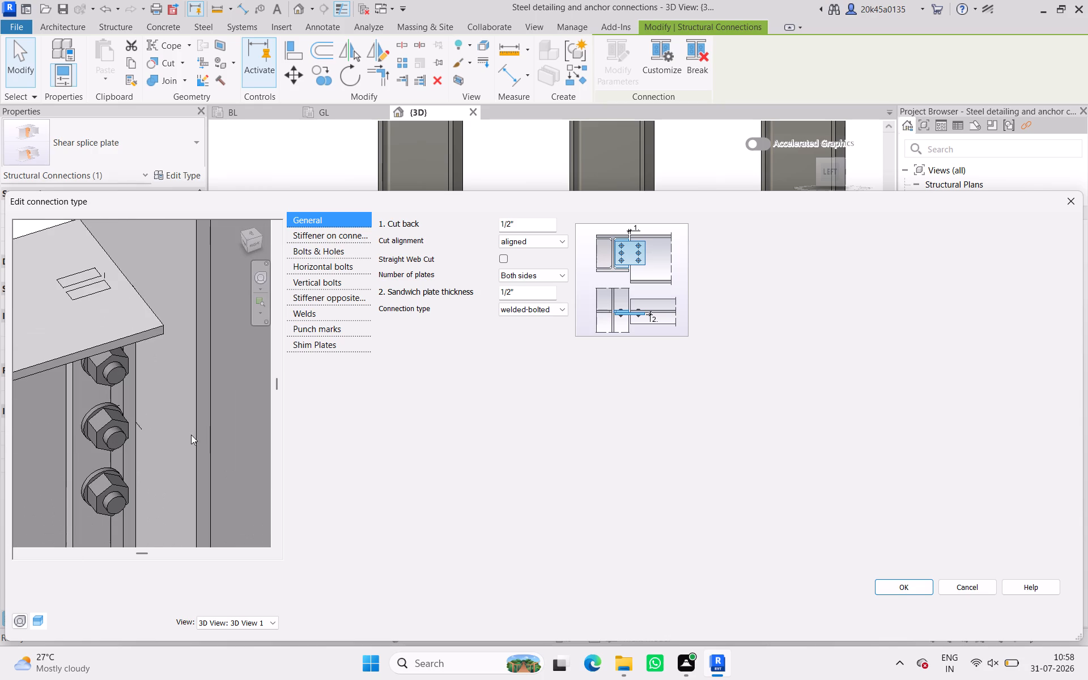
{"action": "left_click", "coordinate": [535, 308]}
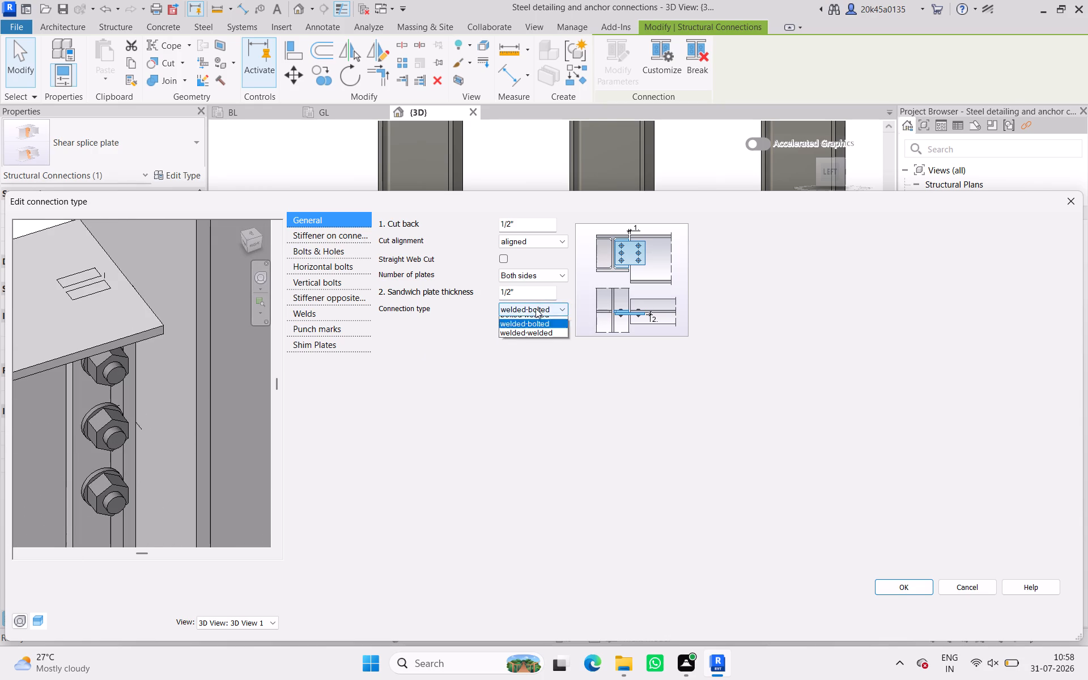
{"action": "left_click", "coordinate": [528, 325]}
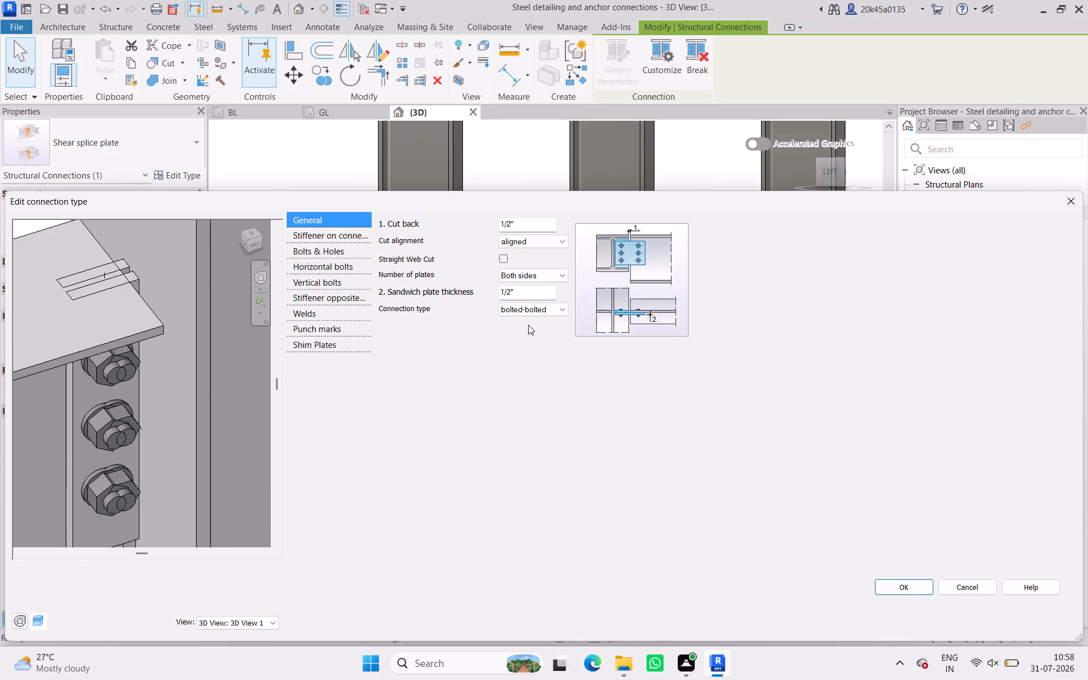
Examine the bolted-bolted joint in the preview, checking the bolts, splice plates and beam end against the column.
{"action": "scroll", "coordinate": [174, 389], "scroll_direction": "up", "scroll_amount": 4}
{"action": "scroll", "coordinate": [162, 386], "scroll_direction": "down", "scroll_amount": 5}
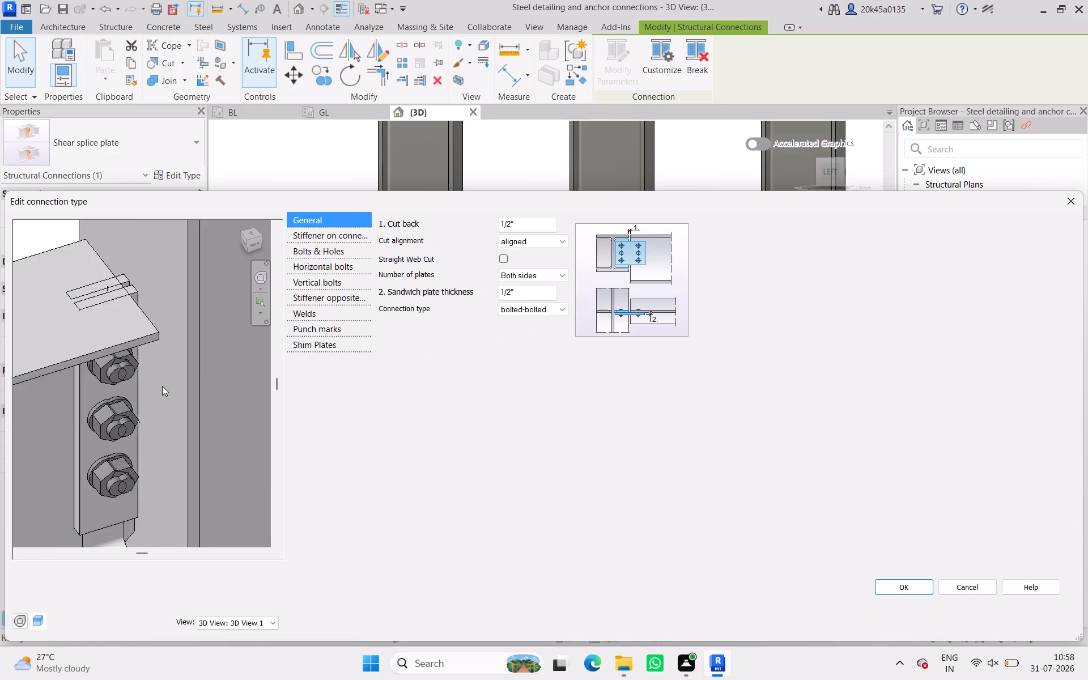
{"action": "middle_click_drag", "start_coordinate": [152, 378], "coordinate": [144, 352], "text": "shift"}
{"action": "scroll", "coordinate": [140, 362], "scroll_direction": "down", "scroll_amount": 4}
{"action": "middle_click_drag", "start_coordinate": [140, 363], "coordinate": [113, 179]}
{"action": "scroll", "coordinate": [177, 488], "scroll_direction": "down", "scroll_amount": 1}
{"action": "middle_click_drag", "start_coordinate": [167, 481], "coordinate": [165, 395]}
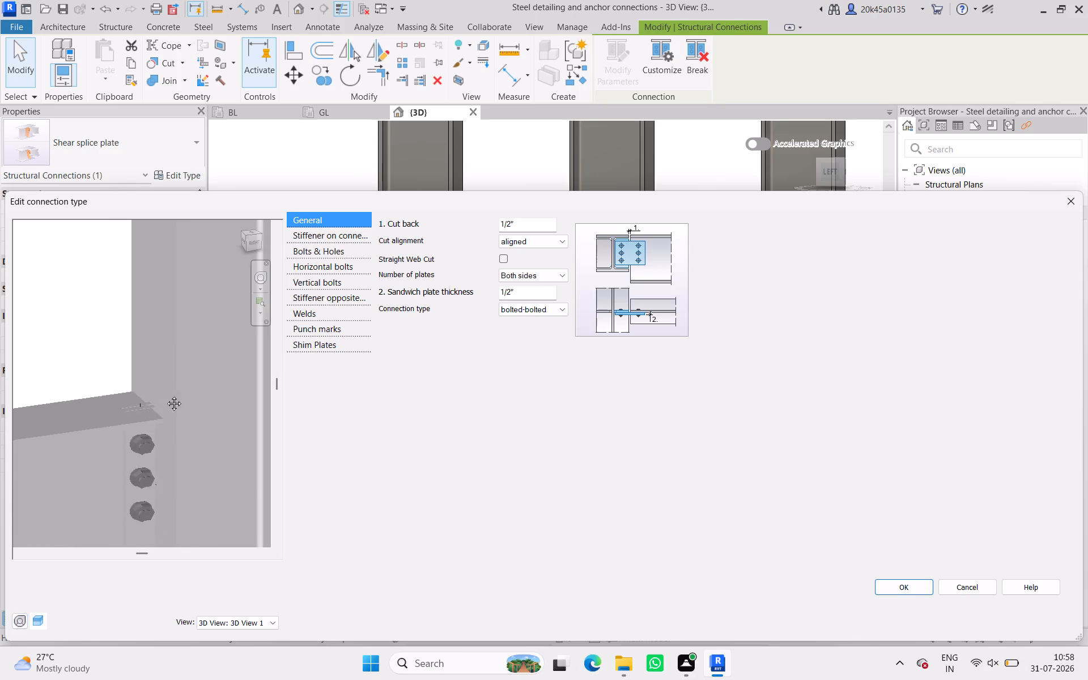
{"action": "middle_click_drag", "start_coordinate": [165, 395], "coordinate": [163, 385]}
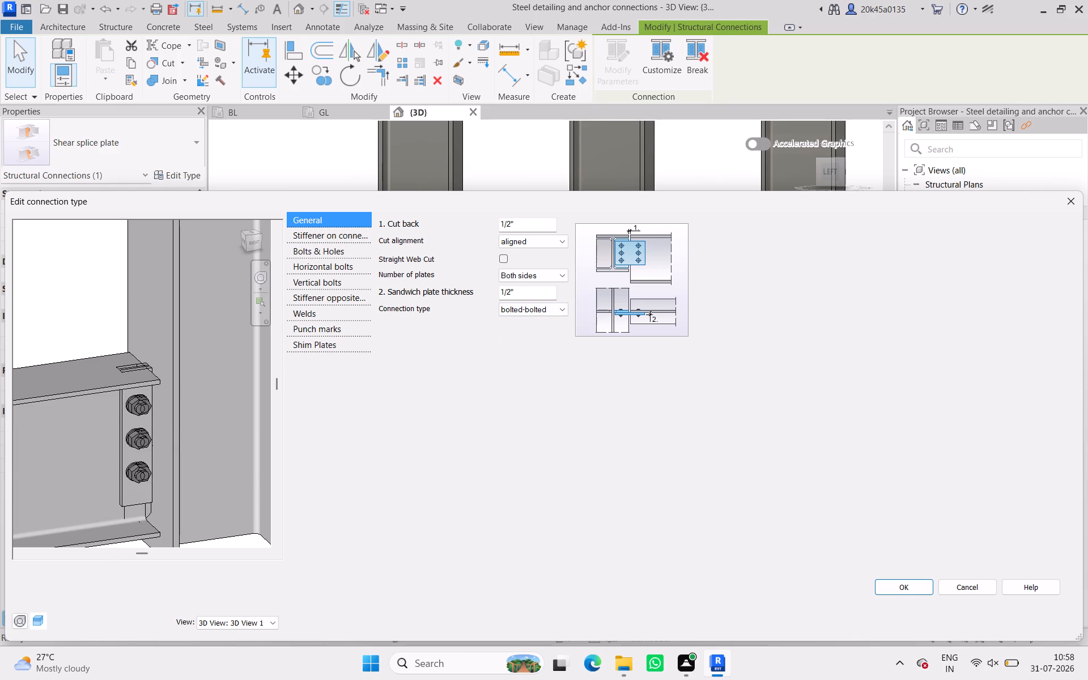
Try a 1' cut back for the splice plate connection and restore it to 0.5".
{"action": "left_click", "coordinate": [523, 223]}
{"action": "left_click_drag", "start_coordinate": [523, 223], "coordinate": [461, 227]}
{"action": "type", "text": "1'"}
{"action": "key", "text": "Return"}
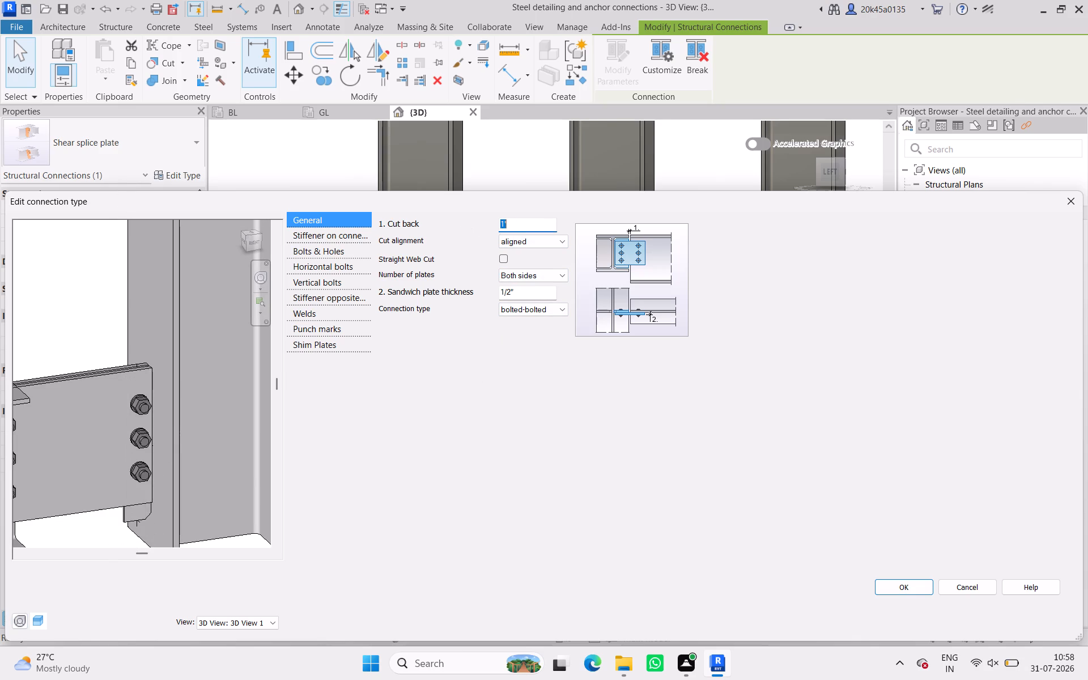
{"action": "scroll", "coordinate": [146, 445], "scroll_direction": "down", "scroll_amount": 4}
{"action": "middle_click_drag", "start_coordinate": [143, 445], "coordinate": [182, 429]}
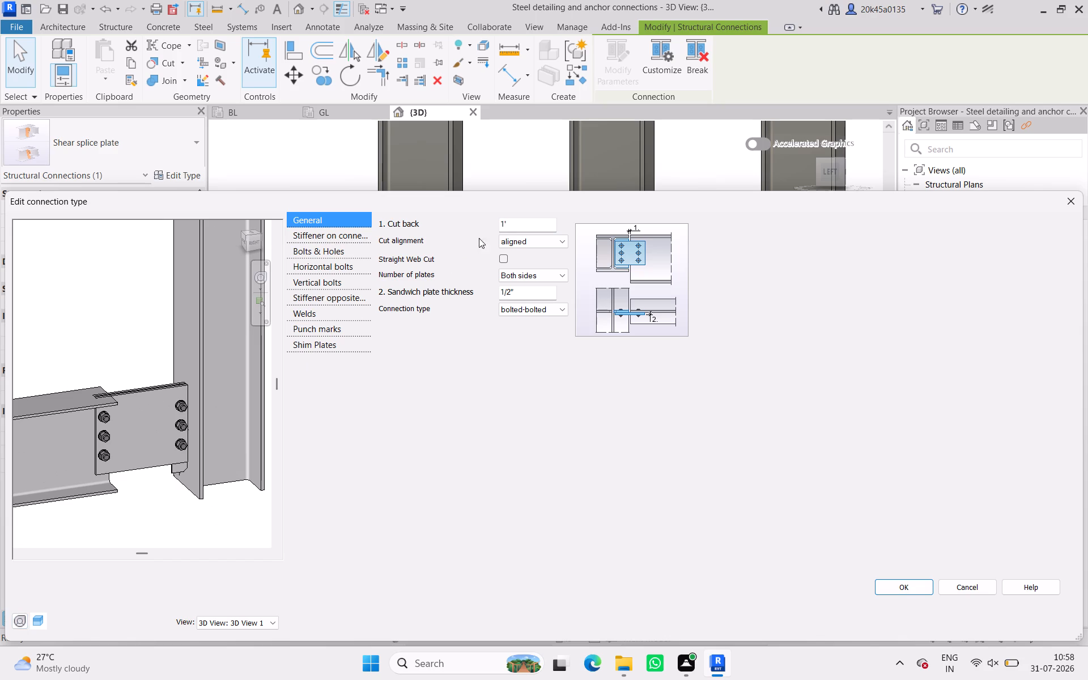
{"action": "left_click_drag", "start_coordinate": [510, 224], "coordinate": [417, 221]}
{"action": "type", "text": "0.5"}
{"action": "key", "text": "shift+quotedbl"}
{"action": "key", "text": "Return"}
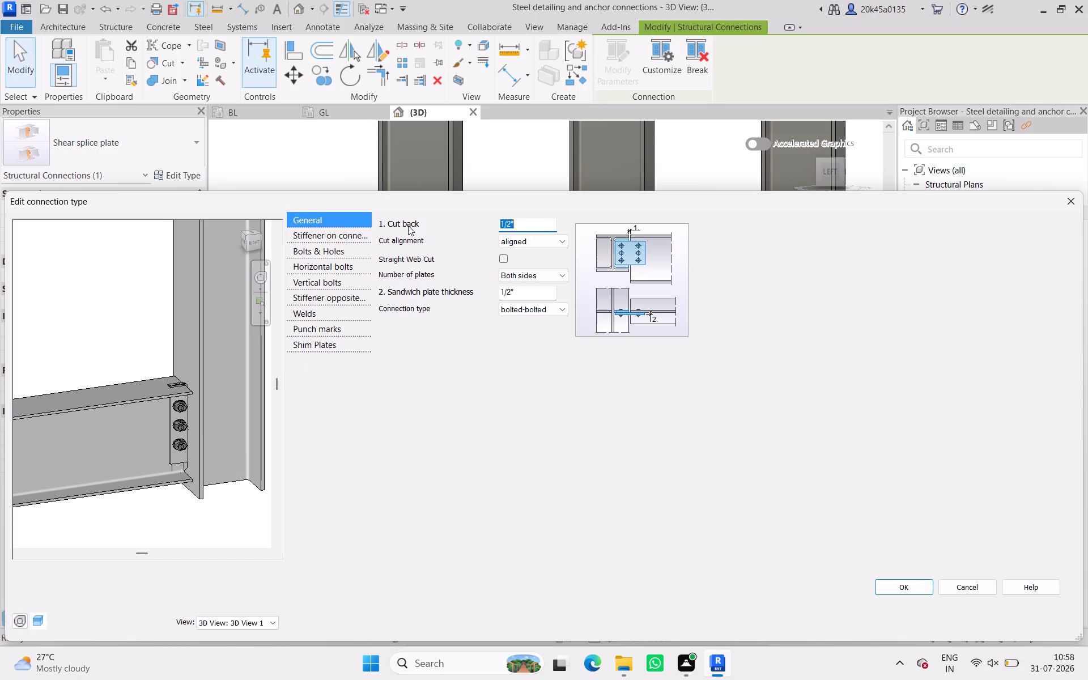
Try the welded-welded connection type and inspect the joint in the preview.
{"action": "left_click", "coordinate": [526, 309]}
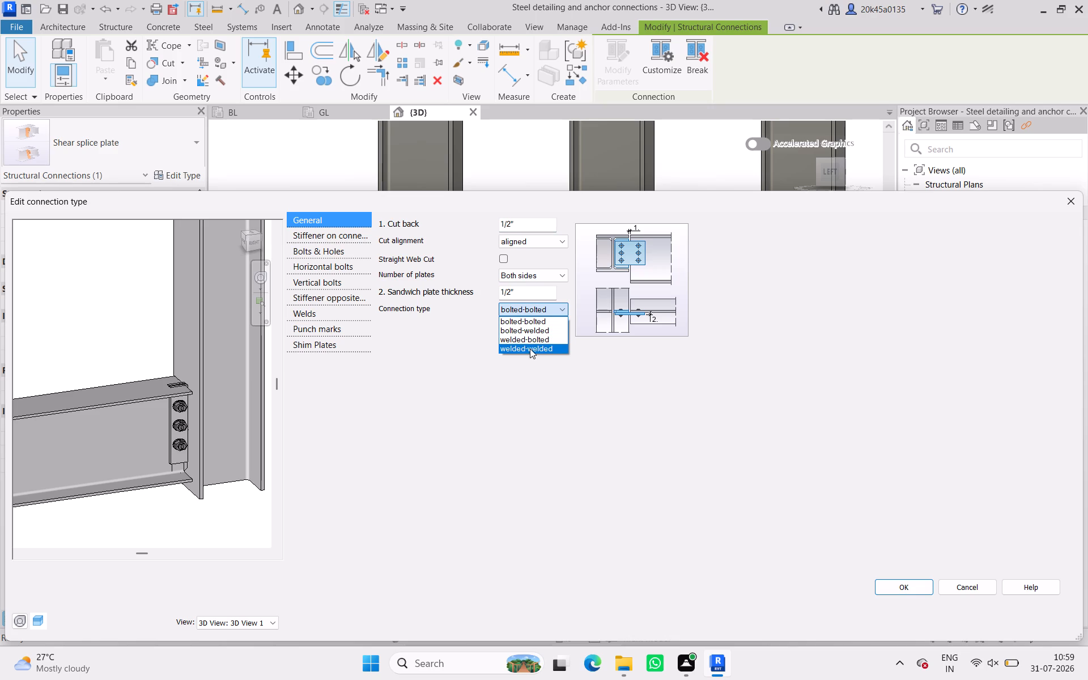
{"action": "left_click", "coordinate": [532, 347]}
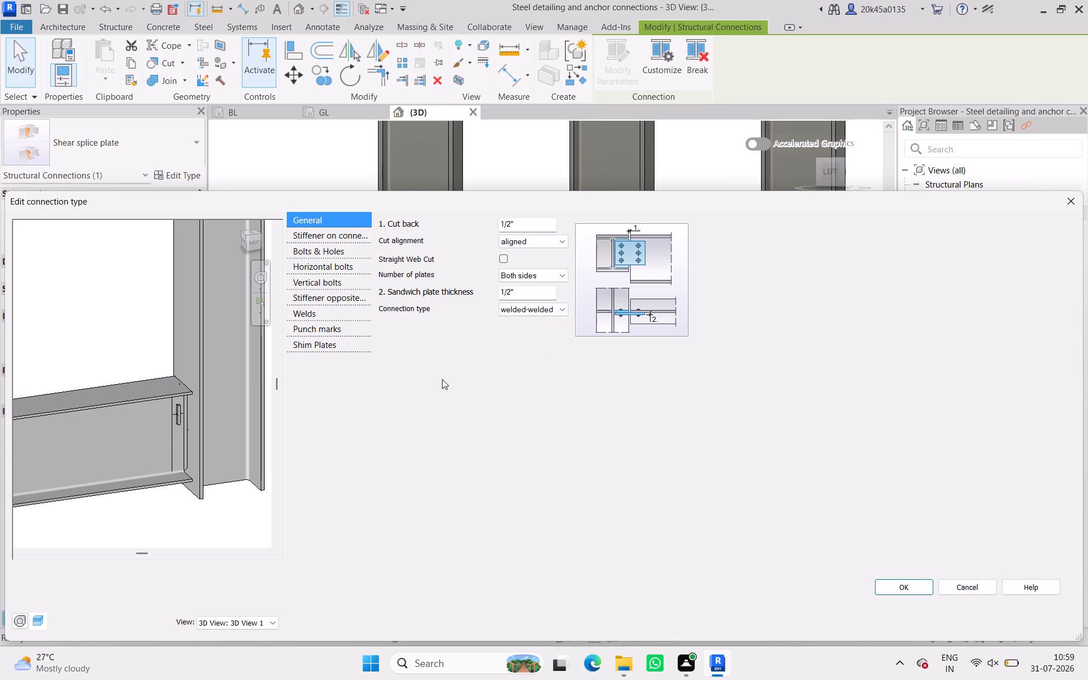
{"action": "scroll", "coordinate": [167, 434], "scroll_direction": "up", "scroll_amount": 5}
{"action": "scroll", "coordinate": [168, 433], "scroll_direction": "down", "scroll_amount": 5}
Set the shear splice plate's connection type to welded-bolted.
{"action": "left_click", "coordinate": [547, 308]}
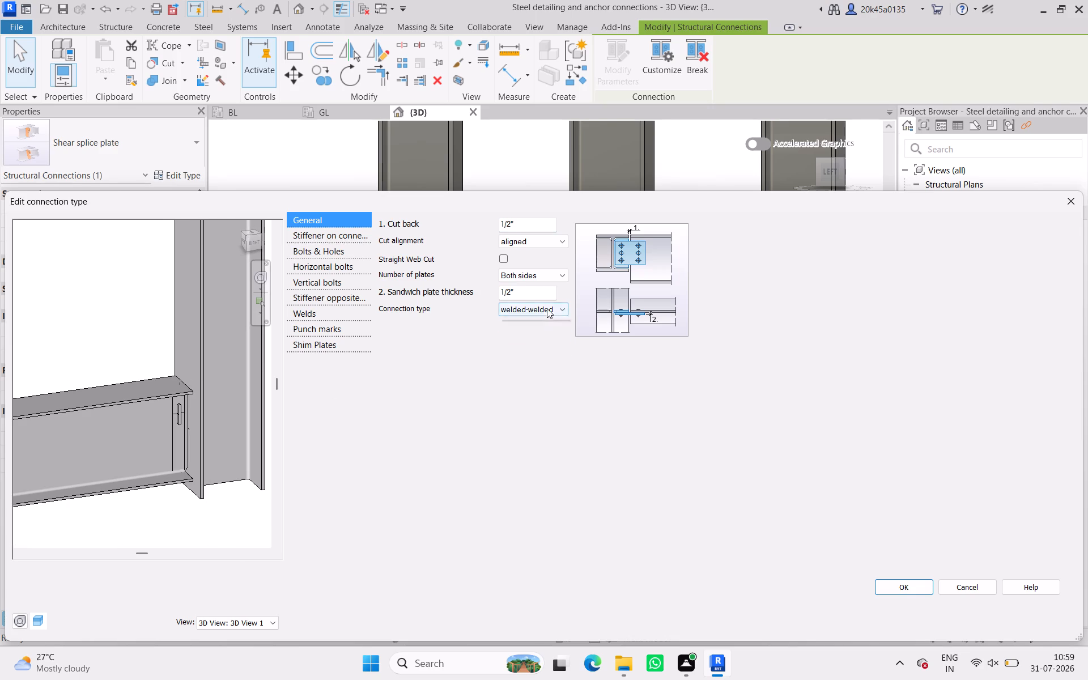
{"action": "left_click", "coordinate": [527, 339]}
{"action": "left_click", "coordinate": [390, 364]}
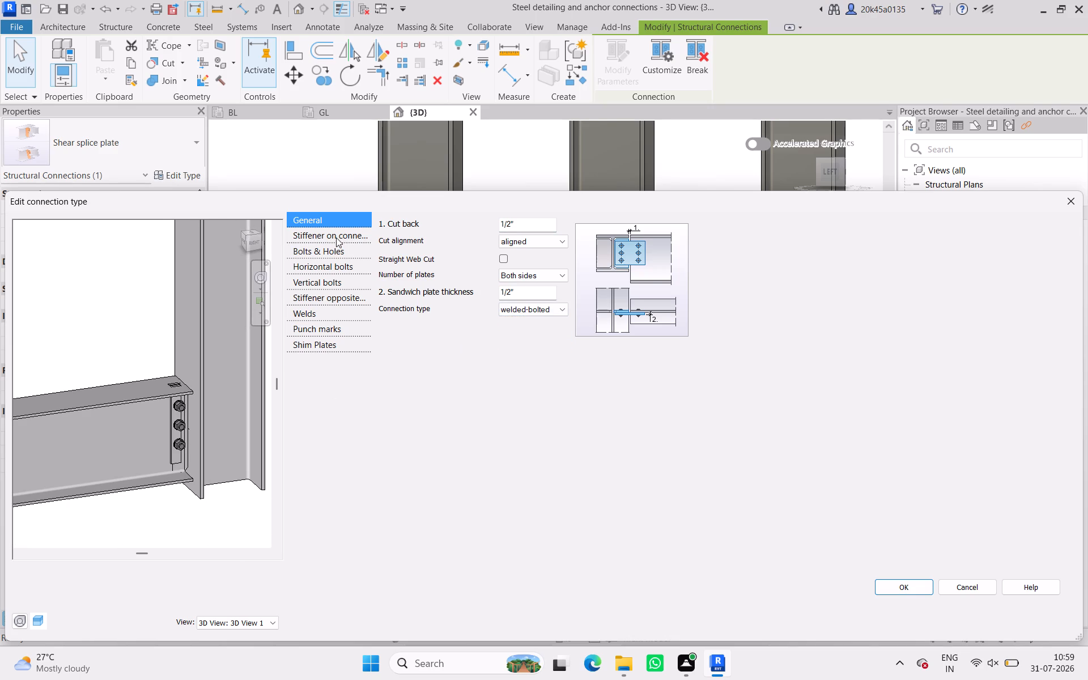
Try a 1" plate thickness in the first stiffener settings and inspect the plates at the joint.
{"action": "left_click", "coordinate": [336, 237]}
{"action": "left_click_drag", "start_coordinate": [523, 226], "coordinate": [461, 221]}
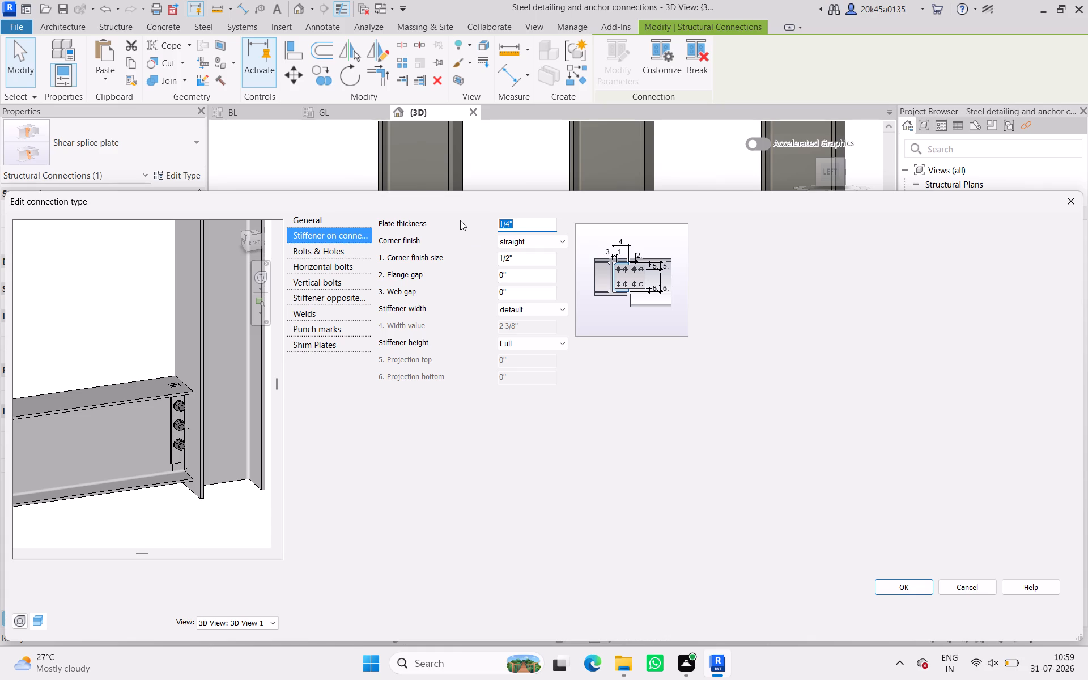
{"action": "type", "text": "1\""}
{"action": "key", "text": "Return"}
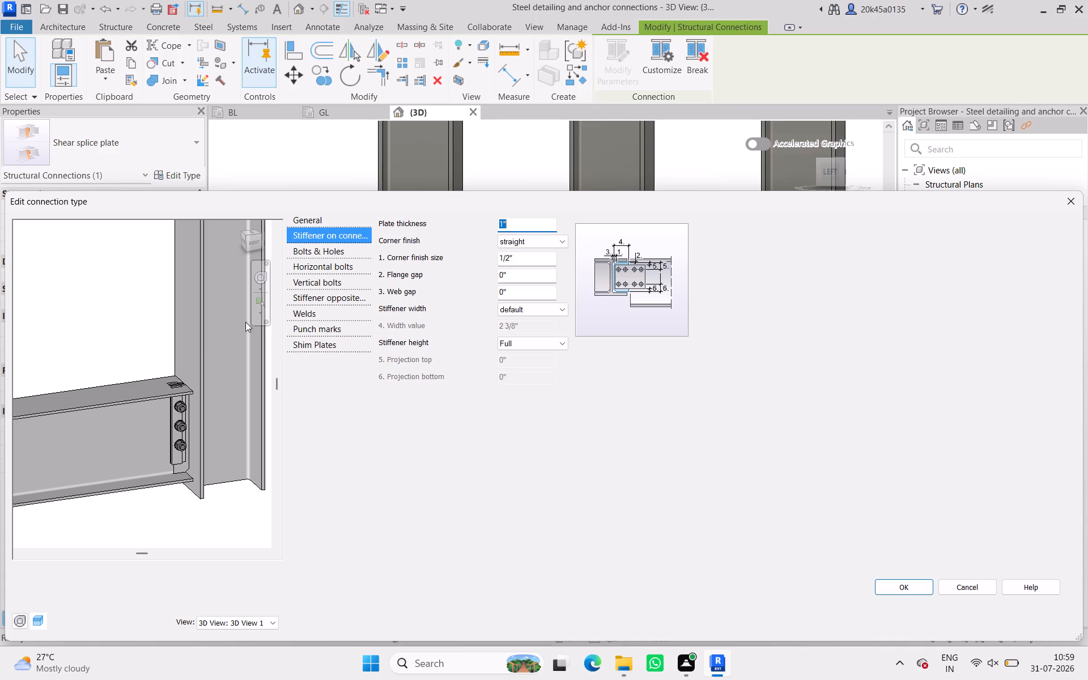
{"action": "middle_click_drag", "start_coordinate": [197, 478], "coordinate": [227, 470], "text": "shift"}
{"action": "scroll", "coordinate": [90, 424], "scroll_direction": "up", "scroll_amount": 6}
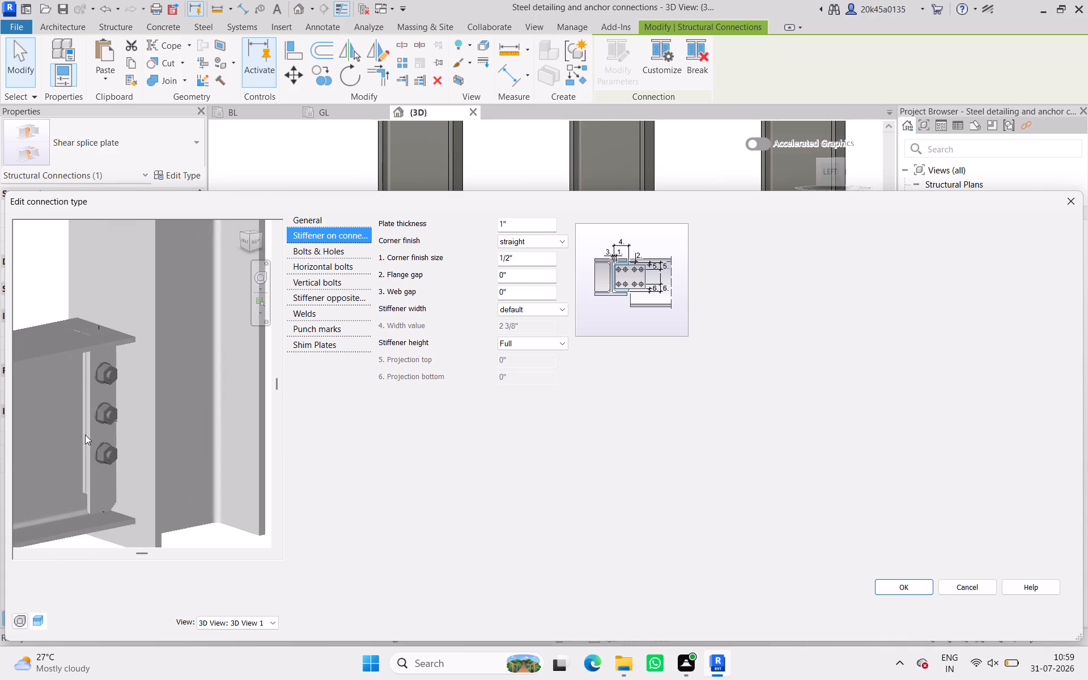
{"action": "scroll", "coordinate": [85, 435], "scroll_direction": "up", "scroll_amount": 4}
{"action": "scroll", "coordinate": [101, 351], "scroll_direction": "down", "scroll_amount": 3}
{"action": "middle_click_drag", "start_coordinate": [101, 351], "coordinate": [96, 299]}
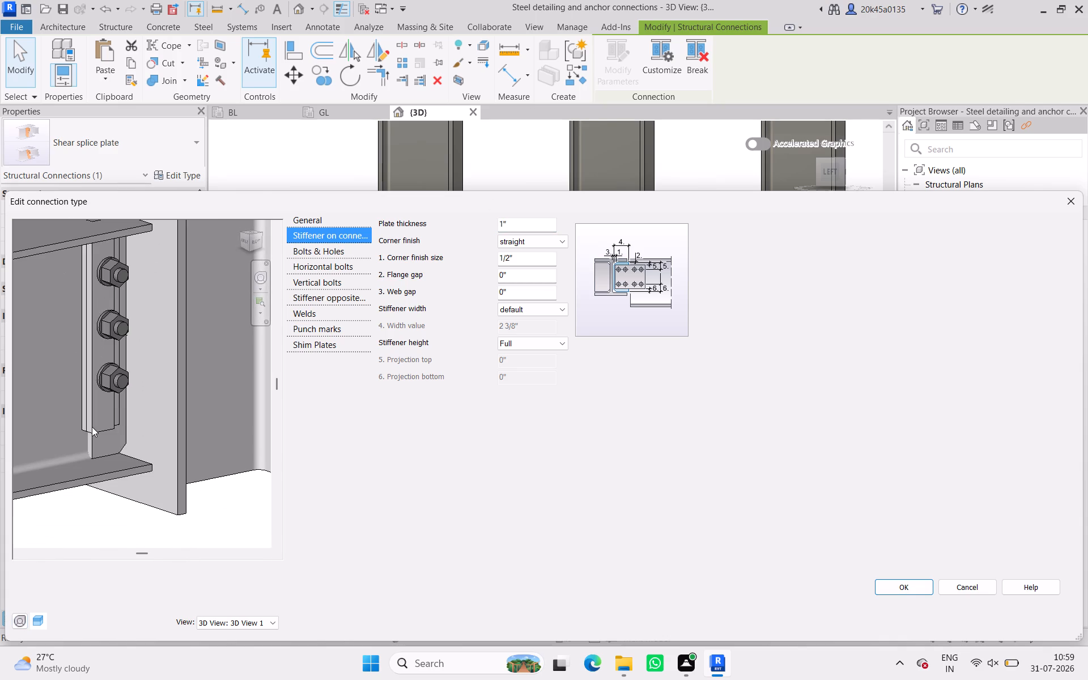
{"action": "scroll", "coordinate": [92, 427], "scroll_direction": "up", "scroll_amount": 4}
Set the stiffener's plate thickness to 2" and check the thickened plate beside the bolts in the preview.
{"action": "left_click_drag", "start_coordinate": [516, 230], "coordinate": [517, 229]}
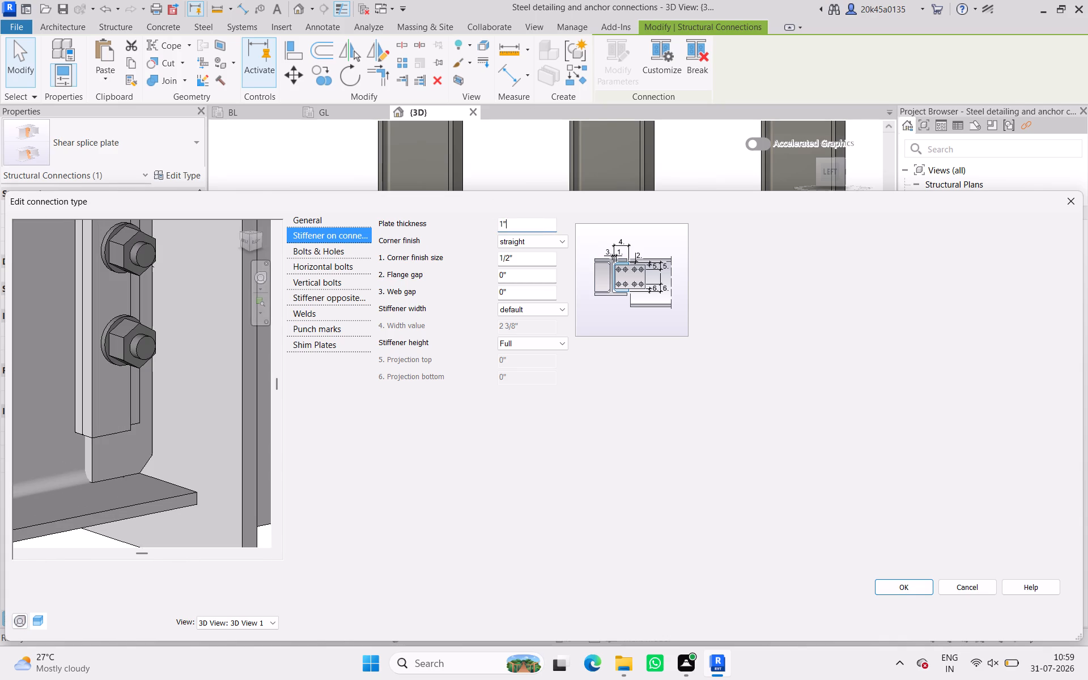
{"action": "left_click_drag", "start_coordinate": [517, 229], "coordinate": [478, 227]}
{"action": "type", "text": "2\""}
{"action": "key", "text": "Return"}
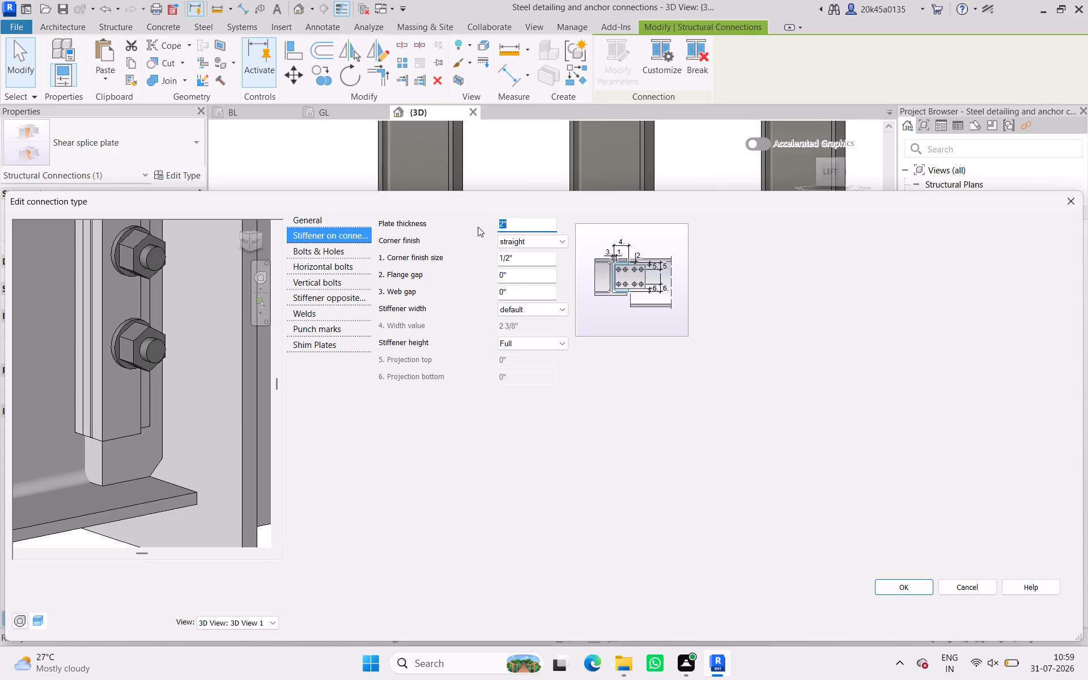
{"action": "scroll", "coordinate": [97, 381], "scroll_direction": "up", "scroll_amount": 3}
{"action": "middle_click_drag", "start_coordinate": [93, 399], "coordinate": [91, 470]}
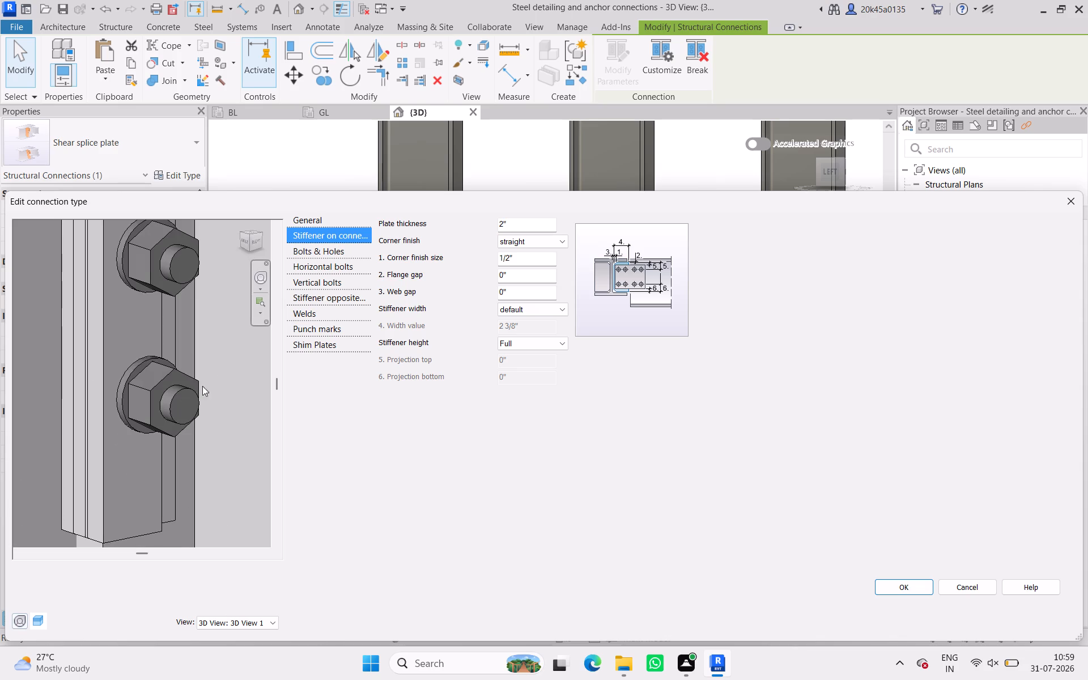
{"action": "scroll", "coordinate": [224, 371], "scroll_direction": "down", "scroll_amount": 2}
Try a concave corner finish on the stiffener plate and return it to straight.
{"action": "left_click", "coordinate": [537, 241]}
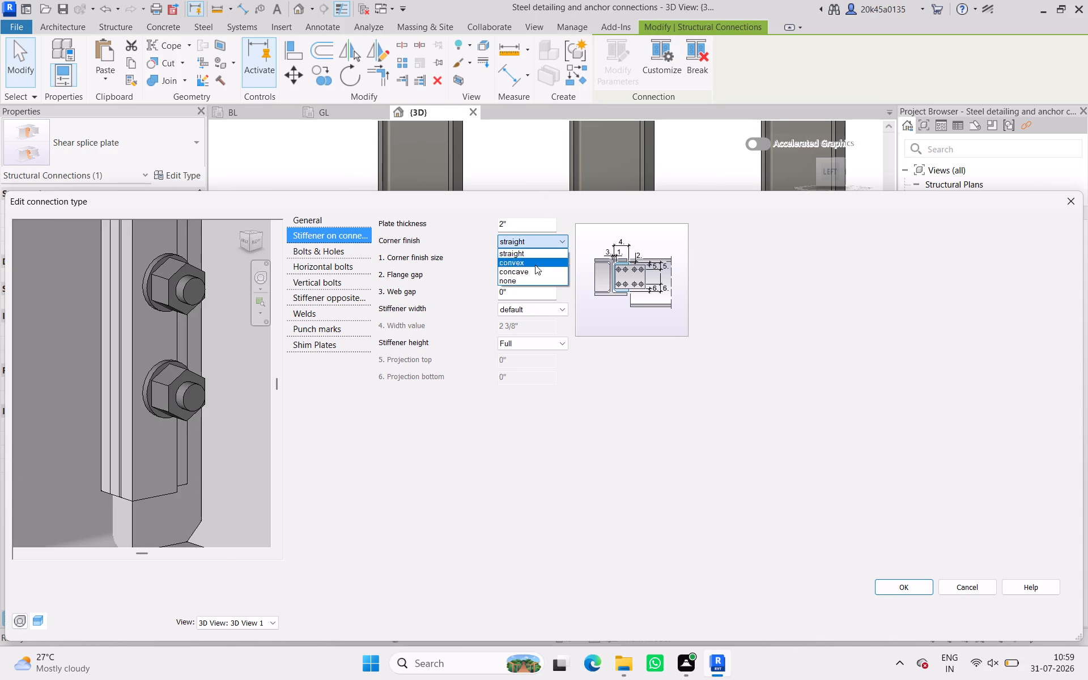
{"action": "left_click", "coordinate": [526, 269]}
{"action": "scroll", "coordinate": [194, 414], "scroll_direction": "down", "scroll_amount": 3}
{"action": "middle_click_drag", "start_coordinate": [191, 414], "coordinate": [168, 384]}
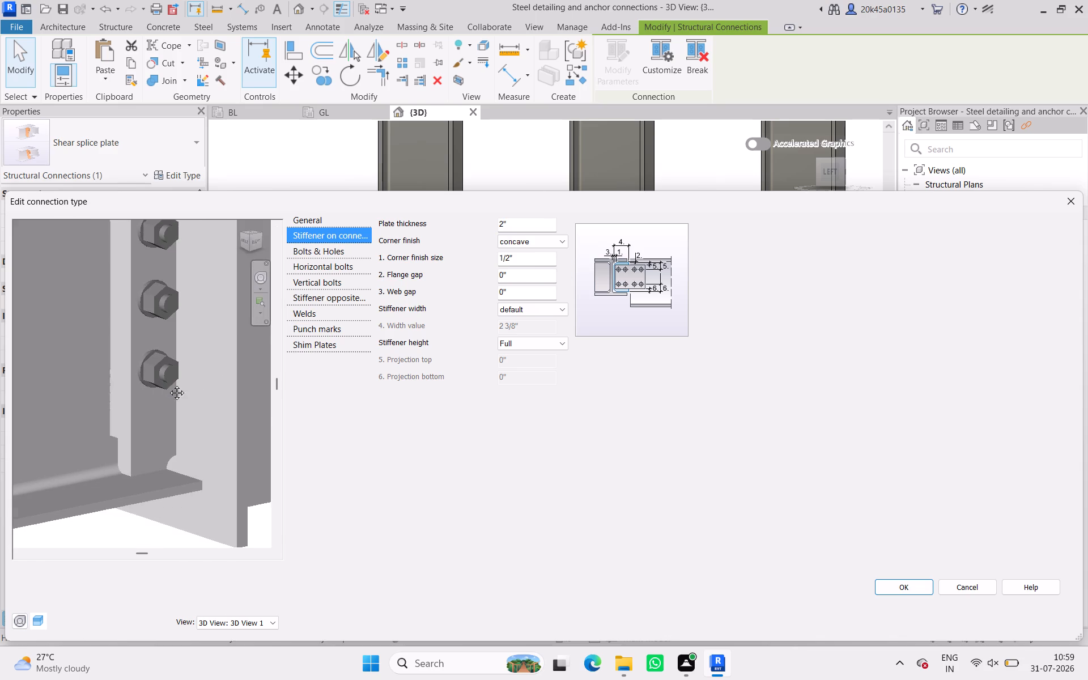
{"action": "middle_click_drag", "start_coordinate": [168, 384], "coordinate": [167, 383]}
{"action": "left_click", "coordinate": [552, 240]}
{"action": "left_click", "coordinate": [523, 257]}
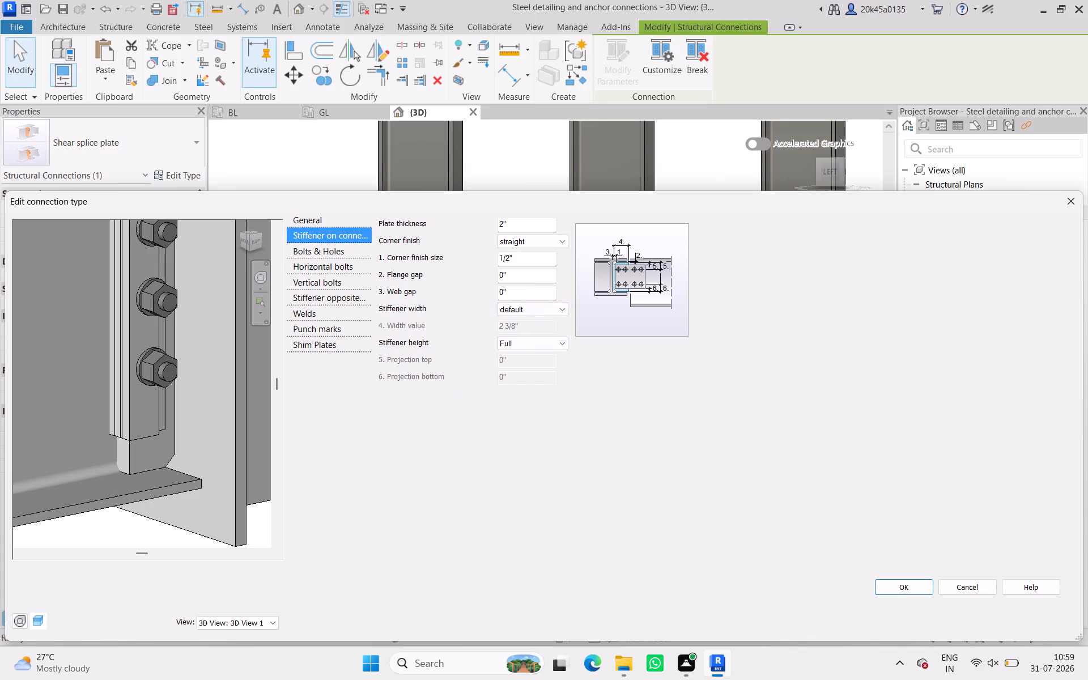
Try stiffener corner finish sizes of 1" and 0.5", and set the size to 0".
{"action": "left_click_drag", "start_coordinate": [524, 258], "coordinate": [380, 263]}
{"action": "type", "text": "1\""}
{"action": "key", "text": "Return"}
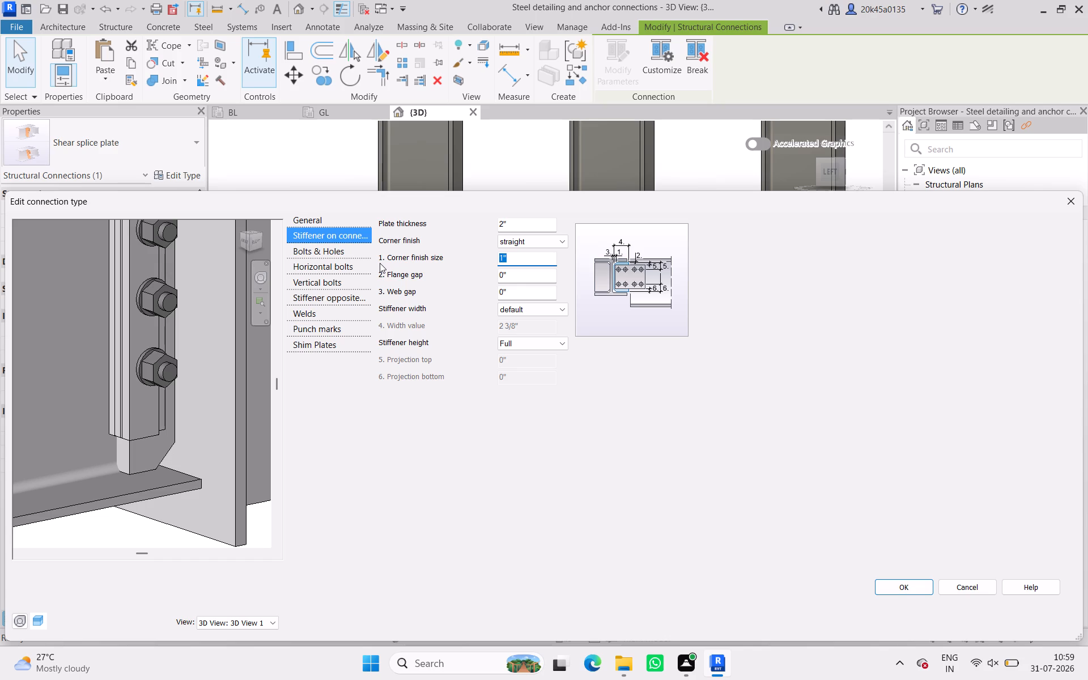
{"action": "type", "text": "0.5\""}
{"action": "key", "text": "Return"}
{"action": "key", "text": "0"}
{"action": "key", "text": "Return"}
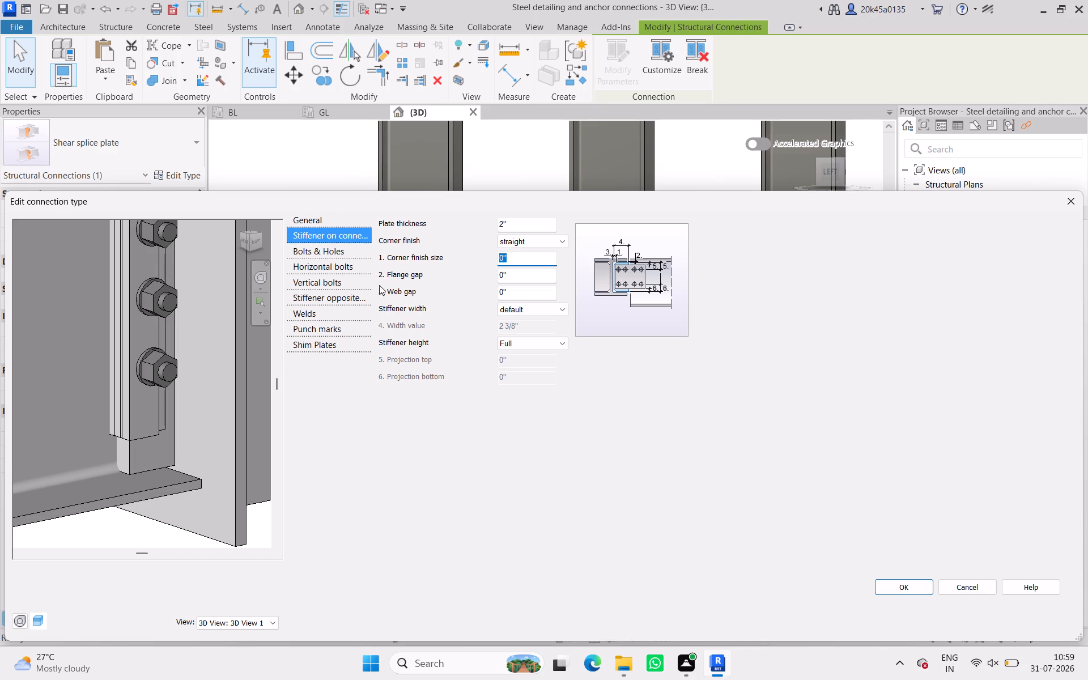
Try stiffener flange gaps of 1" and 0", compare the plate ends in the preview, and set the gap to 0.5".
{"action": "left_click_drag", "start_coordinate": [534, 278], "coordinate": [463, 278]}
{"action": "type", "text": "1\""}
{"action": "key", "text": "Return"}
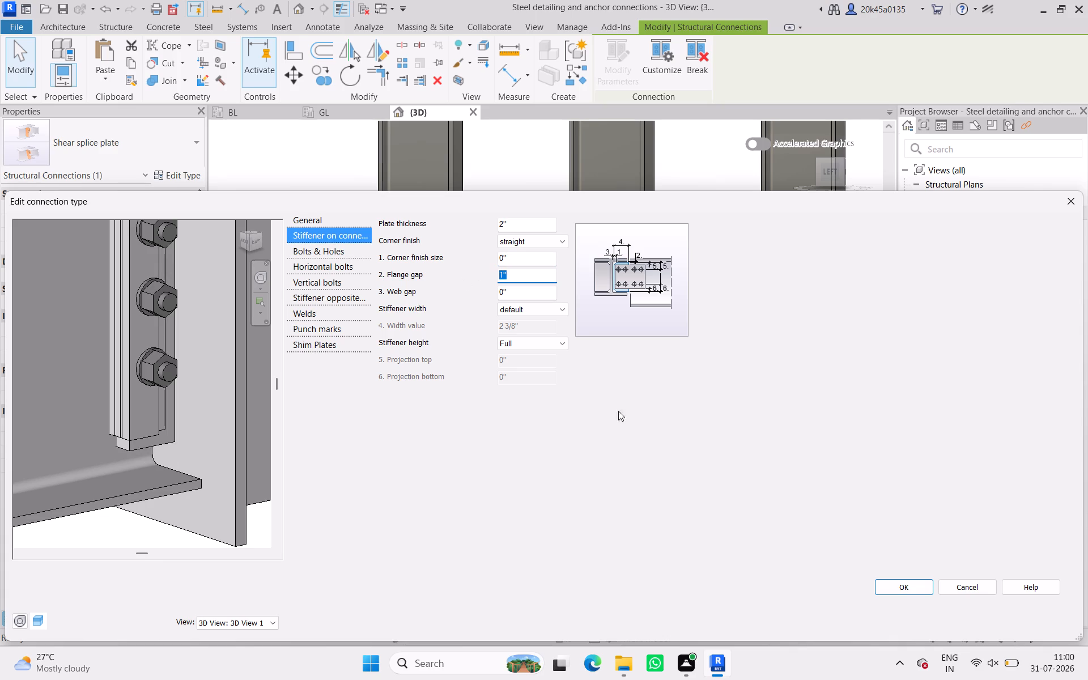
{"action": "scroll", "coordinate": [243, 422], "scroll_direction": "down", "scroll_amount": 2}
{"action": "middle_click_drag", "start_coordinate": [241, 422], "coordinate": [215, 469]}
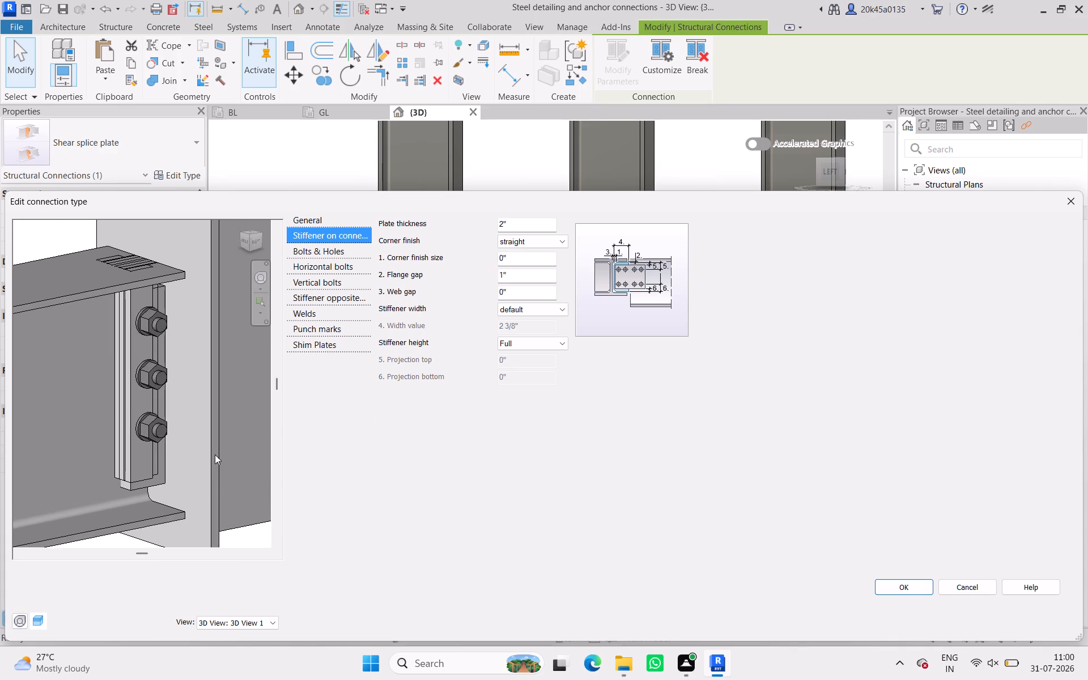
{"action": "left_click_drag", "start_coordinate": [530, 273], "coordinate": [472, 281]}
{"action": "key", "text": "0"}
{"action": "key", "text": "Return"}
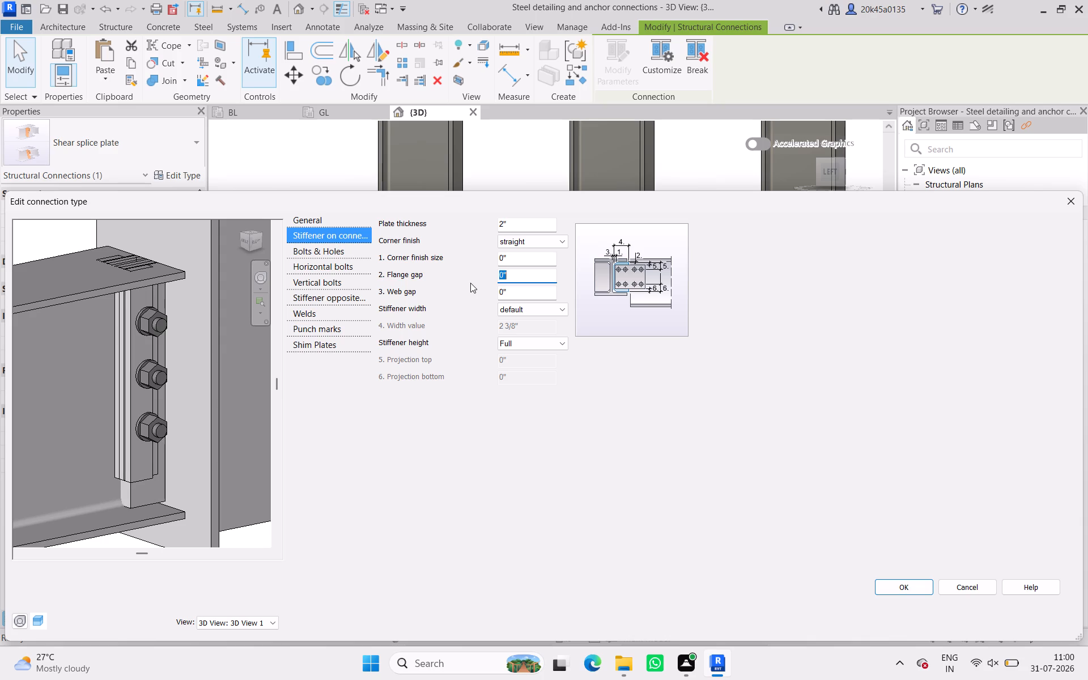
{"action": "type", "text": "0.5\""}
{"action": "key", "text": "Return"}
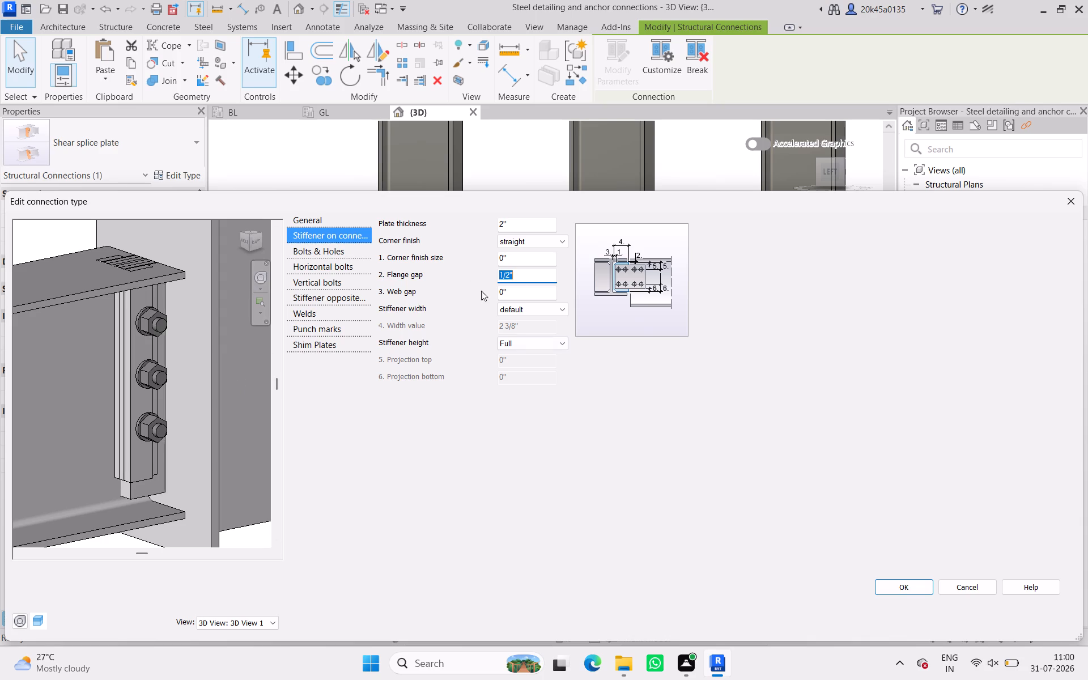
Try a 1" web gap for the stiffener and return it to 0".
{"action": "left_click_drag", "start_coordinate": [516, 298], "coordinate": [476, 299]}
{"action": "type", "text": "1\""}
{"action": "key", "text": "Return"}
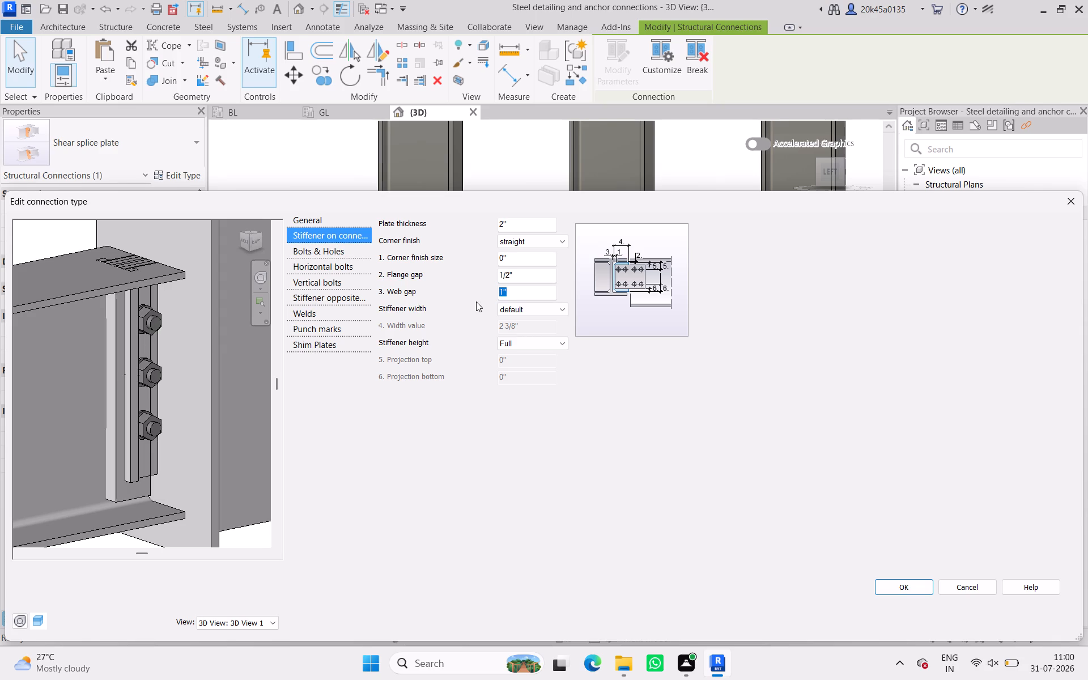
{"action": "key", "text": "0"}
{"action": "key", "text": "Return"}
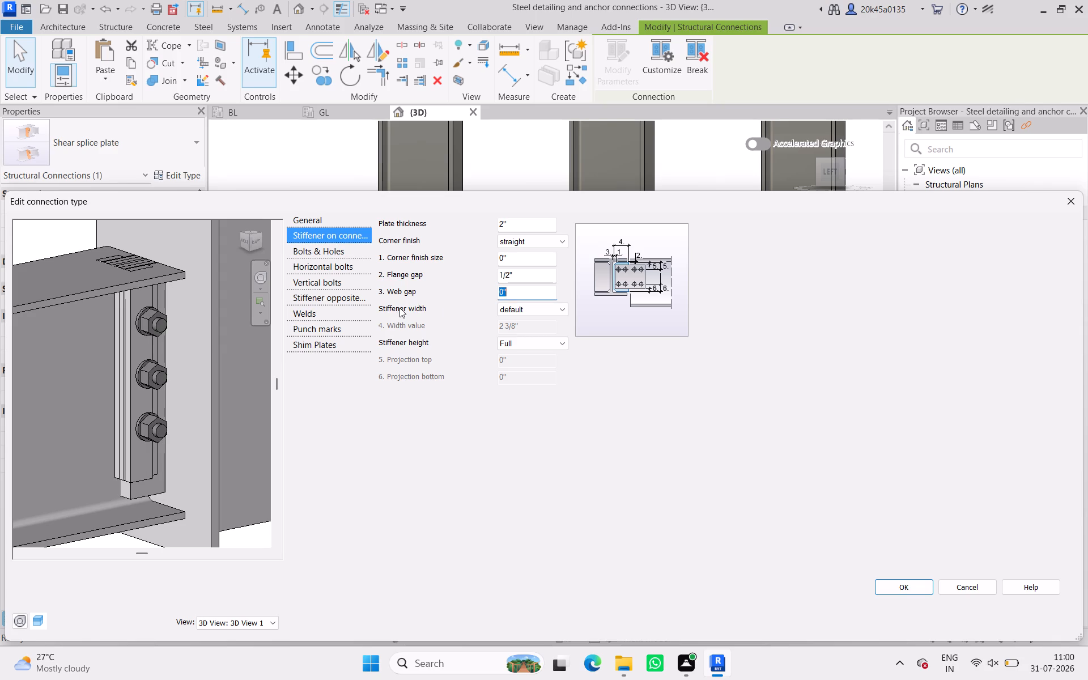
Switch the stiffener width from default to a custom value, try 5" and 2", and set the width to 3".
{"action": "left_click", "coordinate": [520, 309]}
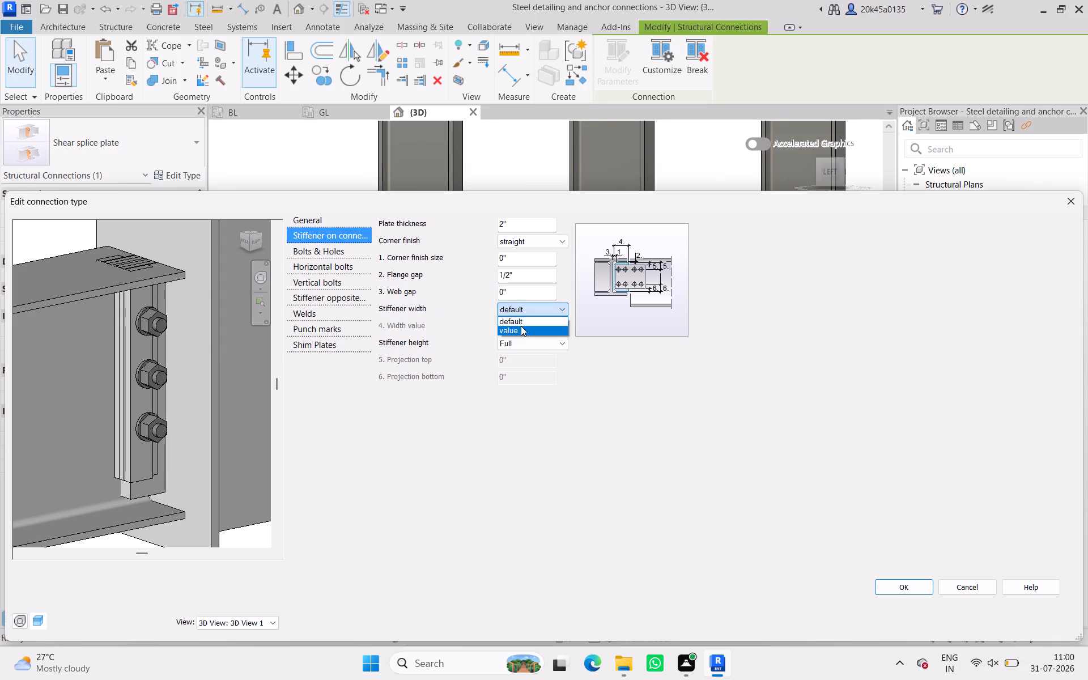
{"action": "left_click", "coordinate": [521, 328]}
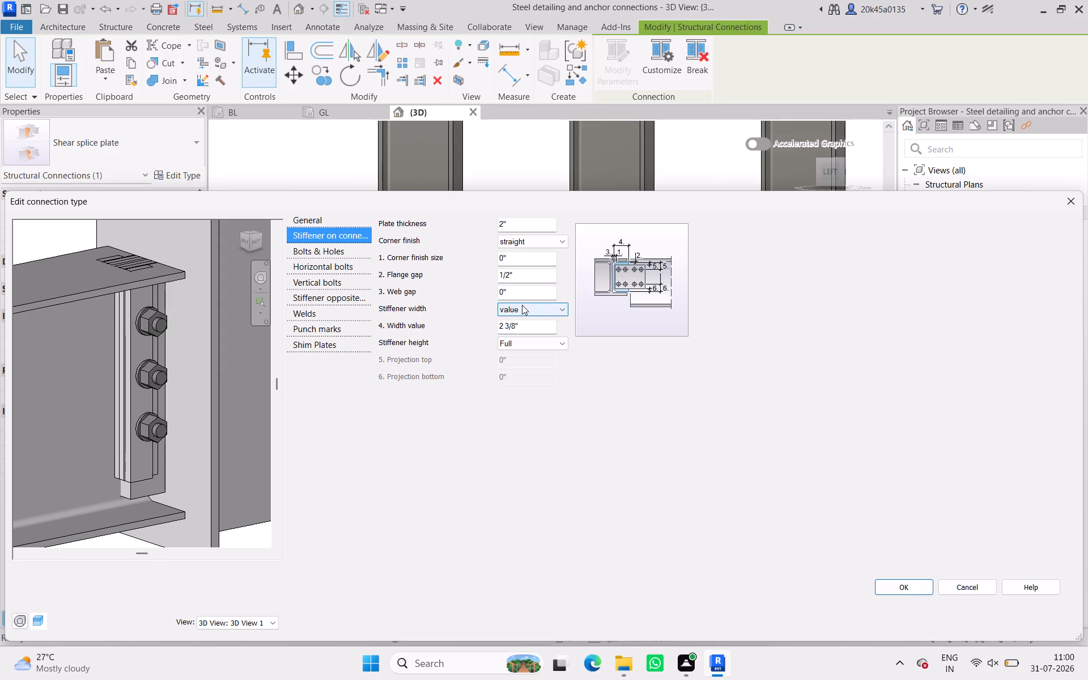
{"action": "left_click", "coordinate": [522, 311]}
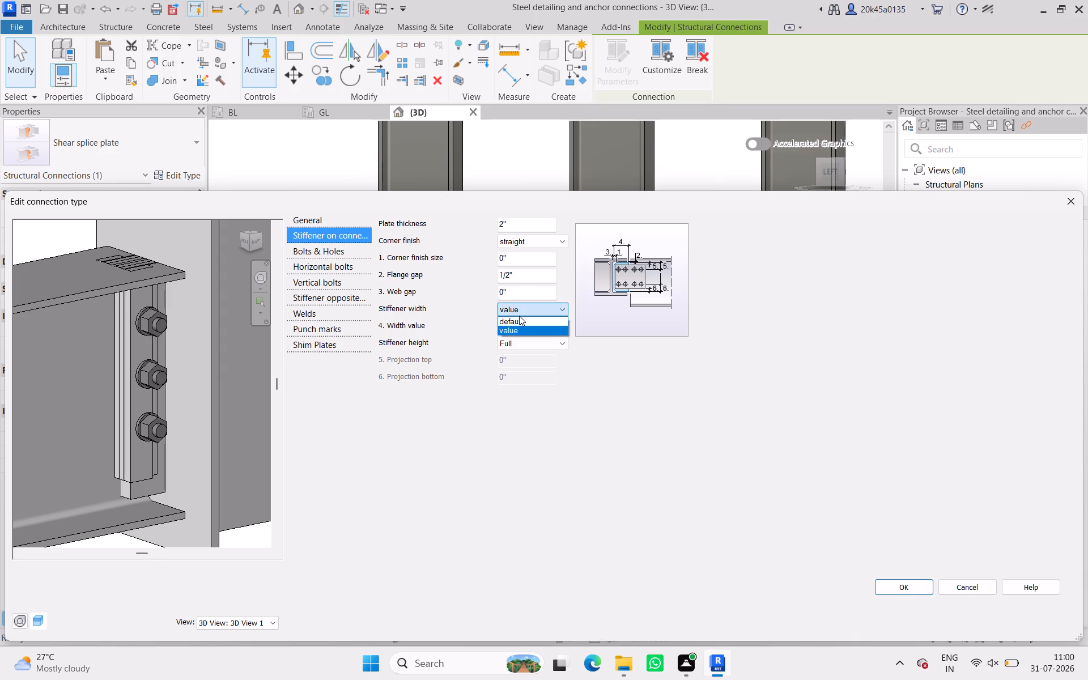
{"action": "left_click", "coordinate": [517, 320]}
{"action": "left_click", "coordinate": [537, 312]}
{"action": "left_click", "coordinate": [526, 329]}
{"action": "left_click_drag", "start_coordinate": [528, 329], "coordinate": [438, 340]}
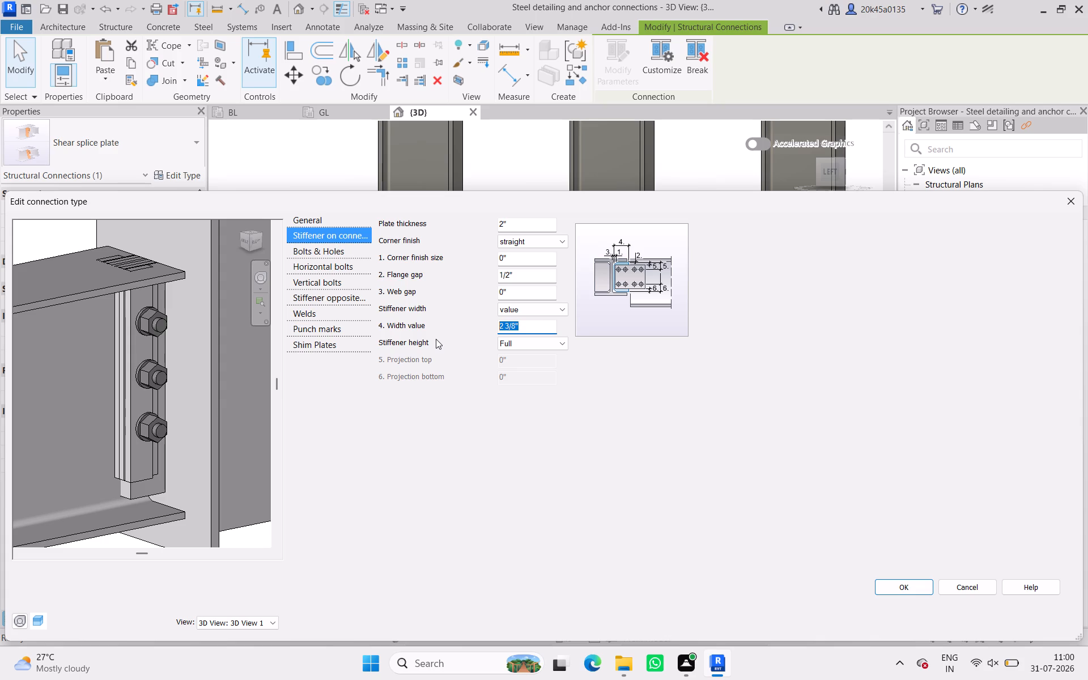
{"action": "type", "text": "5\""}
{"action": "key", "text": "Return"}
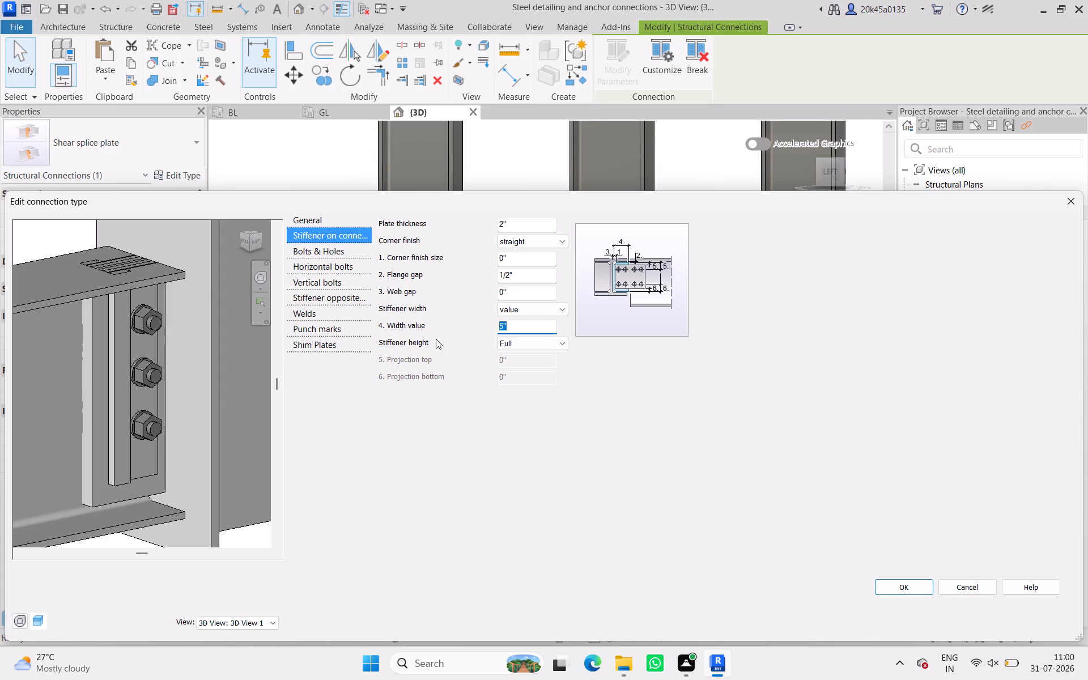
{"action": "type", "text": "2\""}
{"action": "key", "text": "Return"}
{"action": "type", "text": "3\""}
{"action": "key", "text": "Return"}
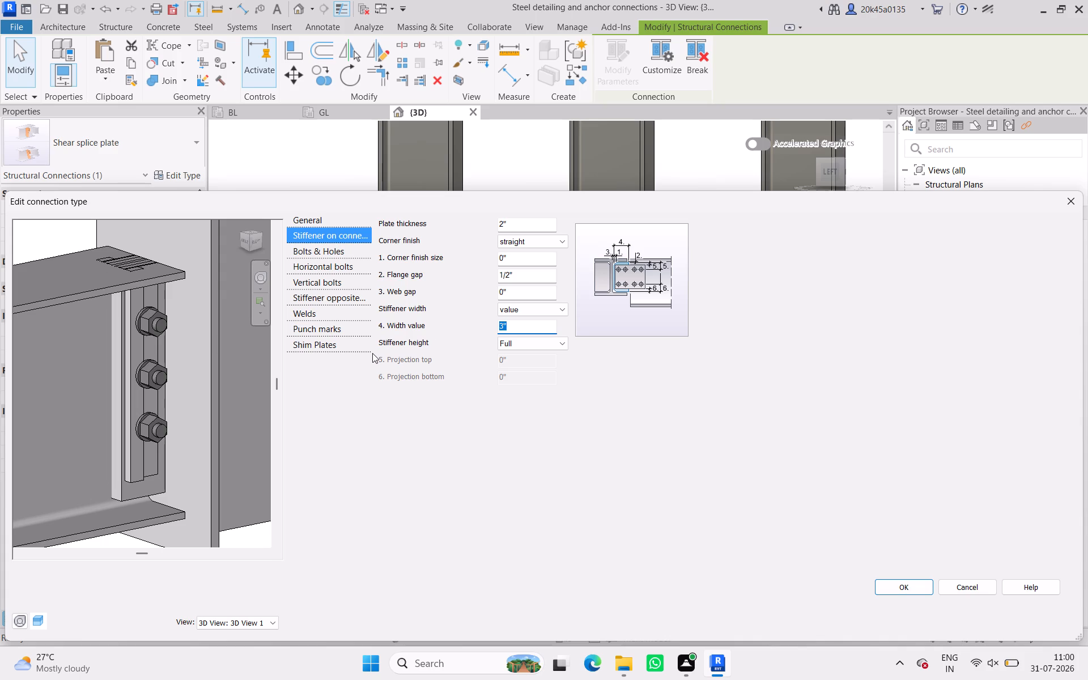
Examine the stiffener plate and bolts up close, displaying the connection preview in the Textures visual style.
{"action": "scroll", "coordinate": [125, 408], "scroll_direction": "up", "scroll_amount": 4}
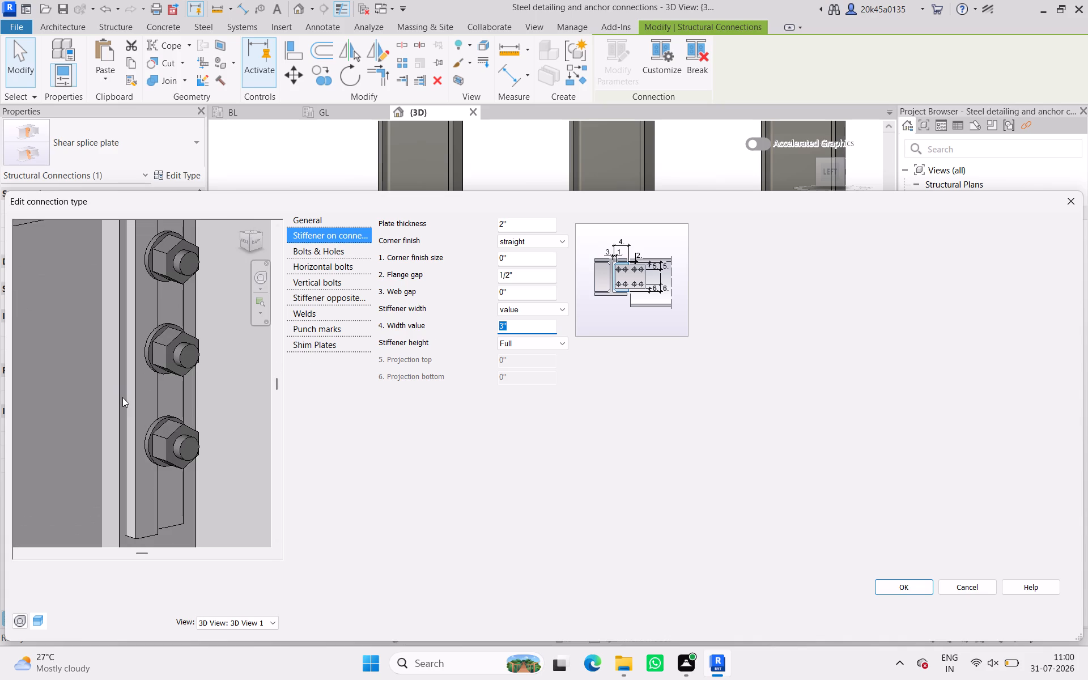
{"action": "scroll", "coordinate": [122, 397], "scroll_direction": "down", "scroll_amount": 4}
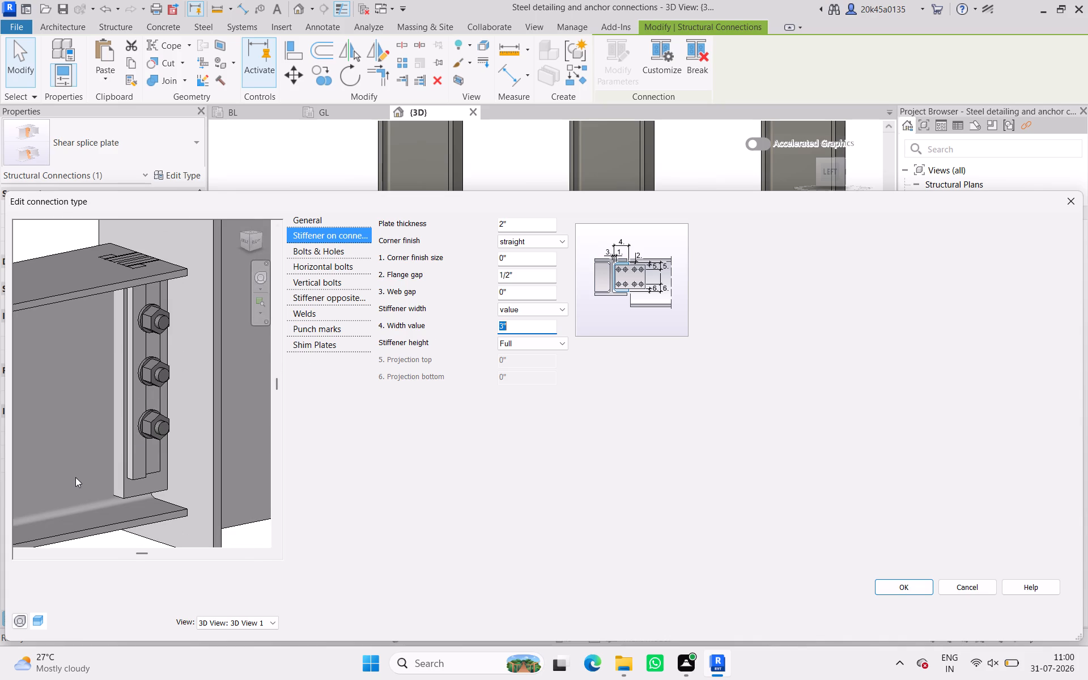
{"action": "left_click", "coordinate": [75, 477]}
{"action": "scroll", "coordinate": [119, 455], "scroll_direction": "up", "scroll_amount": 4}
{"action": "scroll", "coordinate": [177, 436], "scroll_direction": "up", "scroll_amount": 5}
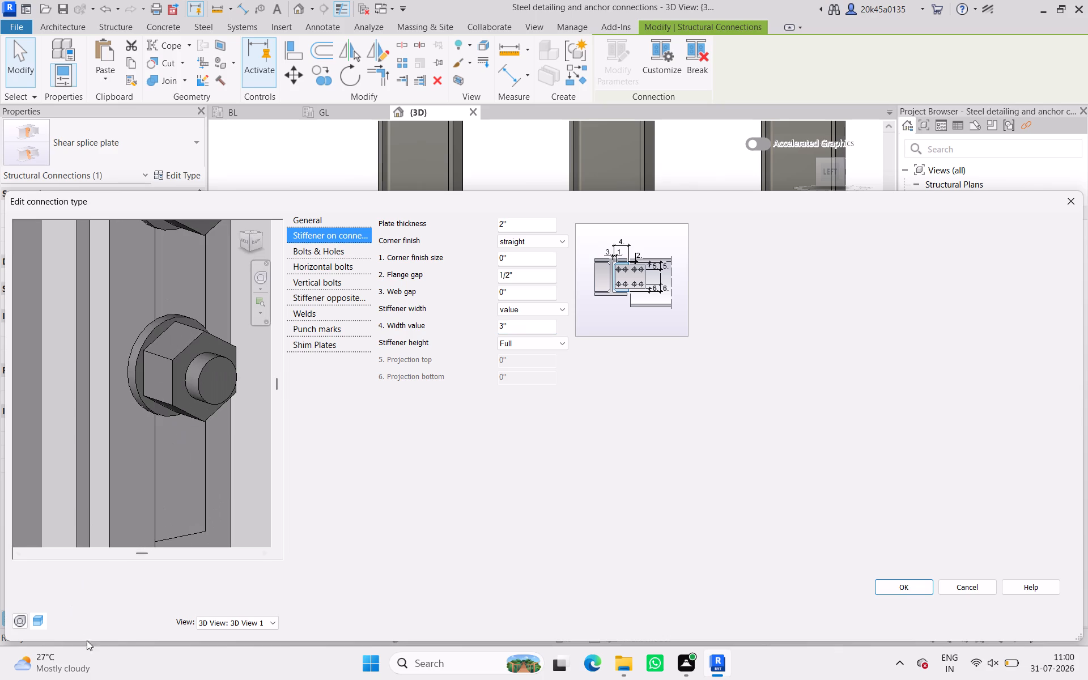
{"action": "left_click", "coordinate": [31, 619]}
{"action": "left_click", "coordinate": [56, 601]}
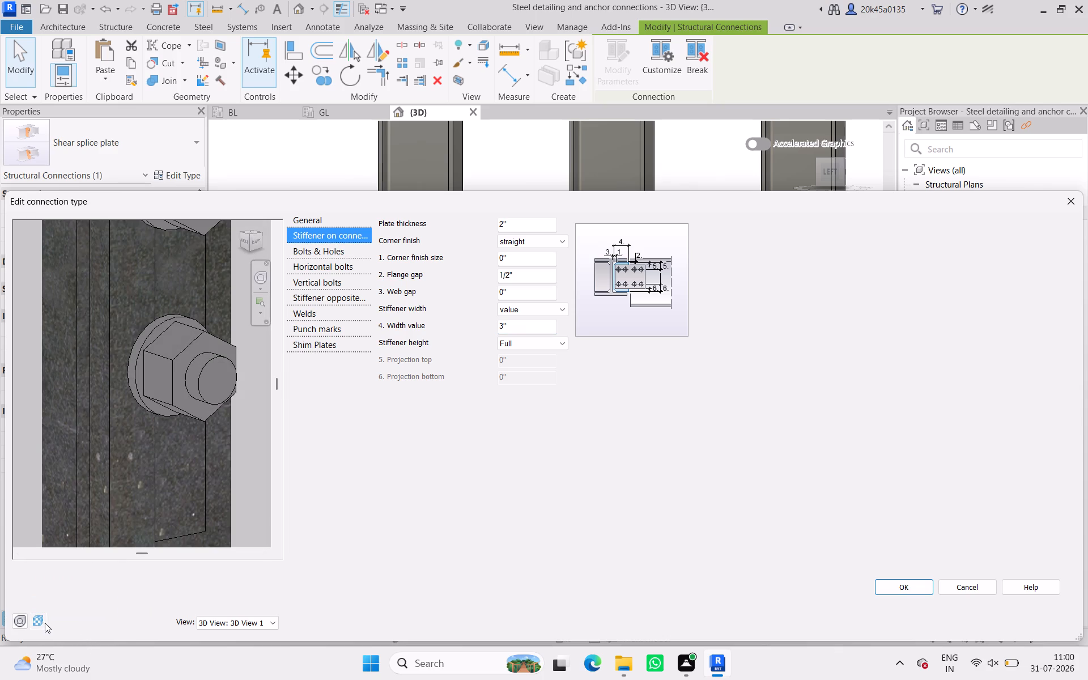
{"action": "scroll", "coordinate": [152, 433], "scroll_direction": "down", "scroll_amount": 9}
{"action": "middle_click_drag", "start_coordinate": [154, 420], "coordinate": [154, 457]}
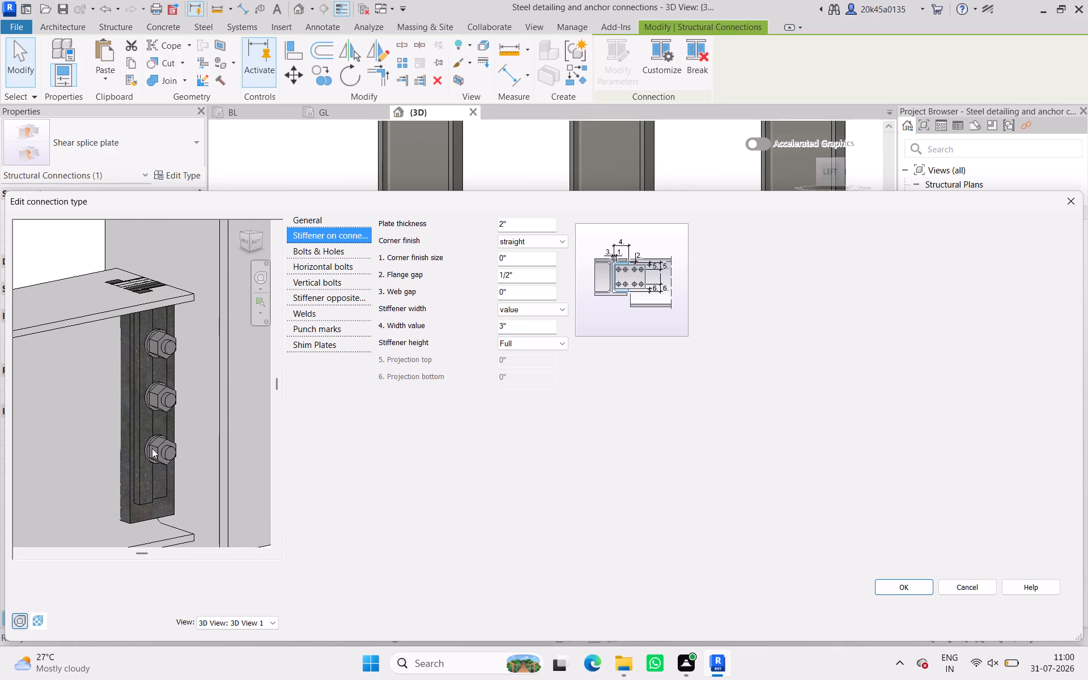
{"action": "scroll", "coordinate": [163, 377], "scroll_direction": "up", "scroll_amount": 4}
{"action": "middle_click_drag", "start_coordinate": [168, 384], "coordinate": [168, 418]}
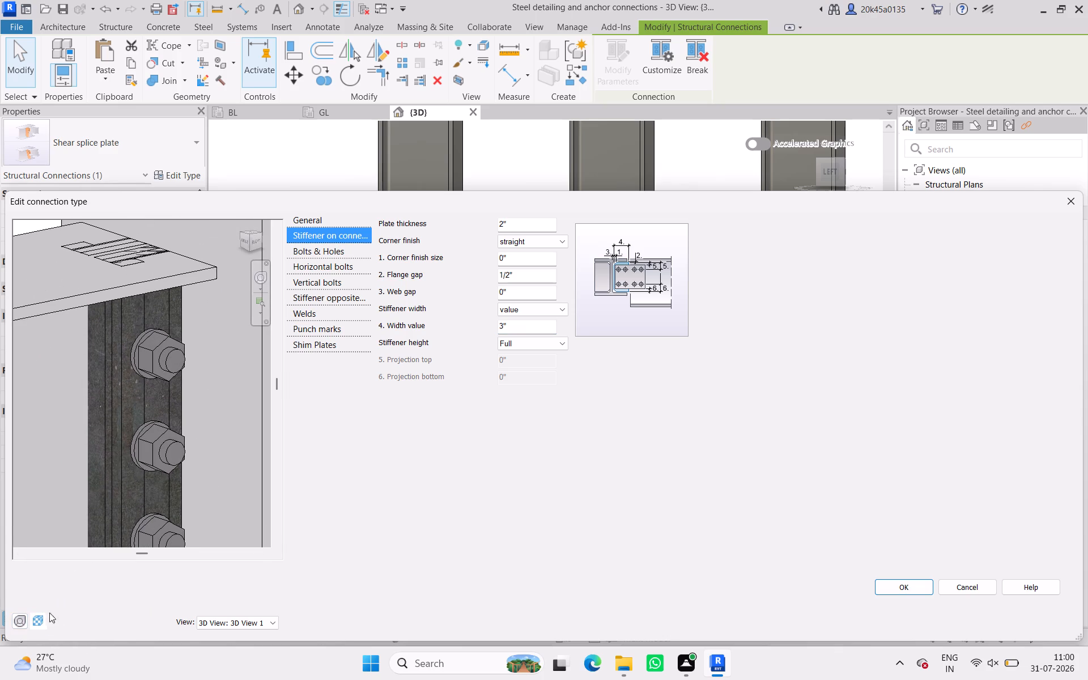
Display the connection preview in Wireframe and examine the bolts passing through the plates at the beam end.
{"action": "left_click", "coordinate": [29, 623]}
{"action": "left_click", "coordinate": [41, 617]}
{"action": "left_click", "coordinate": [62, 547]}
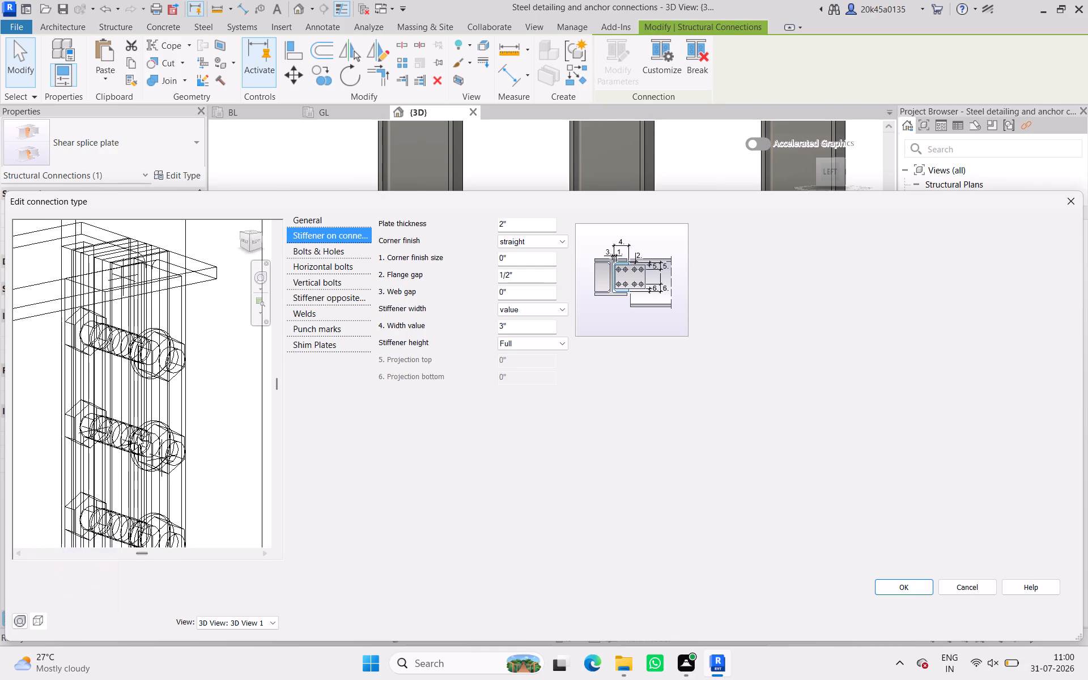
{"action": "scroll", "coordinate": [248, 377], "scroll_direction": "down", "scroll_amount": 1}
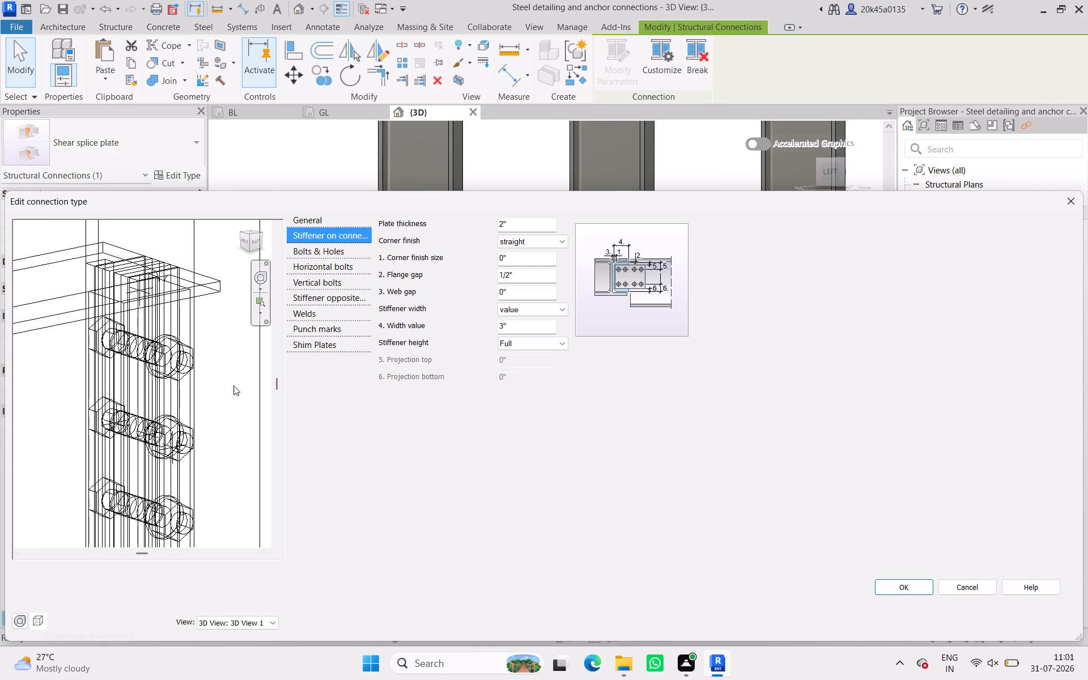
{"action": "scroll", "coordinate": [233, 385], "scroll_direction": "down", "scroll_amount": 1}
{"action": "middle_click_drag", "start_coordinate": [229, 387], "coordinate": [207, 364]}
{"action": "scroll", "coordinate": [159, 458], "scroll_direction": "down", "scroll_amount": 1}
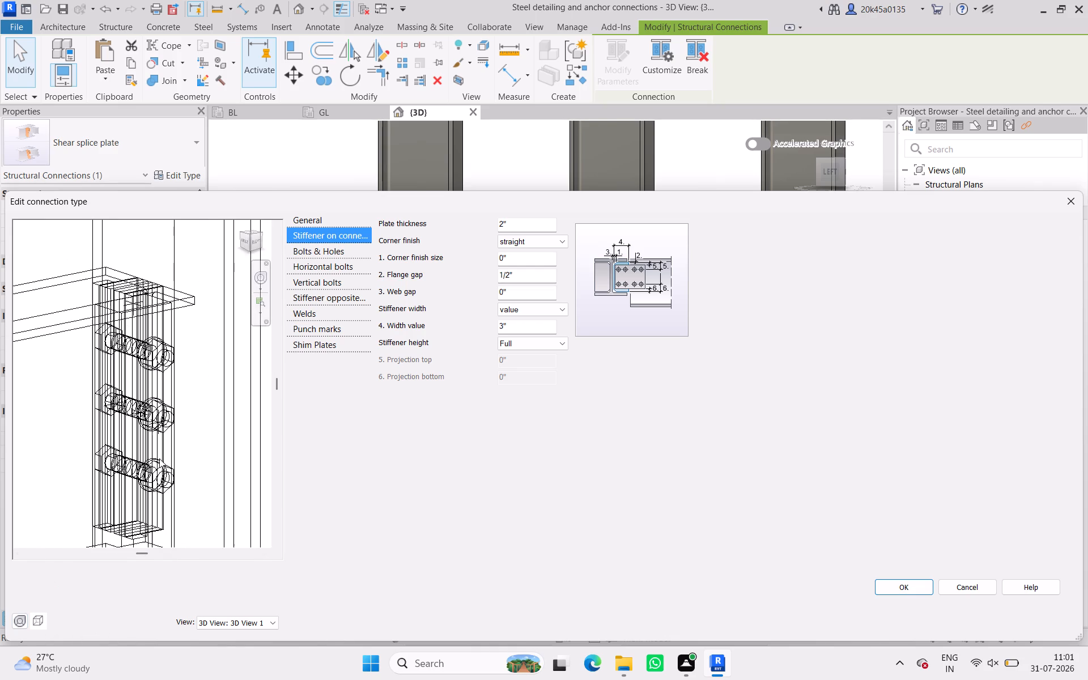
{"action": "middle_click_drag", "start_coordinate": [169, 455], "coordinate": [145, 454], "text": "shift"}
{"action": "scroll", "coordinate": [141, 447], "scroll_direction": "down", "scroll_amount": 2, "text": "shift"}
{"action": "middle_click_drag", "start_coordinate": [139, 446], "coordinate": [35, 369]}
{"action": "scroll", "coordinate": [110, 397], "scroll_direction": "down", "scroll_amount": 2}
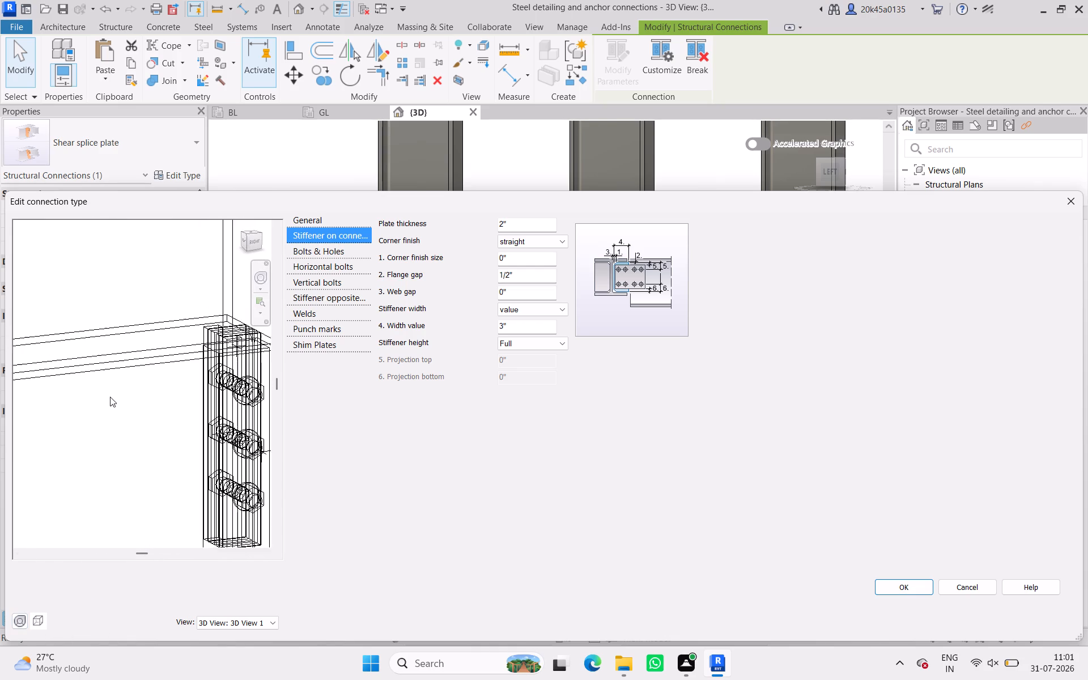
{"action": "middle_click_drag", "start_coordinate": [110, 397], "coordinate": [21, 367]}
Display the connection preview in Hidden Line and examine the bolts and splice plate from both sides of the beam.
{"action": "left_click", "coordinate": [35, 622]}
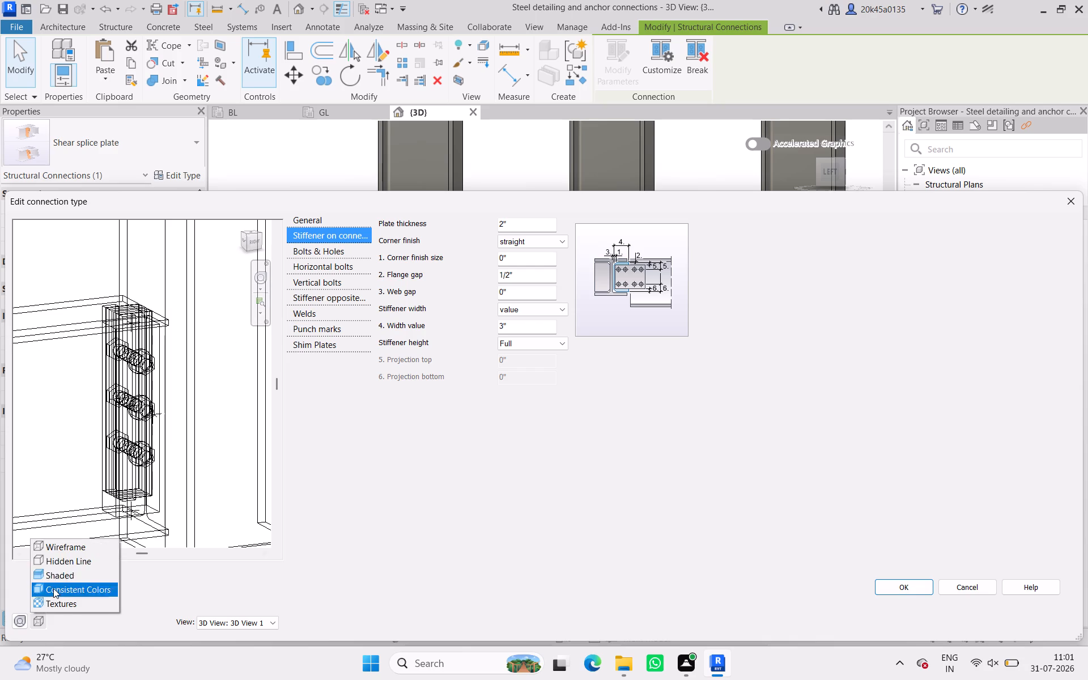
{"action": "left_click", "coordinate": [59, 563]}
{"action": "scroll", "coordinate": [149, 395], "scroll_direction": "up", "scroll_amount": 5}
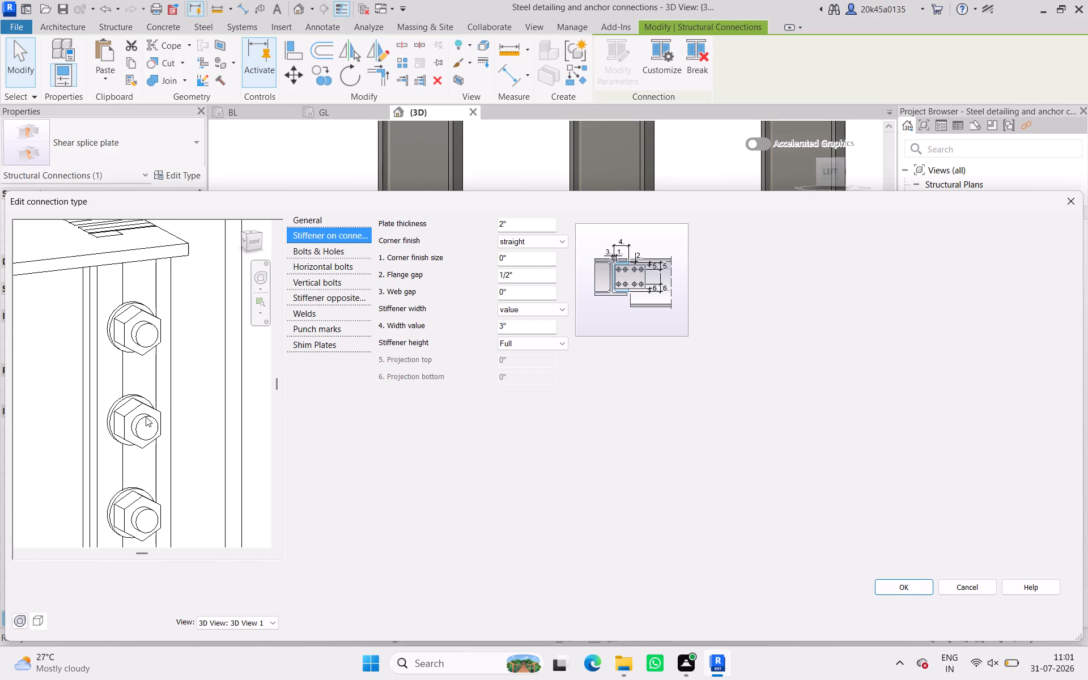
{"action": "middle_click_drag", "start_coordinate": [158, 450], "coordinate": [172, 450], "text": "shift"}
{"action": "scroll", "coordinate": [164, 440], "scroll_direction": "down", "scroll_amount": 3}
{"action": "middle_click_drag", "start_coordinate": [161, 438], "coordinate": [278, 420]}
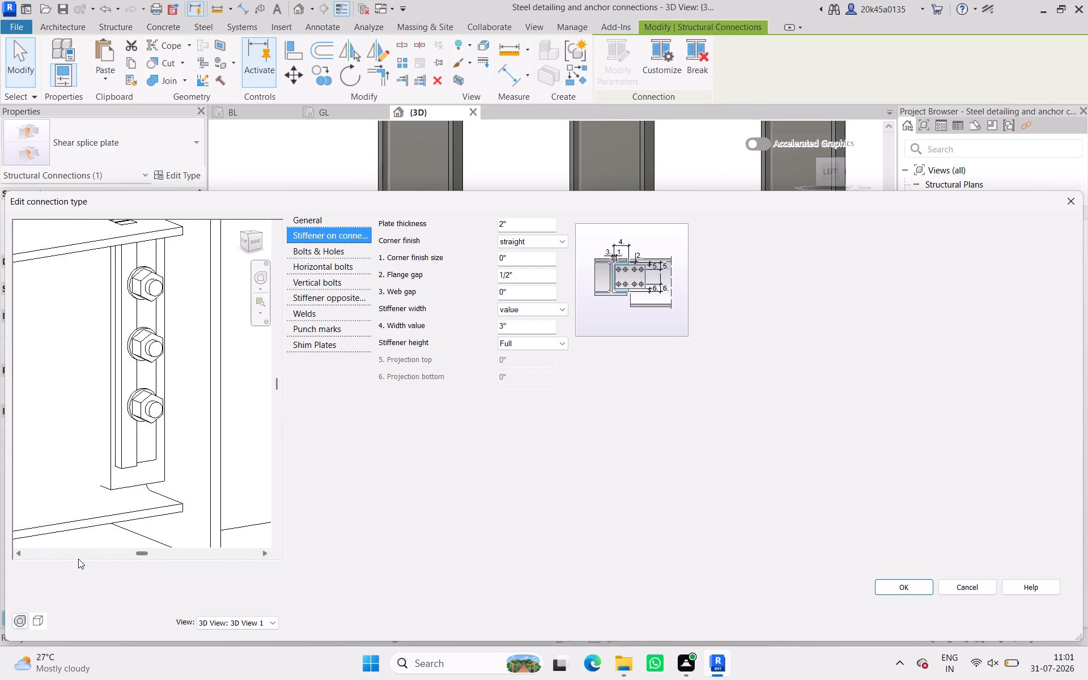
{"action": "scroll", "coordinate": [203, 448], "scroll_direction": "down", "scroll_amount": 11}
{"action": "scroll", "coordinate": [175, 440], "scroll_direction": "up", "scroll_amount": 1}
{"action": "middle_click_drag", "start_coordinate": [175, 441], "coordinate": [207, 466], "text": "shift"}
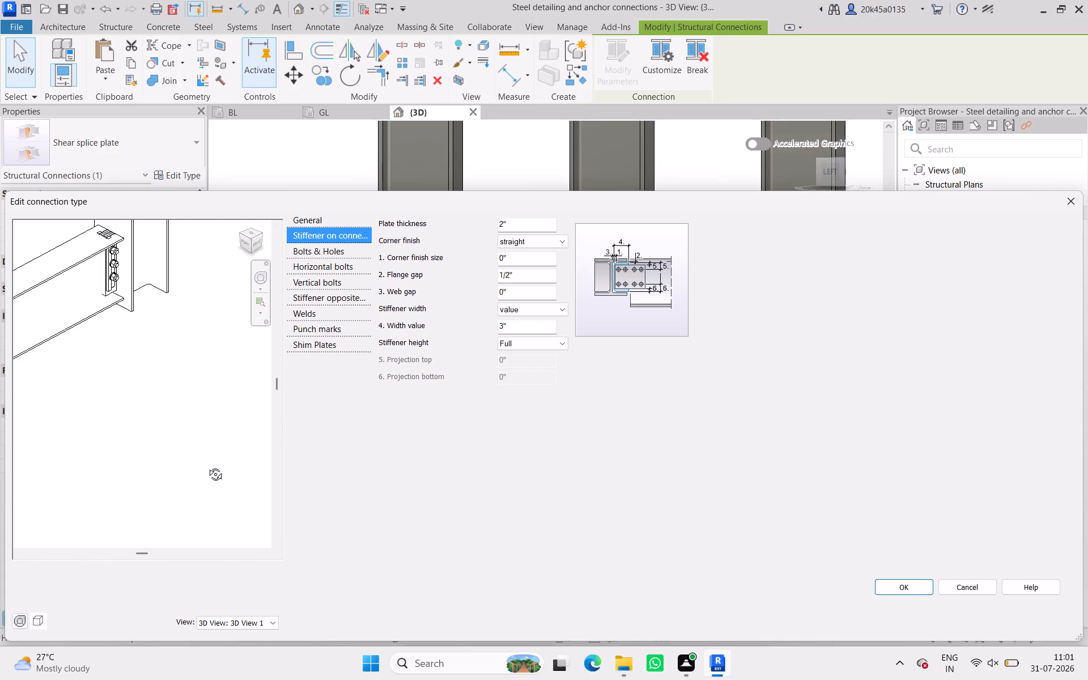
{"action": "middle_click_drag", "start_coordinate": [207, 466], "coordinate": [309, 428], "text": "shift"}
{"action": "scroll", "coordinate": [95, 425], "scroll_direction": "down", "scroll_amount": 4}
{"action": "middle_click_drag", "start_coordinate": [92, 424], "coordinate": [390, 430]}
{"action": "scroll", "coordinate": [134, 448], "scroll_direction": "up", "scroll_amount": 4}
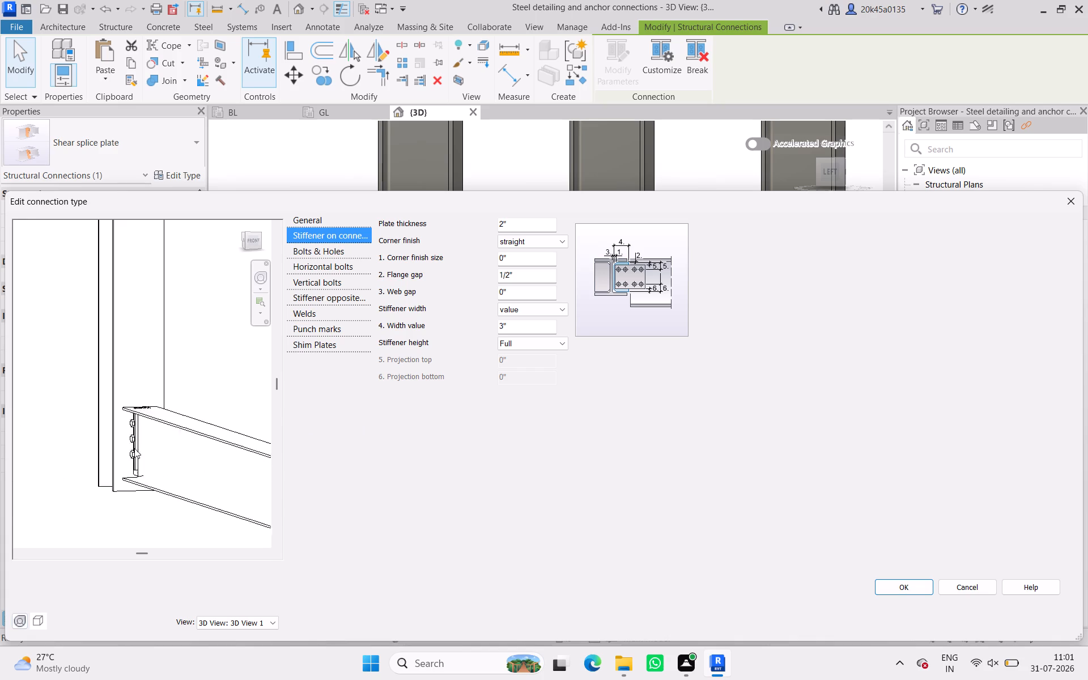
{"action": "scroll", "coordinate": [134, 448], "scroll_direction": "up", "scroll_amount": 13}
{"action": "scroll", "coordinate": [85, 402], "scroll_direction": "down", "scroll_amount": 6}
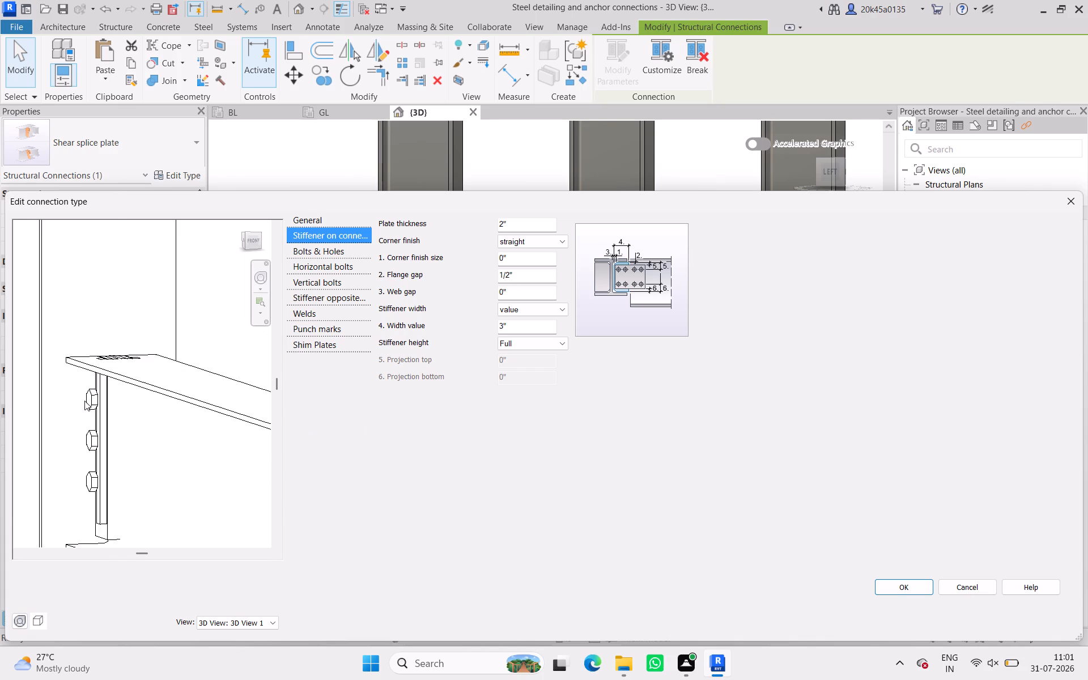
{"action": "scroll", "coordinate": [84, 401], "scroll_direction": "up", "scroll_amount": 5}
{"action": "middle_click_drag", "start_coordinate": [142, 476], "coordinate": [190, 475], "text": "shift"}
{"action": "scroll", "coordinate": [174, 458], "scroll_direction": "down", "scroll_amount": 3}
{"action": "middle_click_drag", "start_coordinate": [171, 458], "coordinate": [329, 342]}
{"action": "scroll", "coordinate": [42, 438], "scroll_direction": "down", "scroll_amount": 4}
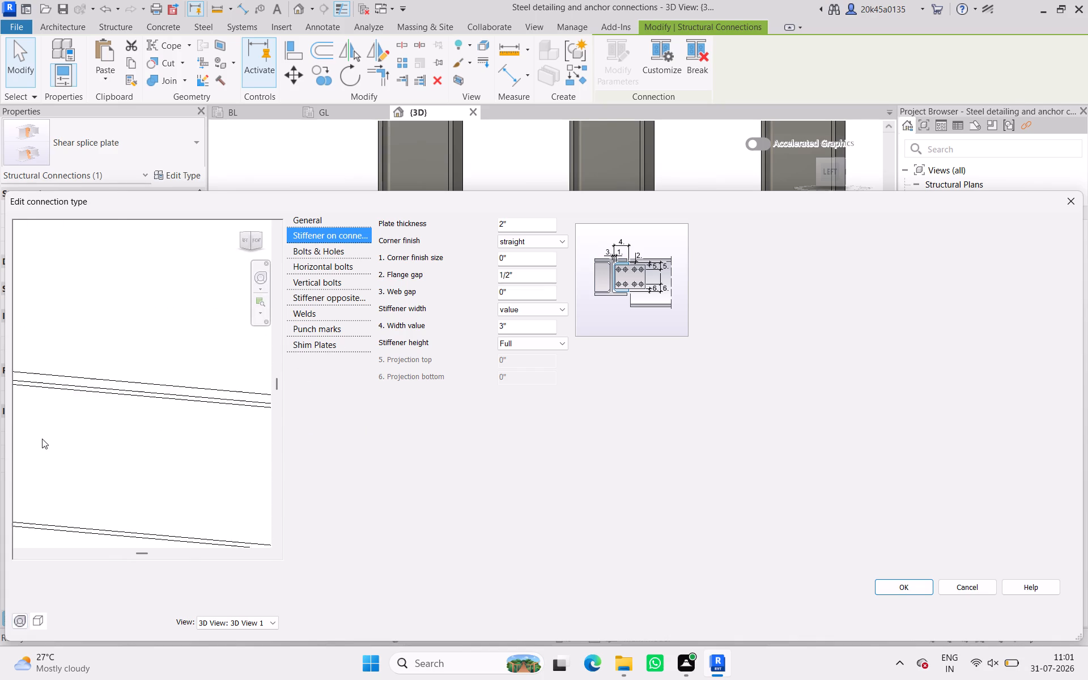
{"action": "middle_click_drag", "start_coordinate": [58, 438], "coordinate": [203, 393]}
{"action": "scroll", "coordinate": [203, 393], "scroll_direction": "up", "scroll_amount": 1}
{"action": "middle_click_drag", "start_coordinate": [72, 414], "coordinate": [317, 433]}
{"action": "scroll", "coordinate": [165, 415], "scroll_direction": "up", "scroll_amount": 1}
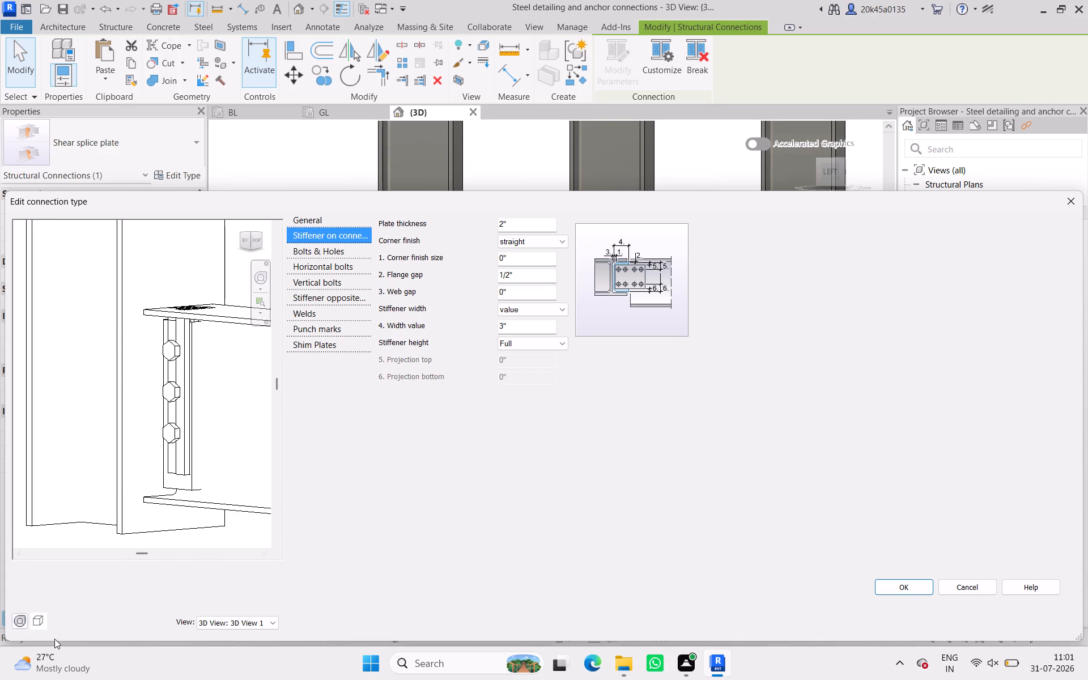
Compare the Textures, Shaded and Consistent Colors visual styles in the connection preview, ending on Shaded.
{"action": "left_click", "coordinate": [39, 619]}
{"action": "left_click", "coordinate": [49, 606]}
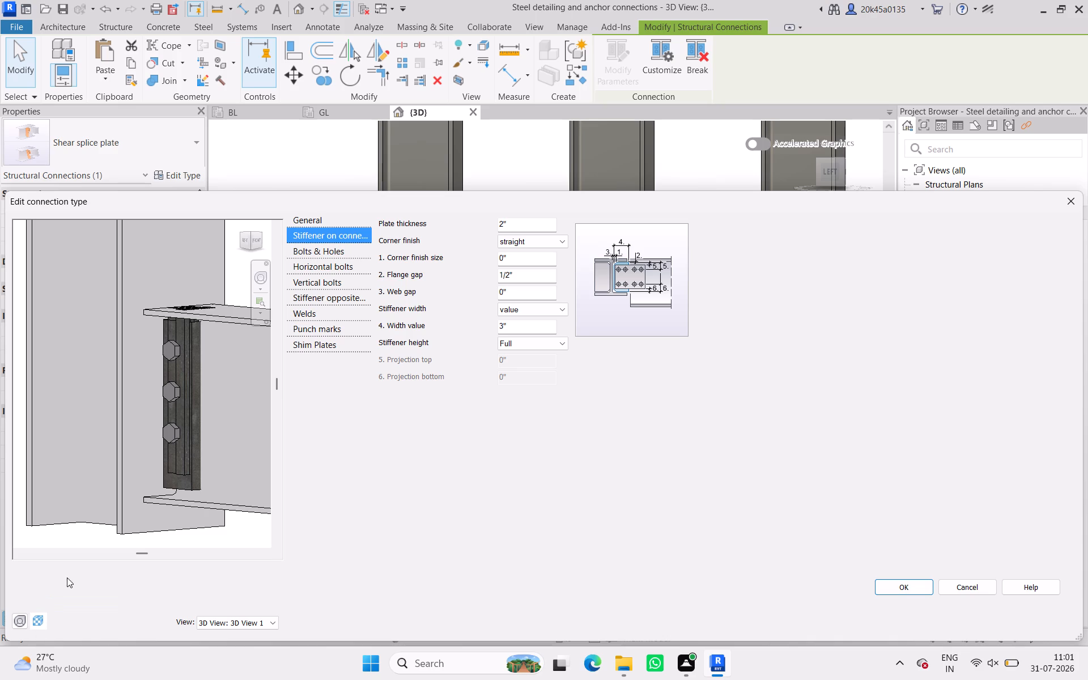
{"action": "scroll", "coordinate": [200, 411], "scroll_direction": "up", "scroll_amount": 4}
{"action": "left_click", "coordinate": [34, 627]}
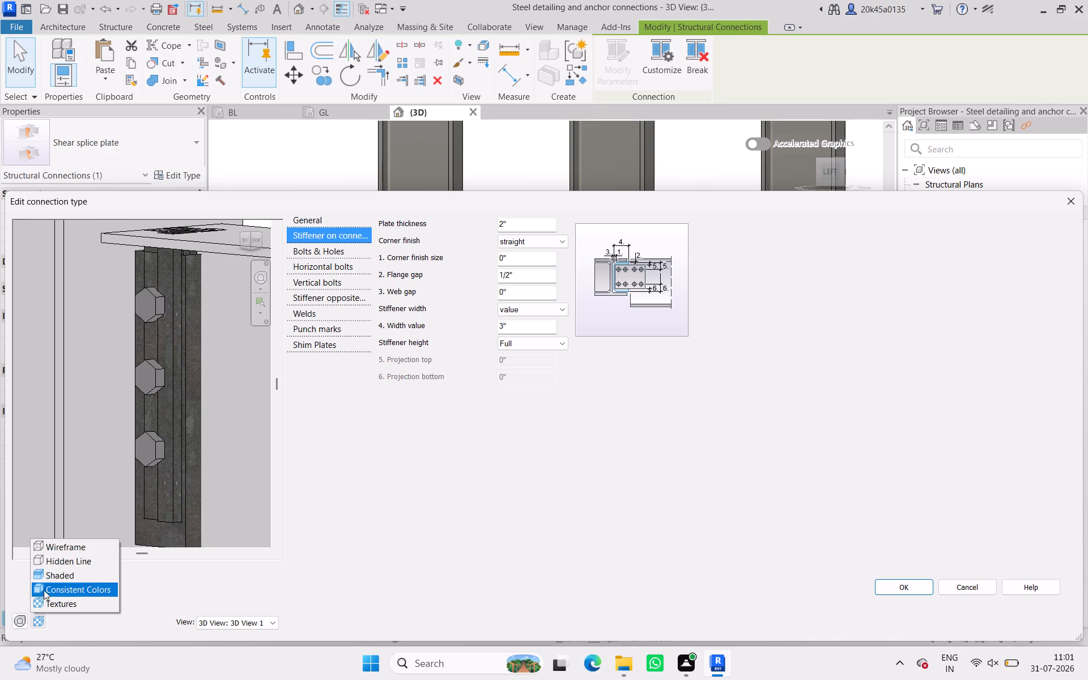
{"action": "left_click", "coordinate": [49, 577]}
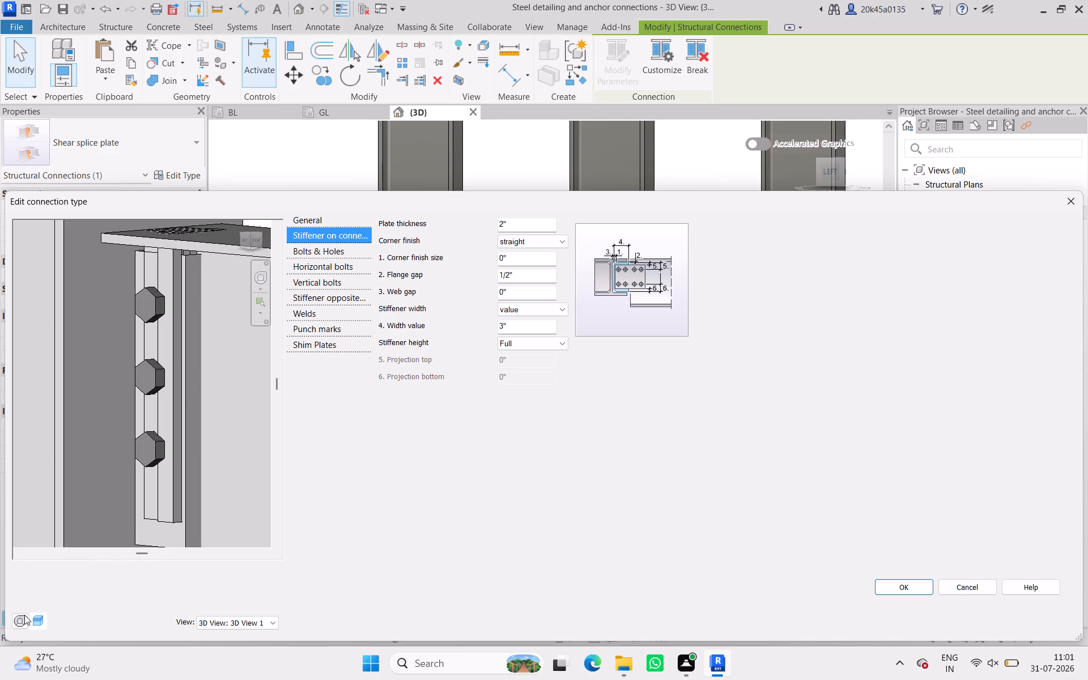
{"action": "left_click", "coordinate": [35, 621]}
{"action": "left_click", "coordinate": [45, 589]}
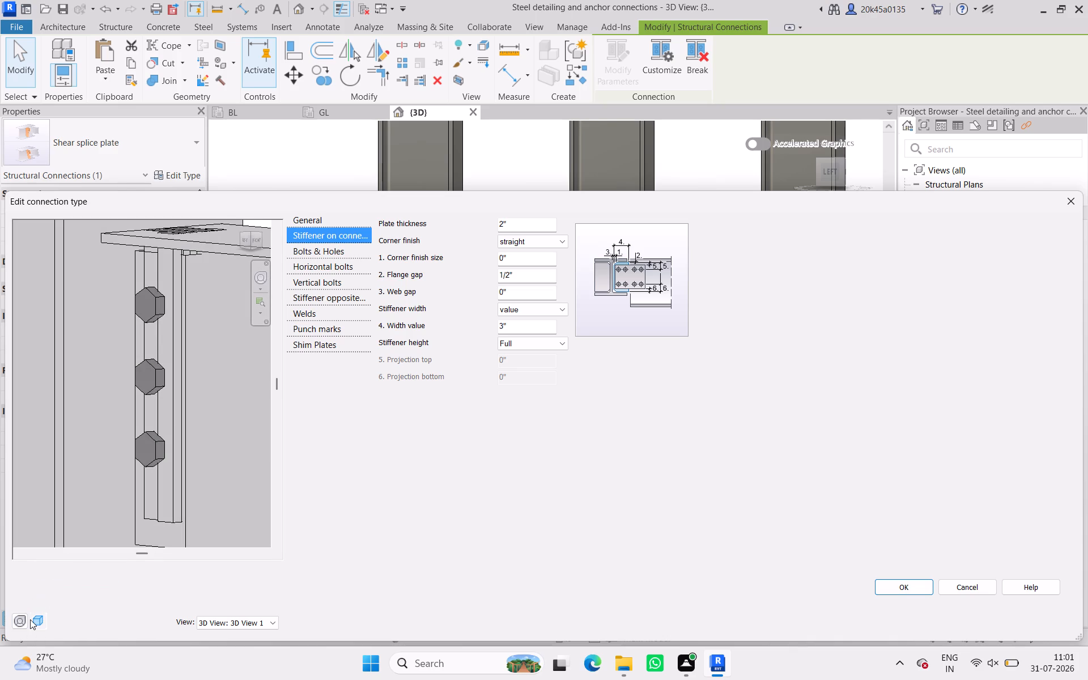
{"action": "left_click", "coordinate": [39, 619]}
{"action": "left_click", "coordinate": [45, 575]}
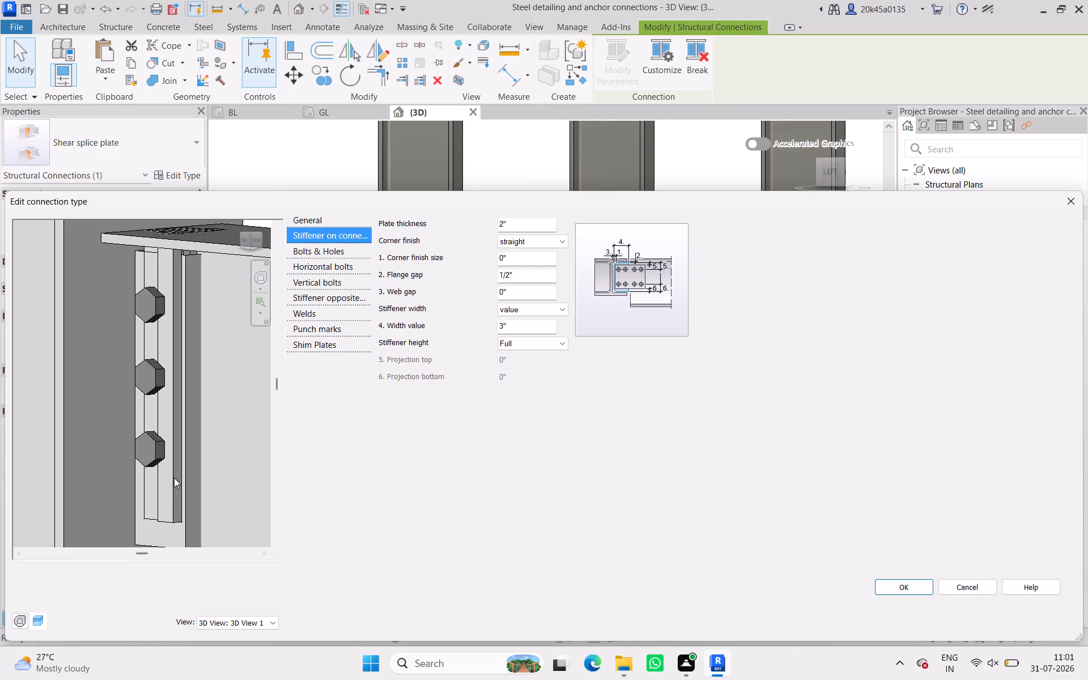
{"action": "left_click", "coordinate": [32, 622]}
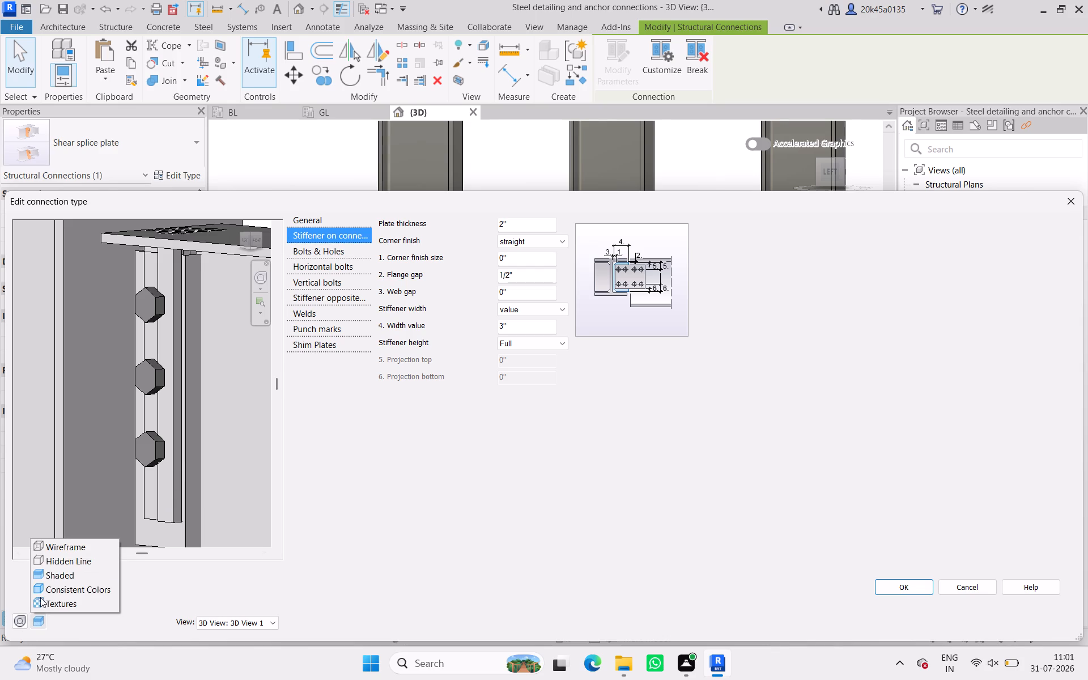
{"action": "scroll", "coordinate": [48, 584], "scroll_direction": "down", "scroll_amount": 3}
{"action": "scroll", "coordinate": [48, 584], "scroll_direction": "up", "scroll_amount": 1}
{"action": "left_click", "coordinate": [106, 631]}
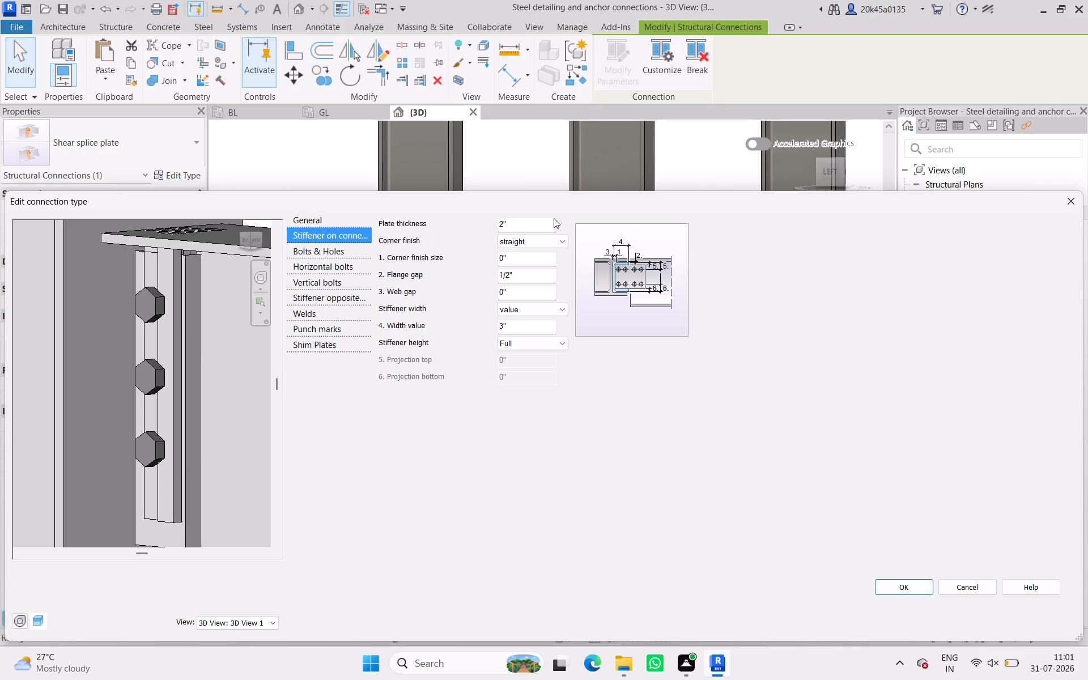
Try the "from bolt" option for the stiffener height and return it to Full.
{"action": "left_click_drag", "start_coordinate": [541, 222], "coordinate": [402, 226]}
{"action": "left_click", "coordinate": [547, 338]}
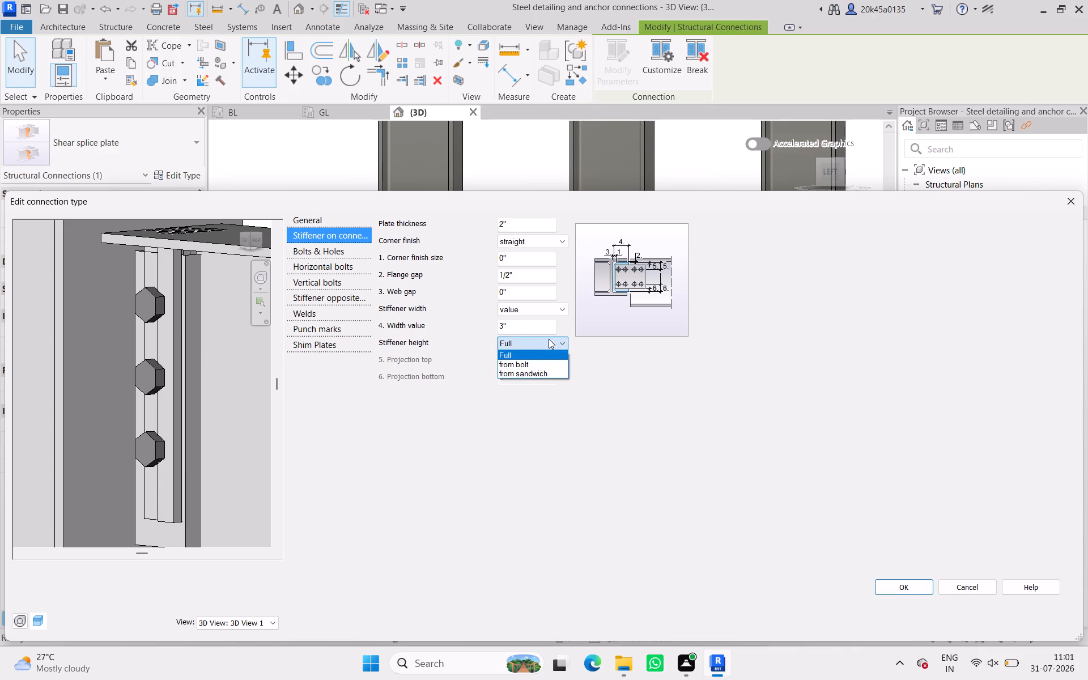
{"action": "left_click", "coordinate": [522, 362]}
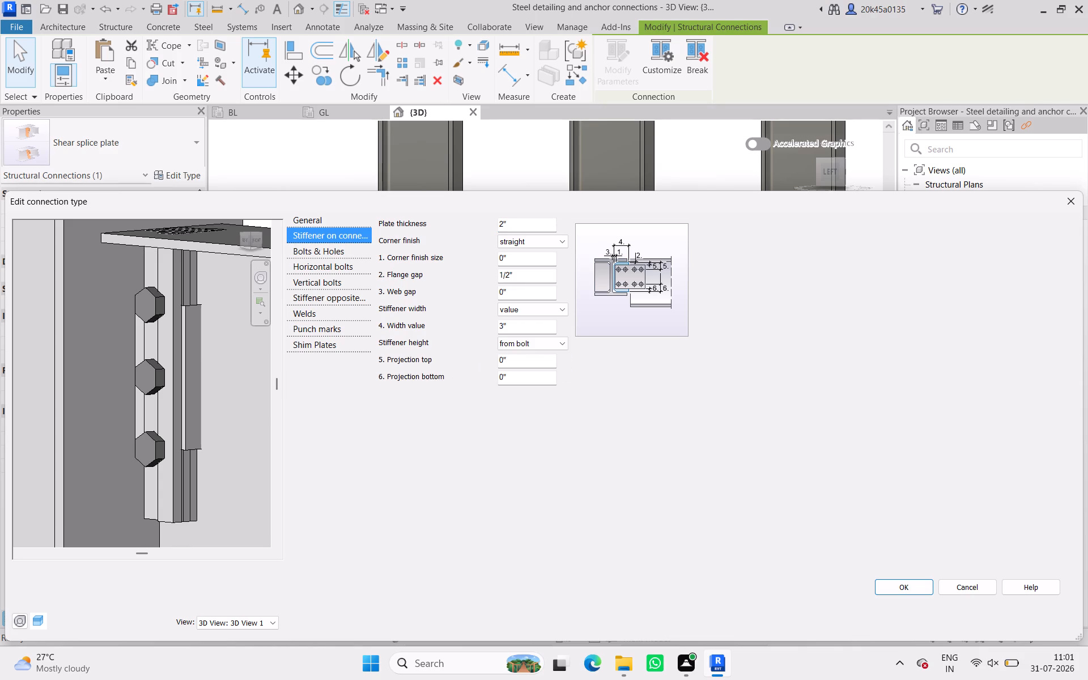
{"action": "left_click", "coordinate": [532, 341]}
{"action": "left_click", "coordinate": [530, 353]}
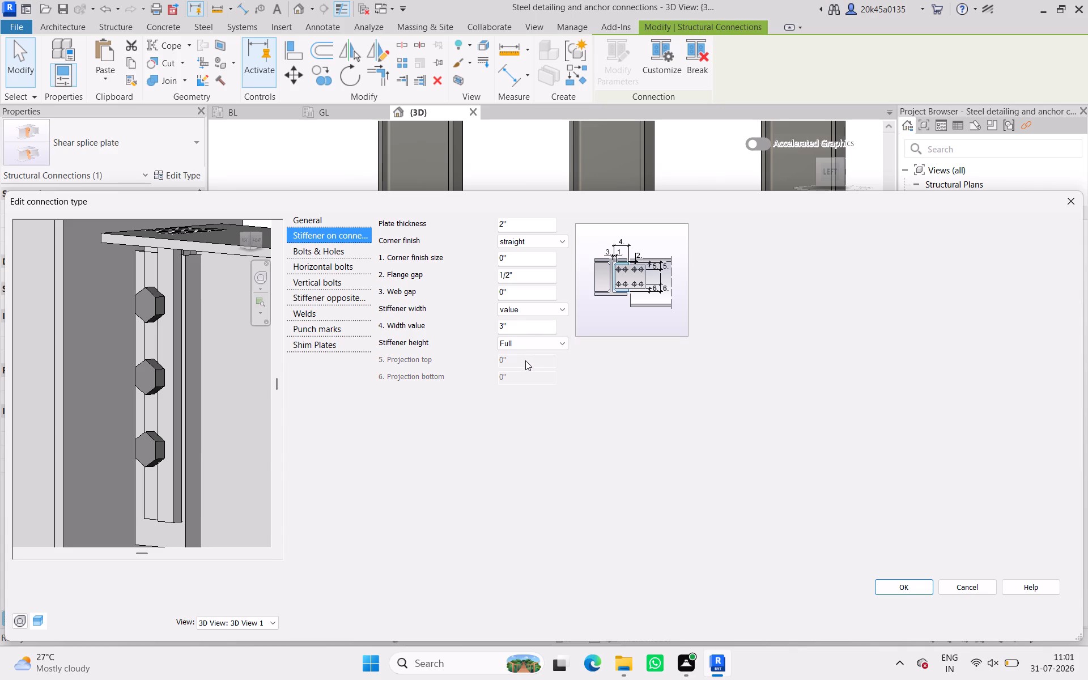
In the connection's bolt and hole settings, try a 7/8 inch bolt diameter and set it to 1 inch.
{"action": "left_click", "coordinate": [335, 252]}
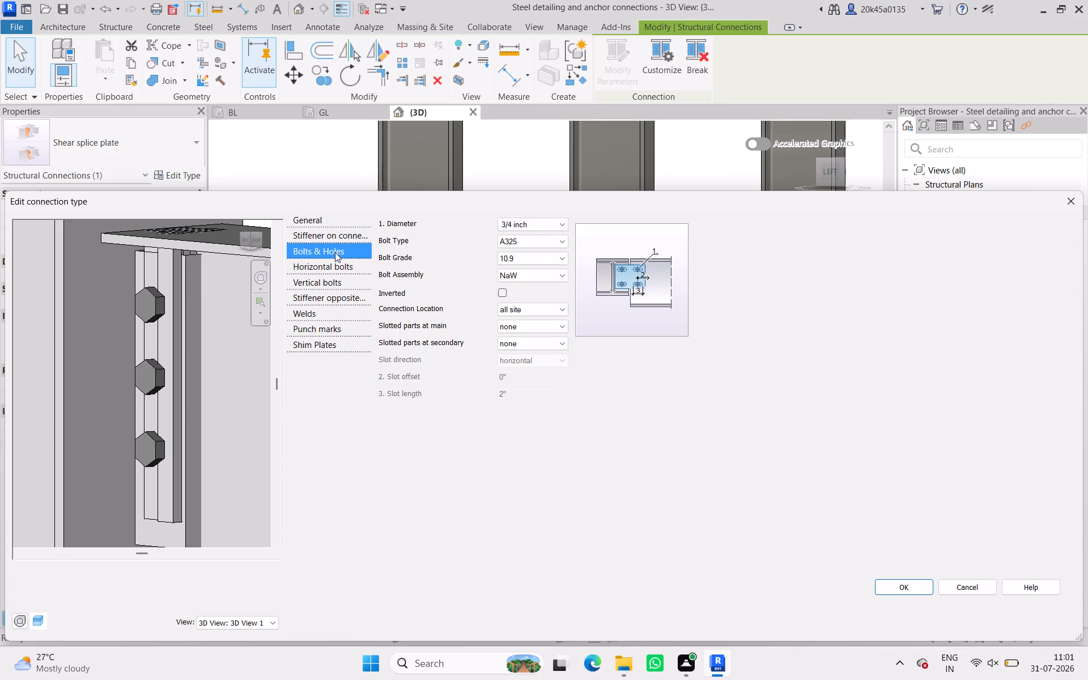
{"action": "left_click", "coordinate": [551, 223]}
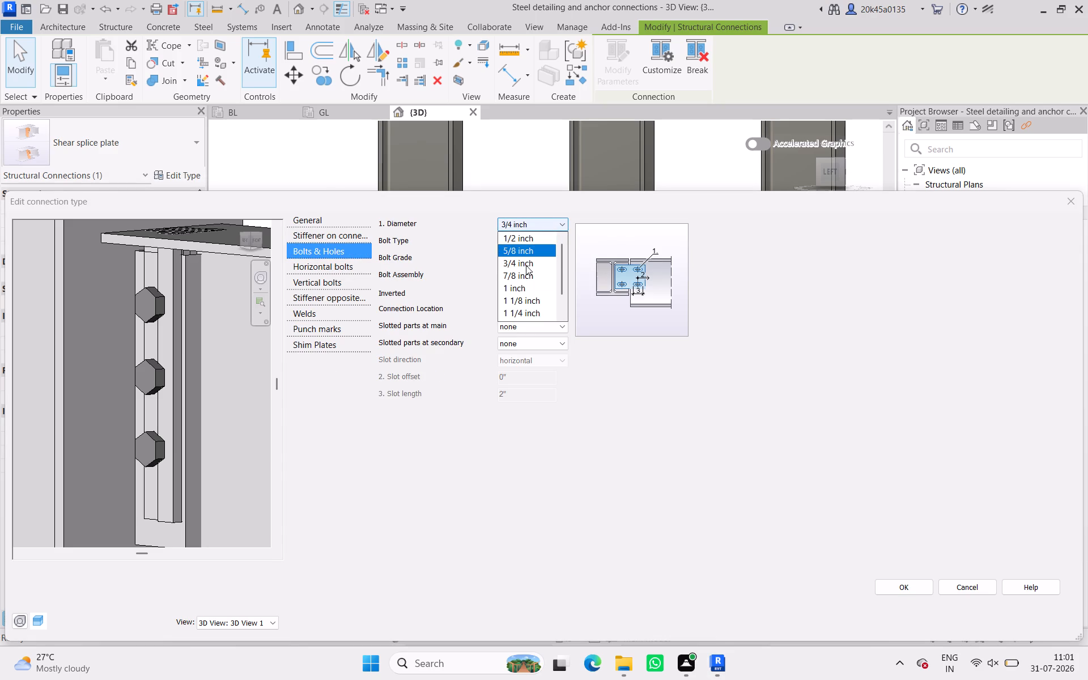
{"action": "left_click", "coordinate": [520, 278]}
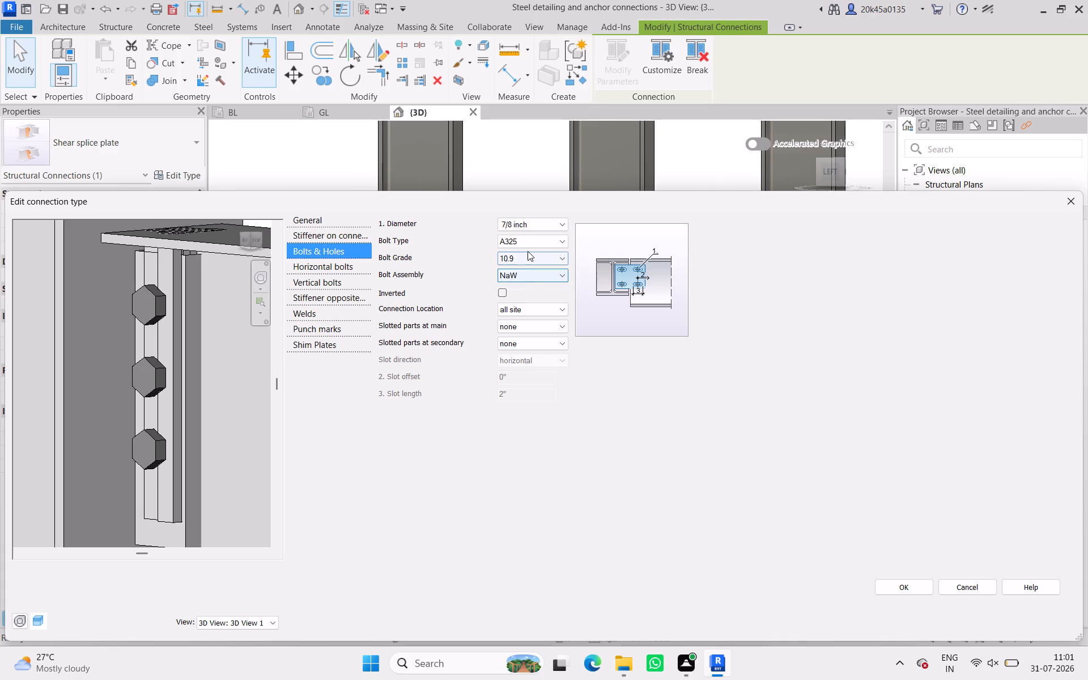
{"action": "left_click", "coordinate": [535, 220]}
{"action": "left_click", "coordinate": [526, 290]}
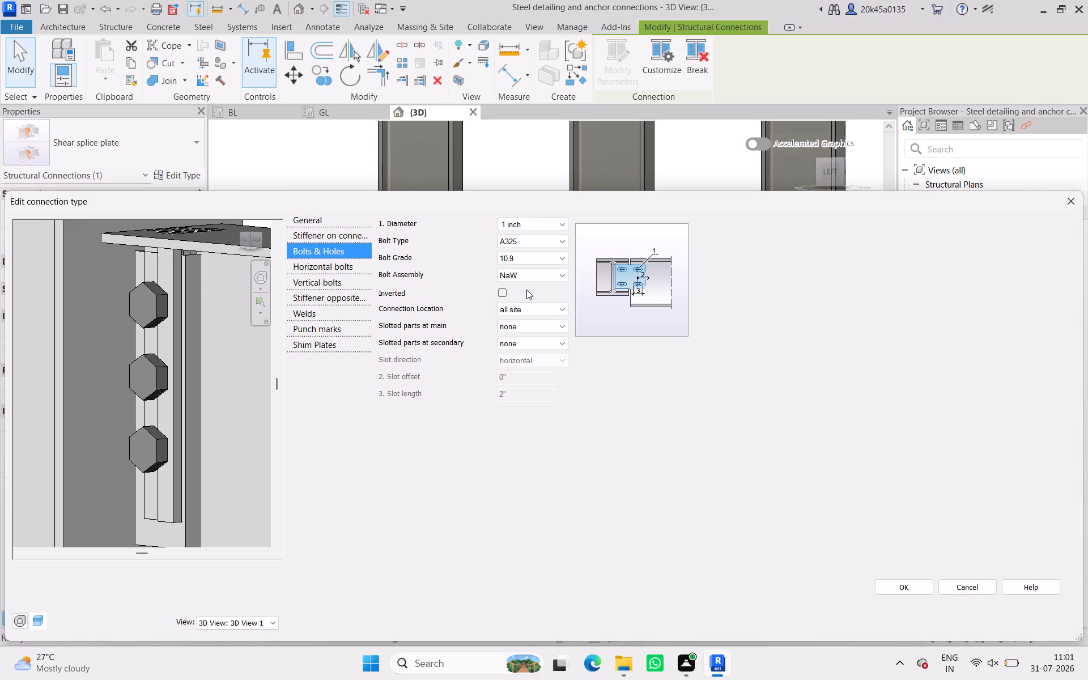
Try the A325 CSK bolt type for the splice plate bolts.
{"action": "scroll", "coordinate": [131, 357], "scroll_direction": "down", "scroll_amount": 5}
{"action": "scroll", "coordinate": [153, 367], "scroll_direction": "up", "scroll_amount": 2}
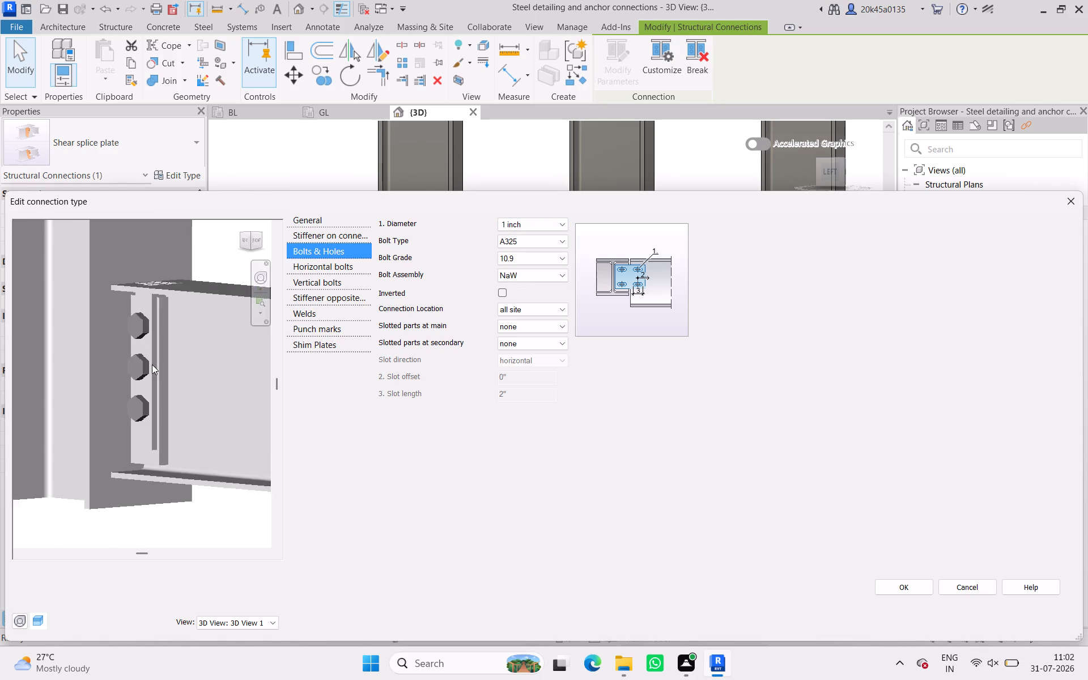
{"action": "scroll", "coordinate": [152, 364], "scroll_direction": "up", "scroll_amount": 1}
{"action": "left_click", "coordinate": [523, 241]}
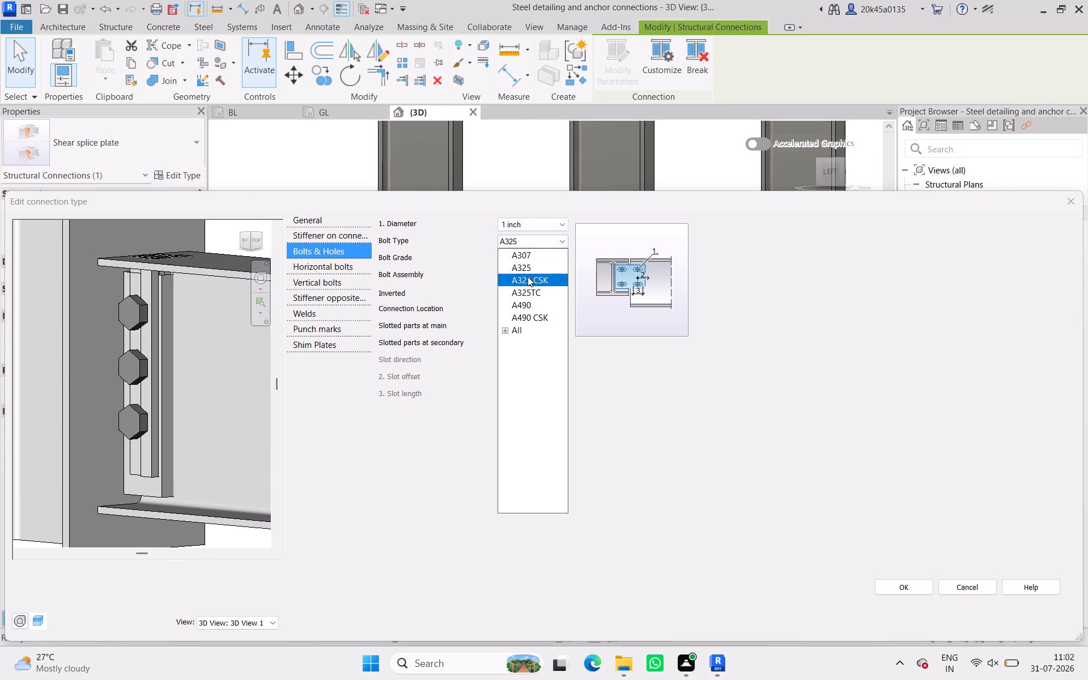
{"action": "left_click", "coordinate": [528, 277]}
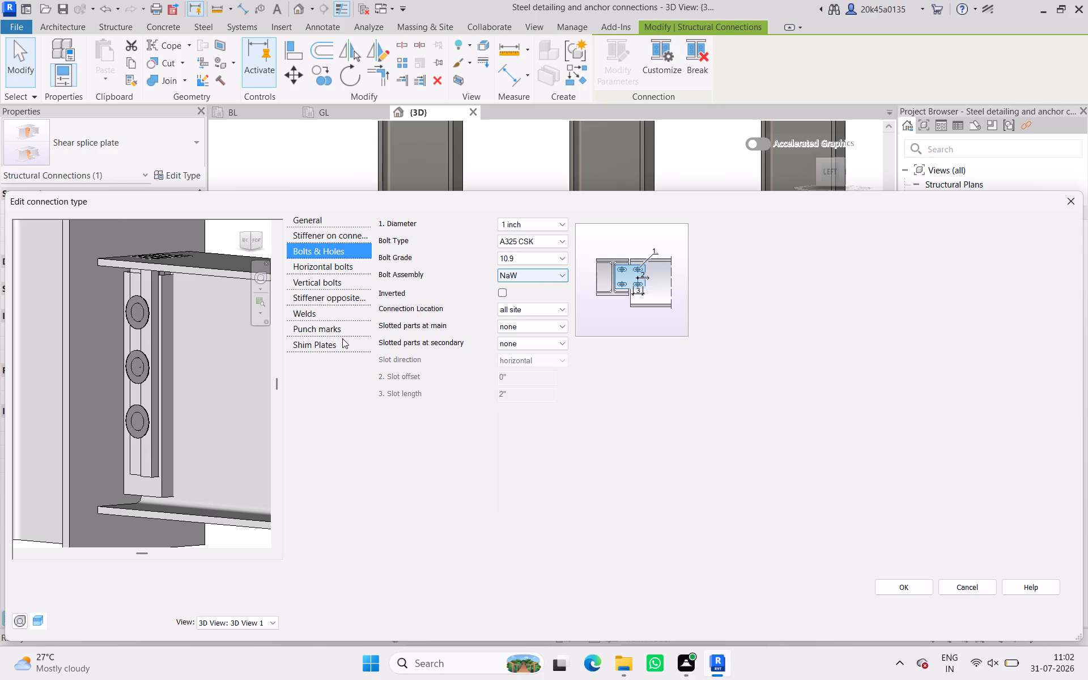
Examine the A325 CSK bolts in the connection preview from both sides of the beam end.
{"action": "scroll", "coordinate": [309, 345], "scroll_direction": "down", "scroll_amount": 5}
{"action": "scroll", "coordinate": [214, 373], "scroll_direction": "down", "scroll_amount": 4}
{"action": "middle_click_drag", "start_coordinate": [210, 382], "coordinate": [122, 403], "text": "shift"}
{"action": "scroll", "coordinate": [122, 403], "scroll_direction": "down", "scroll_amount": 6}
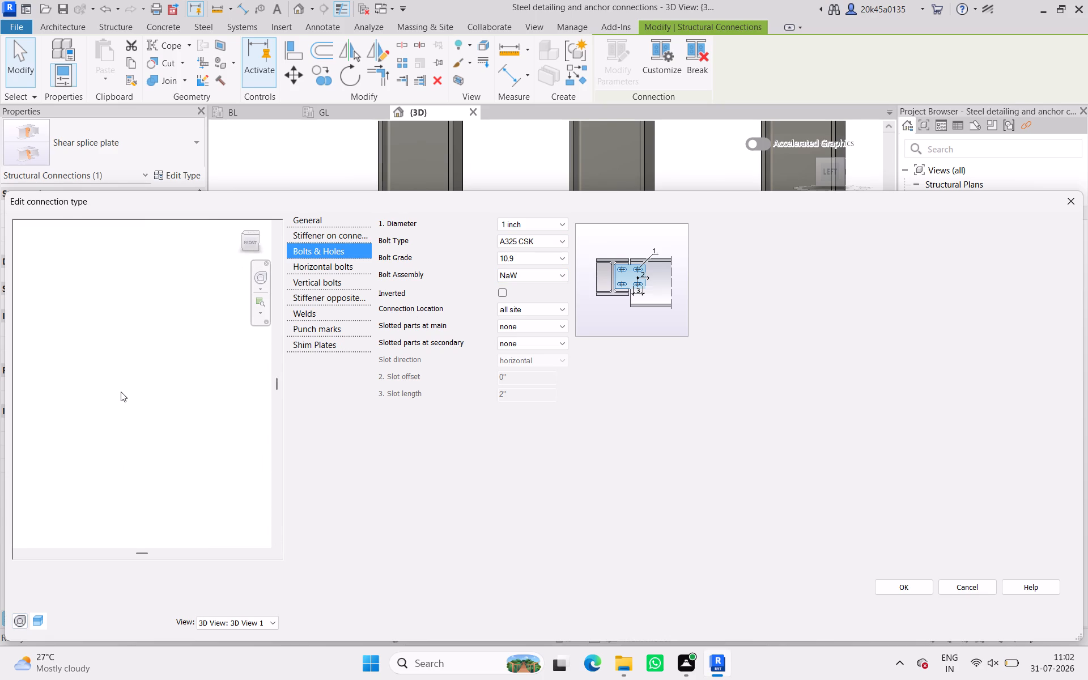
{"action": "scroll", "coordinate": [121, 392], "scroll_direction": "down", "scroll_amount": 11}
{"action": "middle_click_drag", "start_coordinate": [190, 401], "coordinate": [88, 381], "text": "shift"}
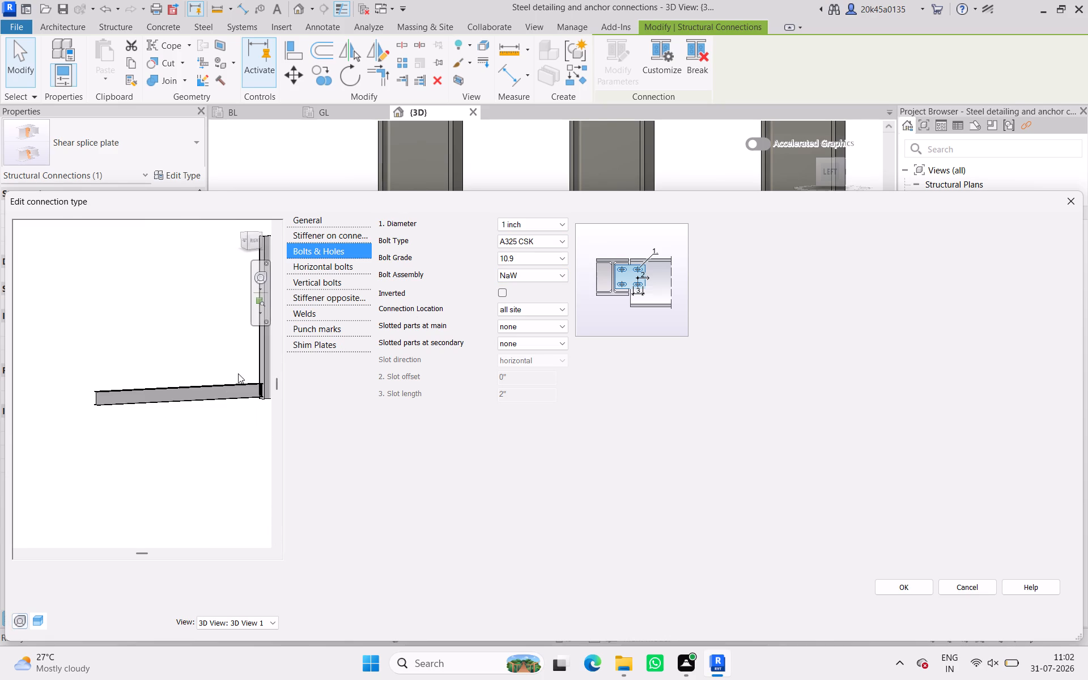
{"action": "scroll", "coordinate": [241, 373], "scroll_direction": "up", "scroll_amount": 5}
{"action": "middle_click_drag", "start_coordinate": [205, 373], "coordinate": [0, 366]}
{"action": "middle_click_drag", "start_coordinate": [123, 439], "coordinate": [154, 440], "text": "shift"}
{"action": "scroll", "coordinate": [51, 405], "scroll_direction": "up", "scroll_amount": 8}
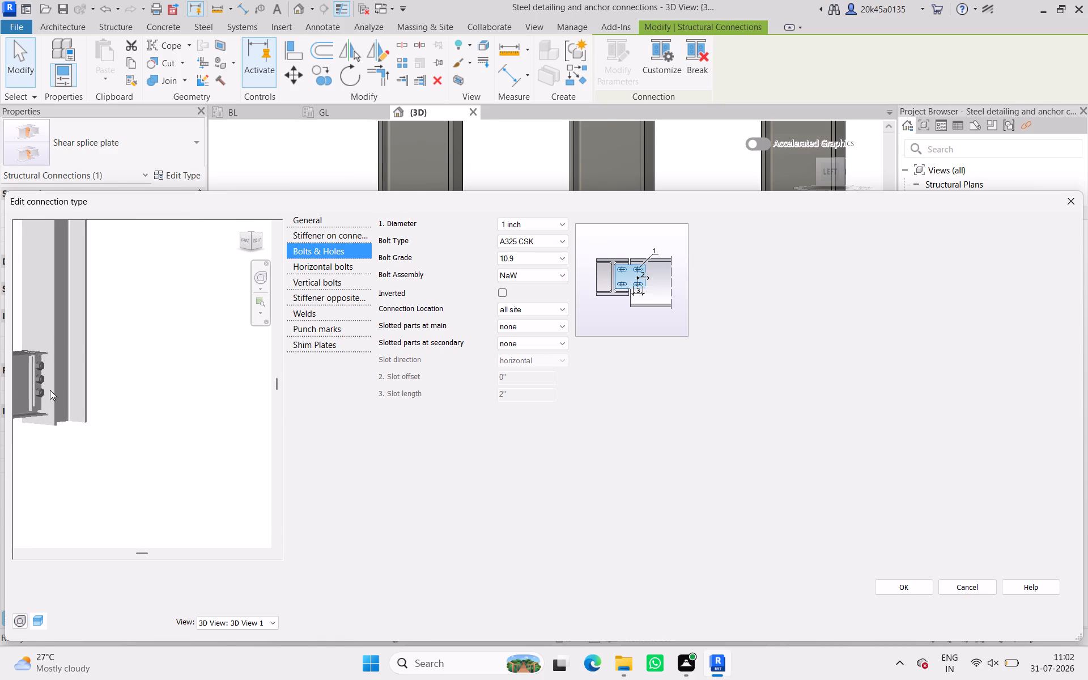
{"action": "scroll", "coordinate": [50, 390], "scroll_direction": "up", "scroll_amount": 3}
{"action": "scroll", "coordinate": [74, 443], "scroll_direction": "down", "scroll_amount": 9}
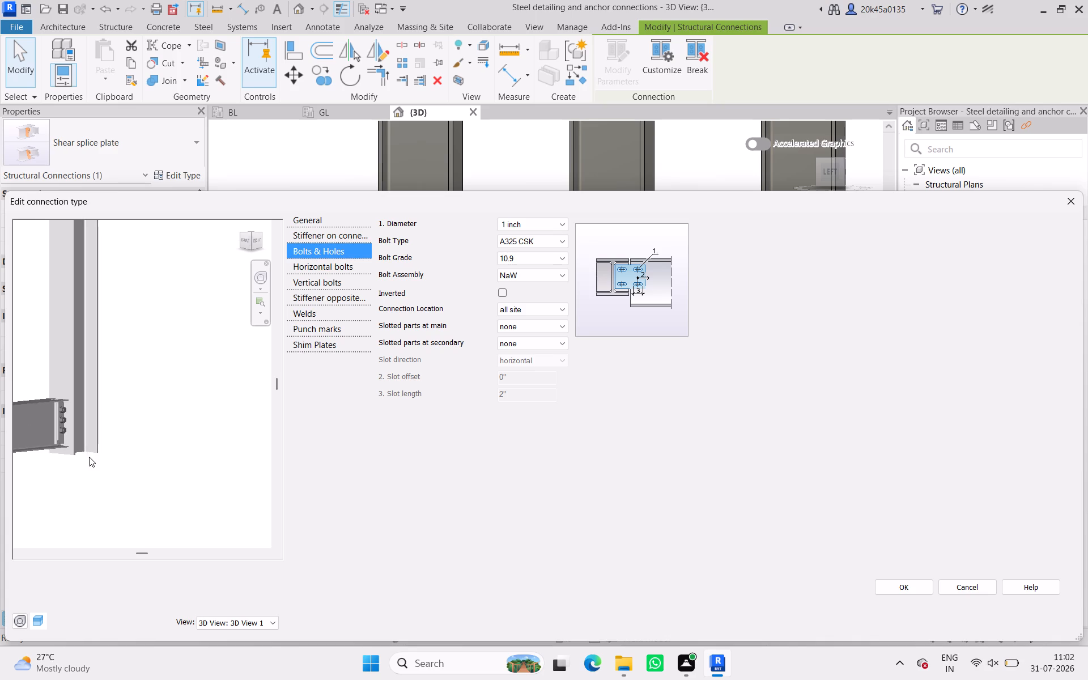
{"action": "middle_click_drag", "start_coordinate": [92, 458], "coordinate": [290, 450], "text": "shift"}
{"action": "middle_click_drag", "start_coordinate": [154, 452], "coordinate": [539, 463]}
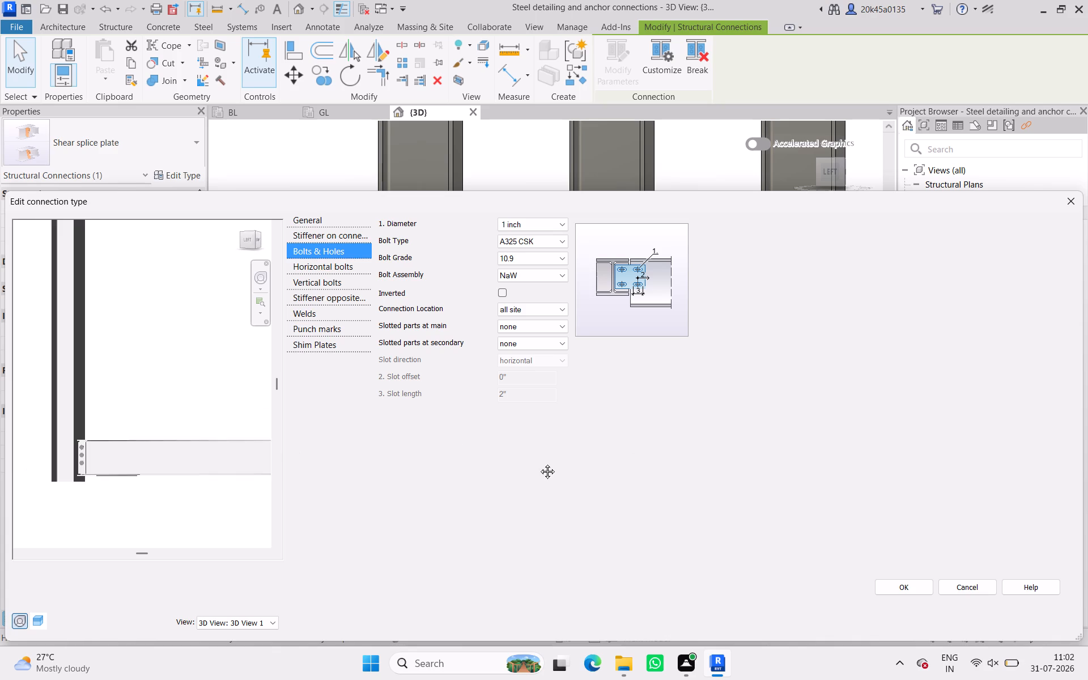
{"action": "middle_click_drag", "start_coordinate": [539, 463], "coordinate": [589, 448]}
{"action": "scroll", "coordinate": [155, 435], "scroll_direction": "up", "scroll_amount": 11}
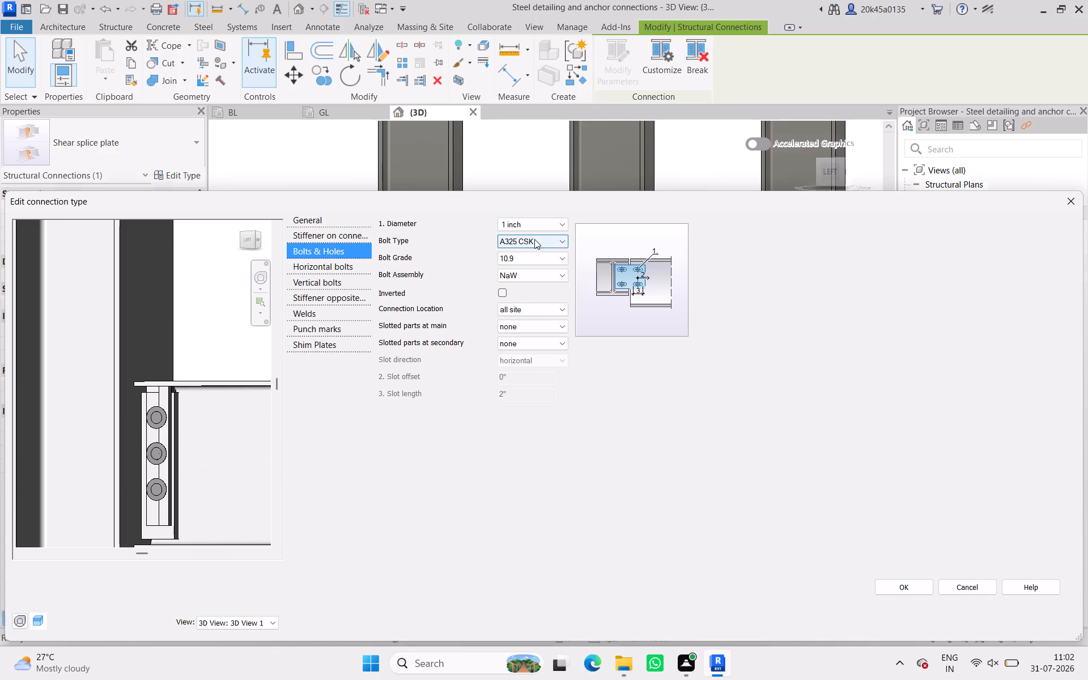
Try the A325 and A307 bolt types and set the bolt type to A325TC.
{"action": "left_click", "coordinate": [534, 239]}
{"action": "left_click", "coordinate": [530, 267]}
{"action": "left_click", "coordinate": [537, 240]}
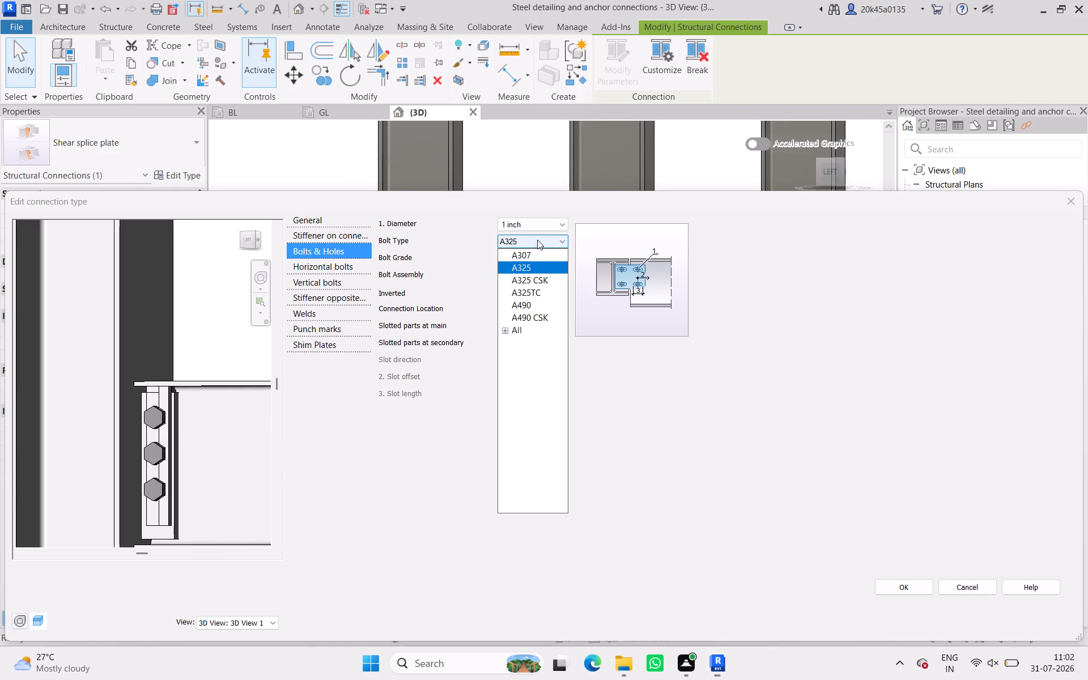
{"action": "left_click", "coordinate": [536, 254]}
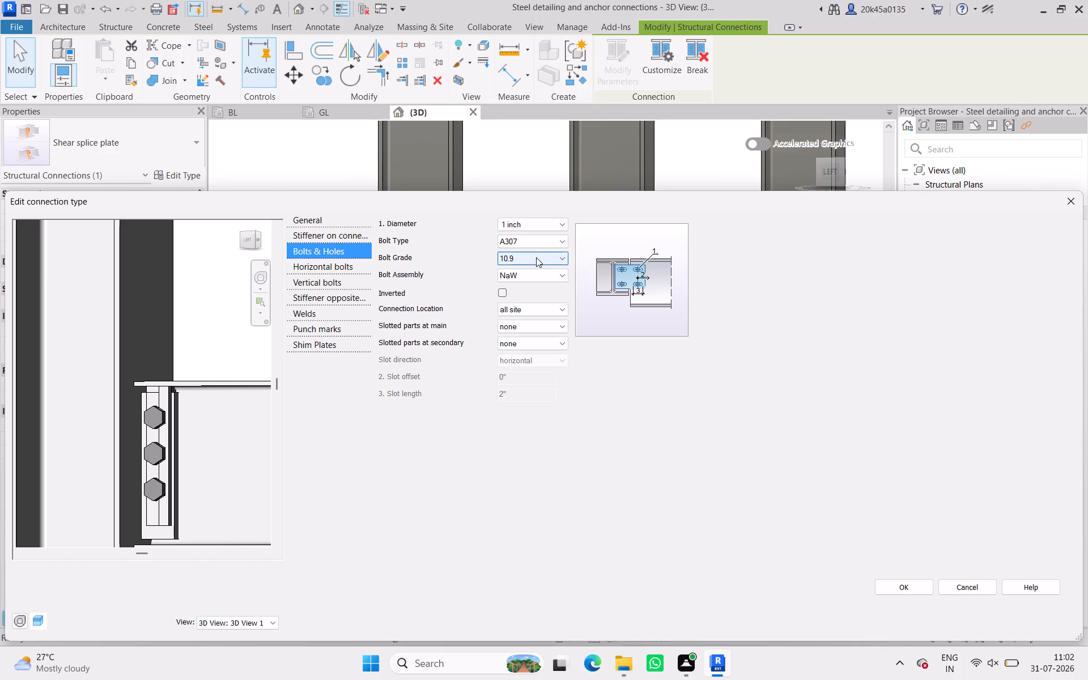
{"action": "left_click", "coordinate": [538, 240]}
{"action": "left_click", "coordinate": [530, 293]}
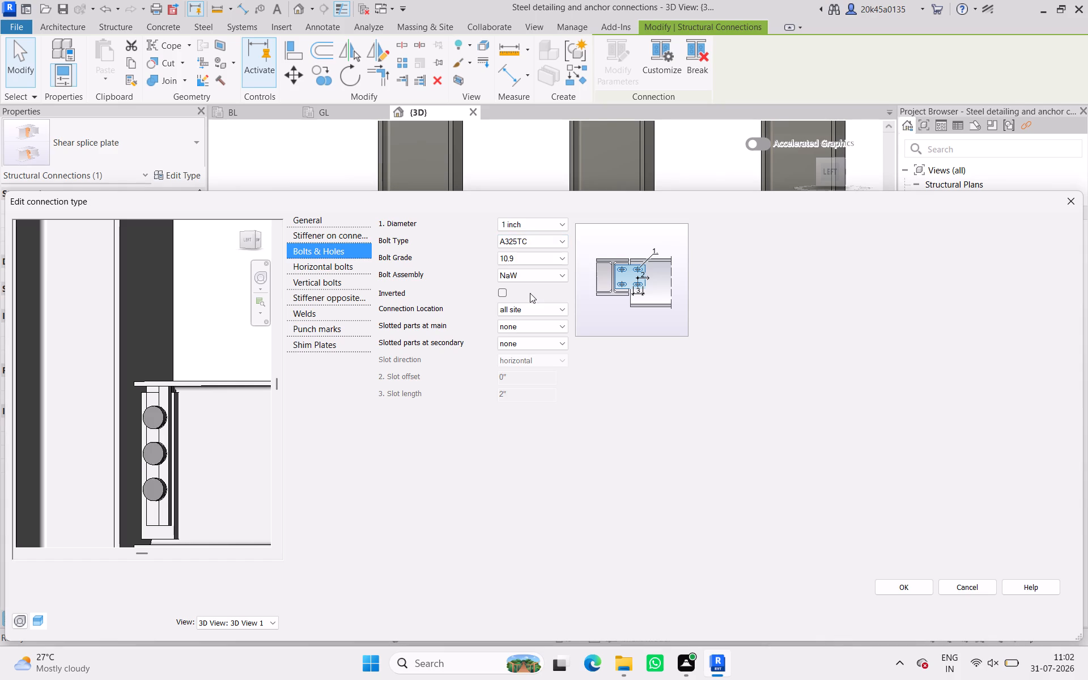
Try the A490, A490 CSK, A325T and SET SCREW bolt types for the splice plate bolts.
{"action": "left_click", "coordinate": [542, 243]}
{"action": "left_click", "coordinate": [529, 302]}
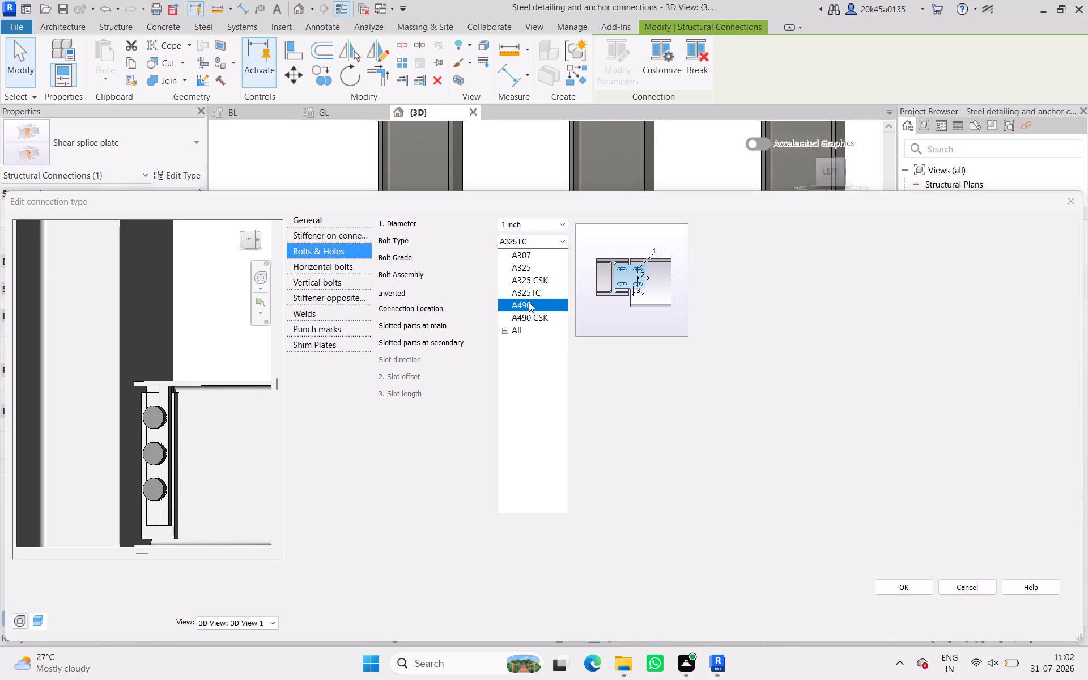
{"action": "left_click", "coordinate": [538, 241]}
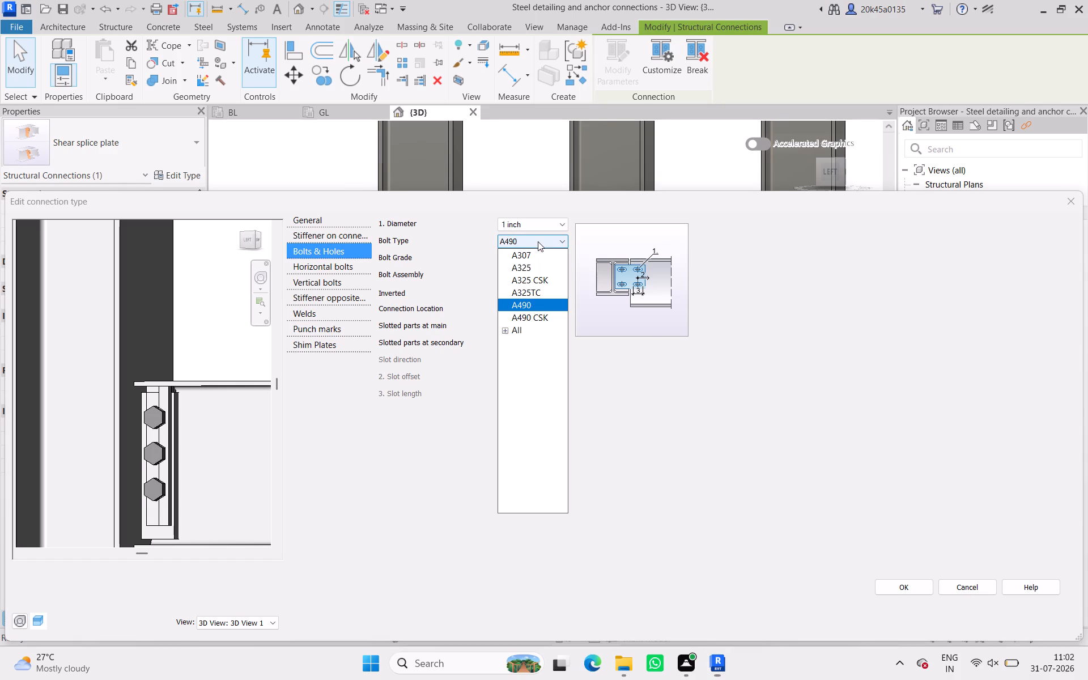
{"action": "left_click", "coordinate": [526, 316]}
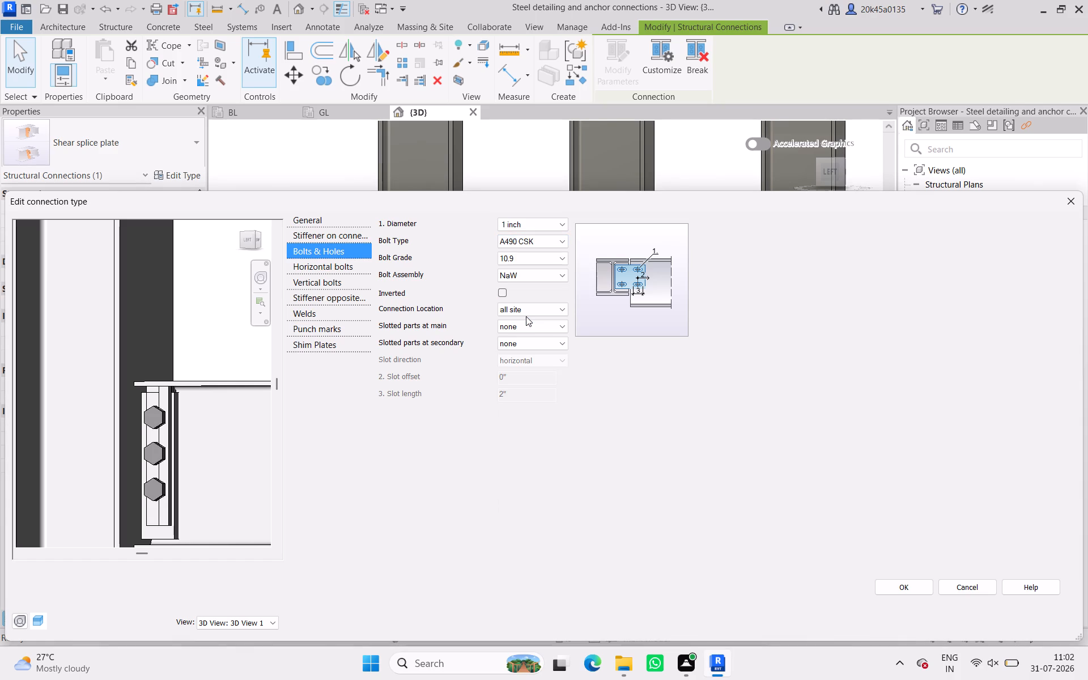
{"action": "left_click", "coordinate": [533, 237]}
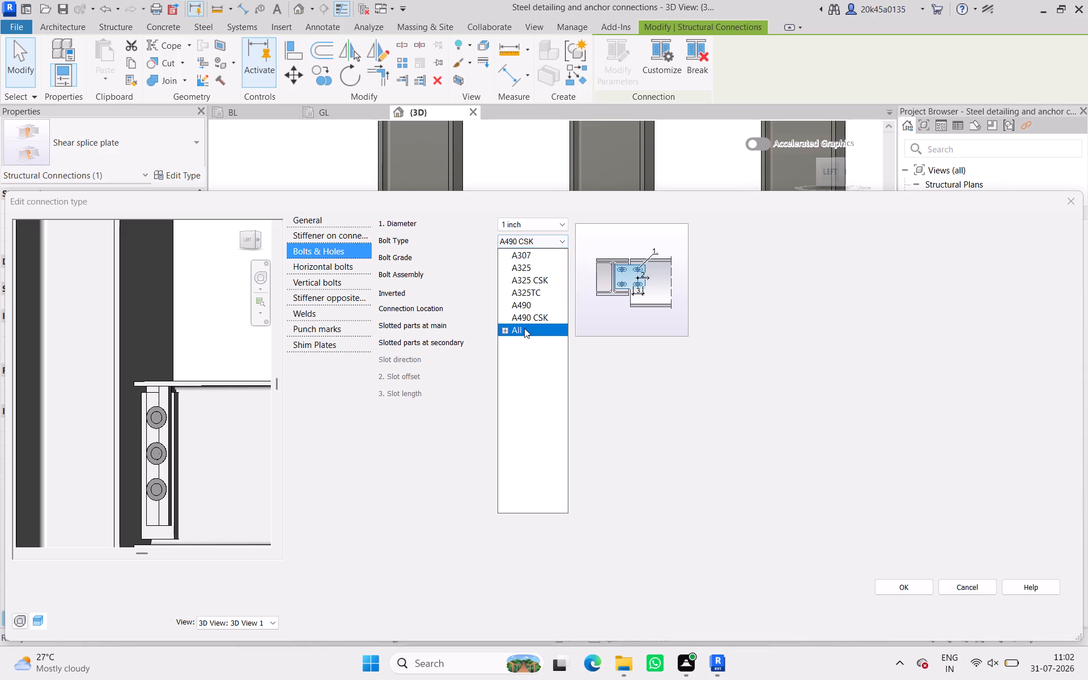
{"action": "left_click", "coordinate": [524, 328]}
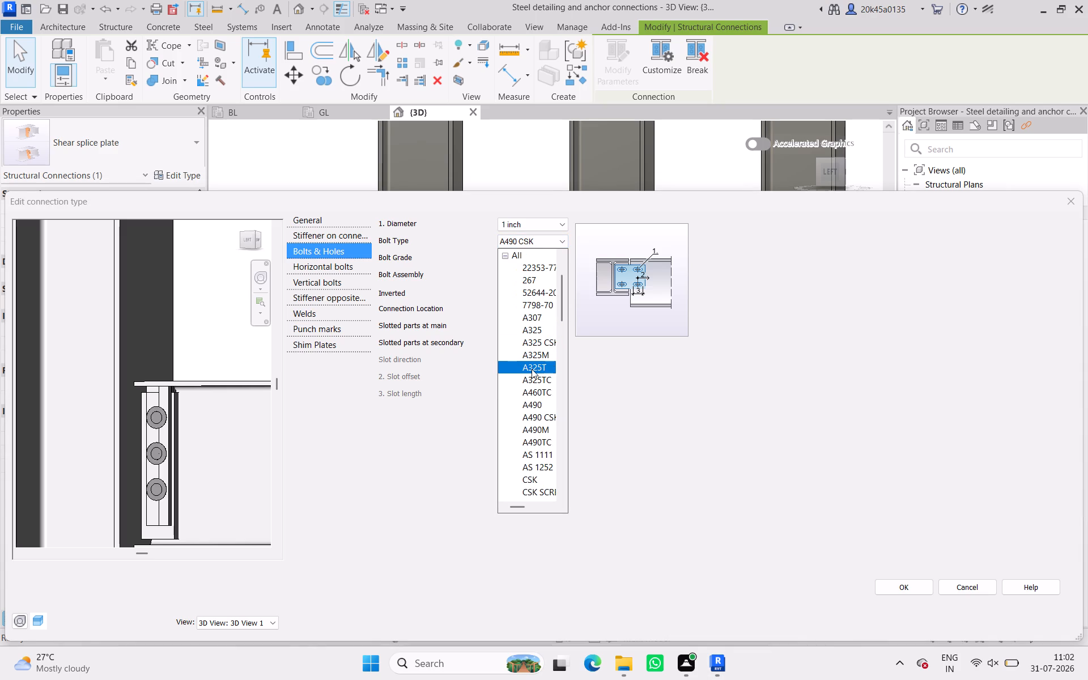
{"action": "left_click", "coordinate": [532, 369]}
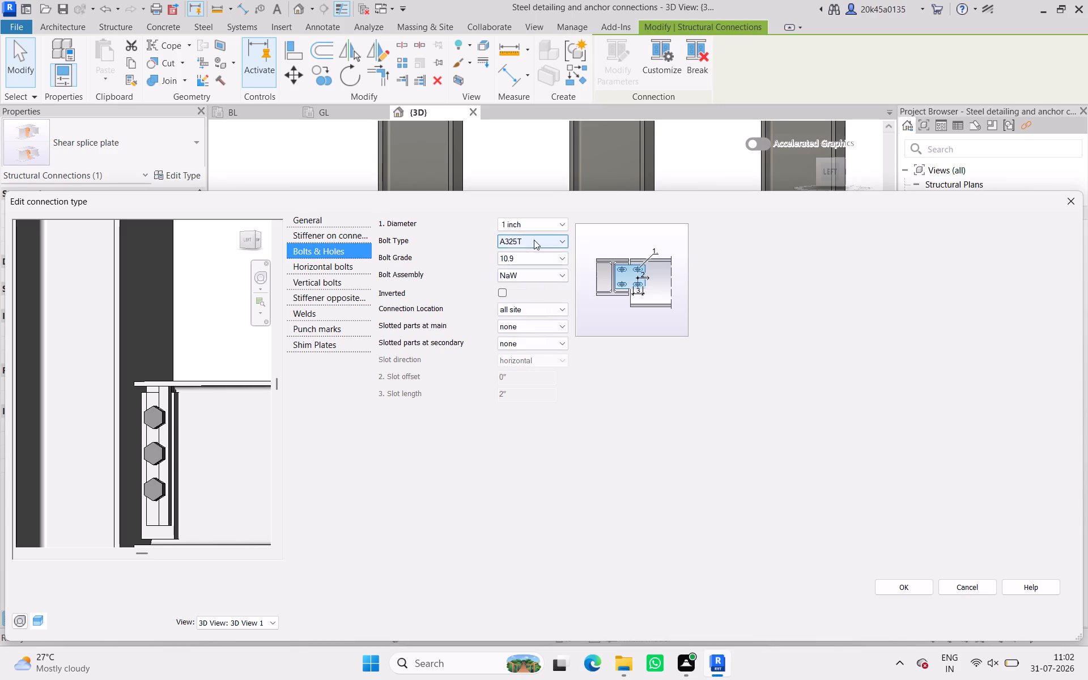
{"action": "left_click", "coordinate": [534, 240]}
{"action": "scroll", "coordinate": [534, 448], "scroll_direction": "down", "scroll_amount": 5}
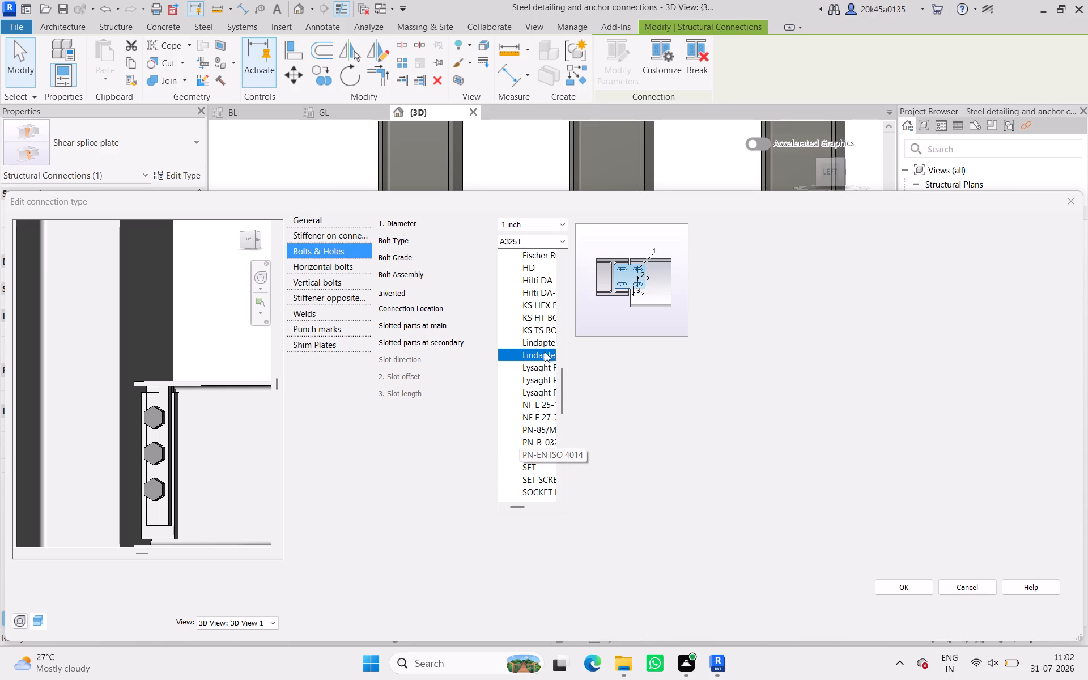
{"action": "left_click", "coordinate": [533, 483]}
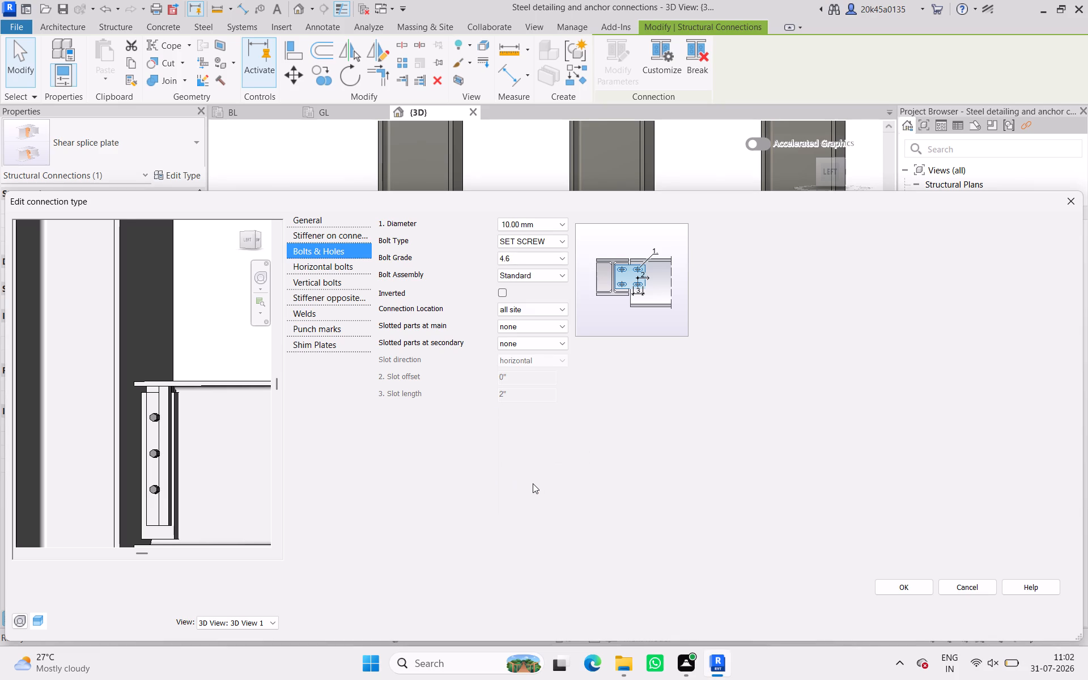
Try the A490 bolt type again and set the splice plate bolt type to A325.
{"action": "left_click", "coordinate": [530, 237]}
{"action": "scroll", "coordinate": [534, 341], "scroll_direction": "up", "scroll_amount": 10}
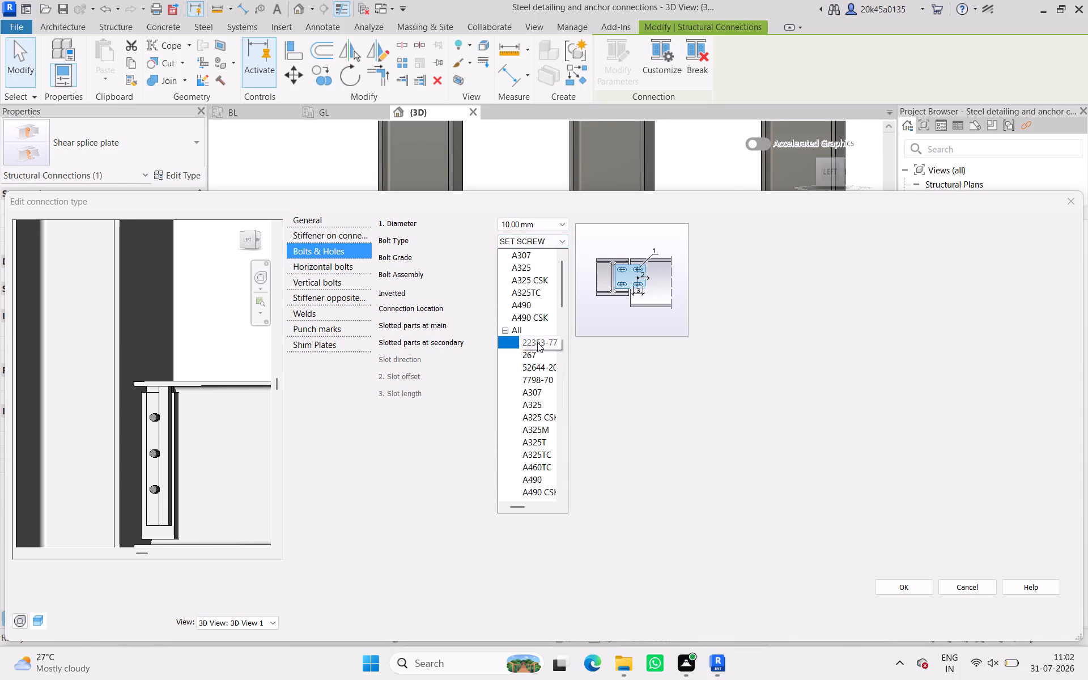
{"action": "left_click", "coordinate": [532, 303]}
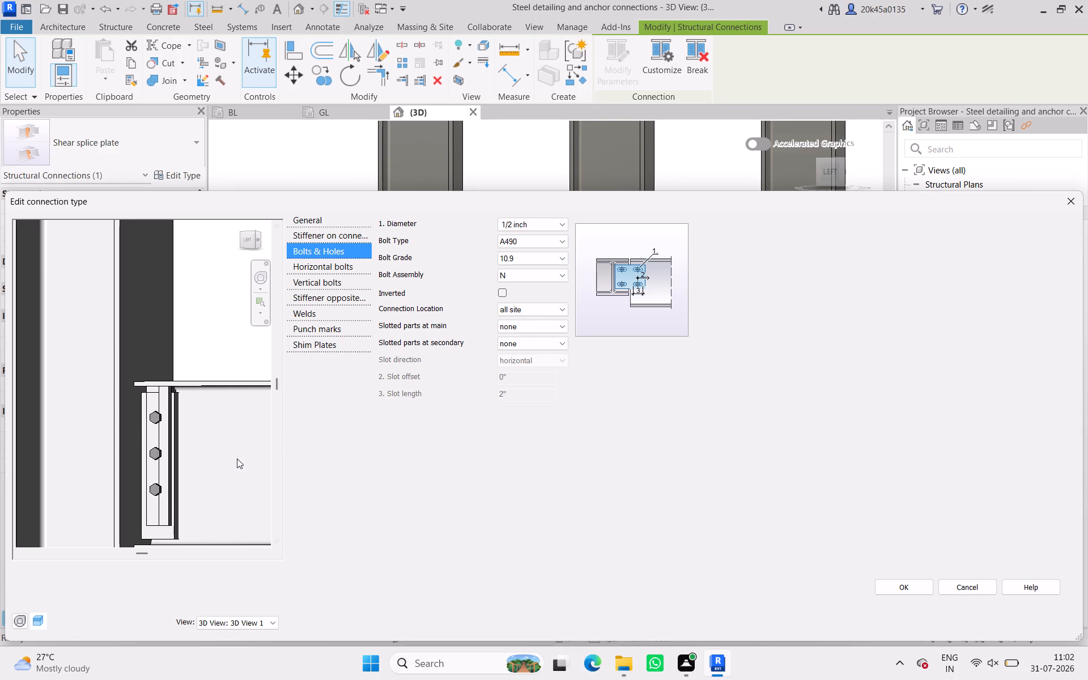
{"action": "left_click", "coordinate": [552, 240]}
{"action": "scroll", "coordinate": [546, 296], "scroll_direction": "up", "scroll_amount": 4}
{"action": "left_click", "coordinate": [525, 267]}
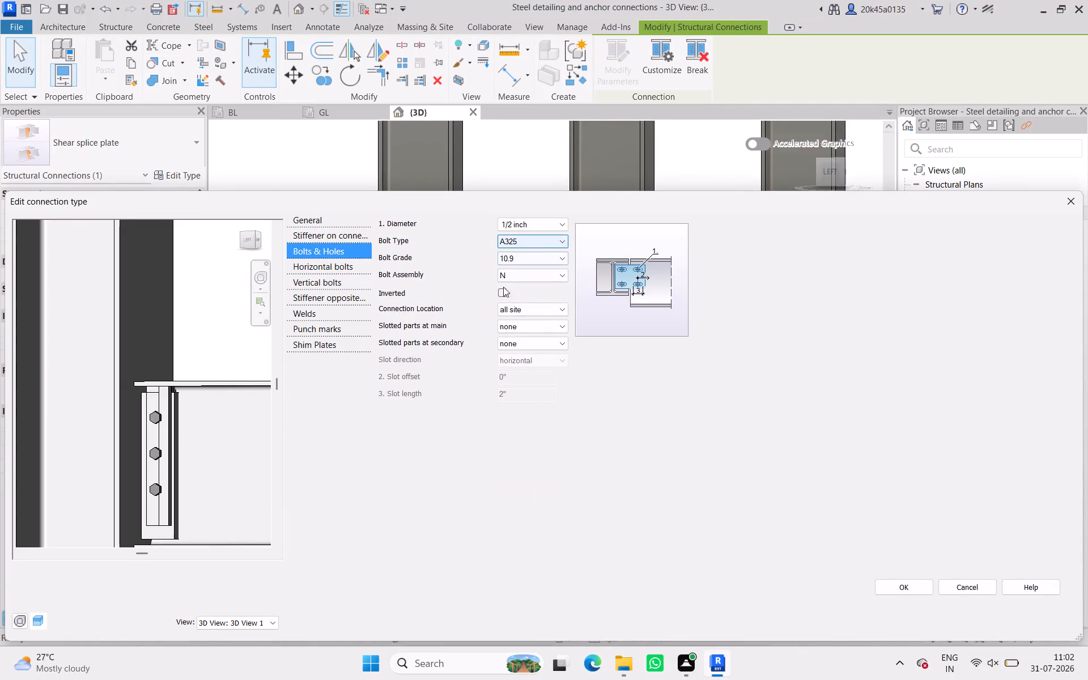
Try the Na2W and NaW bolt assemblies and set the bolt assembly to Na2W.
{"action": "scroll", "coordinate": [169, 428], "scroll_direction": "up", "scroll_amount": 5}
{"action": "scroll", "coordinate": [166, 428], "scroll_direction": "down", "scroll_amount": 4}
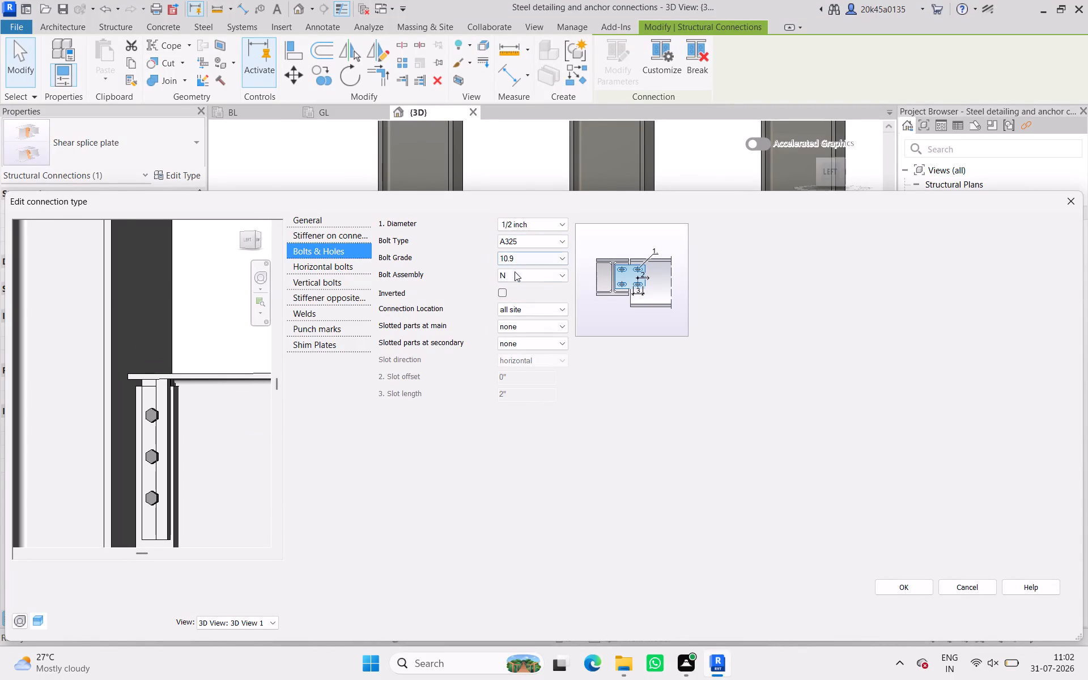
{"action": "left_click", "coordinate": [524, 273]}
{"action": "left_click", "coordinate": [524, 300]}
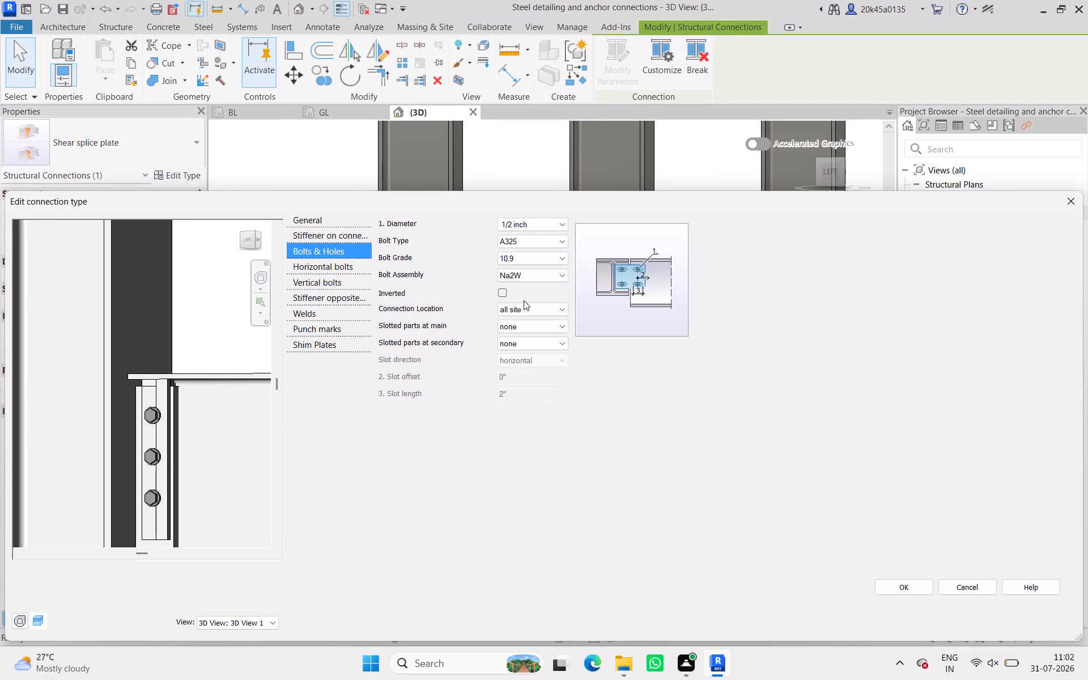
{"action": "left_click", "coordinate": [528, 269]}
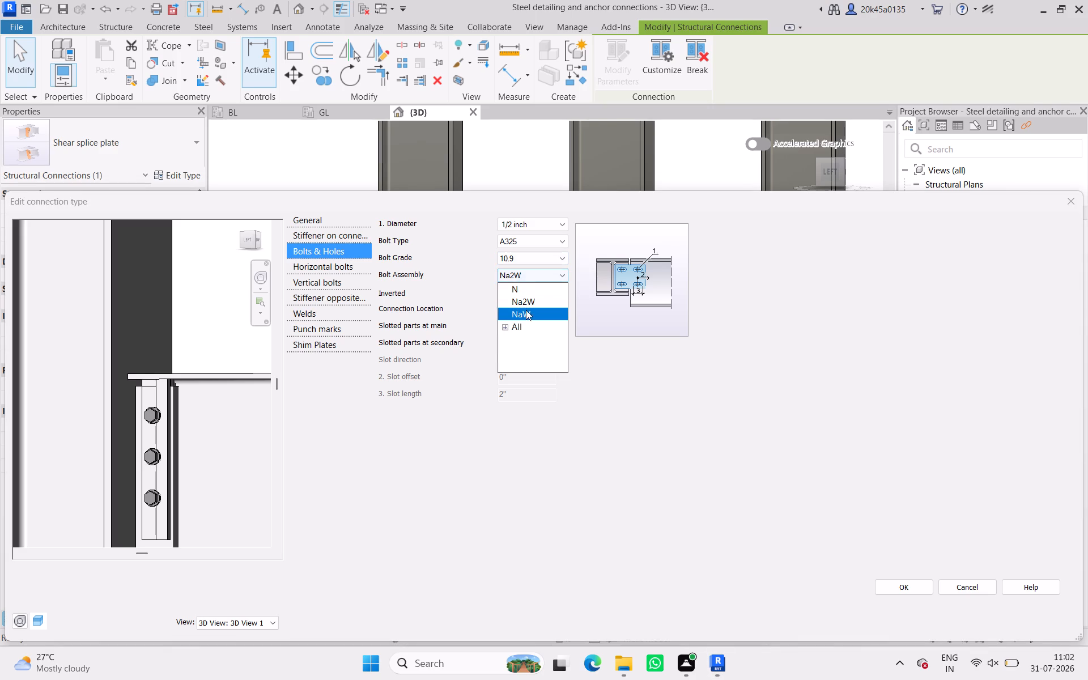
{"action": "left_click", "coordinate": [526, 313]}
{"action": "left_click", "coordinate": [528, 275]}
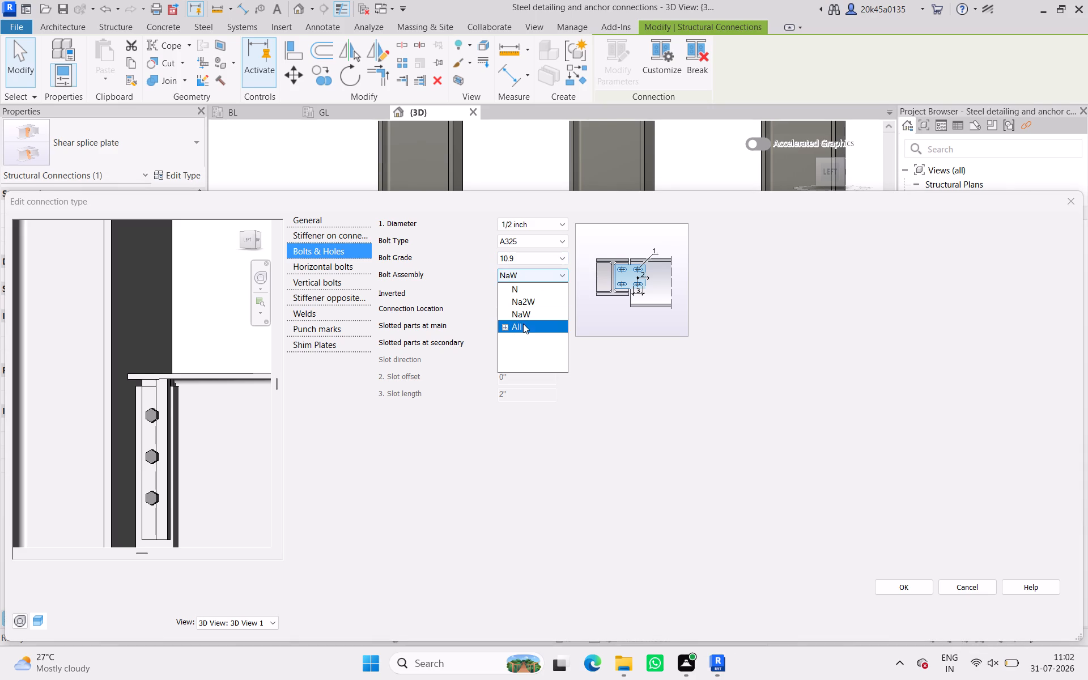
{"action": "left_click", "coordinate": [523, 324]}
{"action": "left_click", "coordinate": [528, 278]}
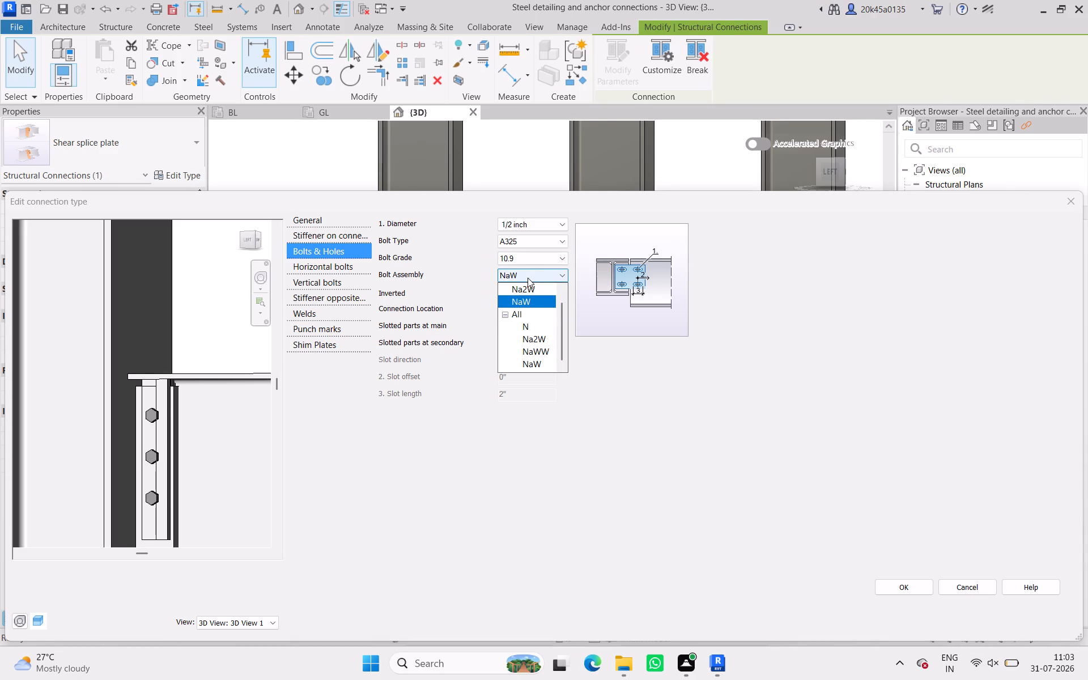
{"action": "left_click", "coordinate": [528, 292]}
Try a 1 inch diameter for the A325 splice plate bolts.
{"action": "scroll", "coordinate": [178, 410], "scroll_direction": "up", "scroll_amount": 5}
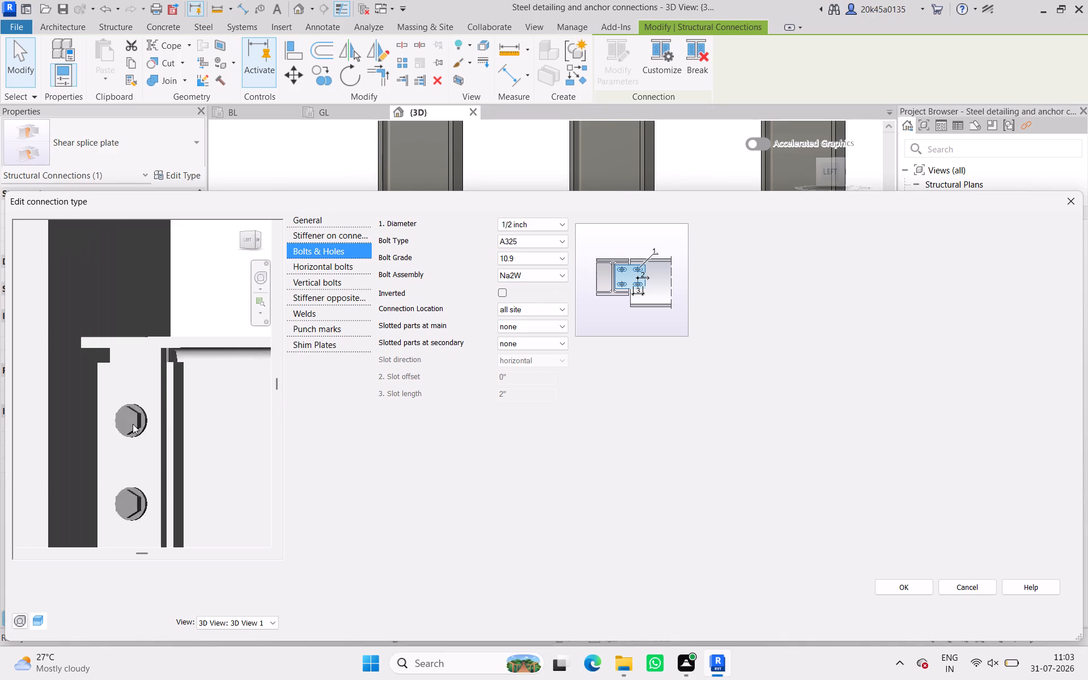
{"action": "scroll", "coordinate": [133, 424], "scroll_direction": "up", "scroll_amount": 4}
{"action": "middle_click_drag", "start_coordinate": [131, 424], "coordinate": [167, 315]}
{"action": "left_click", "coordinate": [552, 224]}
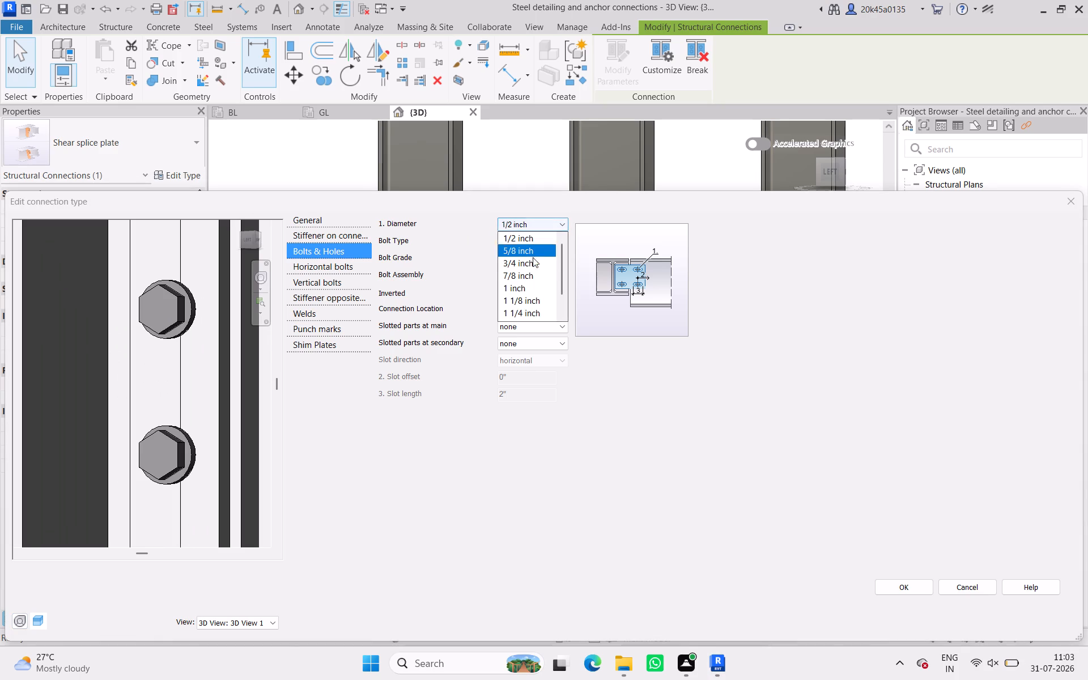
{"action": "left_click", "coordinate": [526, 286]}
Examine the size and fit of the 1 inch bolts at the beam end in the connection preview.
{"action": "scroll", "coordinate": [236, 371], "scroll_direction": "down", "scroll_amount": 2}
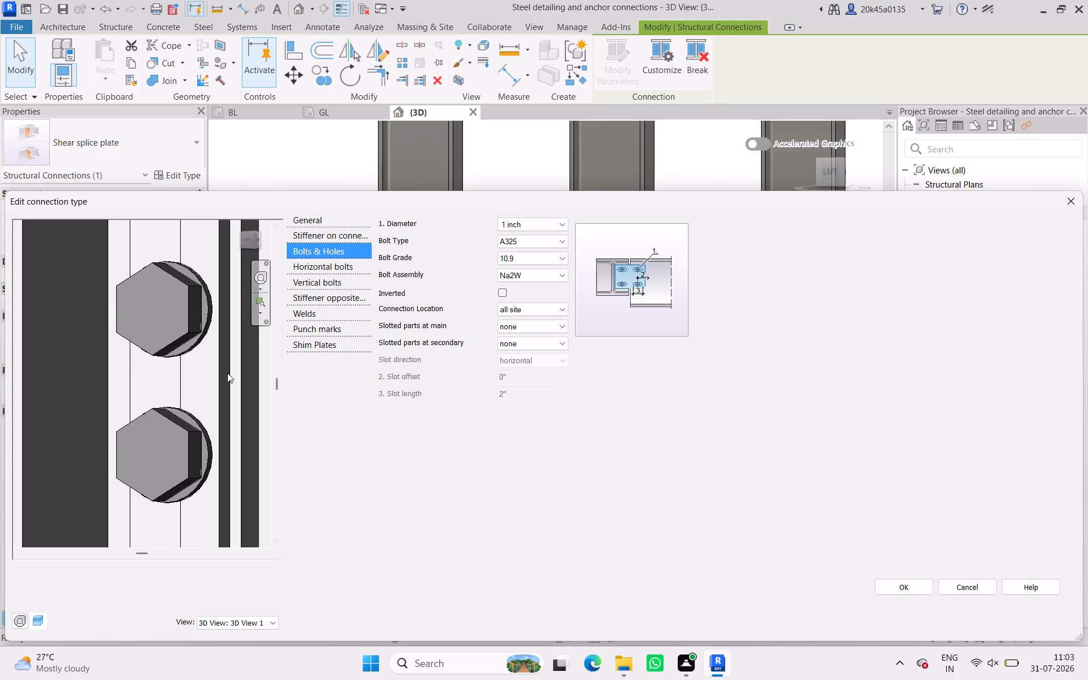
{"action": "scroll", "coordinate": [227, 373], "scroll_direction": "down", "scroll_amount": 8}
{"action": "middle_click_drag", "start_coordinate": [216, 368], "coordinate": [108, 342]}
{"action": "scroll", "coordinate": [108, 368], "scroll_direction": "down", "scroll_amount": 4}
{"action": "middle_click_drag", "start_coordinate": [150, 385], "coordinate": [141, 419], "text": "shift"}
{"action": "scroll", "coordinate": [155, 349], "scroll_direction": "down", "scroll_amount": 1}
{"action": "middle_click_drag", "start_coordinate": [163, 350], "coordinate": [169, 449]}
{"action": "scroll", "coordinate": [146, 311], "scroll_direction": "up", "scroll_amount": 5}
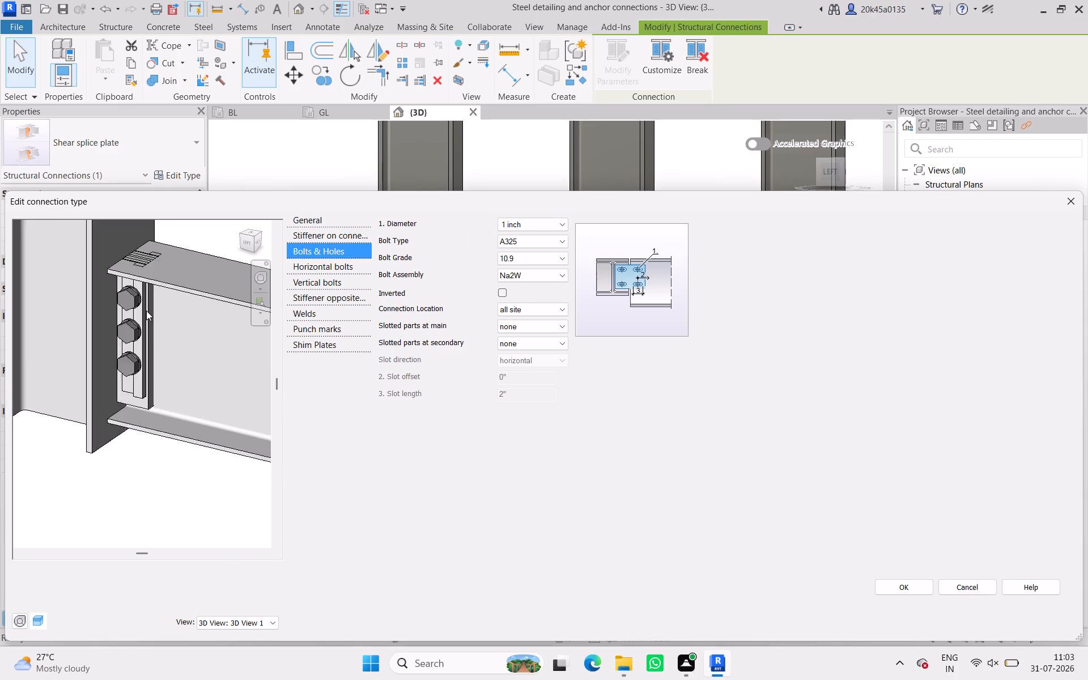
{"action": "scroll", "coordinate": [146, 311], "scroll_direction": "up", "scroll_amount": 2}
{"action": "middle_click_drag", "start_coordinate": [147, 313], "coordinate": [151, 332]}
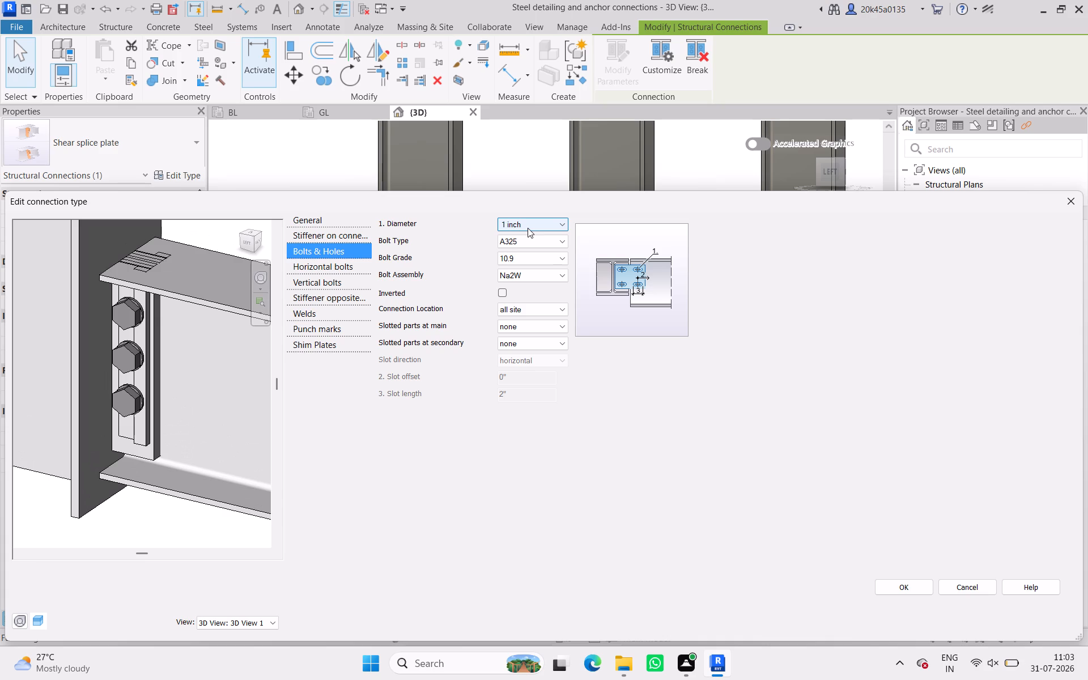
Set the splice plate bolt diameter to 7/8 inch.
{"action": "left_click", "coordinate": [540, 229]}
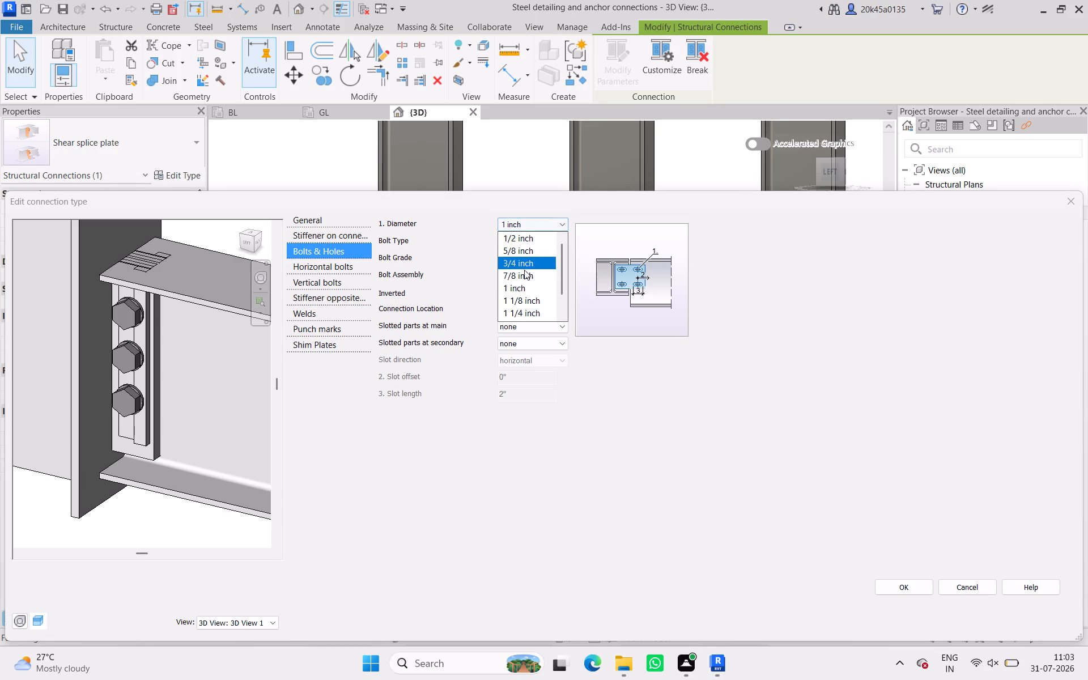
{"action": "left_click", "coordinate": [522, 276]}
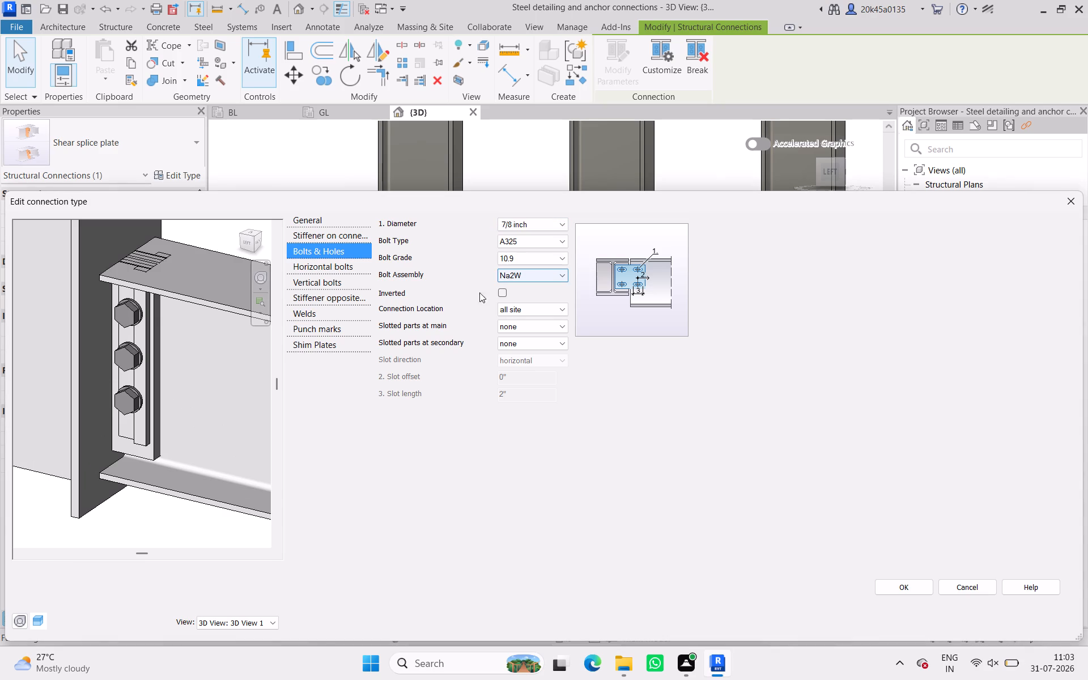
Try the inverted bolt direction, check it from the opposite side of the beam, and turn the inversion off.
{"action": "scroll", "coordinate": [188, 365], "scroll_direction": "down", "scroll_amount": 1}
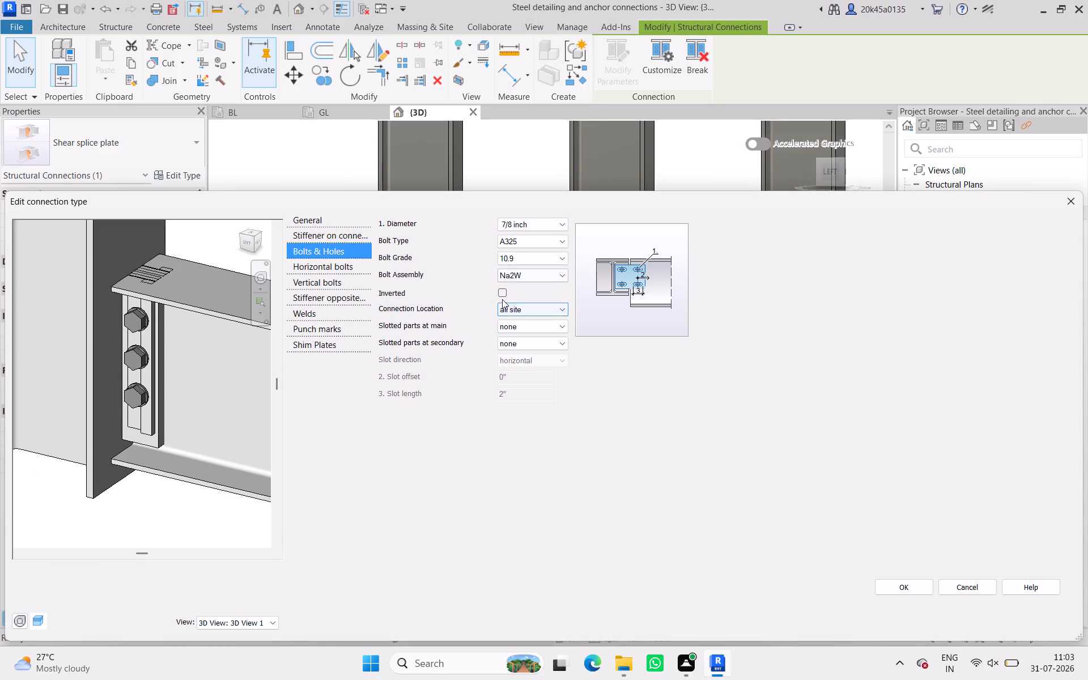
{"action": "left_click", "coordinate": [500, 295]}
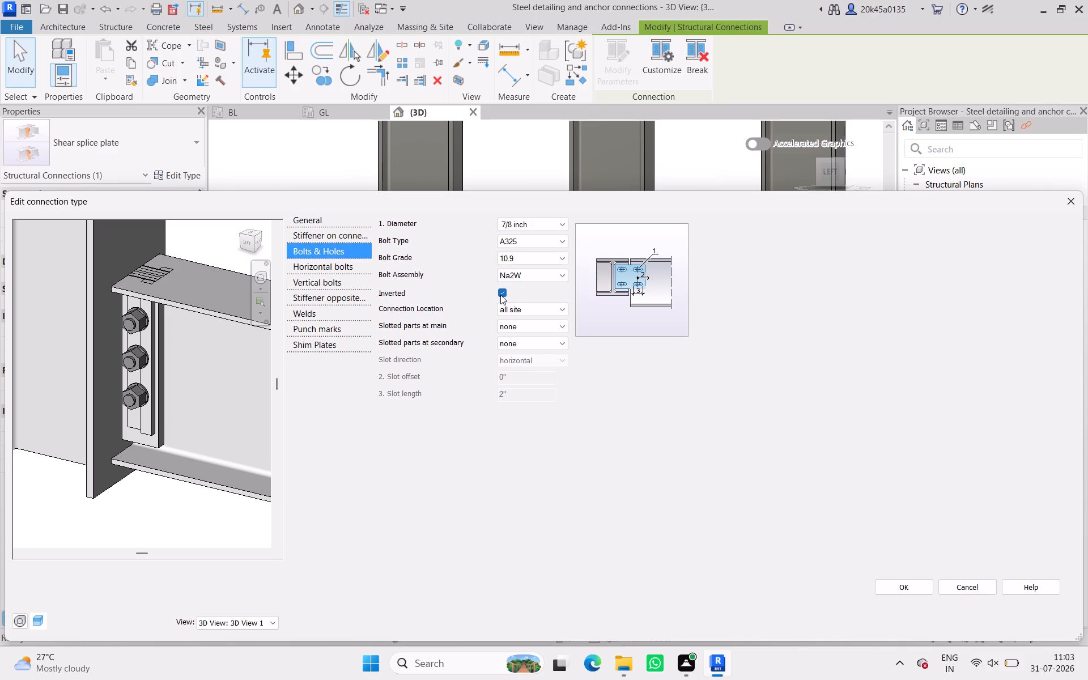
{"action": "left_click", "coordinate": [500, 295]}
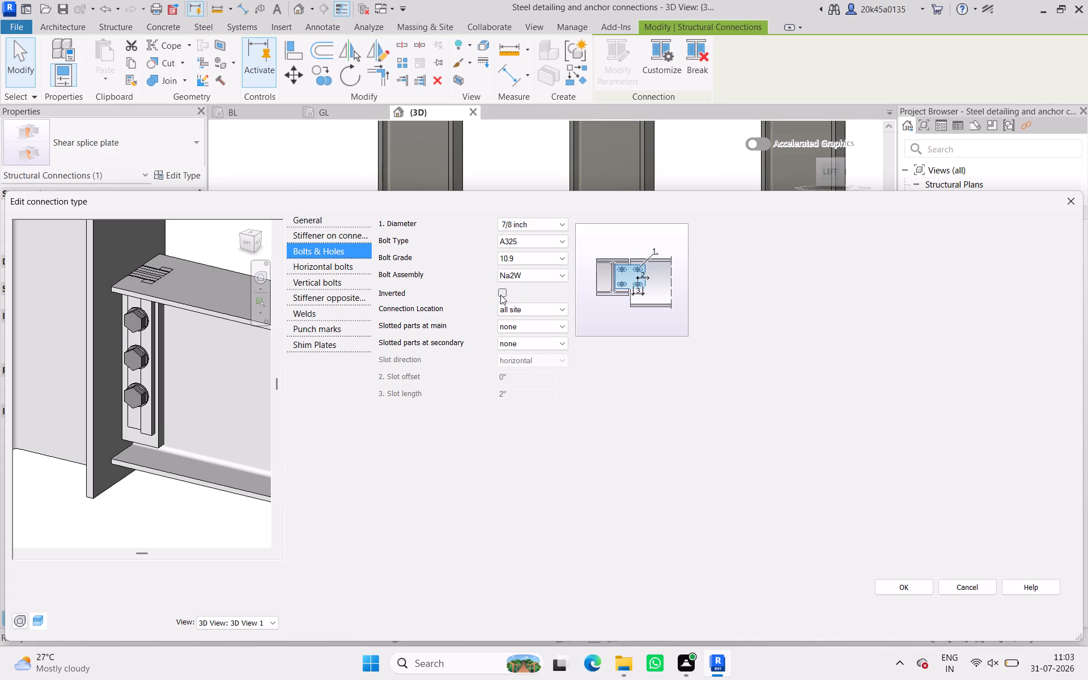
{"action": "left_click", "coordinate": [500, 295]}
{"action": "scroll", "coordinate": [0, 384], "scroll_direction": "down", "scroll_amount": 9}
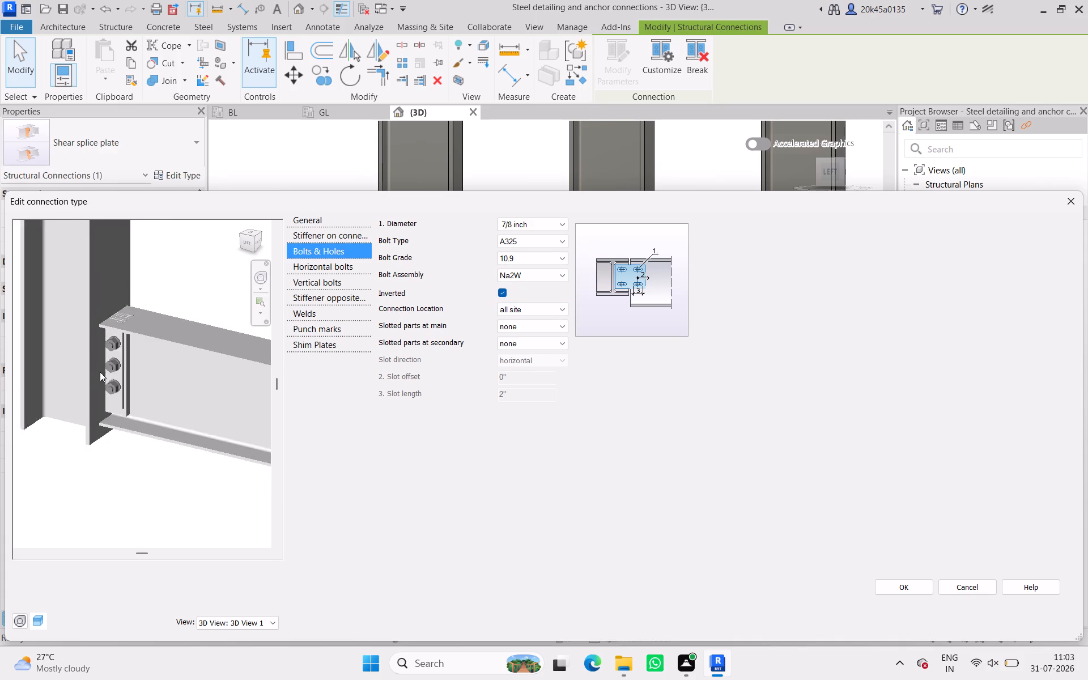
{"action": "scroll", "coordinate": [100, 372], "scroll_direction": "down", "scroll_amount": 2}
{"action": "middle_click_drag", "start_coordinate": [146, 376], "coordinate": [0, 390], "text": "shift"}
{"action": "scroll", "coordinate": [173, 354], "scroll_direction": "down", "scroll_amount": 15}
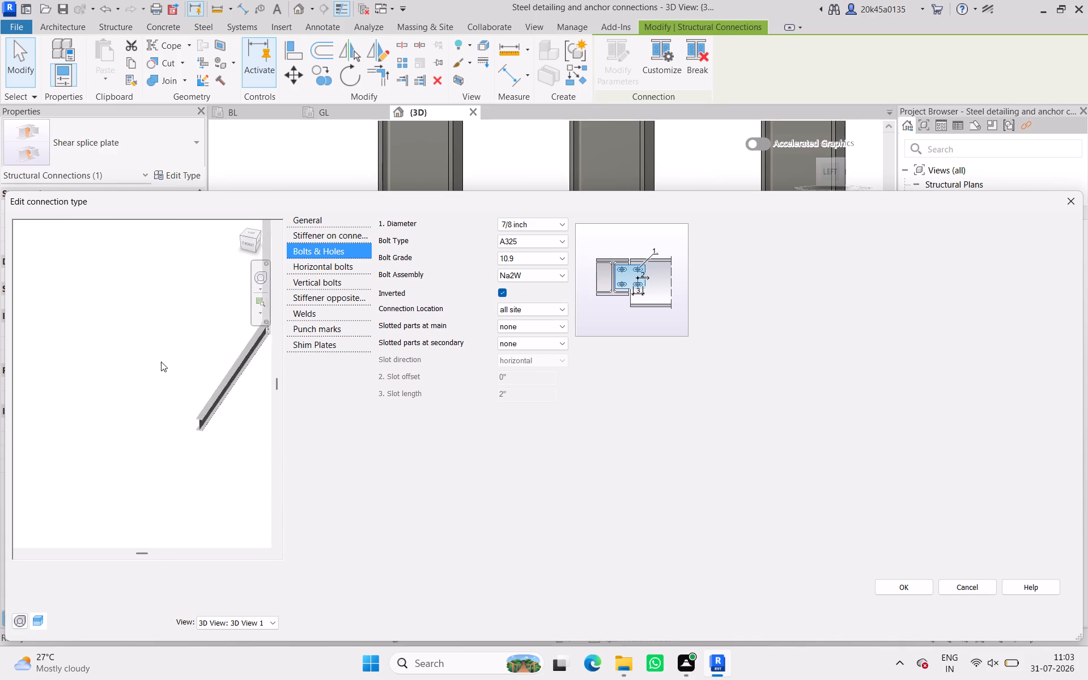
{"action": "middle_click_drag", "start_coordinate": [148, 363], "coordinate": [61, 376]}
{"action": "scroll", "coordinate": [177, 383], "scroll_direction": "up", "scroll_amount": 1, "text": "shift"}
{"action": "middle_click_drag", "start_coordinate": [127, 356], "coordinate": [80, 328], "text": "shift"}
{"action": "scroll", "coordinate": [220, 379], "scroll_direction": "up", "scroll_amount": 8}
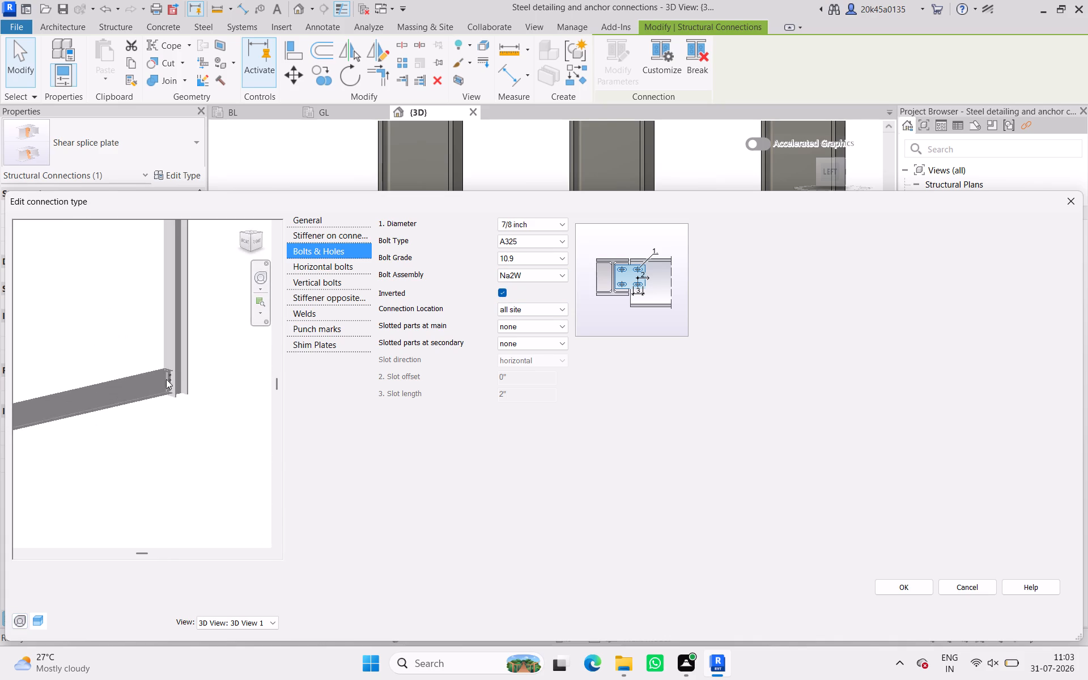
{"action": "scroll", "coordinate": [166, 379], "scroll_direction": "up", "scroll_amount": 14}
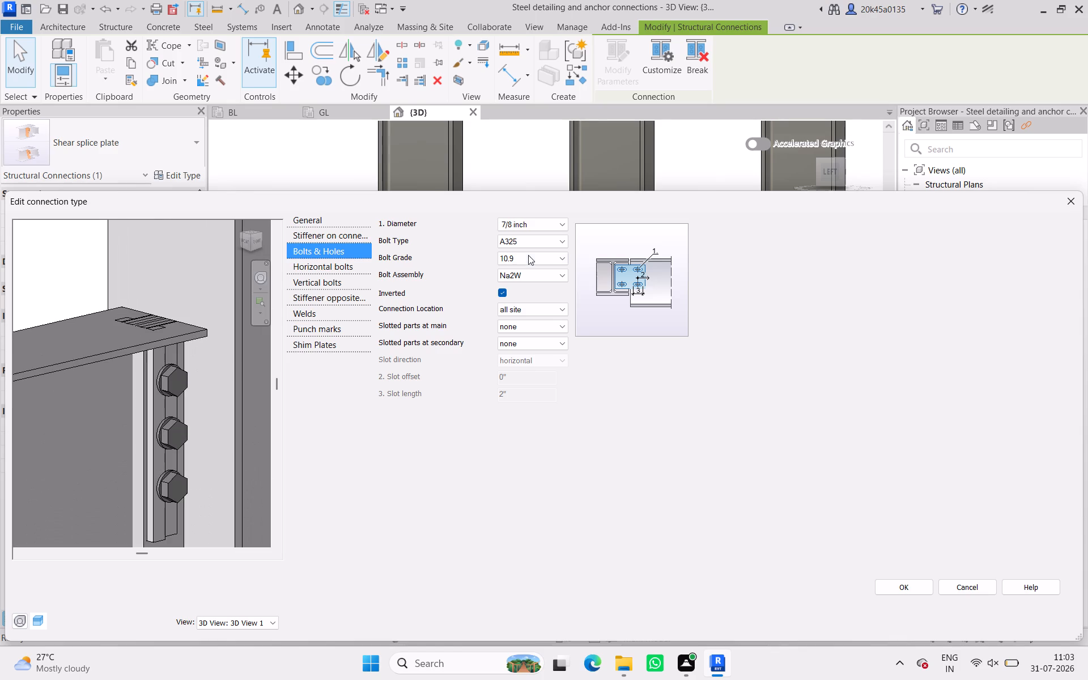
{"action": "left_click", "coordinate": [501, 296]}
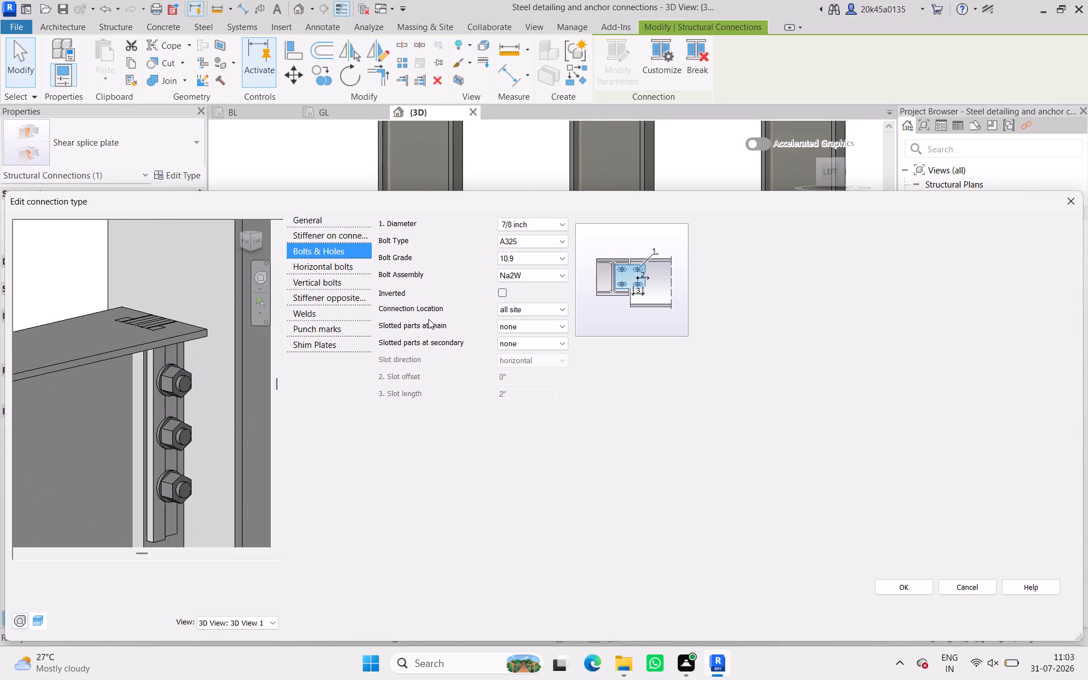
Examine the non-inverted bolts on the other side of the beam end in the connection preview.
{"action": "scroll", "coordinate": [121, 412], "scroll_direction": "down", "scroll_amount": 8}
{"action": "middle_click_drag", "start_coordinate": [135, 410], "coordinate": [371, 385], "text": "shift"}
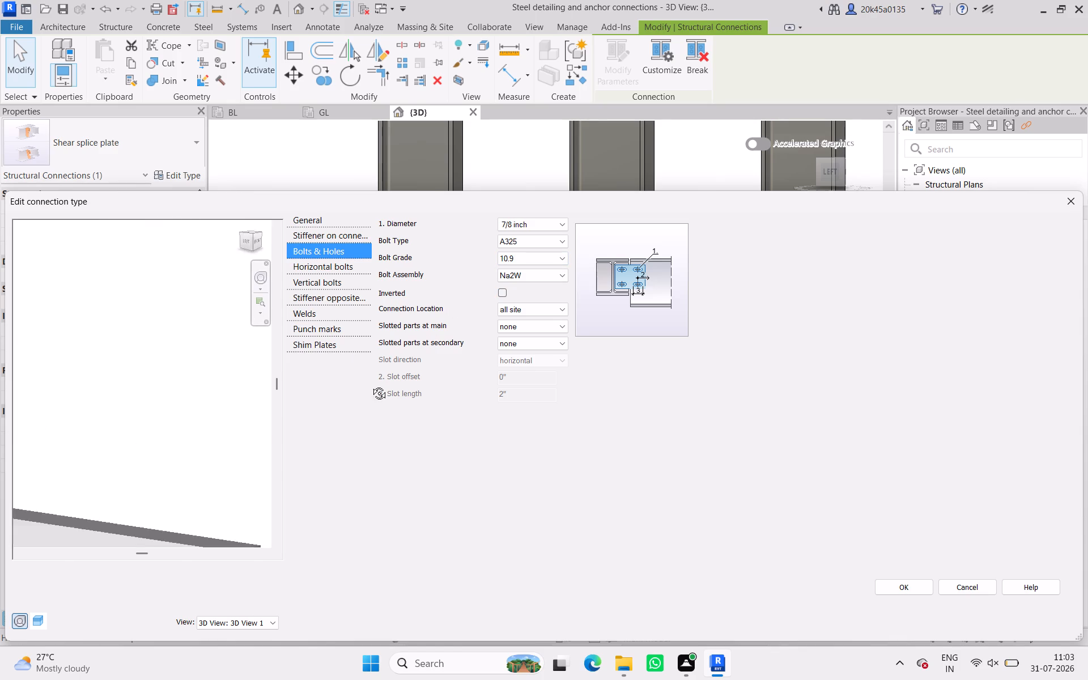
{"action": "middle_click_drag", "start_coordinate": [371, 385], "coordinate": [375, 385], "text": "shift"}
{"action": "scroll", "coordinate": [189, 407], "scroll_direction": "down", "scroll_amount": 3}
{"action": "middle_click_drag", "start_coordinate": [229, 408], "coordinate": [720, 389]}
{"action": "scroll", "coordinate": [42, 471], "scroll_direction": "up", "scroll_amount": 2}
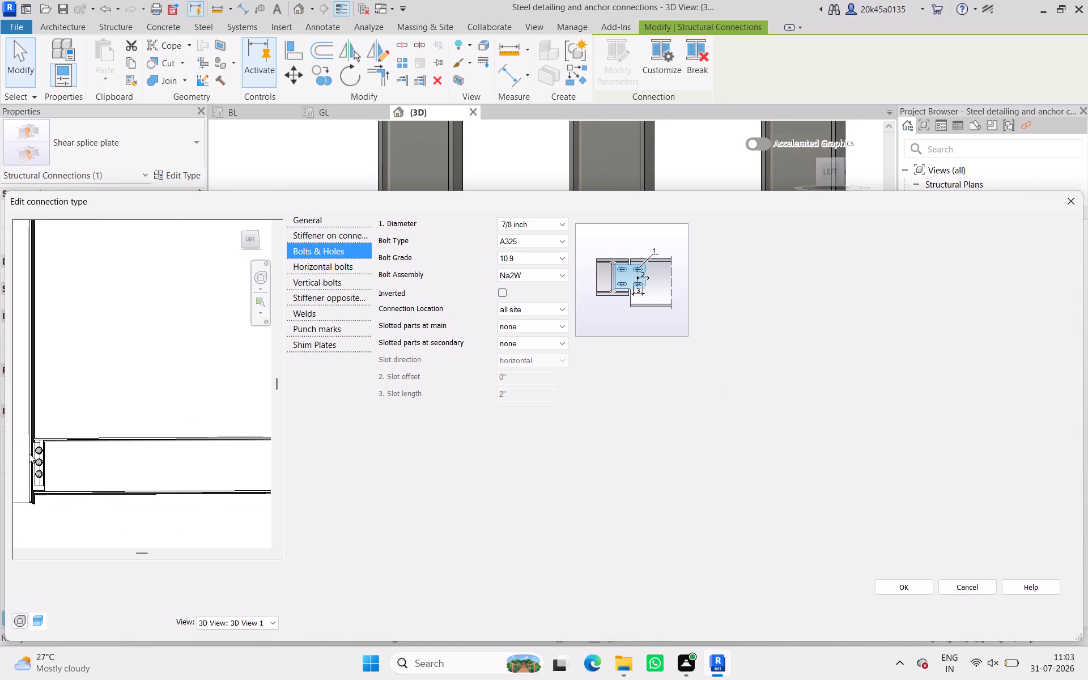
{"action": "scroll", "coordinate": [29, 453], "scroll_direction": "up", "scroll_amount": 5}
{"action": "middle_click_drag", "start_coordinate": [240, 418], "coordinate": [281, 441]}
{"action": "scroll", "coordinate": [225, 405], "scroll_direction": "down", "scroll_amount": 1}
{"action": "middle_click_drag", "start_coordinate": [218, 414], "coordinate": [28, 447]}
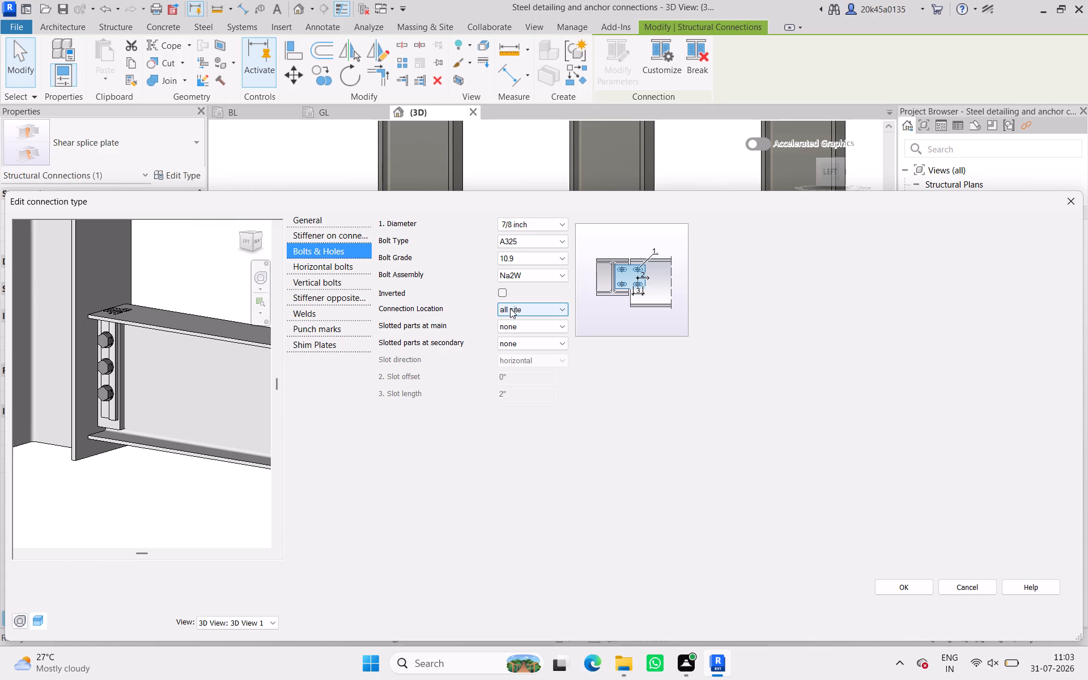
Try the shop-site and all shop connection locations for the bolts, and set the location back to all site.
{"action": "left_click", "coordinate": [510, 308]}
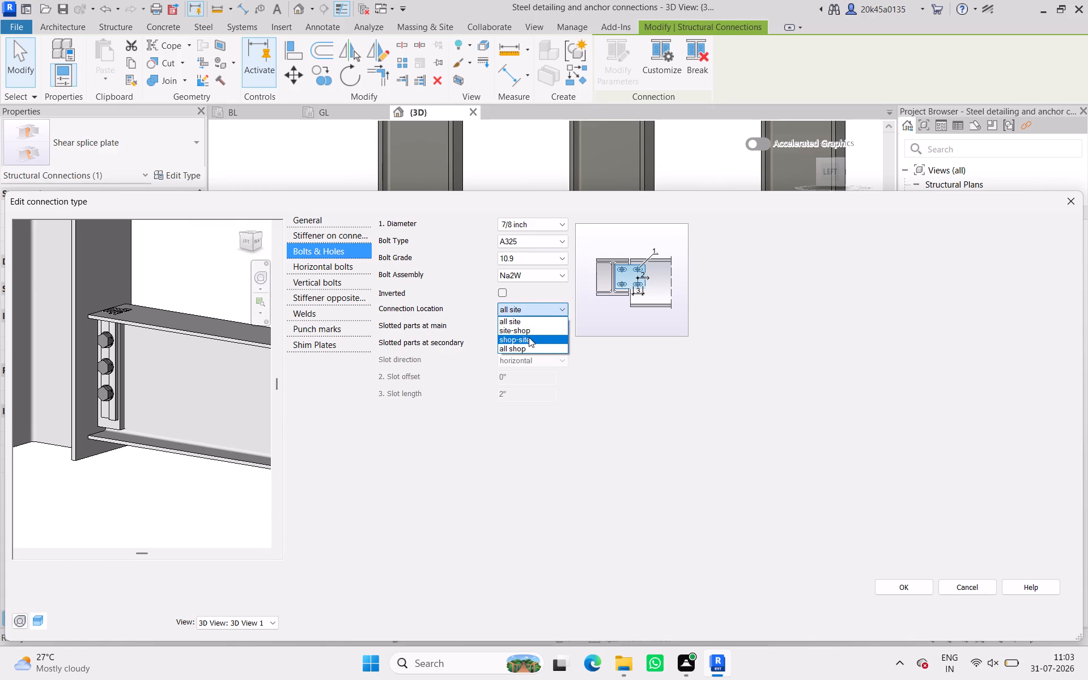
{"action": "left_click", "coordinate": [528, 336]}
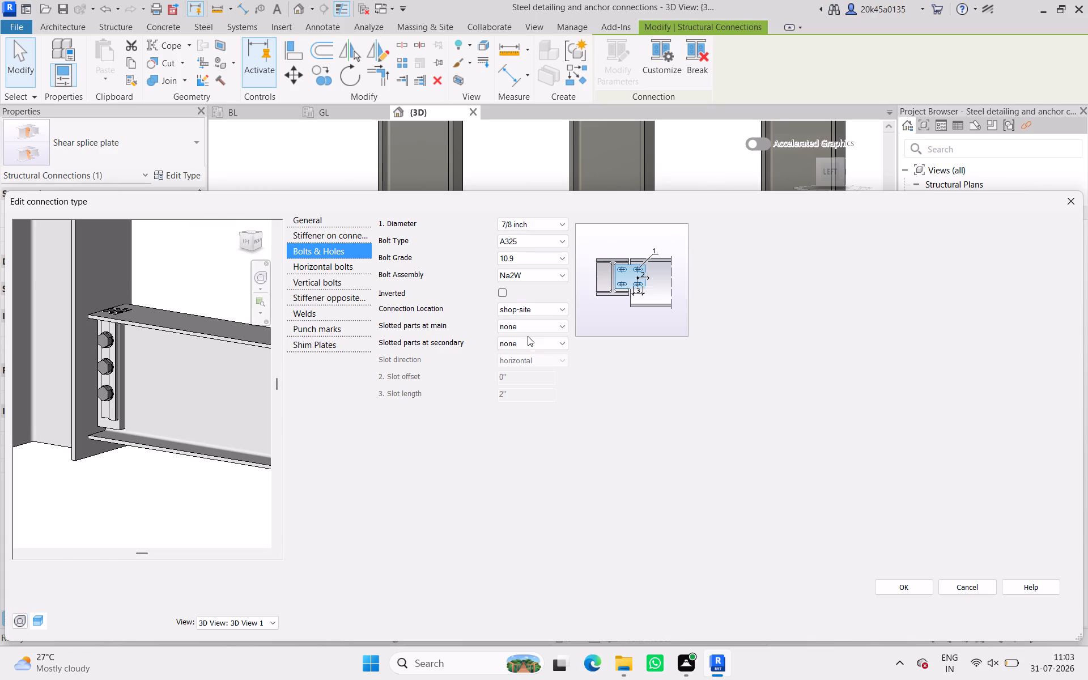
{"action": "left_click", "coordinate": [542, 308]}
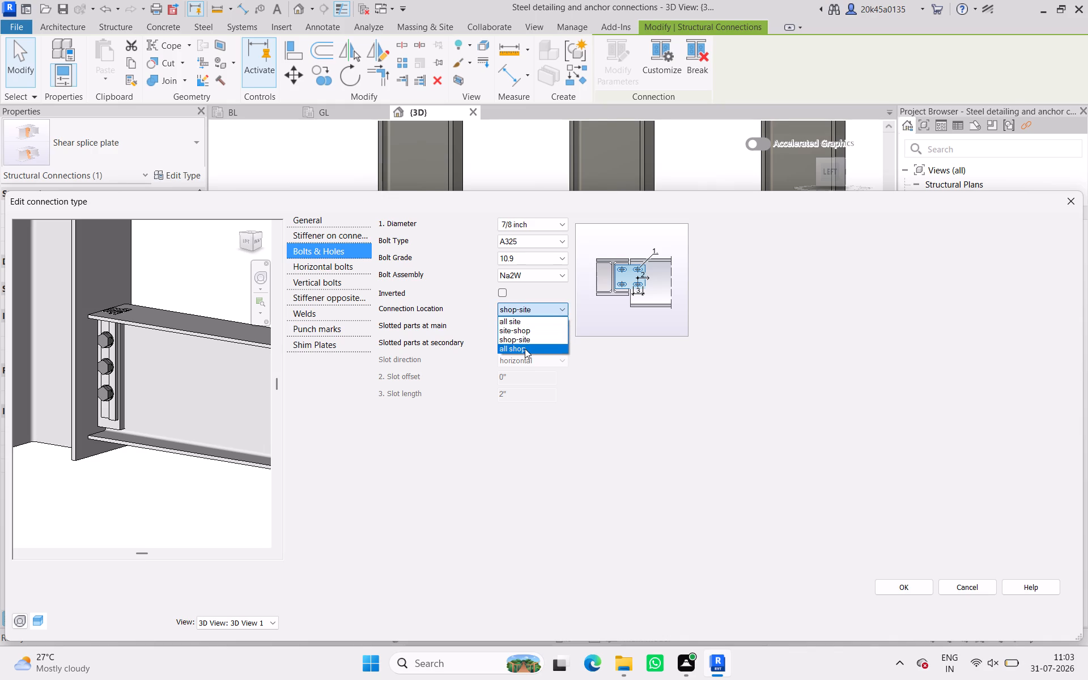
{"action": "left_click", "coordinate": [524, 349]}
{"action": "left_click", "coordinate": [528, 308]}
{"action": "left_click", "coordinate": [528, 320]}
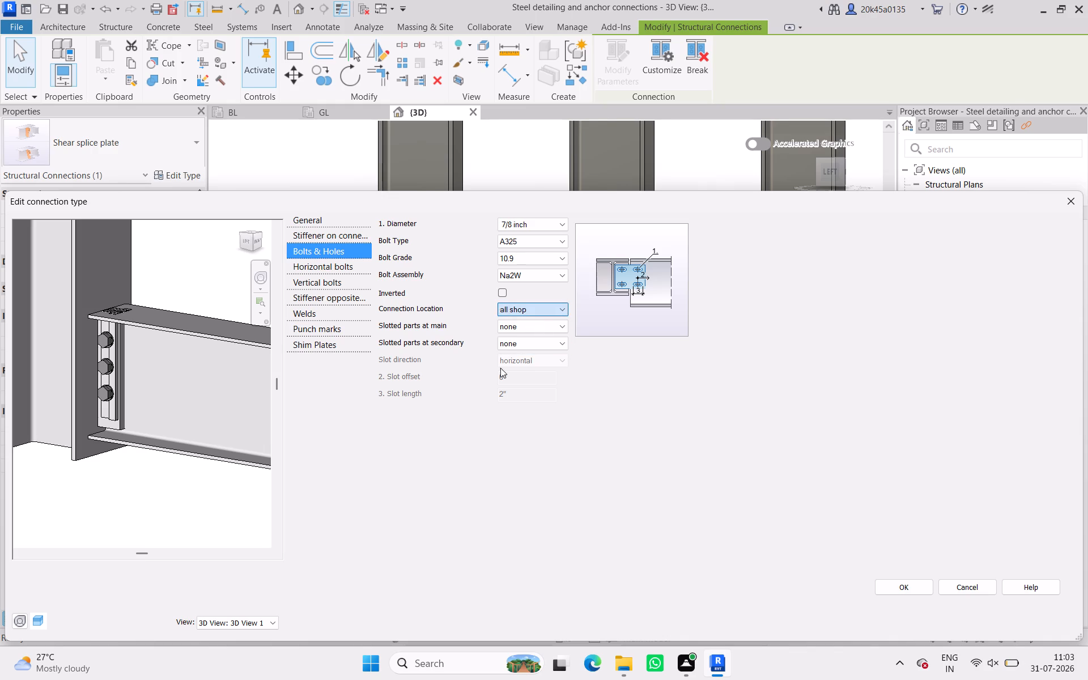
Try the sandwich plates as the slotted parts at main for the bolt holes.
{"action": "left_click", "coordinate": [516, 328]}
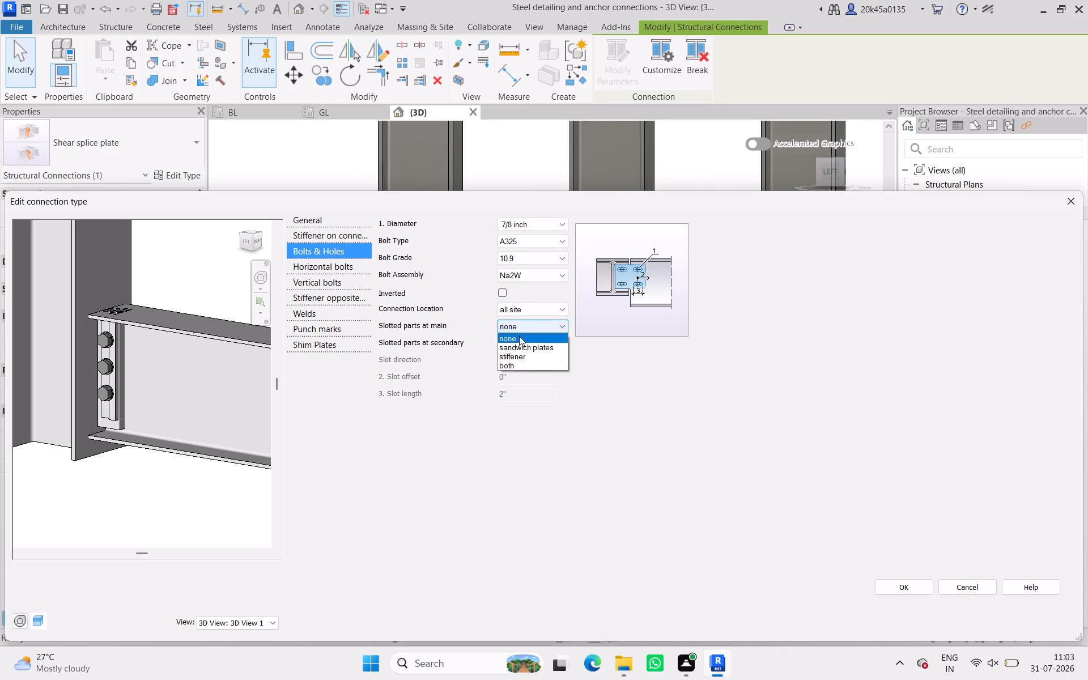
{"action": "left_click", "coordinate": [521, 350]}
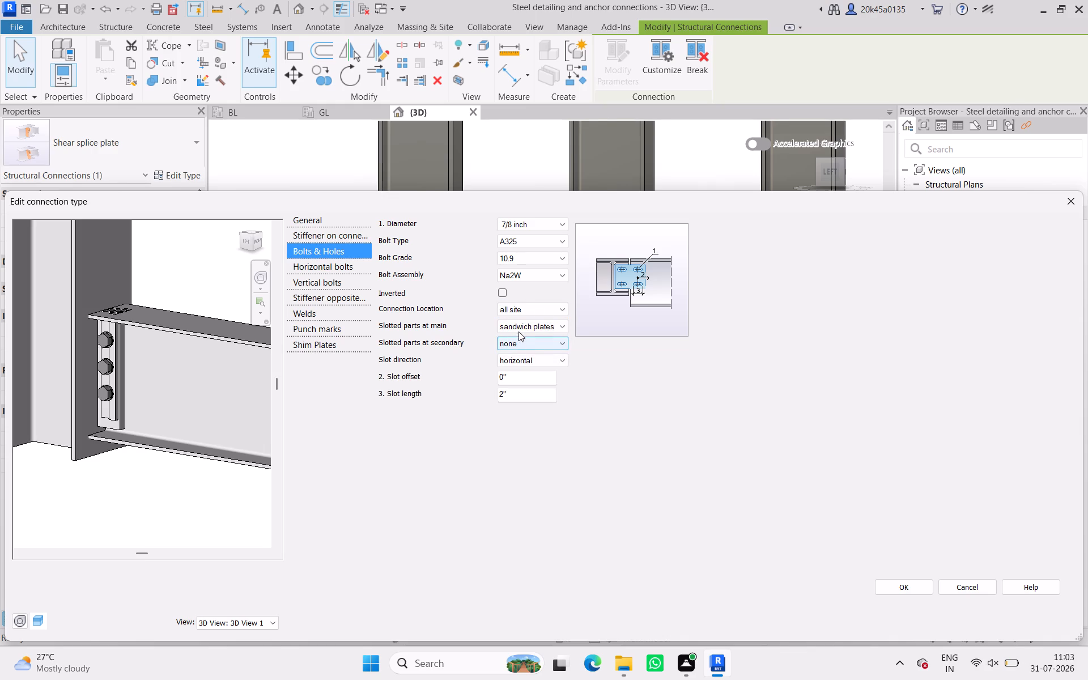
Examine the bolts and splice plates from the other side of the beam in the connection preview.
{"action": "scroll", "coordinate": [180, 413], "scroll_direction": "down", "scroll_amount": 5}
{"action": "middle_click_drag", "start_coordinate": [188, 413], "coordinate": [0, 373], "text": "shift"}
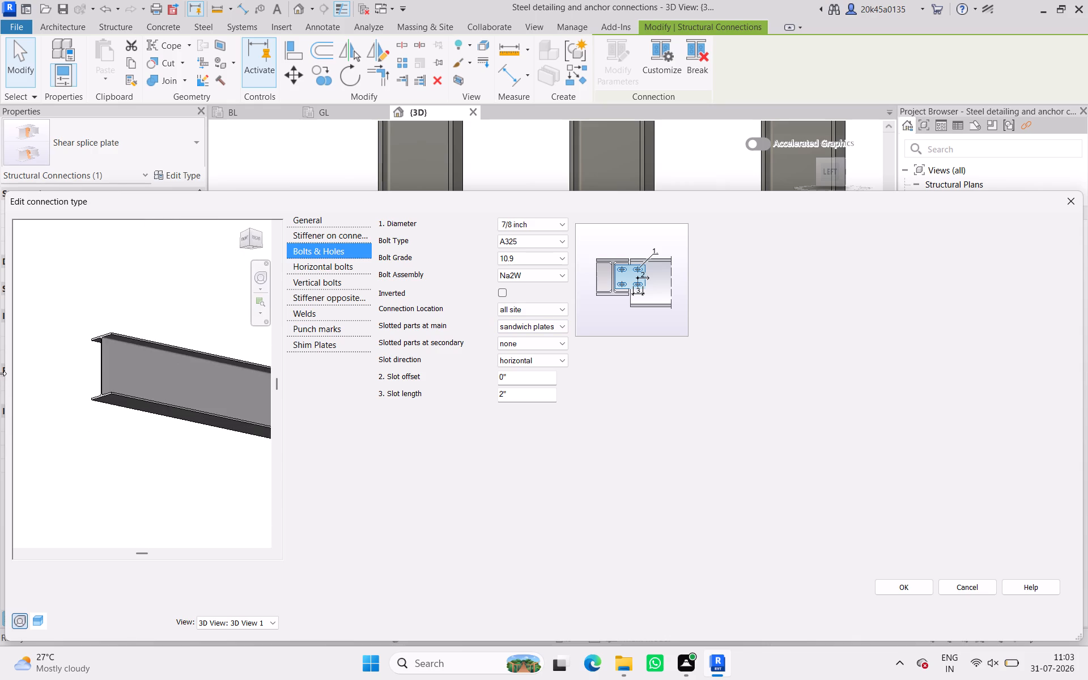
{"action": "scroll", "coordinate": [178, 394], "scroll_direction": "down", "scroll_amount": 4}
{"action": "middle_click_drag", "start_coordinate": [148, 406], "coordinate": [0, 338]}
{"action": "middle_click_drag", "start_coordinate": [332, 390], "coordinate": [173, 407]}
{"action": "middle_click_drag", "start_coordinate": [229, 411], "coordinate": [0, 366]}
{"action": "scroll", "coordinate": [227, 411], "scroll_direction": "up", "scroll_amount": 1}
{"action": "scroll", "coordinate": [180, 350], "scroll_direction": "up", "scroll_amount": 11}
{"action": "middle_click_drag", "start_coordinate": [144, 376], "coordinate": [163, 384], "text": "shift"}
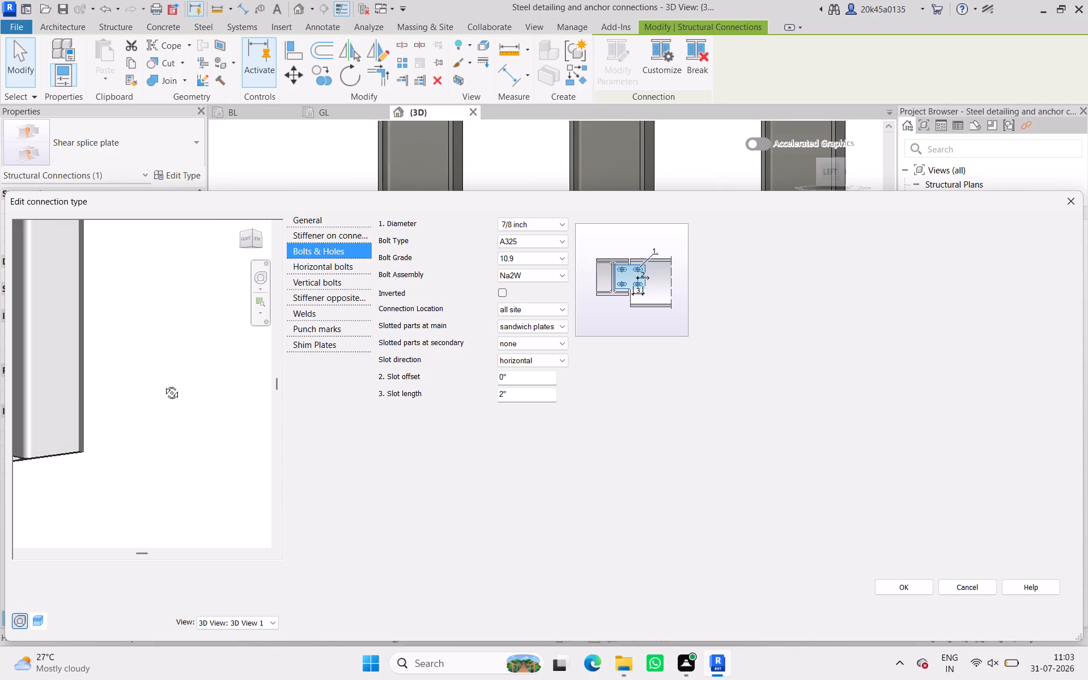
{"action": "middle_click_drag", "start_coordinate": [163, 384], "coordinate": [163, 384], "text": "shift"}
{"action": "scroll", "coordinate": [142, 385], "scroll_direction": "down", "scroll_amount": 4}
{"action": "middle_click_drag", "start_coordinate": [150, 401], "coordinate": [186, 481]}
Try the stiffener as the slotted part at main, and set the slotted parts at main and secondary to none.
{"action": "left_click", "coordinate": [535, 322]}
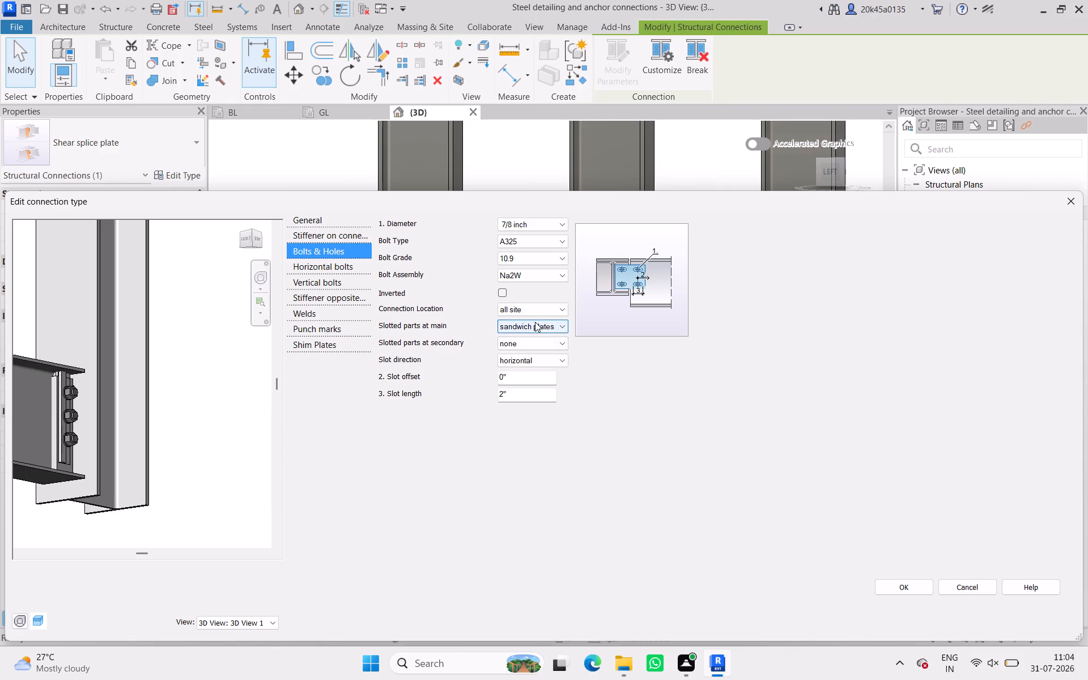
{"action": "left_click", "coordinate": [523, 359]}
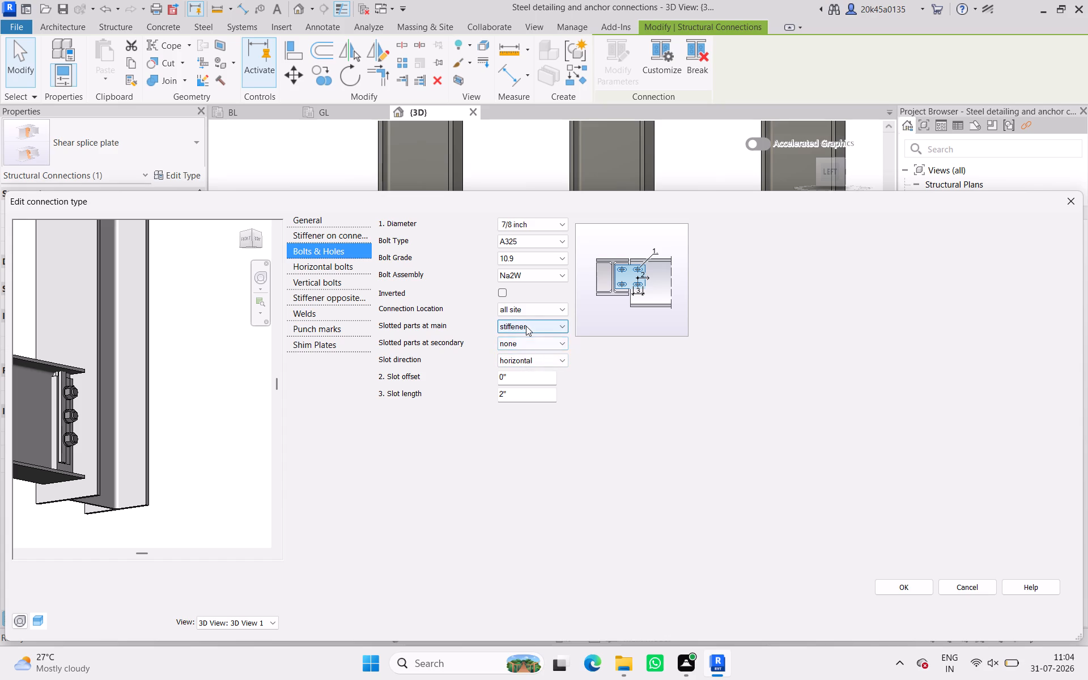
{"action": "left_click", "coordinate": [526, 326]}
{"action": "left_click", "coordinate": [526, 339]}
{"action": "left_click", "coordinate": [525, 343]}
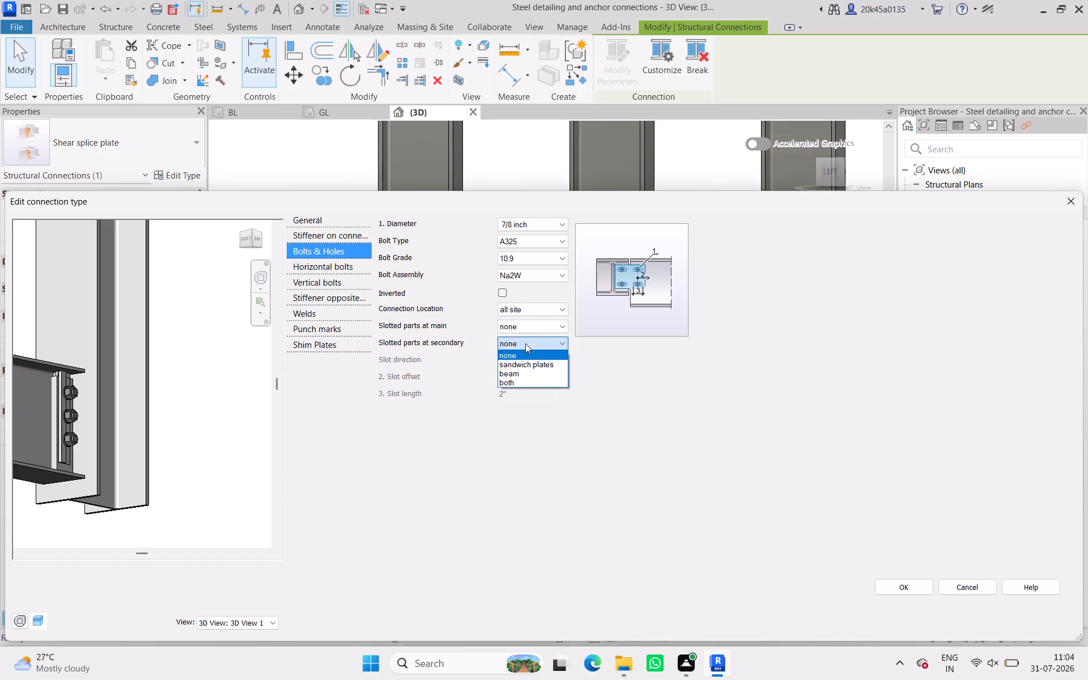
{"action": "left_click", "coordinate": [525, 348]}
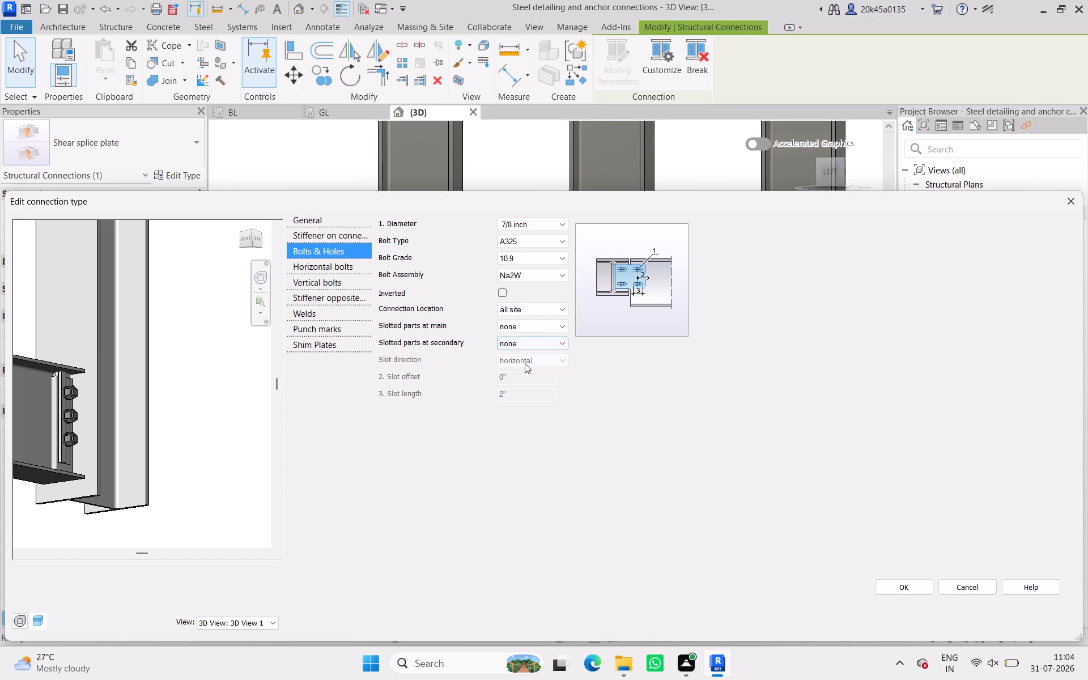
Set the start distance of the horizontal bolts to 2 inches.
{"action": "left_click", "coordinate": [308, 270]}
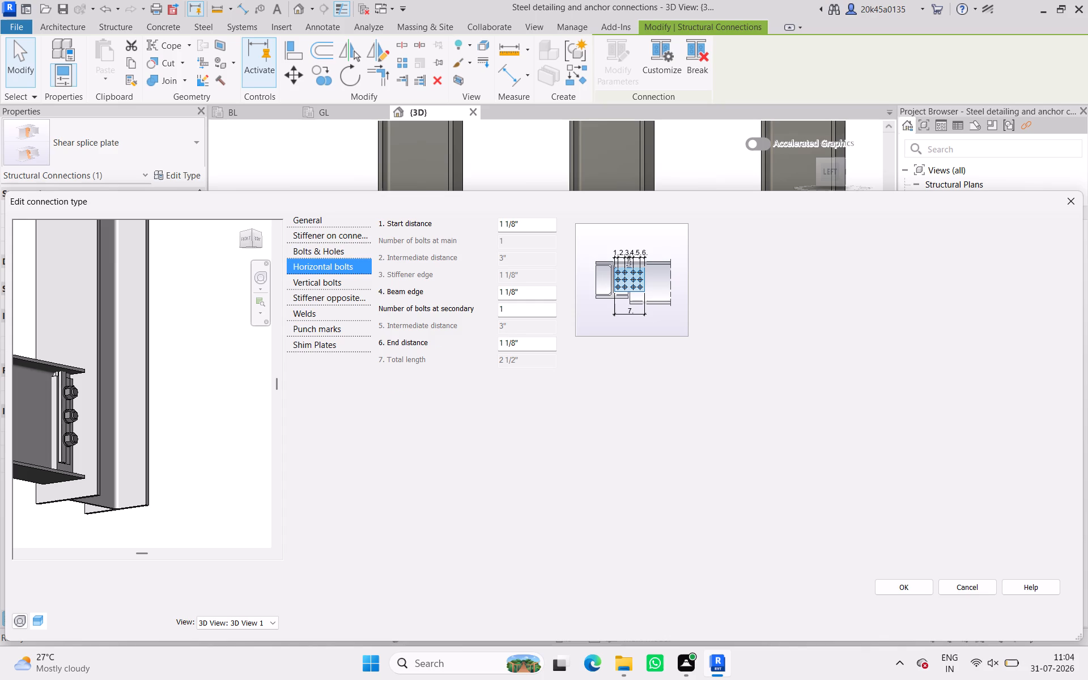
{"action": "left_click_drag", "start_coordinate": [533, 227], "coordinate": [424, 227]}
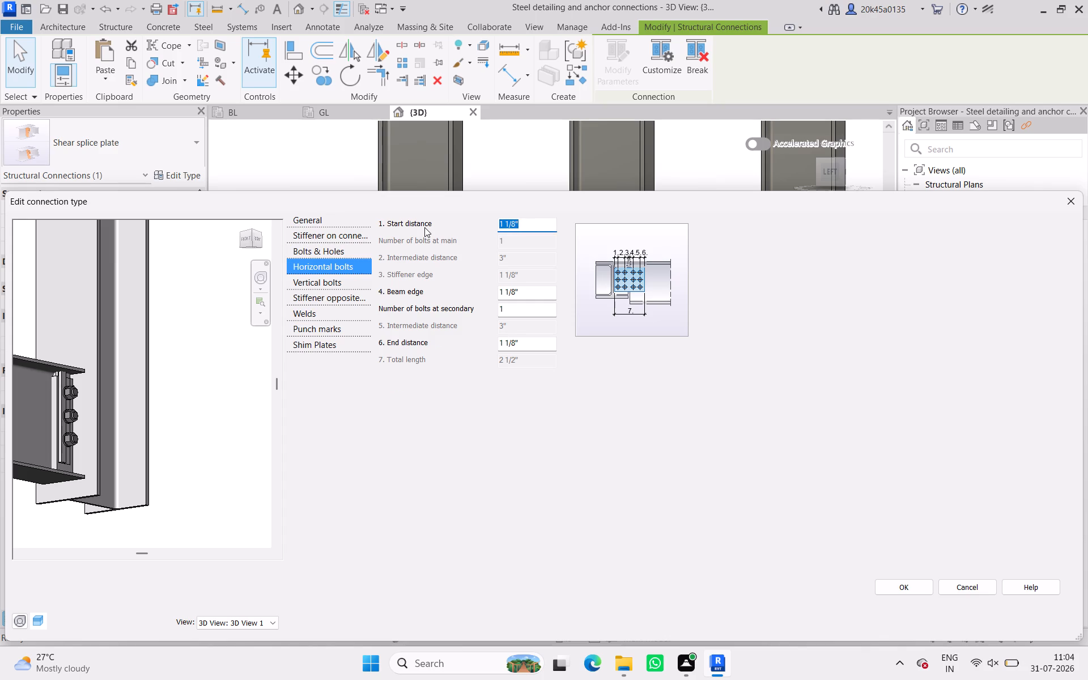
{"action": "type", "text": "2\""}
{"action": "key", "text": "Return"}
Examine the splice plate edge and bolts at the beam end up close from the opposite side of the beam.
{"action": "scroll", "coordinate": [103, 380], "scroll_direction": "up", "scroll_amount": 3}
{"action": "scroll", "coordinate": [99, 380], "scroll_direction": "down", "scroll_amount": 6}
{"action": "middle_click_drag", "start_coordinate": [109, 418], "coordinate": [124, 442], "text": "shift"}
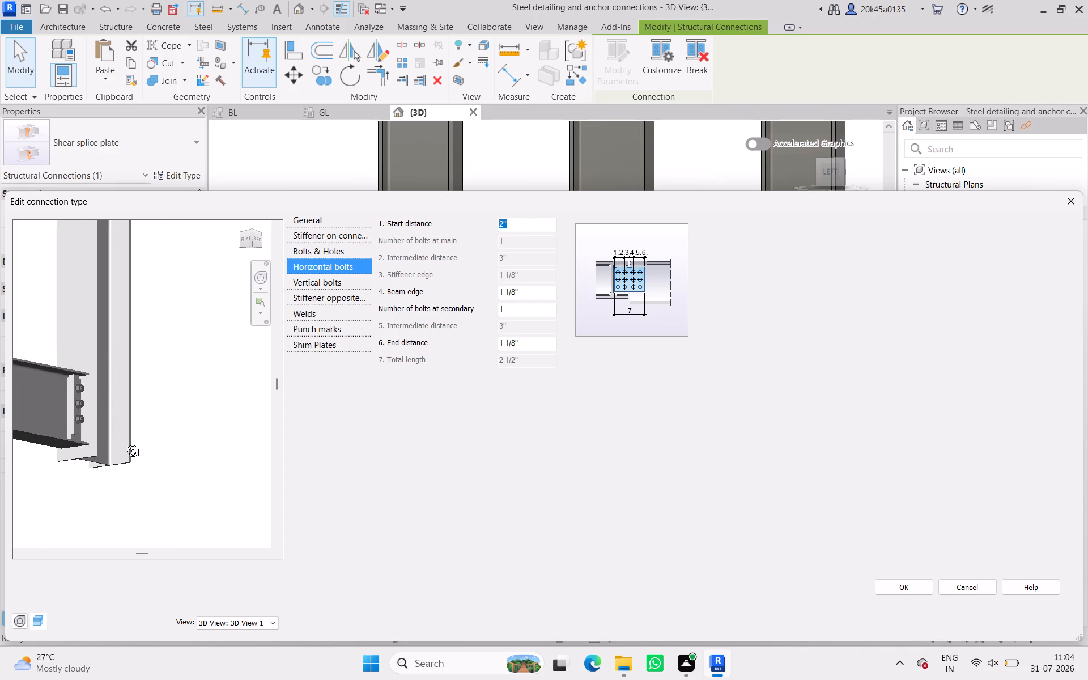
{"action": "middle_click_drag", "start_coordinate": [124, 442], "coordinate": [301, 468], "text": "shift"}
{"action": "scroll", "coordinate": [0, 397], "scroll_direction": "down", "scroll_amount": 4}
{"action": "middle_click_drag", "start_coordinate": [27, 399], "coordinate": [465, 465]}
{"action": "middle_click_drag", "start_coordinate": [62, 387], "coordinate": [294, 455]}
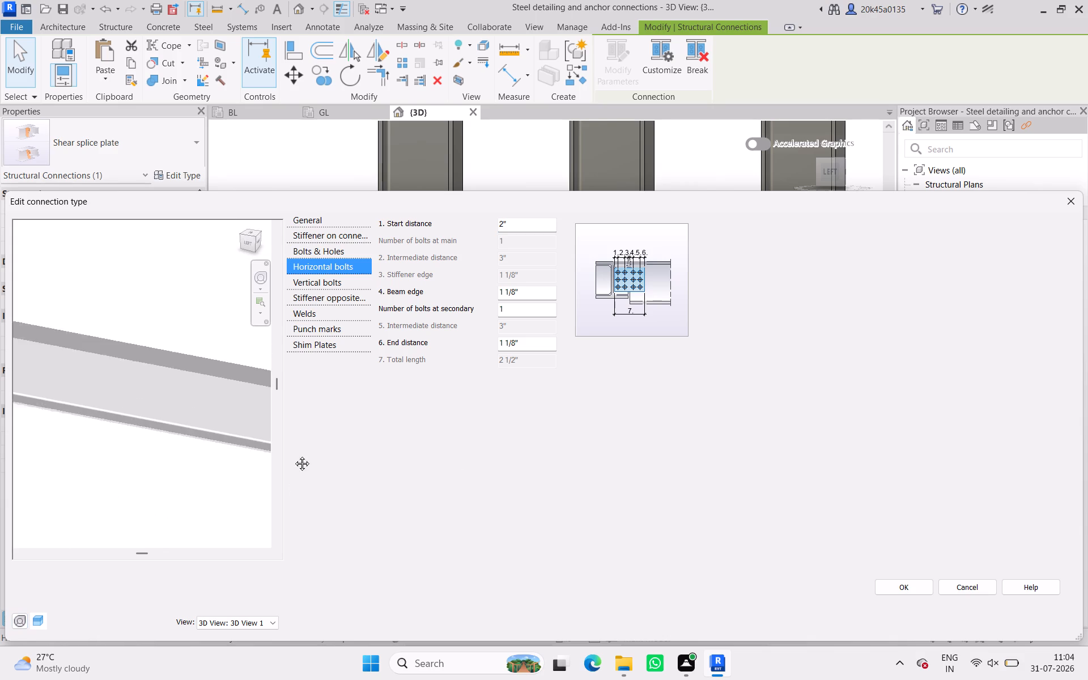
{"action": "middle_click_drag", "start_coordinate": [294, 455], "coordinate": [468, 495]}
{"action": "scroll", "coordinate": [184, 431], "scroll_direction": "up", "scroll_amount": 4}
{"action": "scroll", "coordinate": [231, 366], "scroll_direction": "up", "scroll_amount": 5}
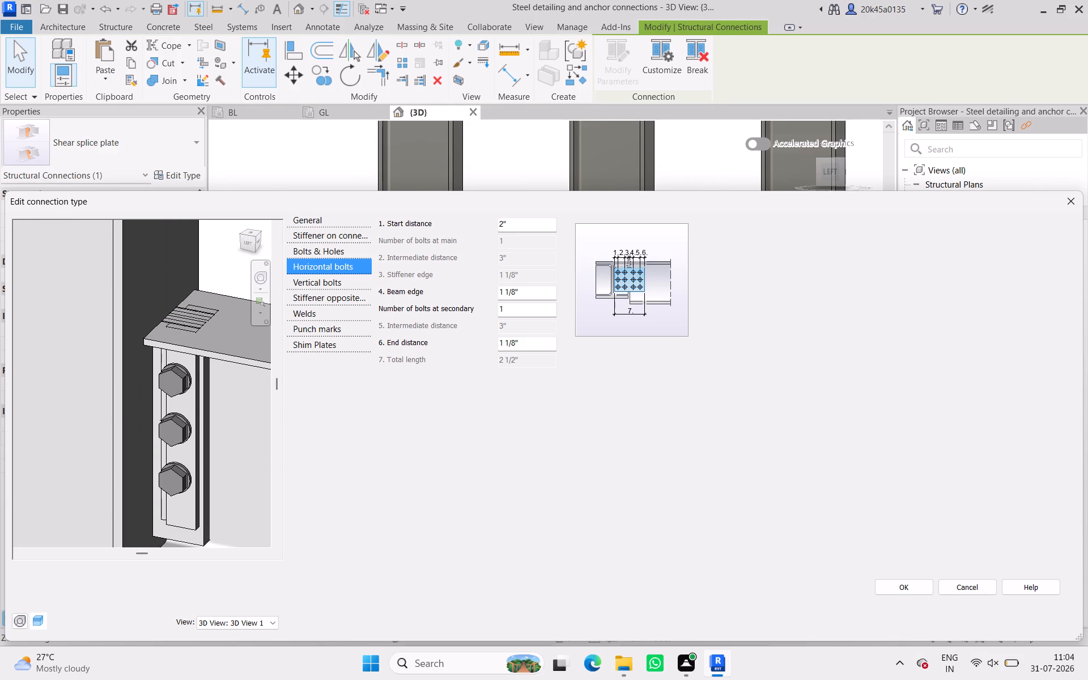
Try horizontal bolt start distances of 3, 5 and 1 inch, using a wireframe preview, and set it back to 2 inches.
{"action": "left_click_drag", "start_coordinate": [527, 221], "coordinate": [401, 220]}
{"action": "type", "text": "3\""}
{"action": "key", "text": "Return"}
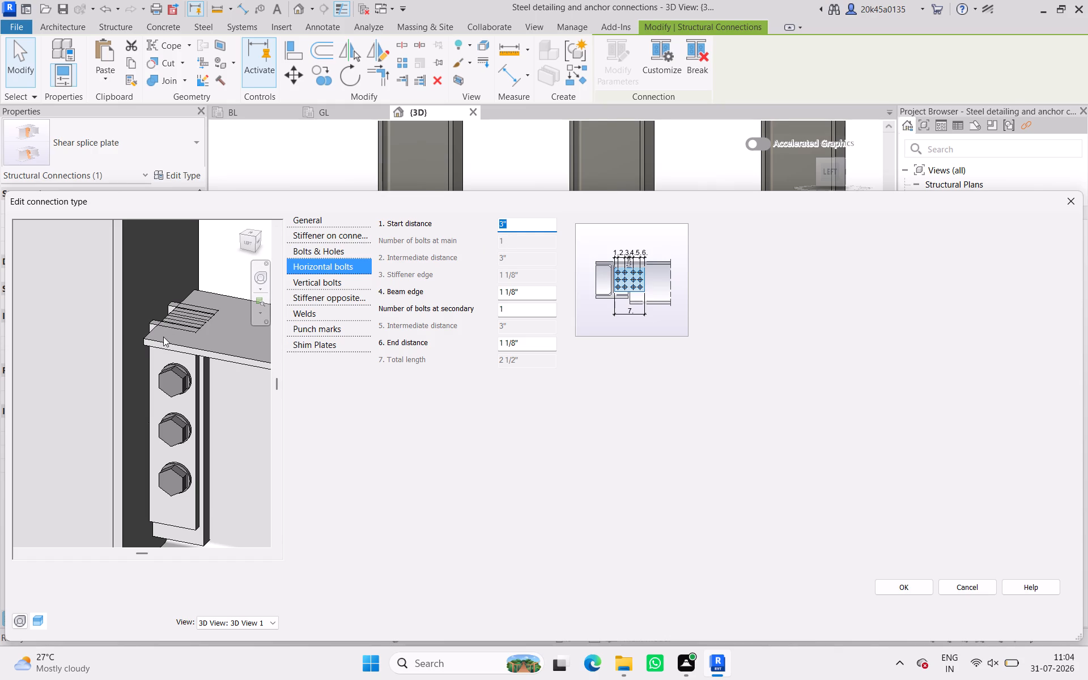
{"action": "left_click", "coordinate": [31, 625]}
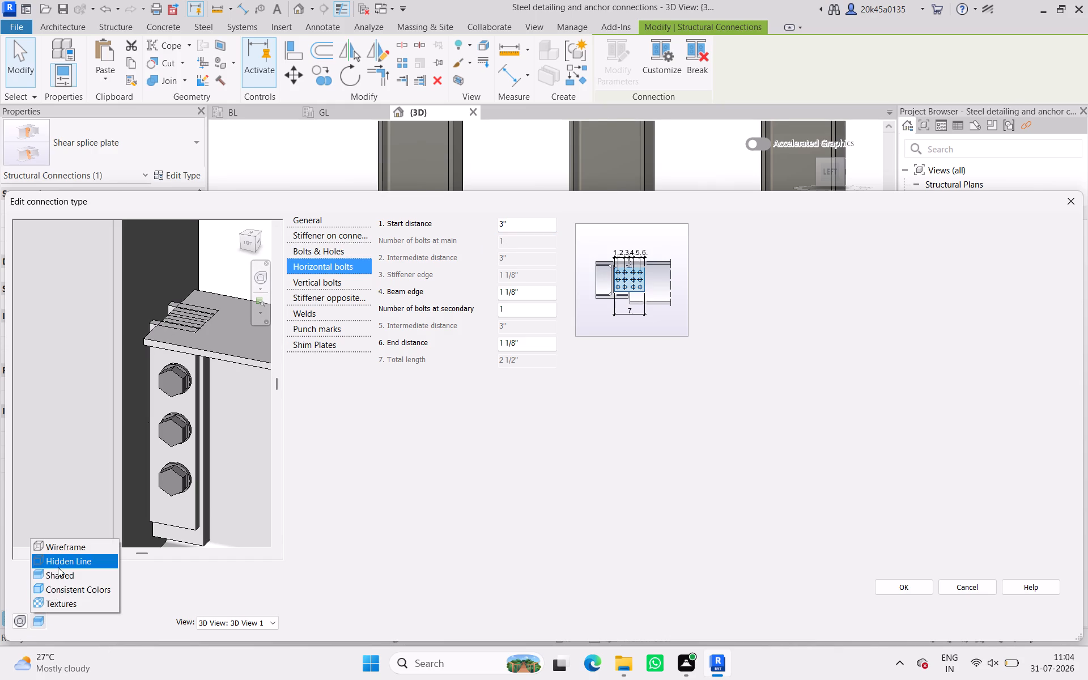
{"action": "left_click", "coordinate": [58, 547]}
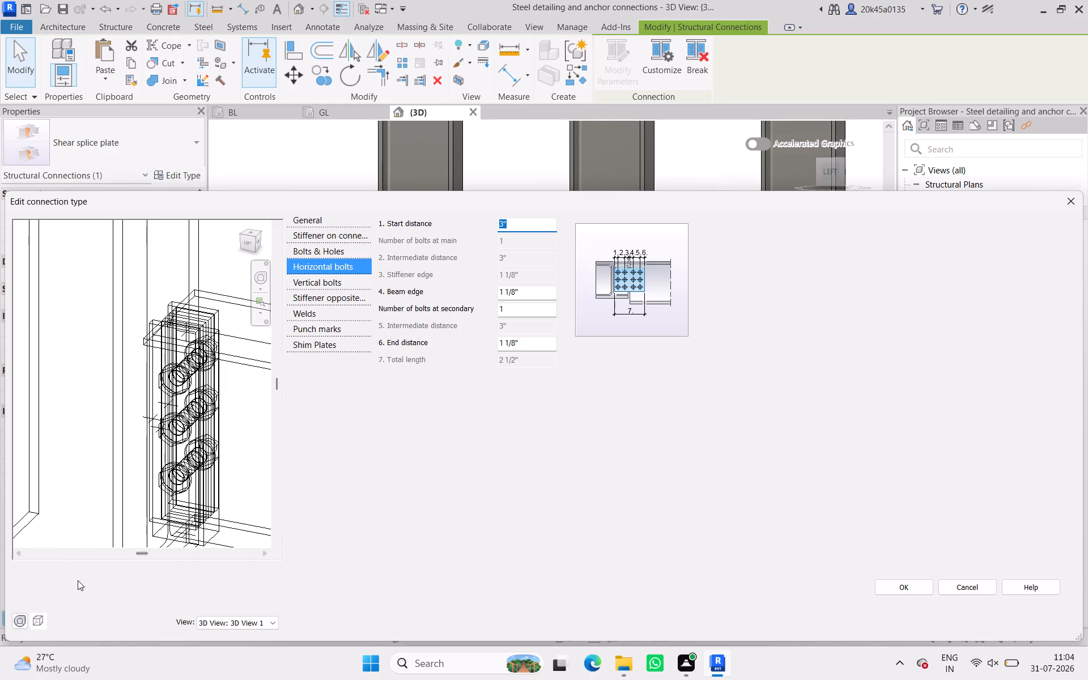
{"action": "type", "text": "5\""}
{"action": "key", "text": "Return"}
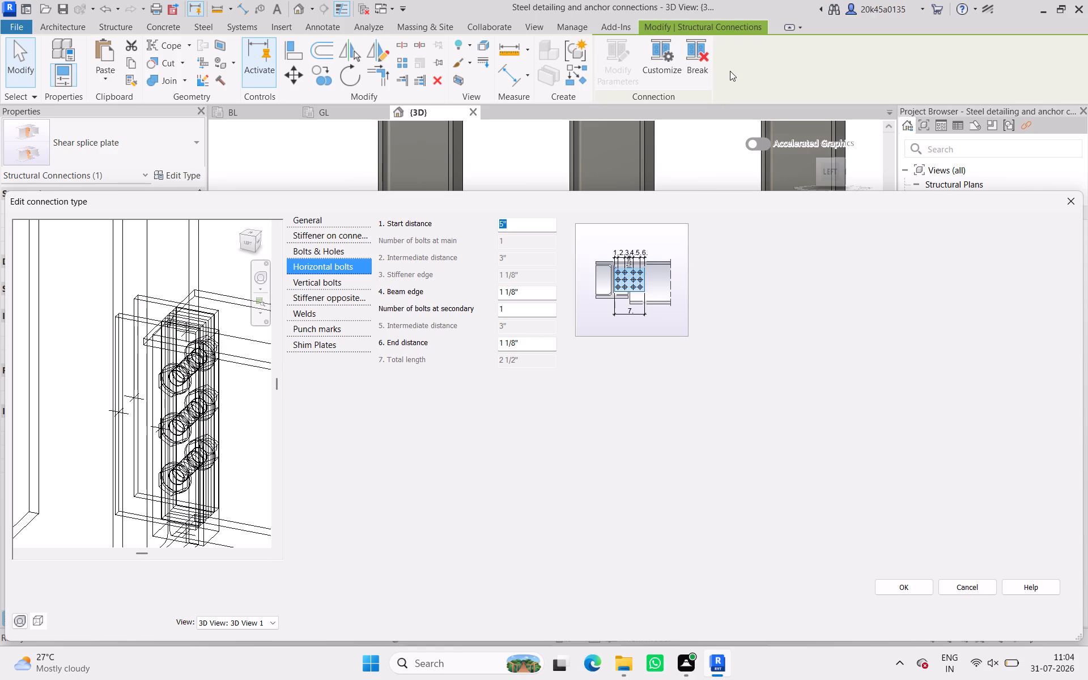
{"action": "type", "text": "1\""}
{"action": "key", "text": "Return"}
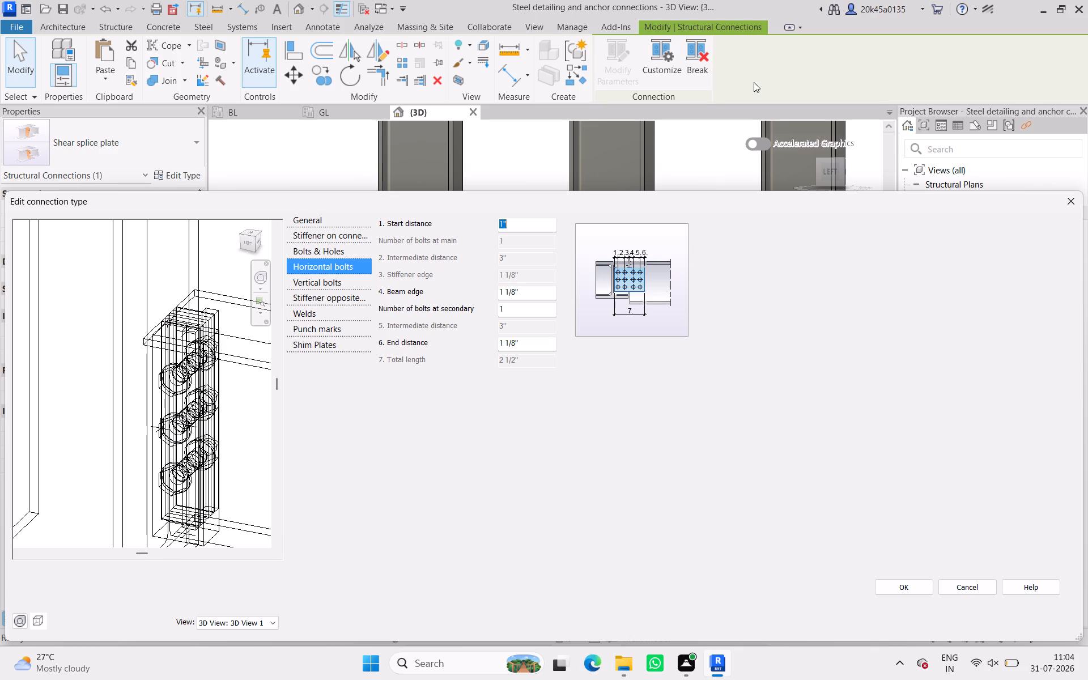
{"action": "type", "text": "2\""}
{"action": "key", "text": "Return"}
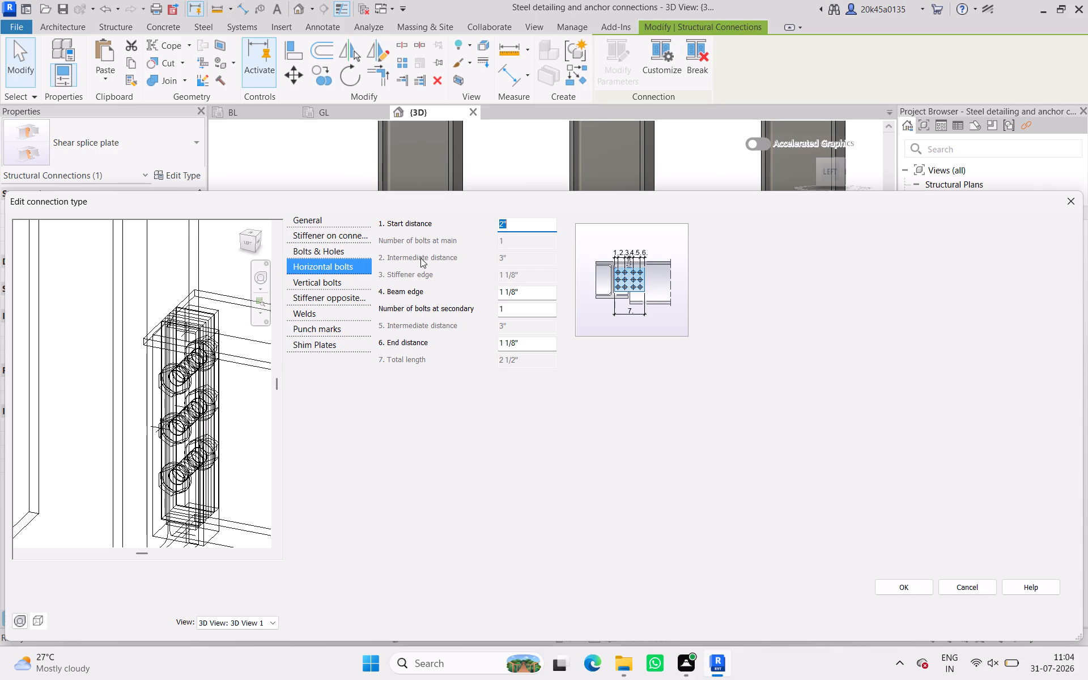
Set the number of horizontal bolts at secondary to 2.
{"action": "left_click", "coordinate": [422, 290]}
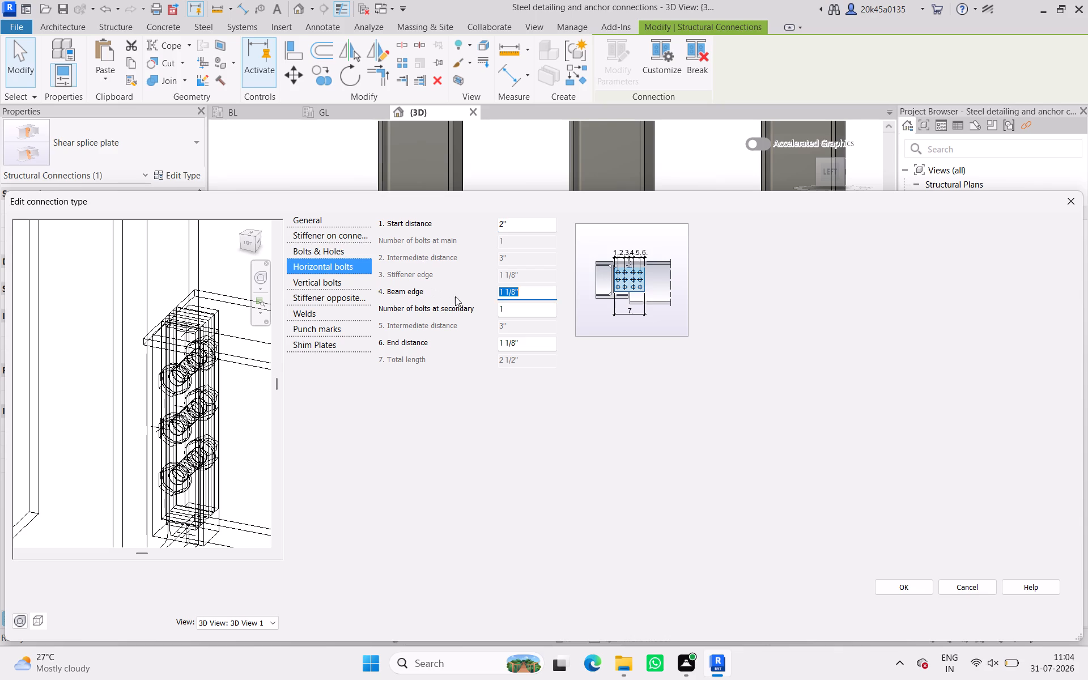
{"action": "left_click", "coordinate": [428, 307]}
{"action": "key", "text": "2"}
{"action": "key", "text": "Return"}
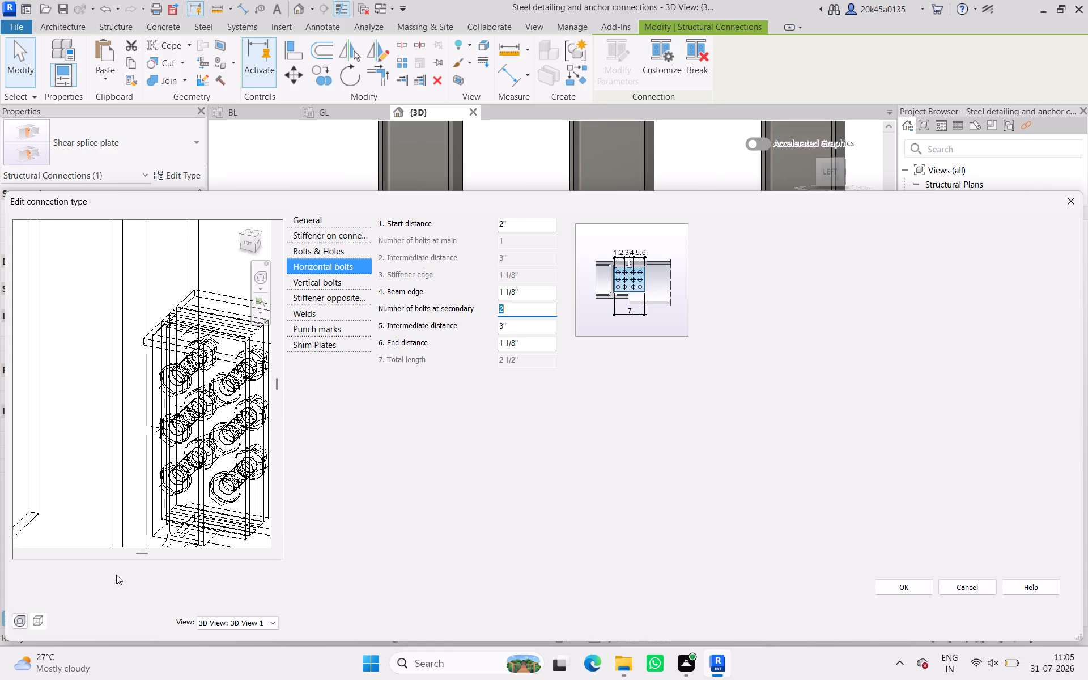
Show the connection preview with the Textures visual style, framed on the bolted splice plate.
{"action": "scroll", "coordinate": [150, 552], "scroll_direction": "down", "scroll_amount": 1}
{"action": "middle_click_drag", "start_coordinate": [146, 530], "coordinate": [112, 500]}
{"action": "left_click", "coordinate": [40, 620]}
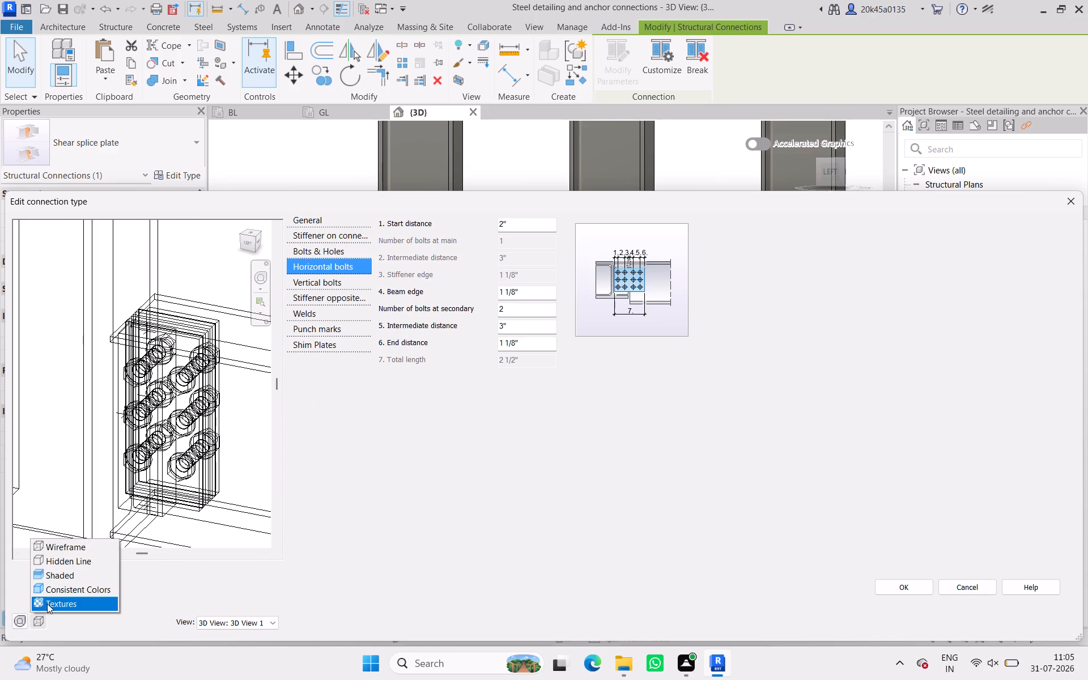
{"action": "left_click", "coordinate": [47, 603]}
{"action": "scroll", "coordinate": [190, 430], "scroll_direction": "up", "scroll_amount": 2}
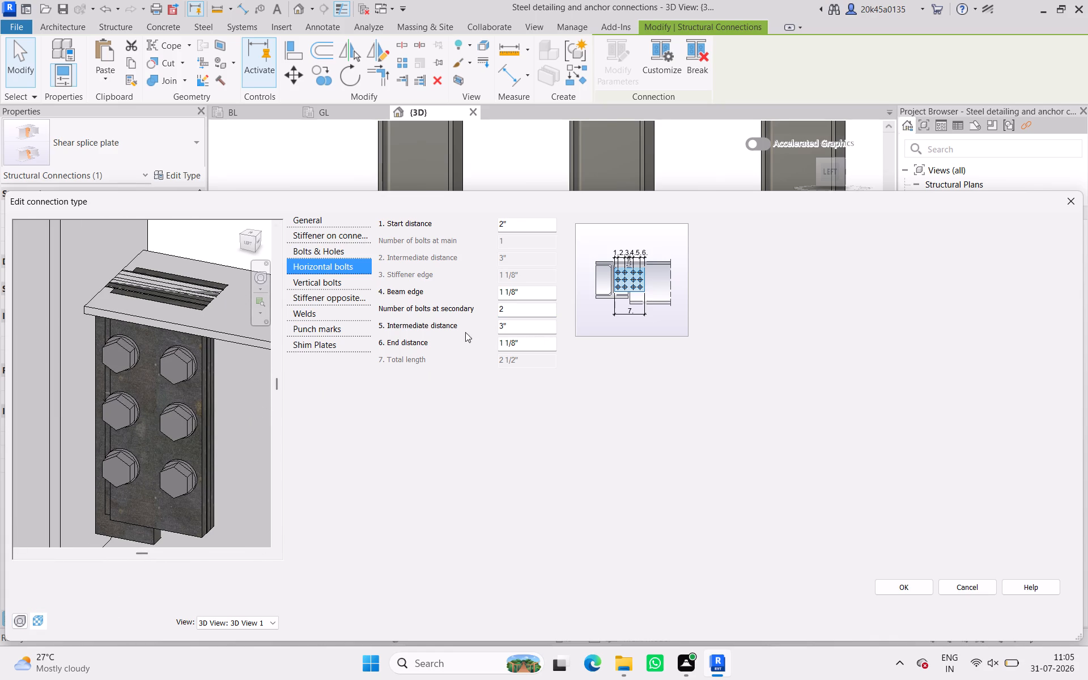
Set the intermediate distance between the horizontal bolts at secondary to 5 inches.
{"action": "left_click_drag", "start_coordinate": [512, 328], "coordinate": [469, 323]}
{"action": "type", "text": "5\""}
{"action": "key", "text": "Return"}
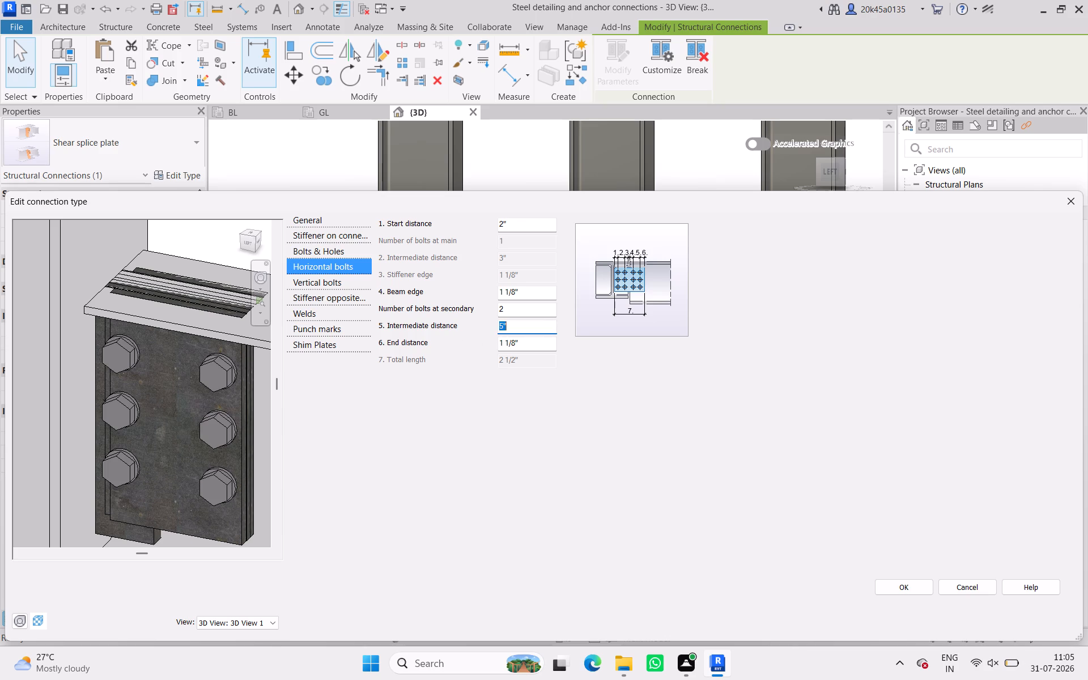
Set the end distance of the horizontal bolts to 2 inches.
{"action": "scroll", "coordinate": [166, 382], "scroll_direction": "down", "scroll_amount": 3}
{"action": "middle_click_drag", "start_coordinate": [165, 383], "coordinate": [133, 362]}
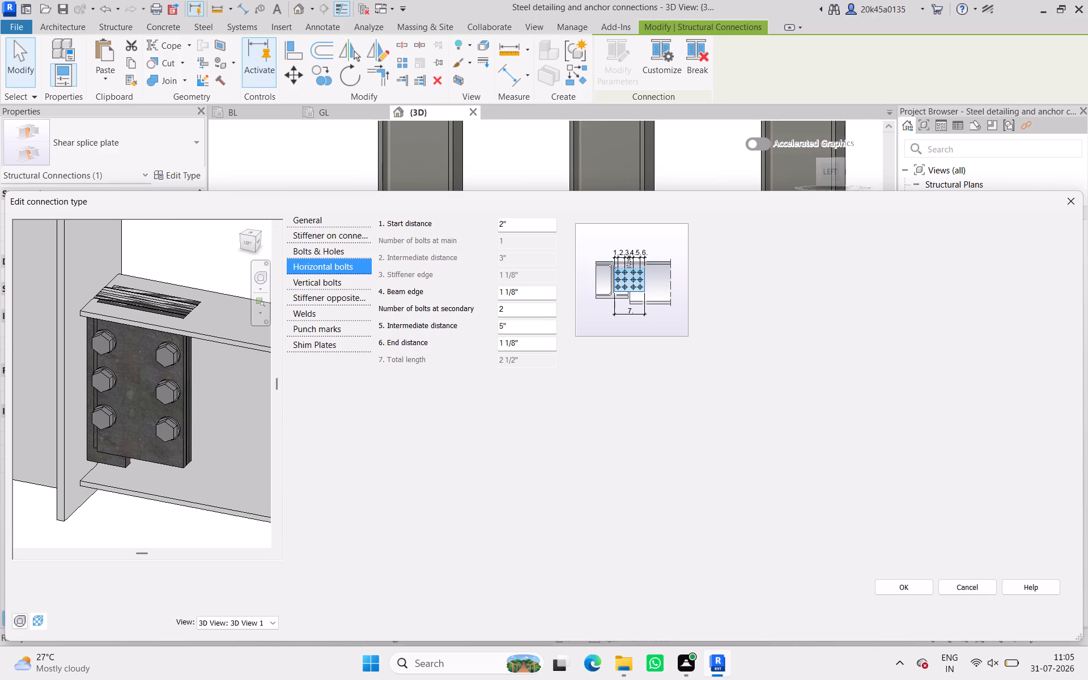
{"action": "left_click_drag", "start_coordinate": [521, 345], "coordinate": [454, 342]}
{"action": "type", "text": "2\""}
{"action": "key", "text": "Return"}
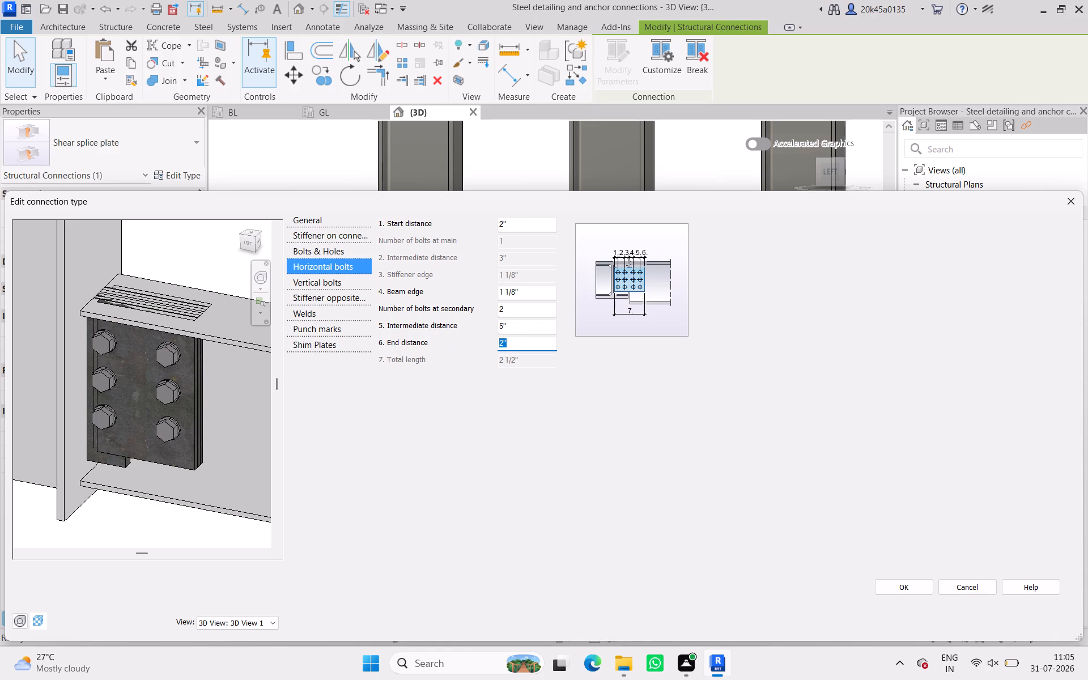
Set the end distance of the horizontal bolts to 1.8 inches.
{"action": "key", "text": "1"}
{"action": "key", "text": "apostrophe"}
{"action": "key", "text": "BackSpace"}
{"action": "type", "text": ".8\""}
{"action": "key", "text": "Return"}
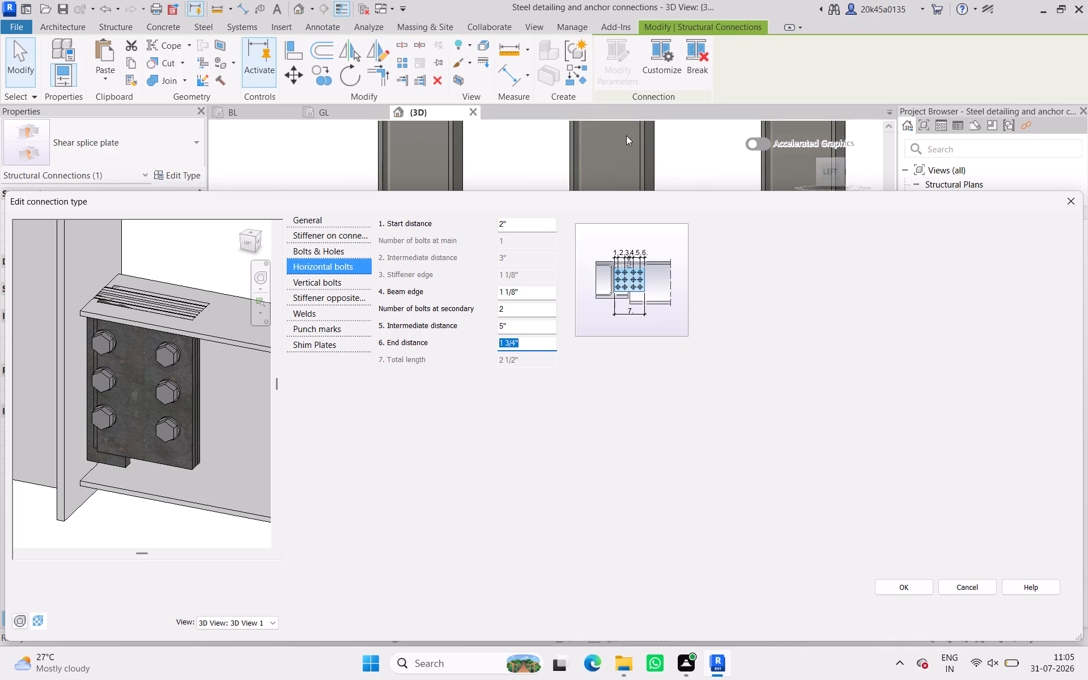
Set the end distance of the horizontal bolts to 1 1/8 inches.
{"action": "key", "text": "1"}
{"action": "type", "text": "1/8"}
{"action": "key", "text": "shift+quotedbl"}
{"action": "key", "text": "Return"}
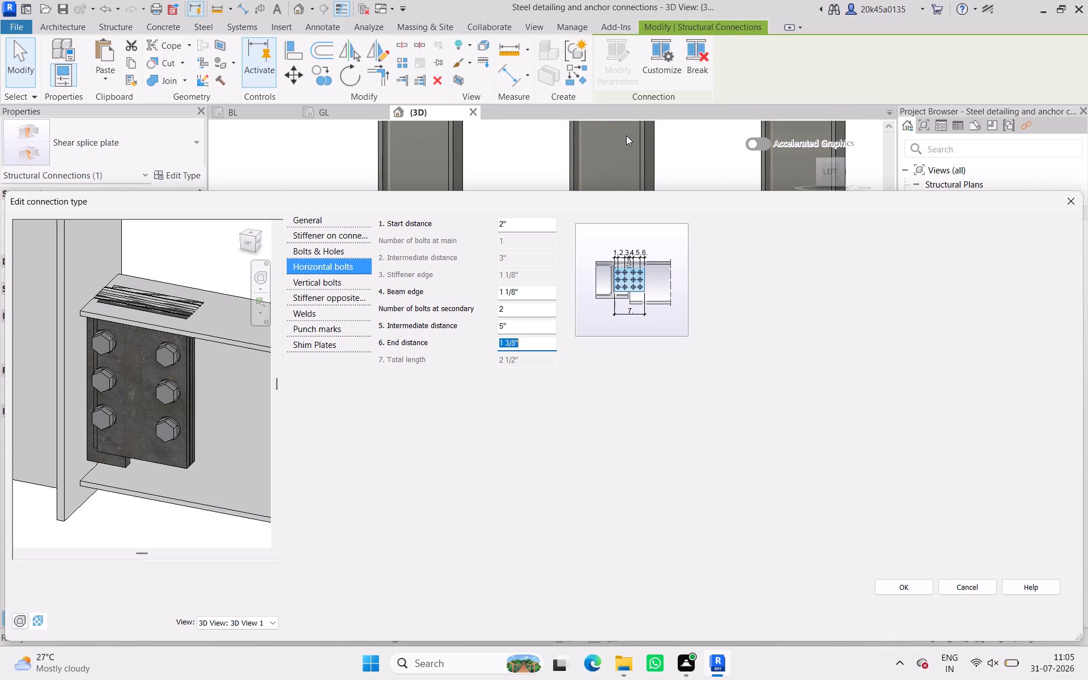
{"action": "left_click", "coordinate": [507, 342]}
{"action": "key", "text": "Right"}
{"action": "key", "text": "BackSpace"}
{"action": "key", "text": "1"}
{"action": "key", "text": "Return"}
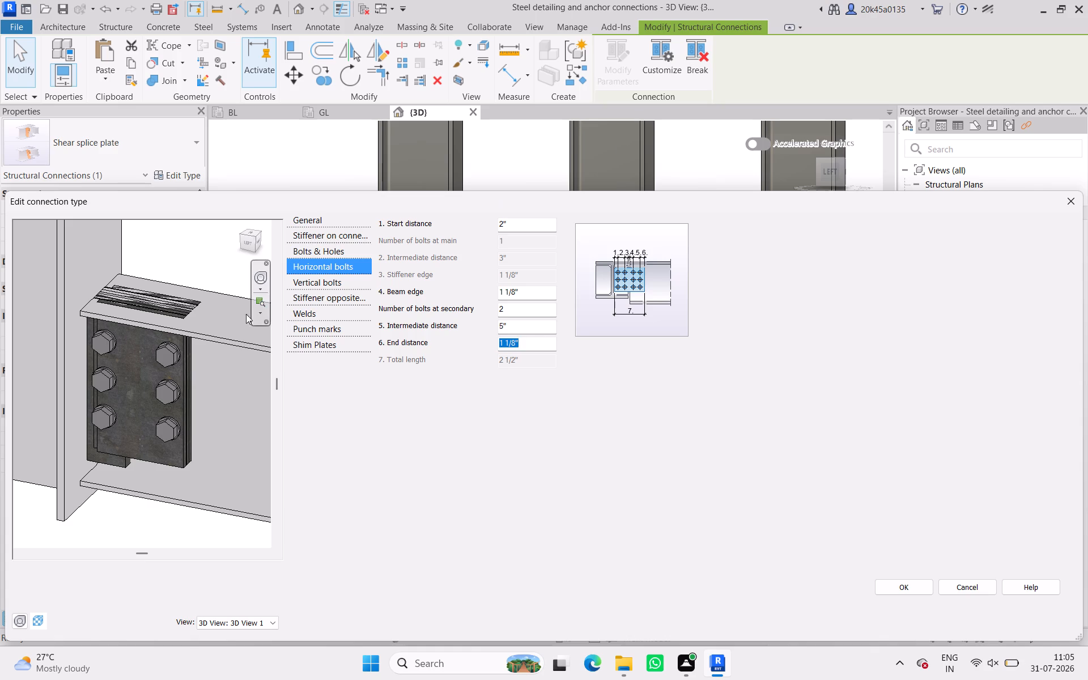
{"action": "left_click", "coordinate": [256, 413]}
Set the bolt layout of the splice plate's vertical bolts to centered.
{"action": "left_click", "coordinate": [316, 284]}
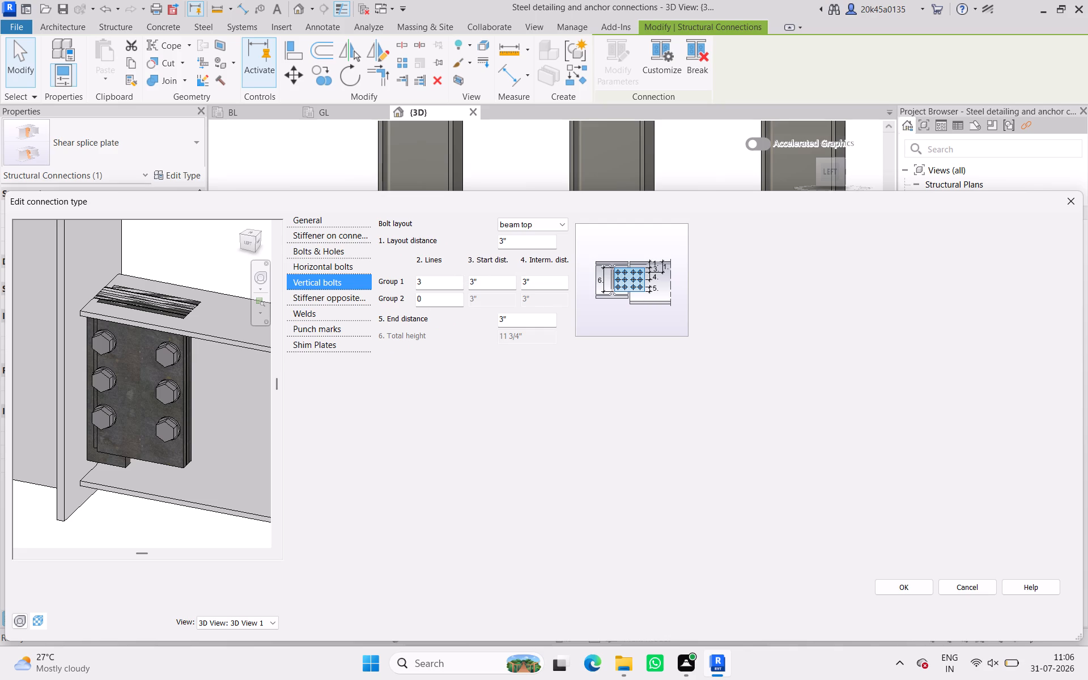
{"action": "left_click", "coordinate": [553, 226]}
{"action": "left_click", "coordinate": [533, 252]}
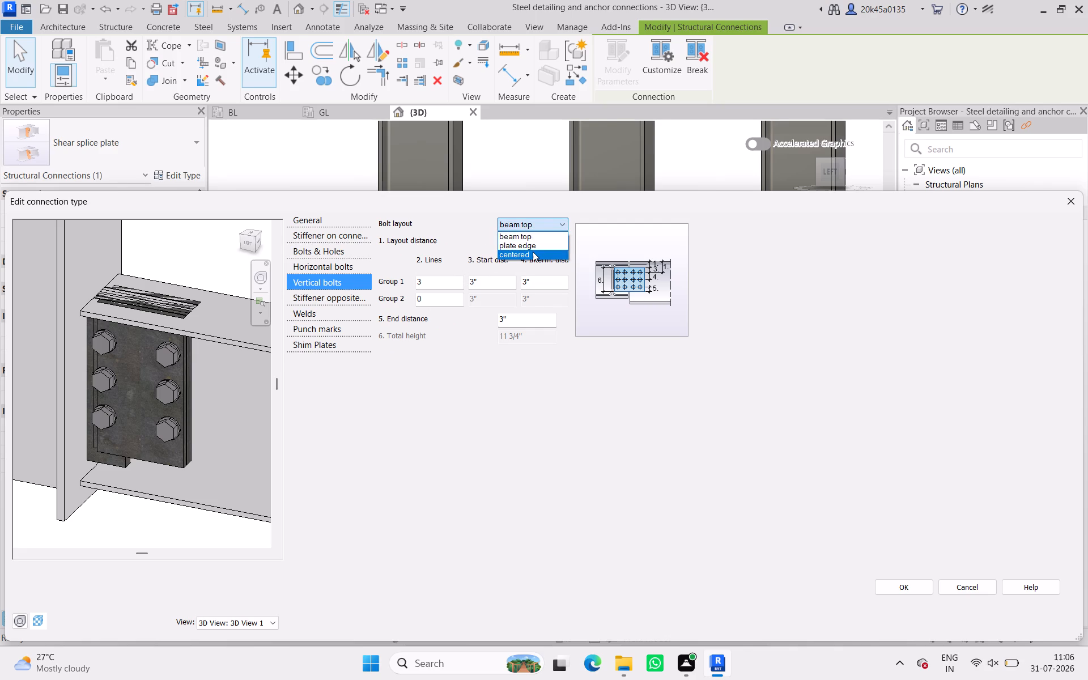
{"action": "left_click", "coordinate": [539, 224]}
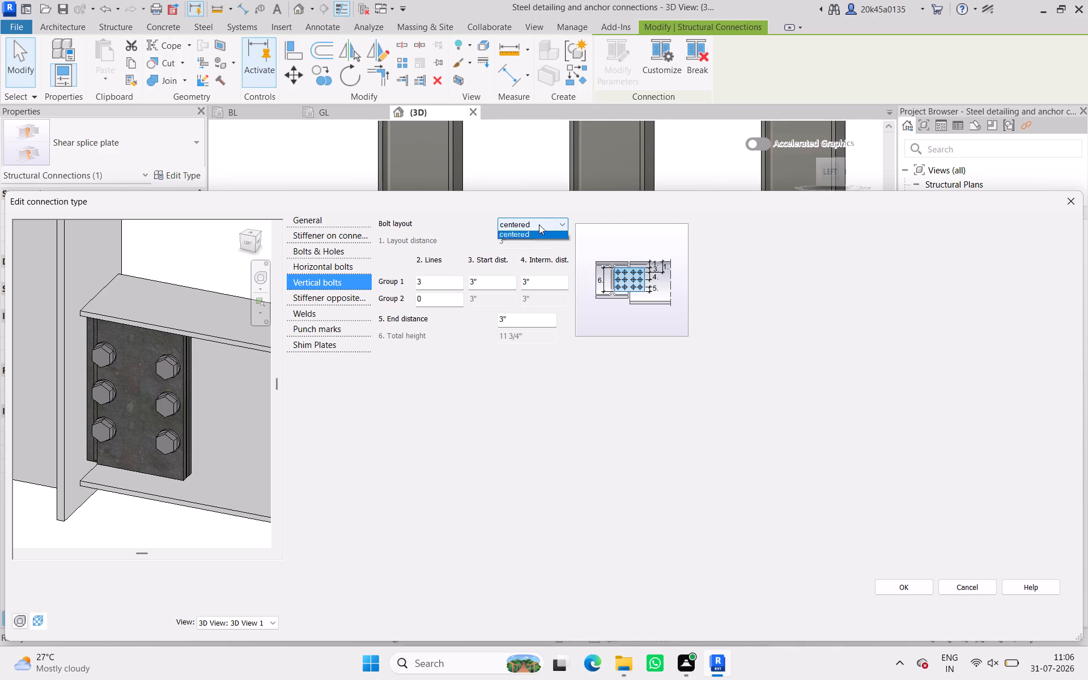
{"action": "left_click", "coordinate": [537, 239]}
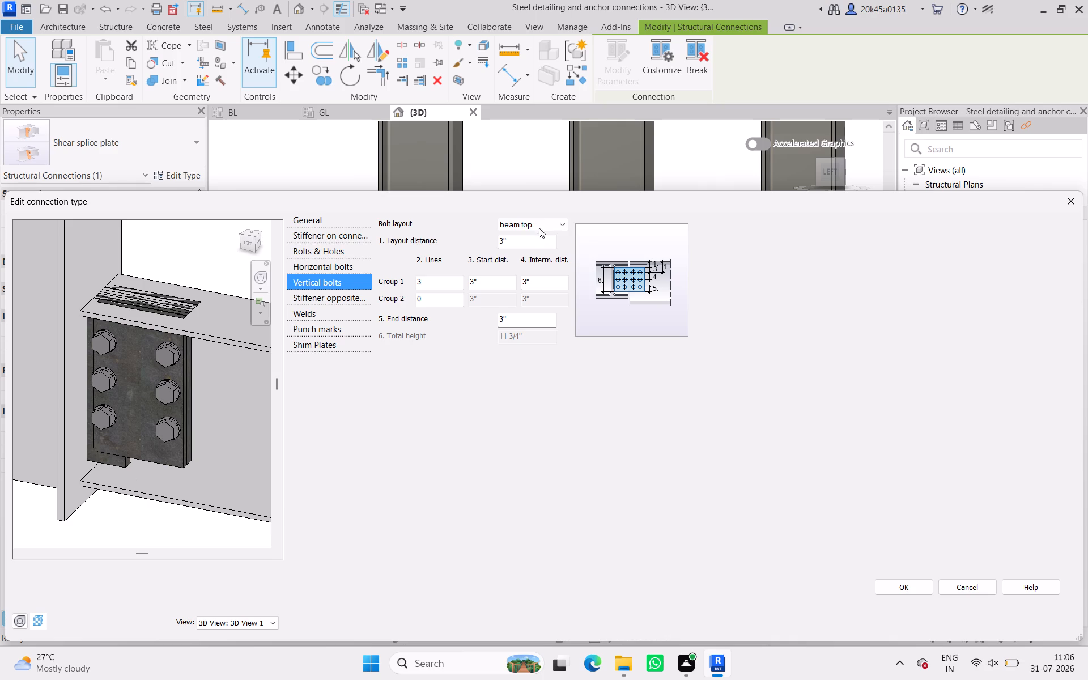
{"action": "left_click", "coordinate": [542, 221]}
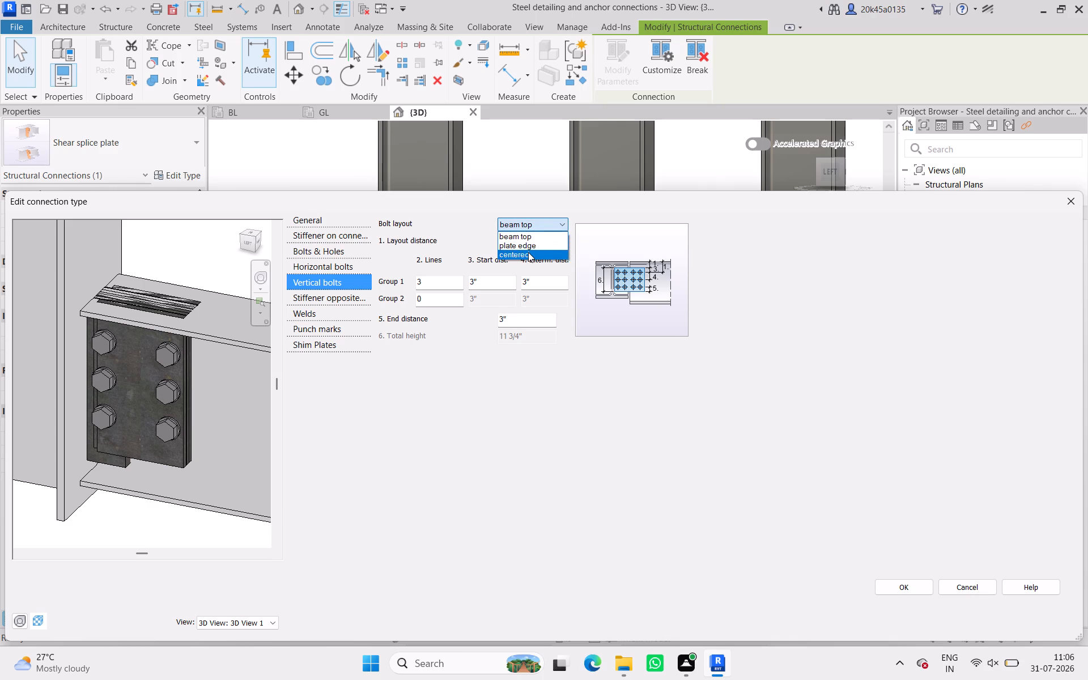
{"action": "left_click", "coordinate": [528, 252]}
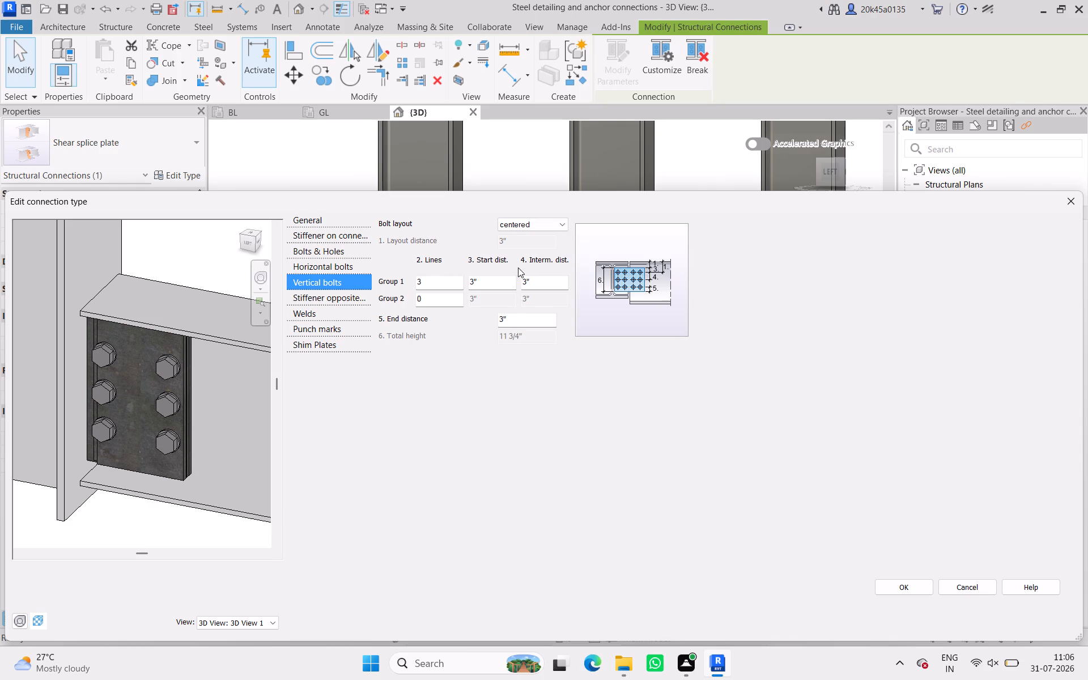
Enable stiffener creation on the side opposite the connection.
{"action": "left_click", "coordinate": [351, 294]}
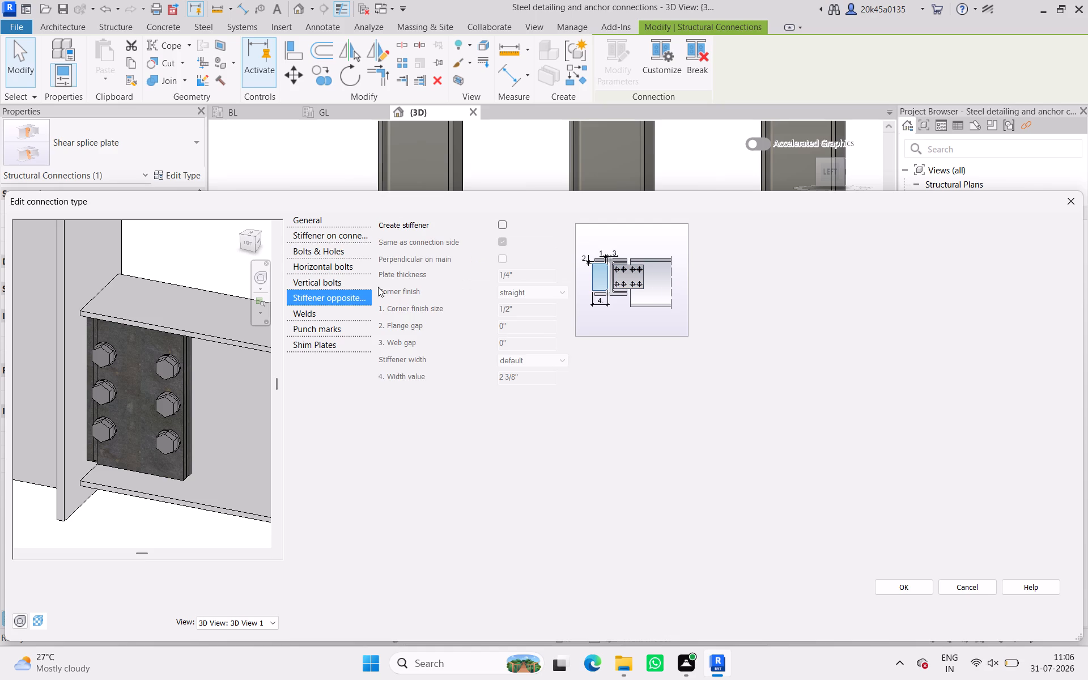
{"action": "left_click", "coordinate": [501, 223]}
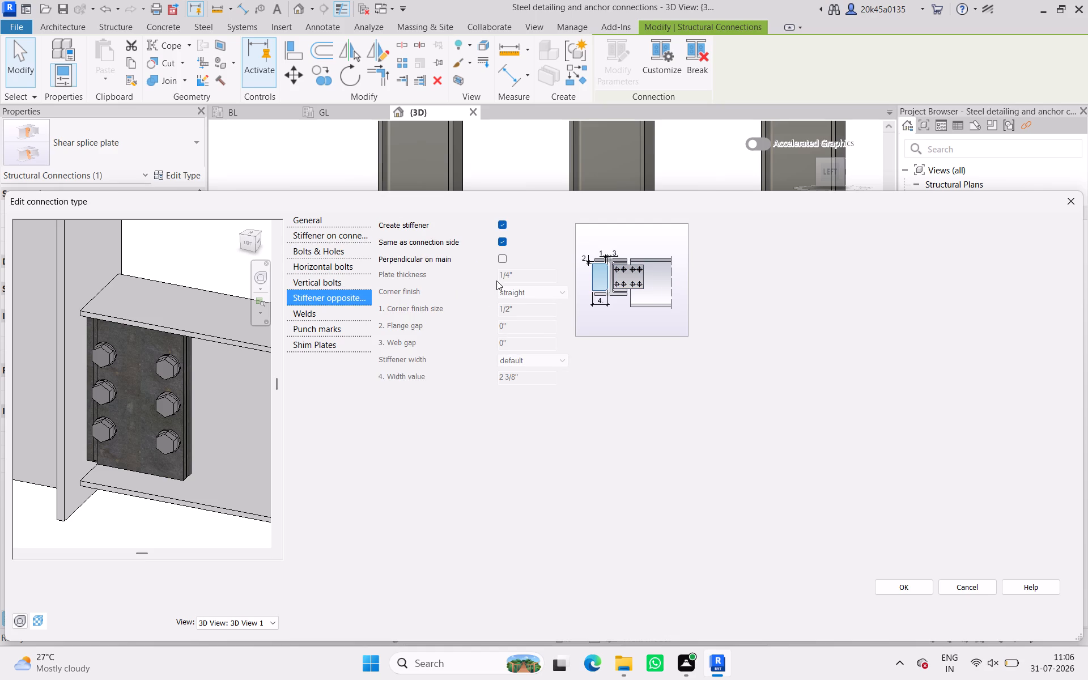
Examine the column, beam and bolted splice plate in the connection preview from different angles and distances.
{"action": "scroll", "coordinate": [201, 349], "scroll_direction": "down", "scroll_amount": 5}
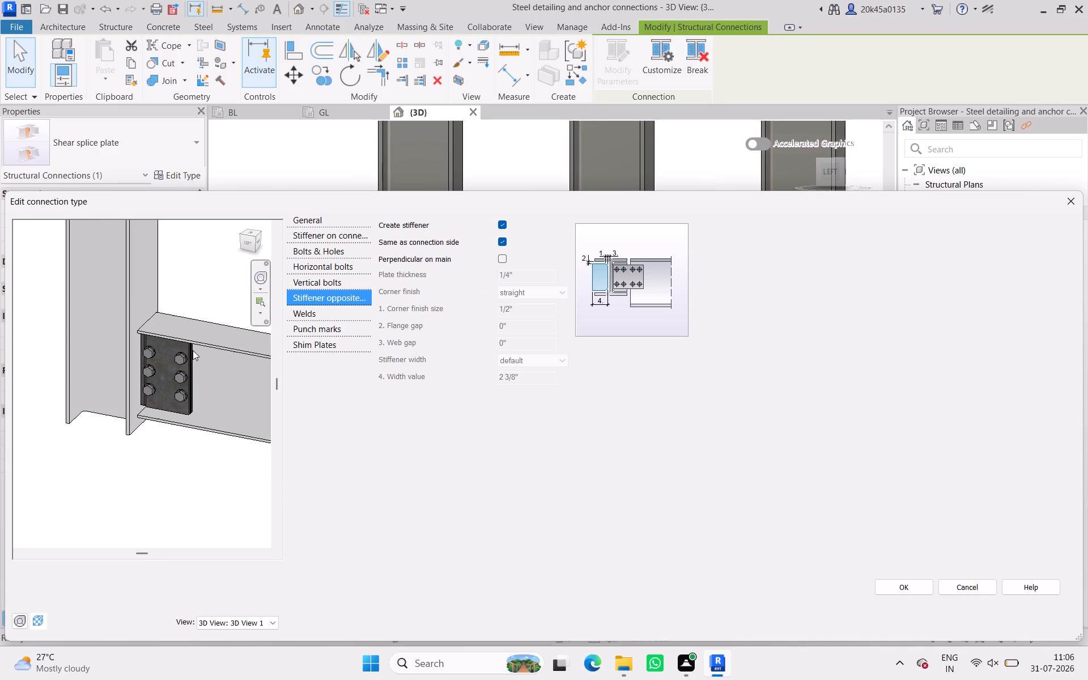
{"action": "scroll", "coordinate": [192, 353], "scroll_direction": "down", "scroll_amount": 4}
{"action": "middle_click_drag", "start_coordinate": [210, 391], "coordinate": [334, 401], "text": "shift"}
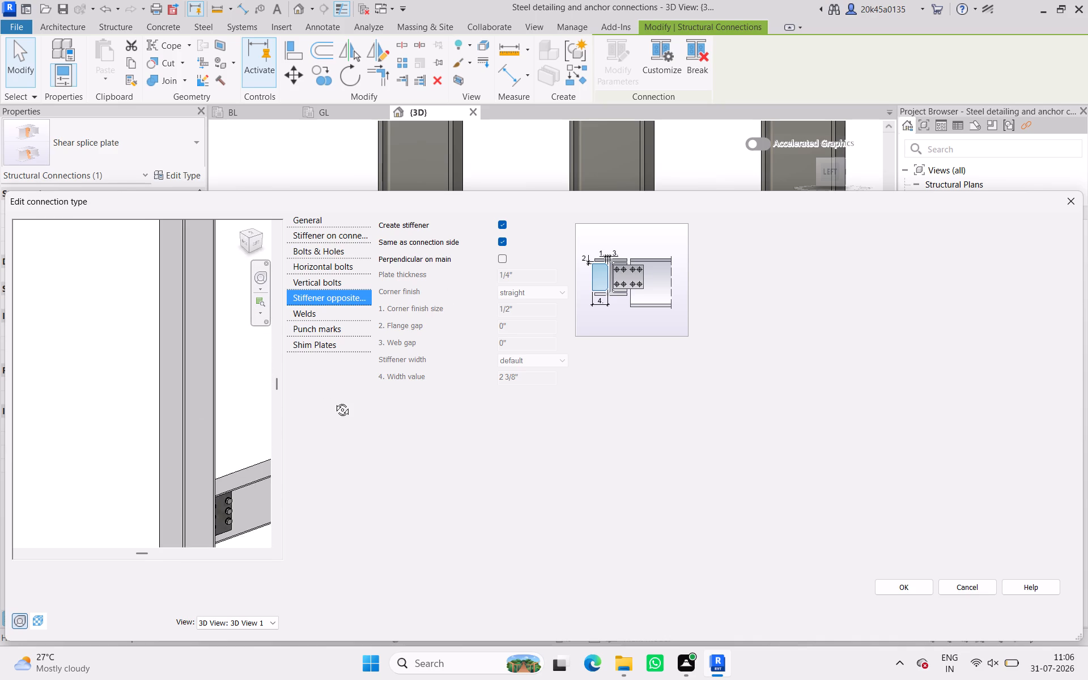
{"action": "middle_click_drag", "start_coordinate": [334, 401], "coordinate": [196, 379], "text": "shift"}
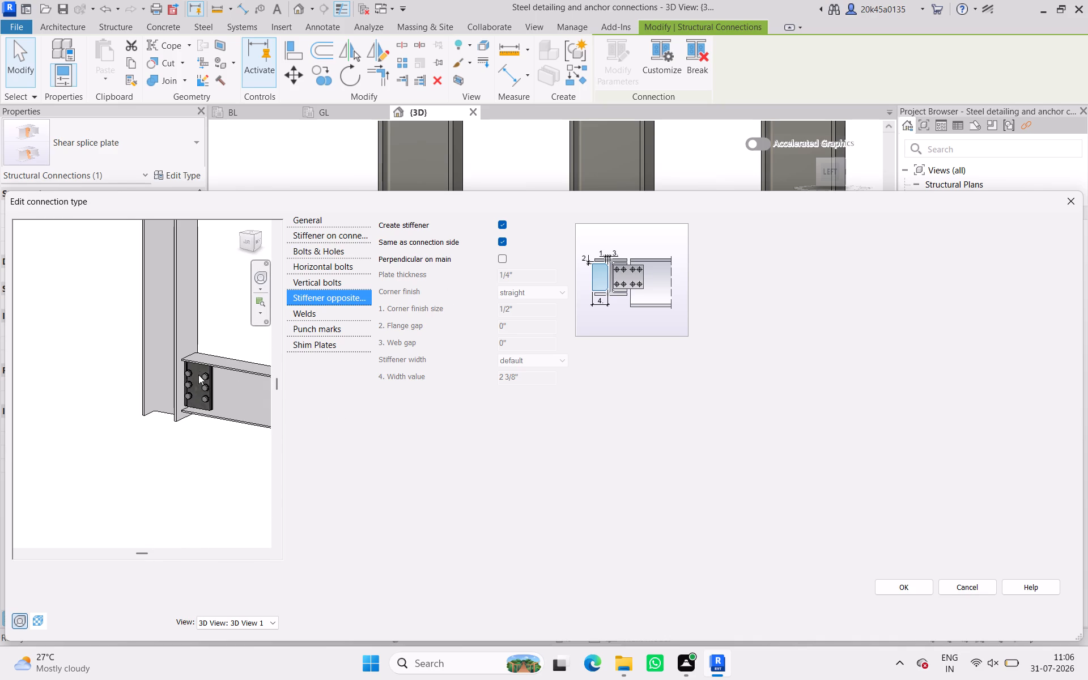
{"action": "middle_click_drag", "start_coordinate": [199, 371], "coordinate": [104, 407]}
{"action": "scroll", "coordinate": [104, 403], "scroll_direction": "up", "scroll_amount": 5}
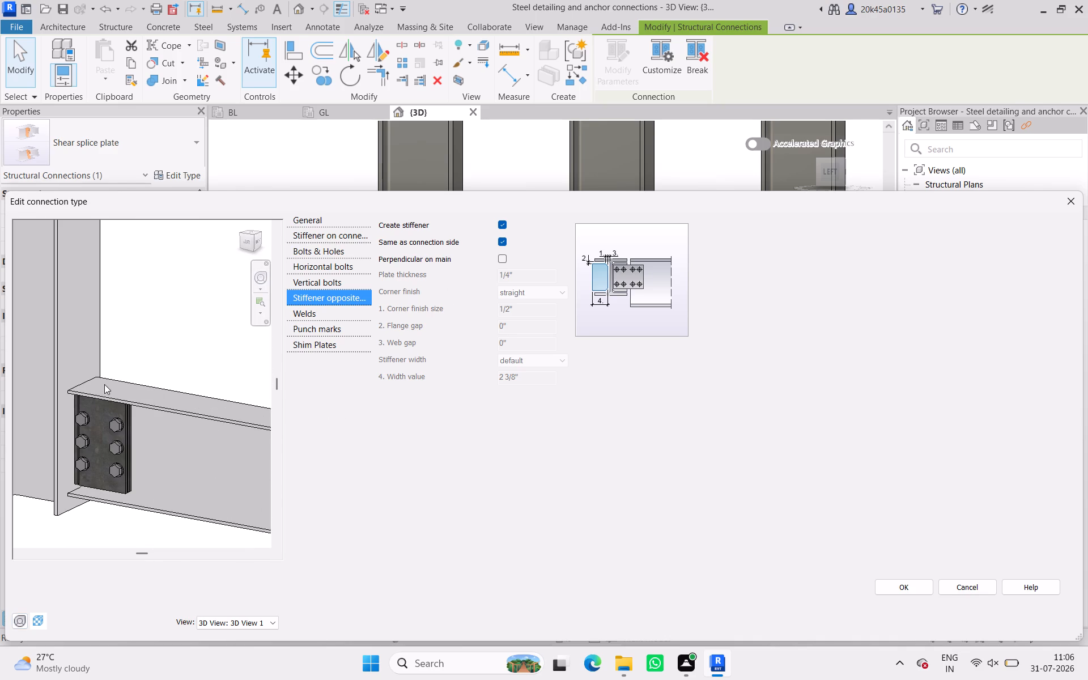
{"action": "scroll", "coordinate": [104, 384], "scroll_direction": "down", "scroll_amount": 5}
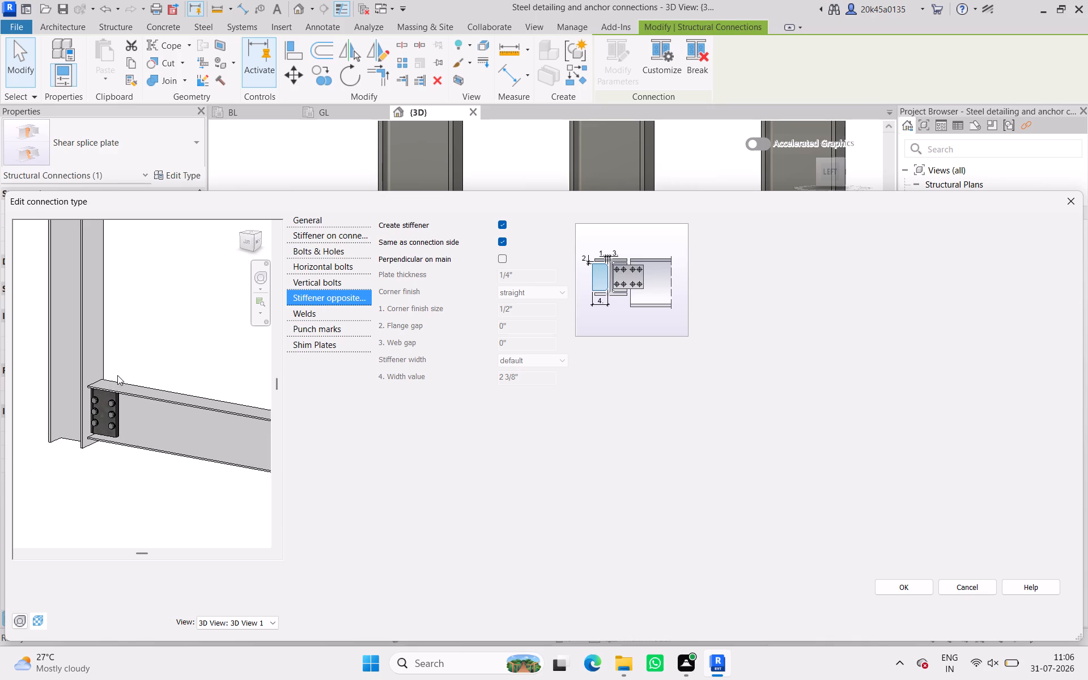
{"action": "scroll", "coordinate": [117, 375], "scroll_direction": "down", "scroll_amount": 11}
{"action": "middle_click", "coordinate": [124, 410]}
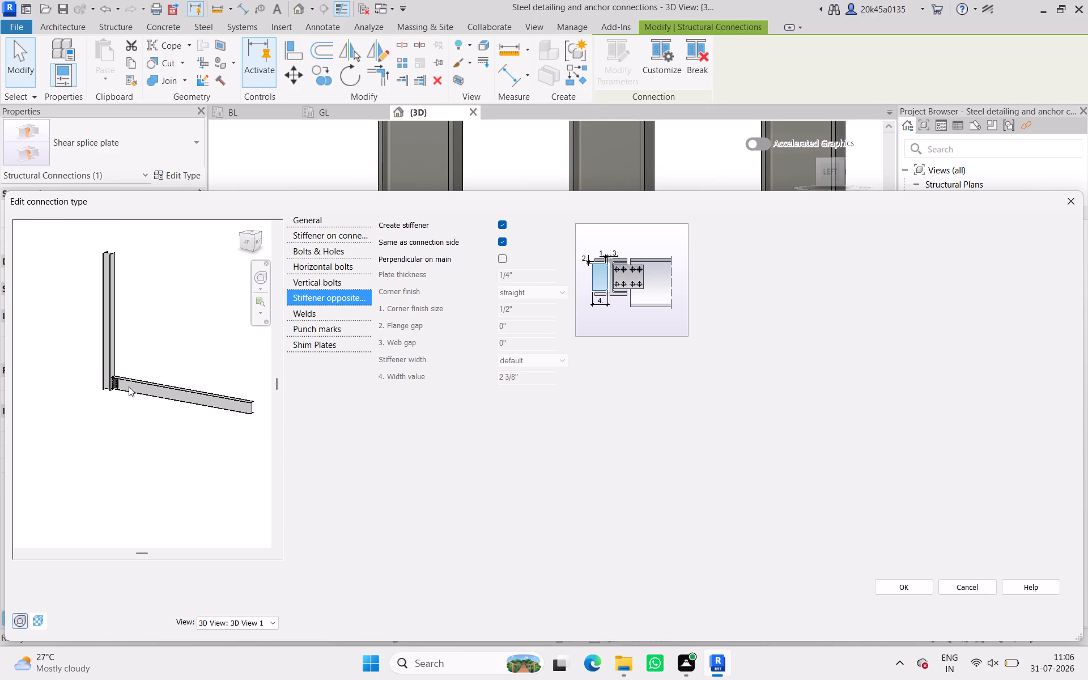
{"action": "scroll", "coordinate": [129, 383], "scroll_direction": "up", "scroll_amount": 15}
{"action": "scroll", "coordinate": [75, 377], "scroll_direction": "up", "scroll_amount": 6}
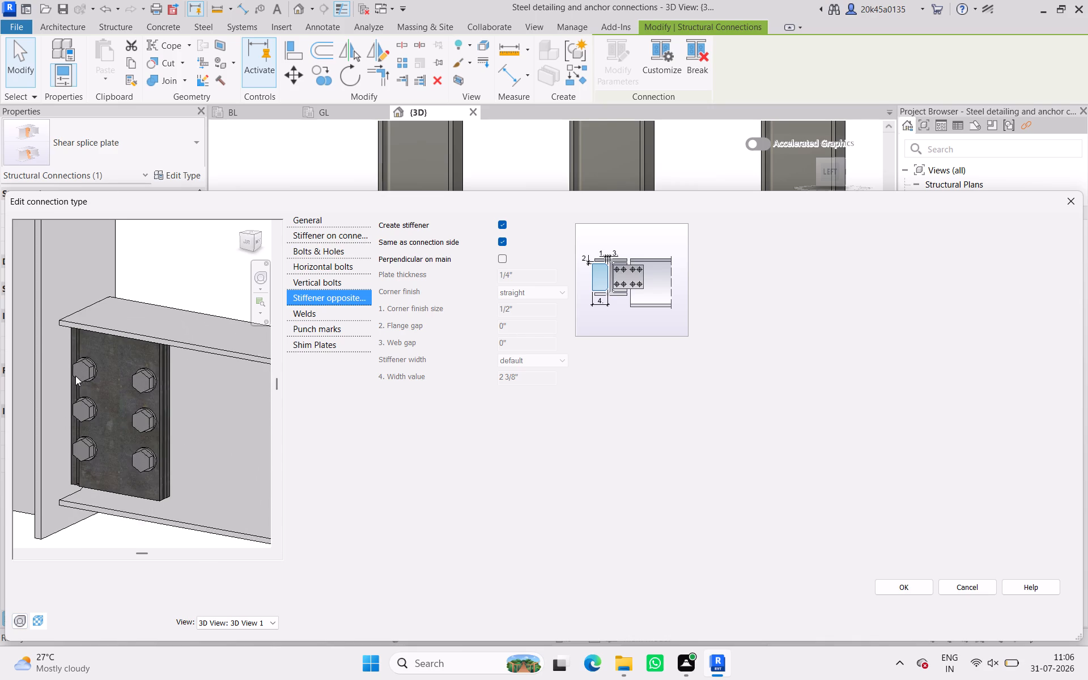
{"action": "scroll", "coordinate": [75, 376], "scroll_direction": "down", "scroll_amount": 11}
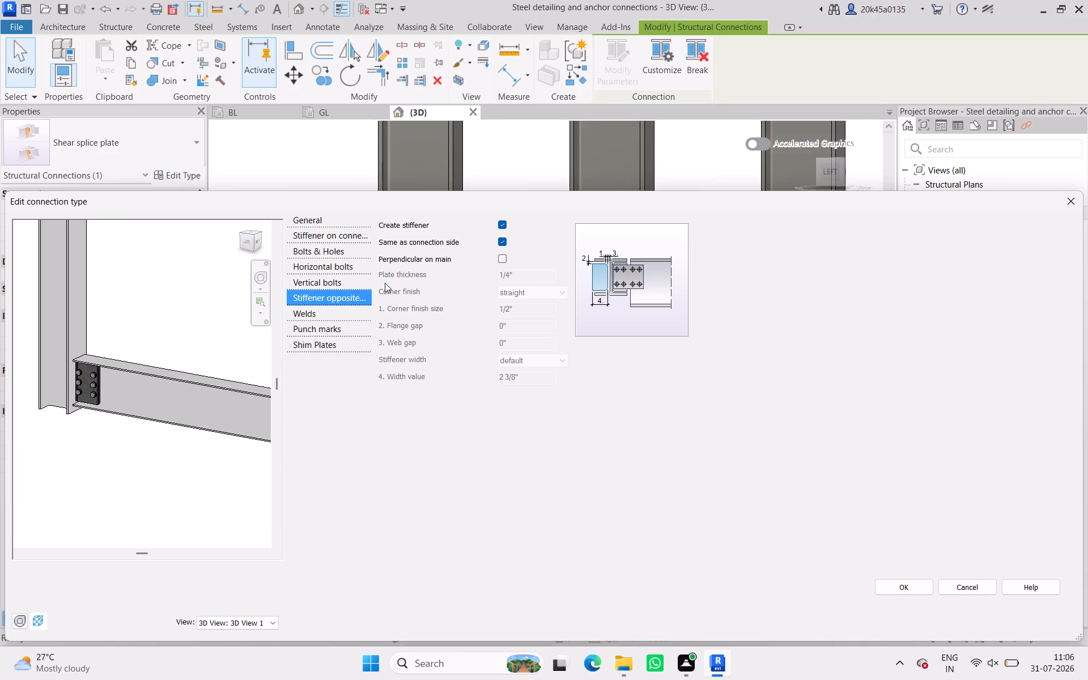
Open the weld settings of the shear splice plate connection.
{"action": "left_click", "coordinate": [319, 314]}
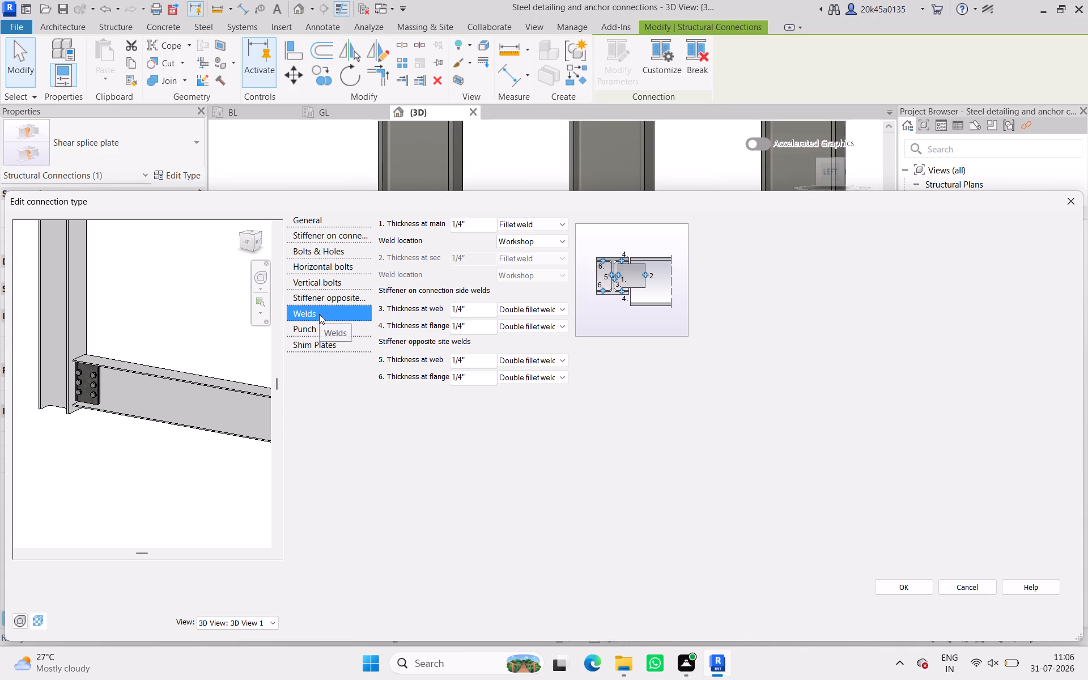
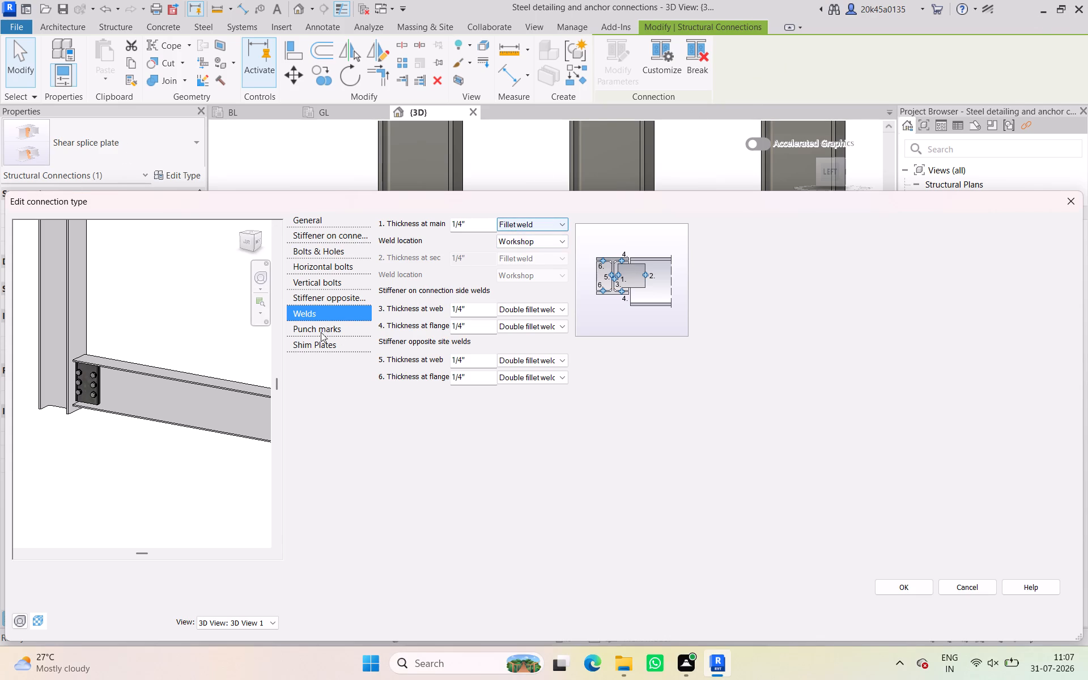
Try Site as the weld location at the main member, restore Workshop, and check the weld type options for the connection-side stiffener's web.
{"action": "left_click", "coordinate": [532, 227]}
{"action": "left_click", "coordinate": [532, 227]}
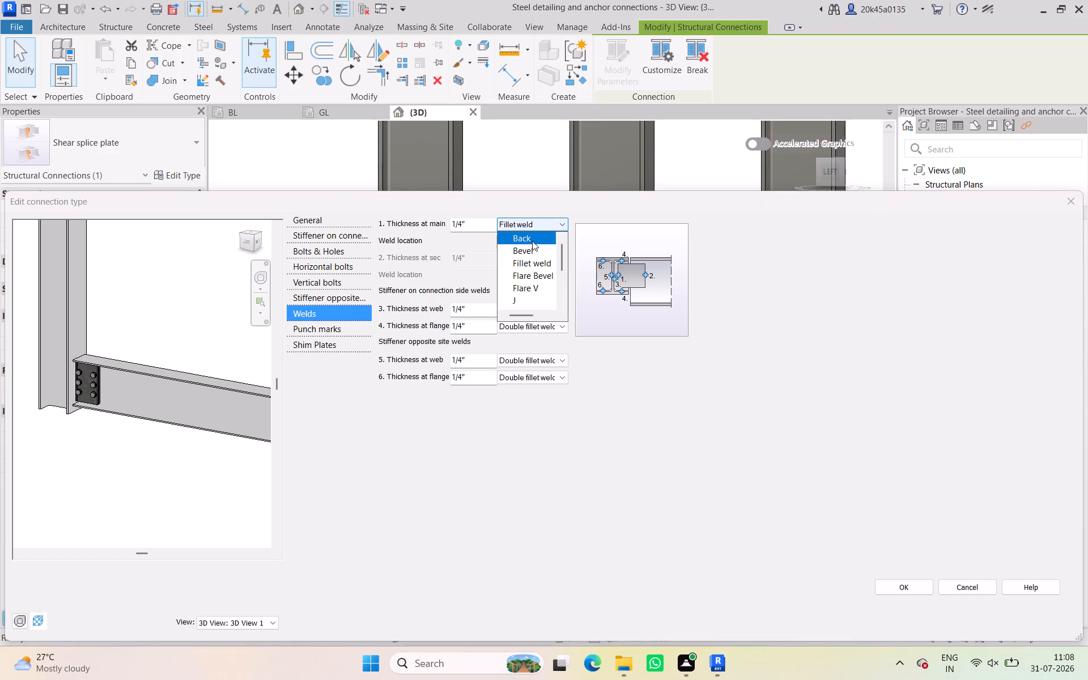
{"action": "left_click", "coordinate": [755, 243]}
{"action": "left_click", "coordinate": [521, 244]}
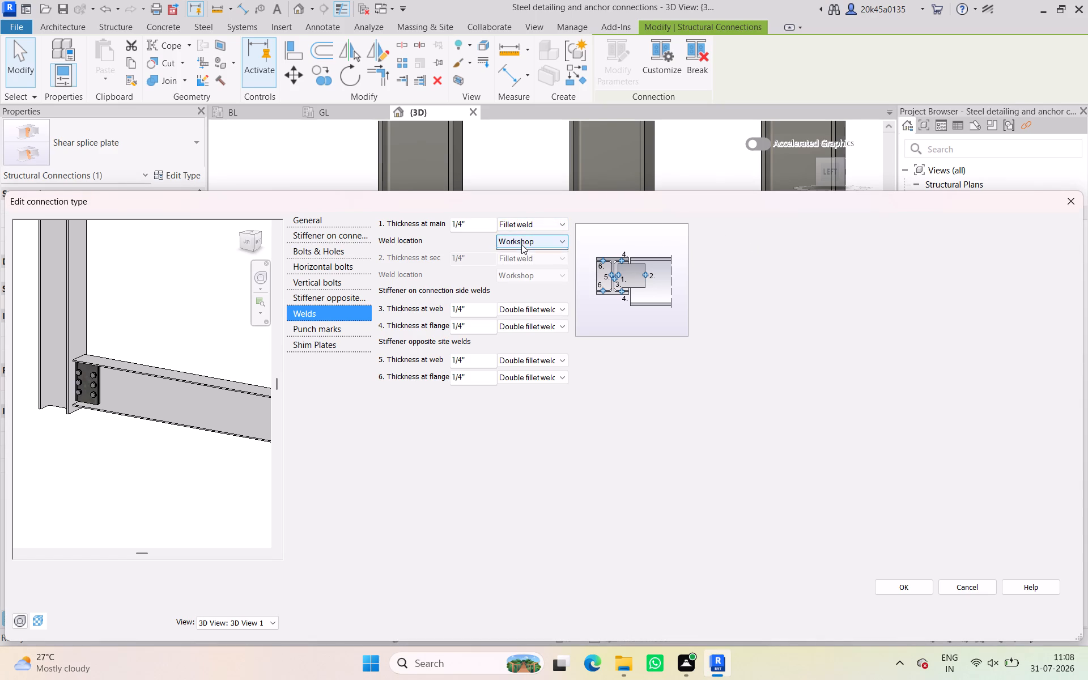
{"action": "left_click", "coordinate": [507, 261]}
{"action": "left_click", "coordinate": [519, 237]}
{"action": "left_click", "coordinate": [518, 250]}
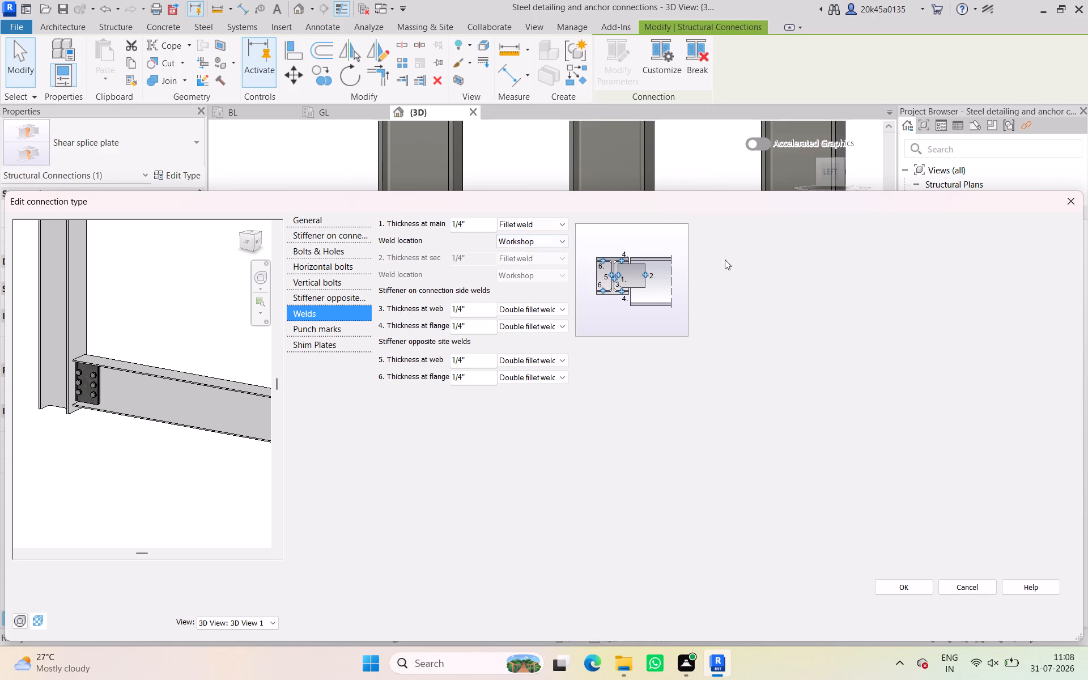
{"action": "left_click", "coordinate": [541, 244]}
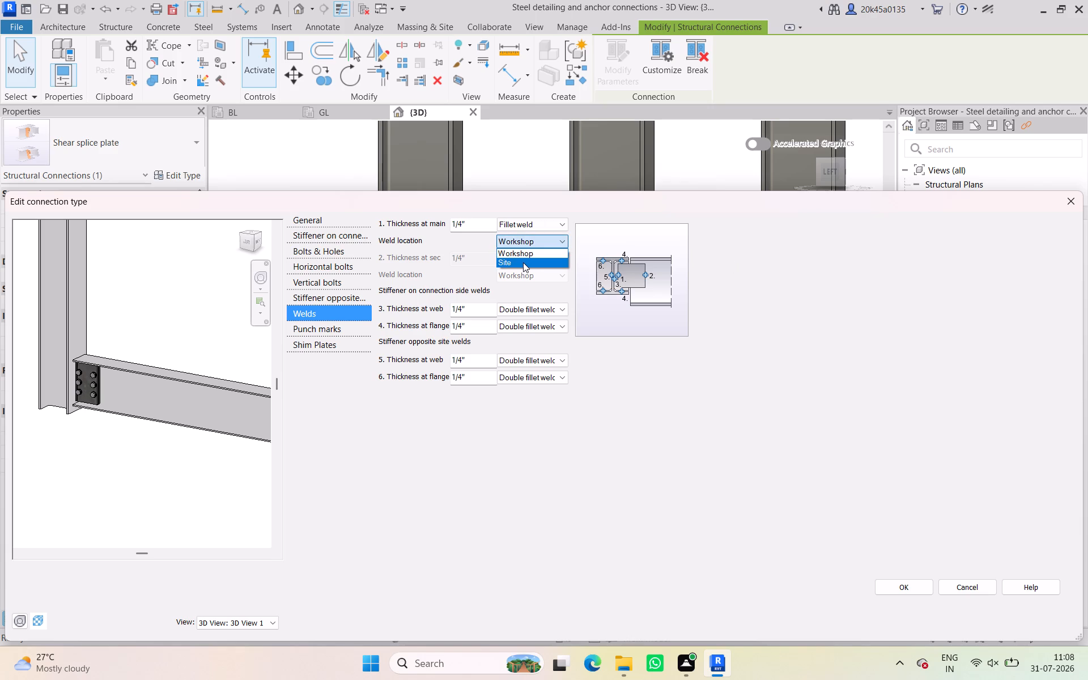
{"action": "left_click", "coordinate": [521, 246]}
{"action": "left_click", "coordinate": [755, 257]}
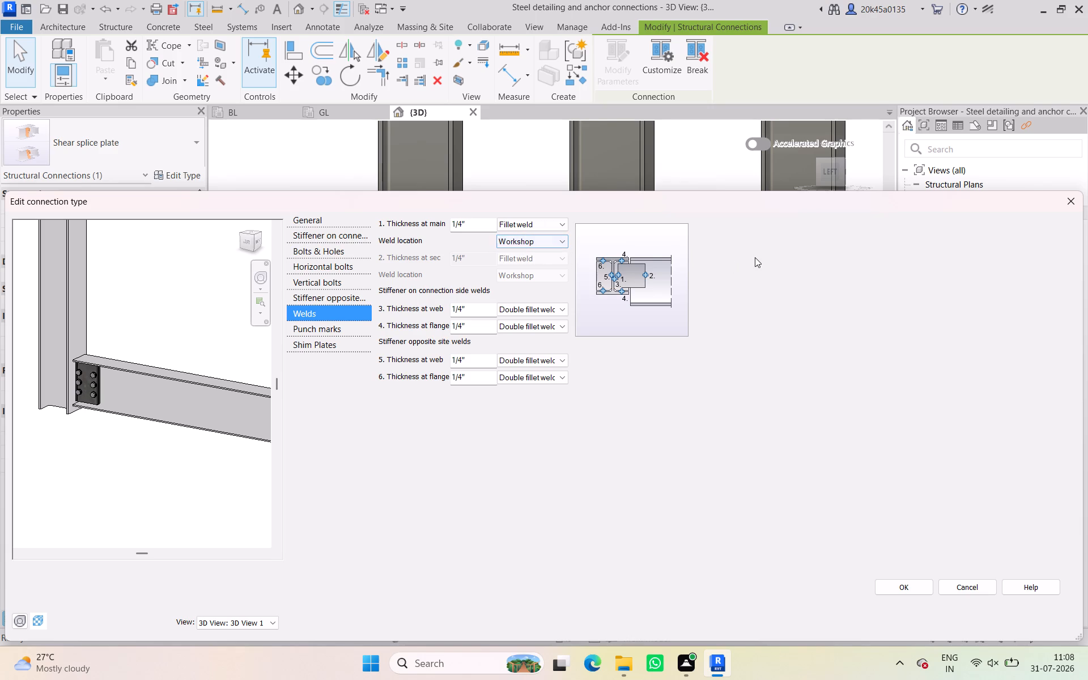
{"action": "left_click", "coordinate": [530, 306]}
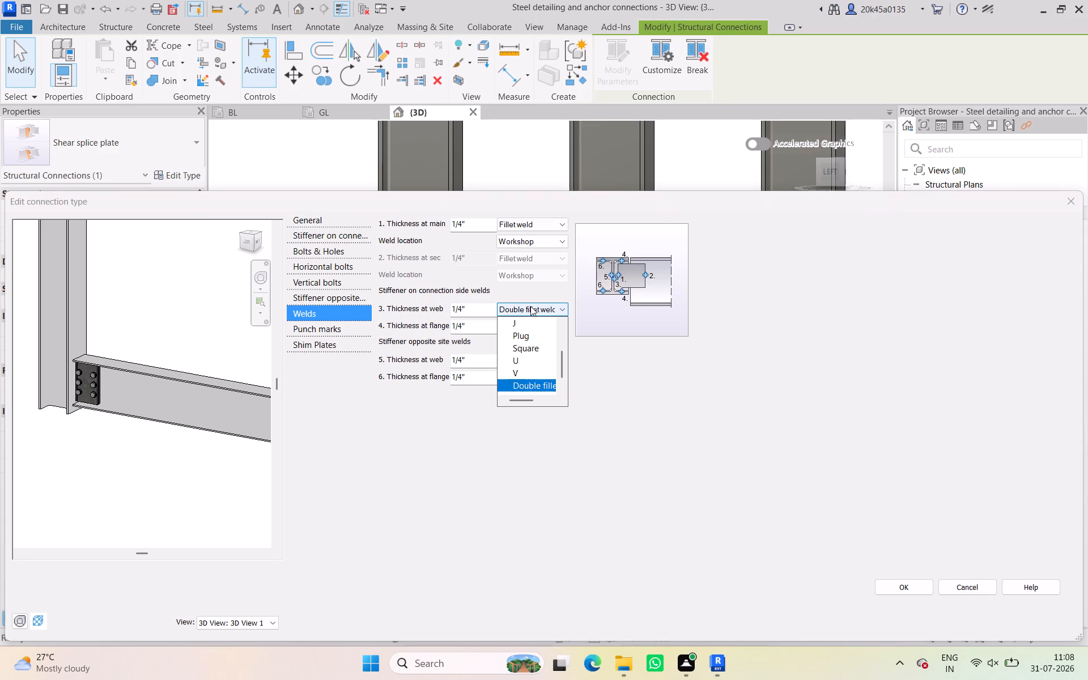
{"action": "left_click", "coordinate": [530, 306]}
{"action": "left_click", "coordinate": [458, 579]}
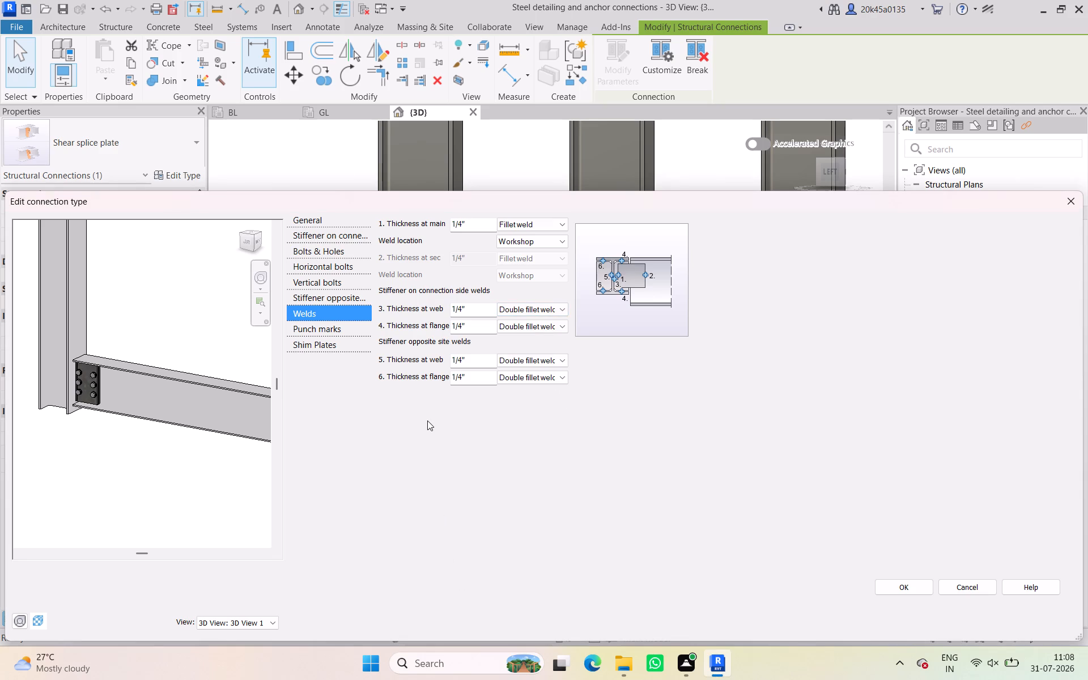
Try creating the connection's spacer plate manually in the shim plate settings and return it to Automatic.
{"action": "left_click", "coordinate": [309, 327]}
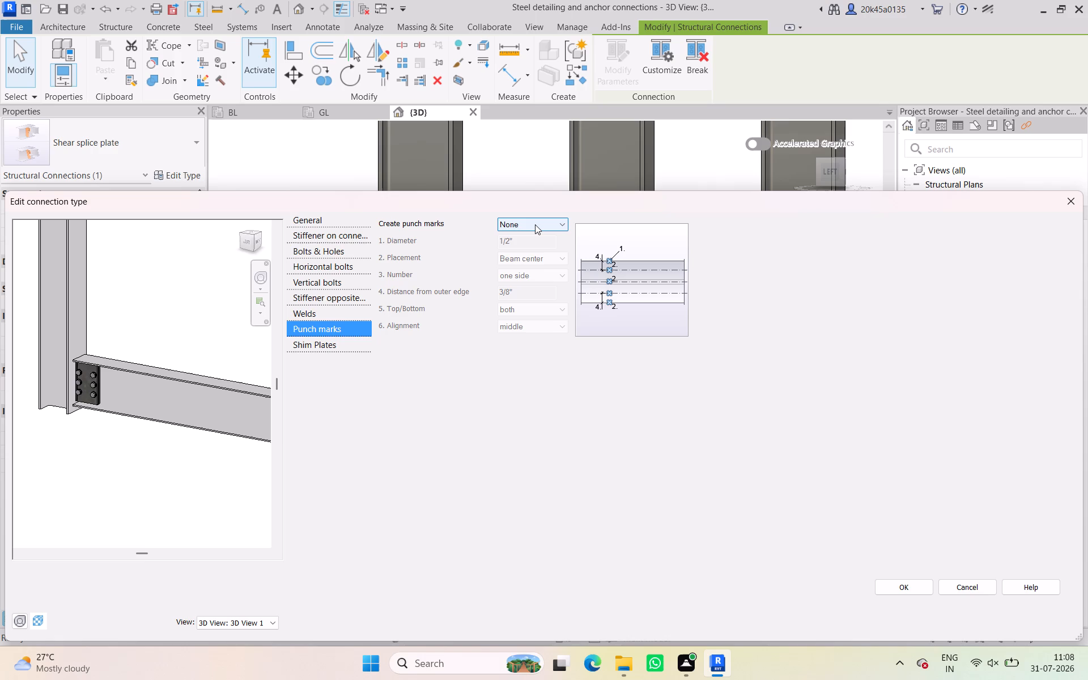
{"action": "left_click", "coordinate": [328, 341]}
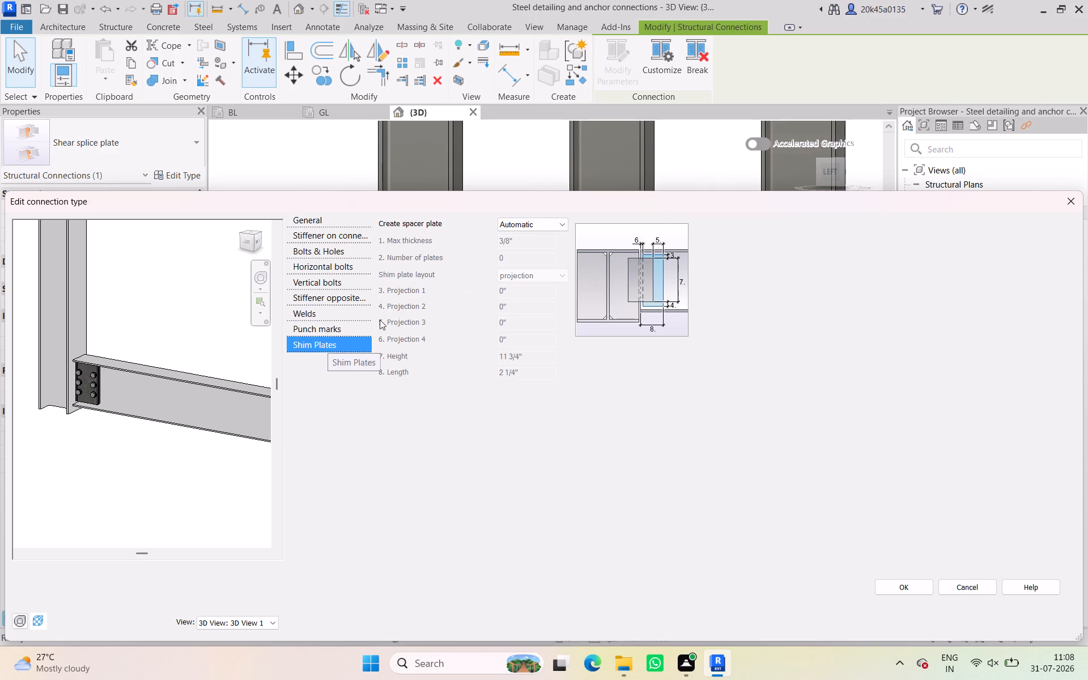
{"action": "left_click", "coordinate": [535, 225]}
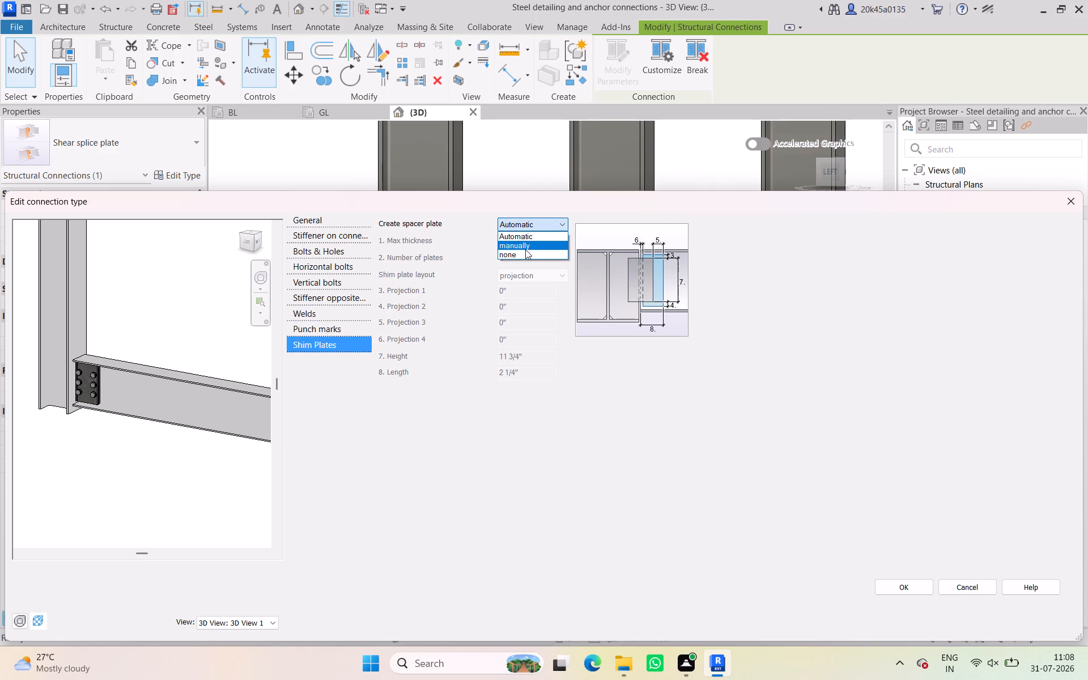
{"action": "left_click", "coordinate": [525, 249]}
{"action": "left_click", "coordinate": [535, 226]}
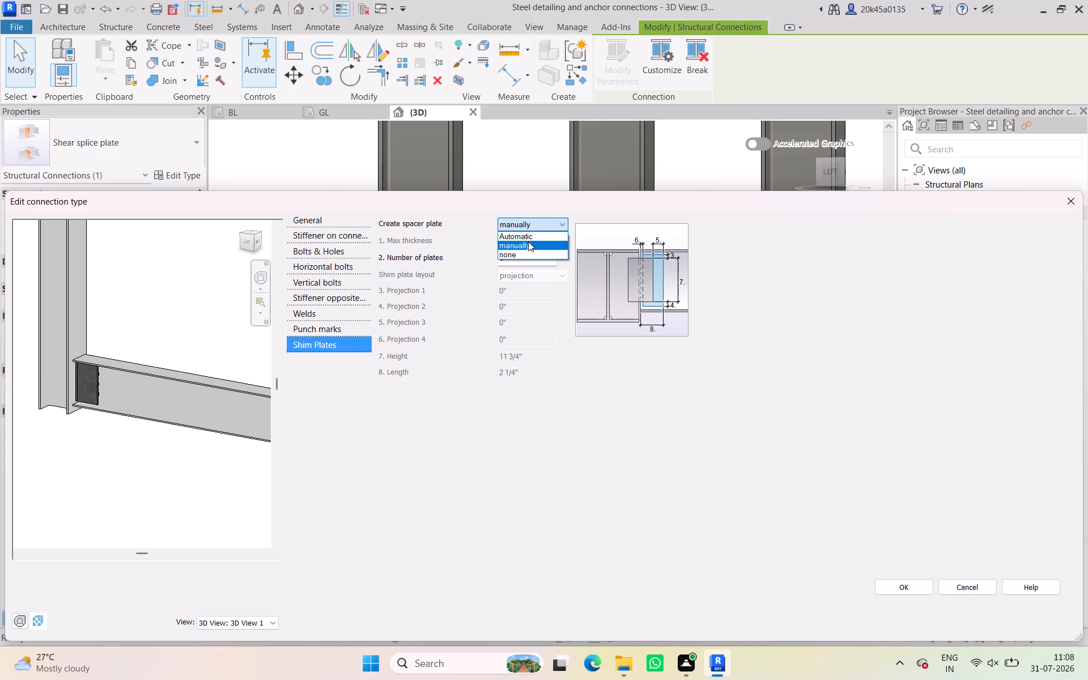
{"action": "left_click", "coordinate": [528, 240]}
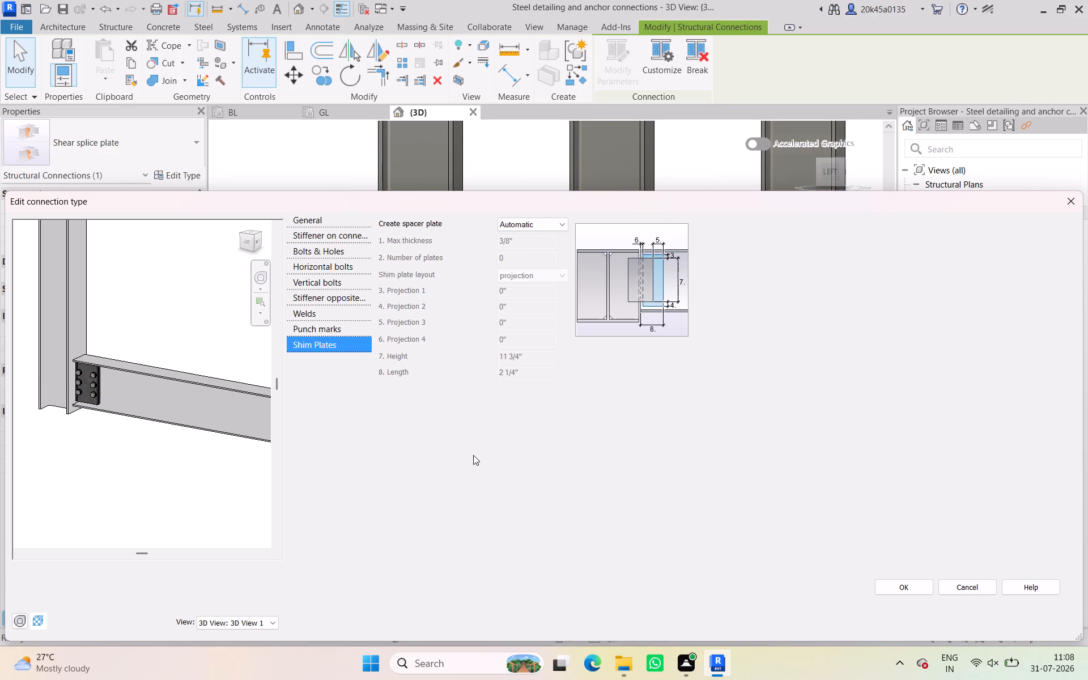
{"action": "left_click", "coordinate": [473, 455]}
Accept the connection parameters and apply the type properties of Shear splice plate 2.
{"action": "left_click", "coordinate": [913, 584]}
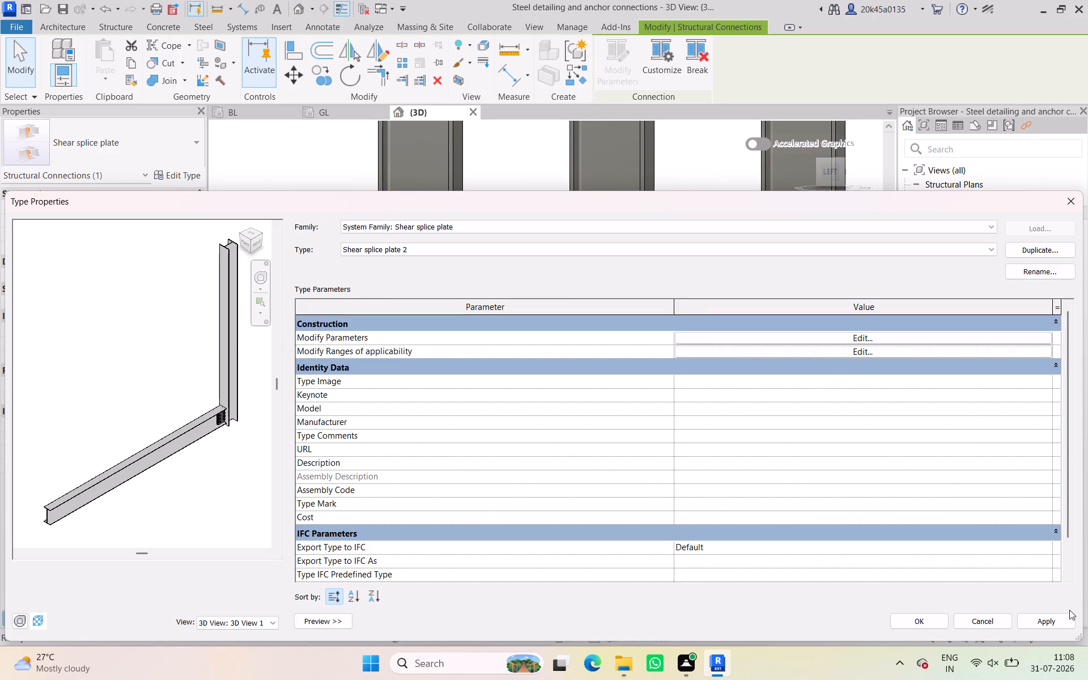
{"action": "left_click", "coordinate": [1049, 623]}
{"action": "left_click", "coordinate": [911, 622]}
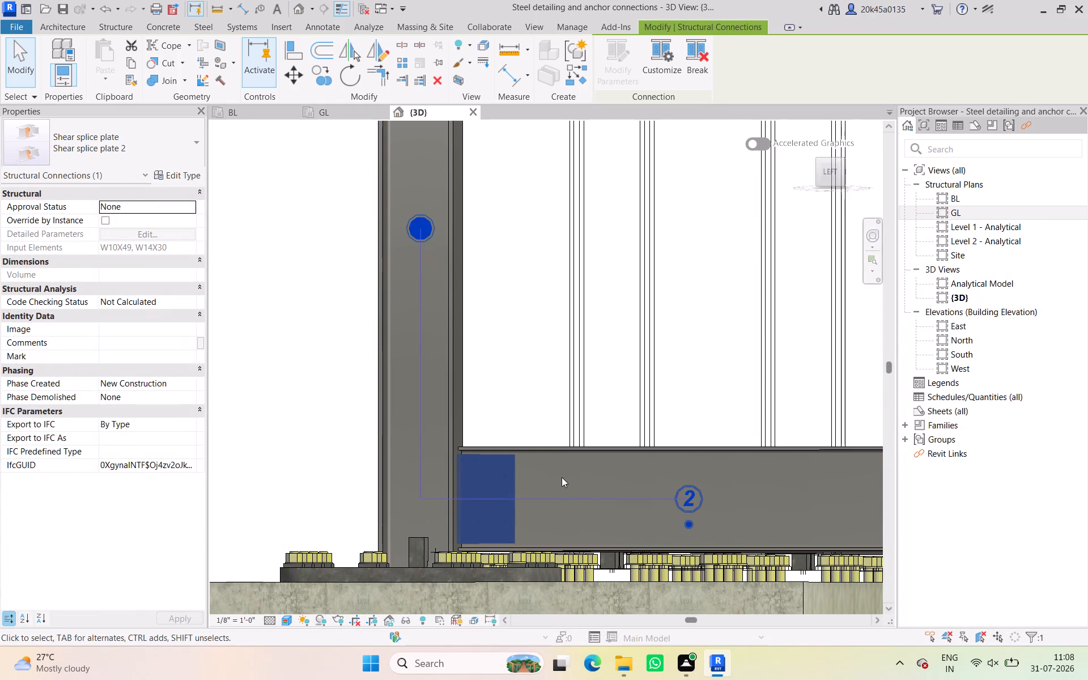
{"action": "left_click", "coordinate": [567, 477]}
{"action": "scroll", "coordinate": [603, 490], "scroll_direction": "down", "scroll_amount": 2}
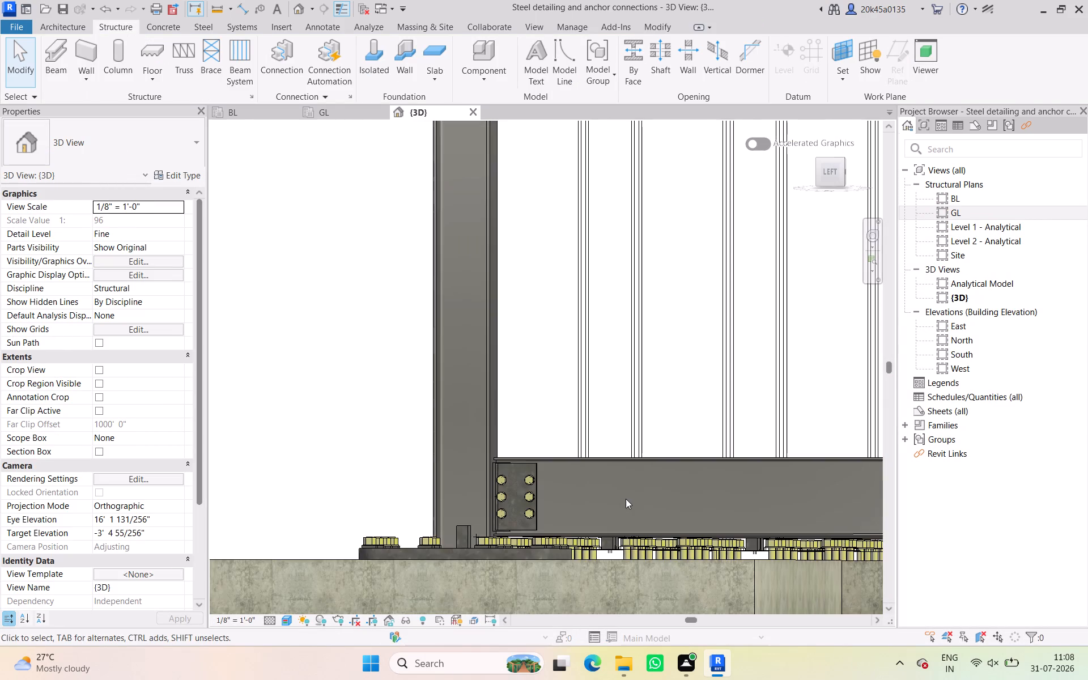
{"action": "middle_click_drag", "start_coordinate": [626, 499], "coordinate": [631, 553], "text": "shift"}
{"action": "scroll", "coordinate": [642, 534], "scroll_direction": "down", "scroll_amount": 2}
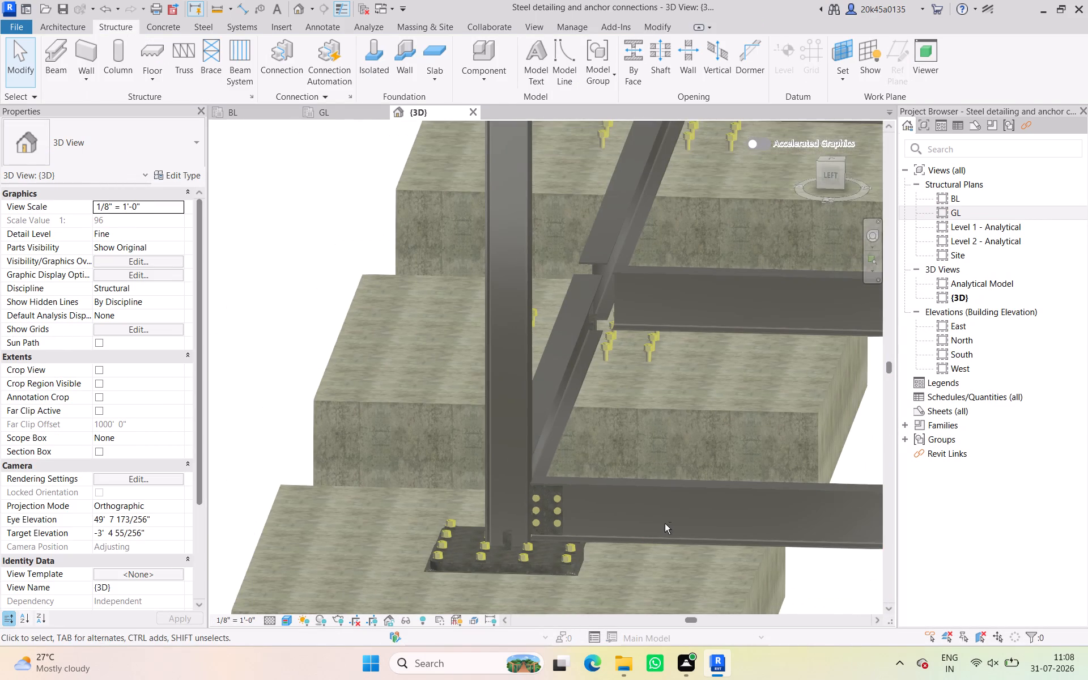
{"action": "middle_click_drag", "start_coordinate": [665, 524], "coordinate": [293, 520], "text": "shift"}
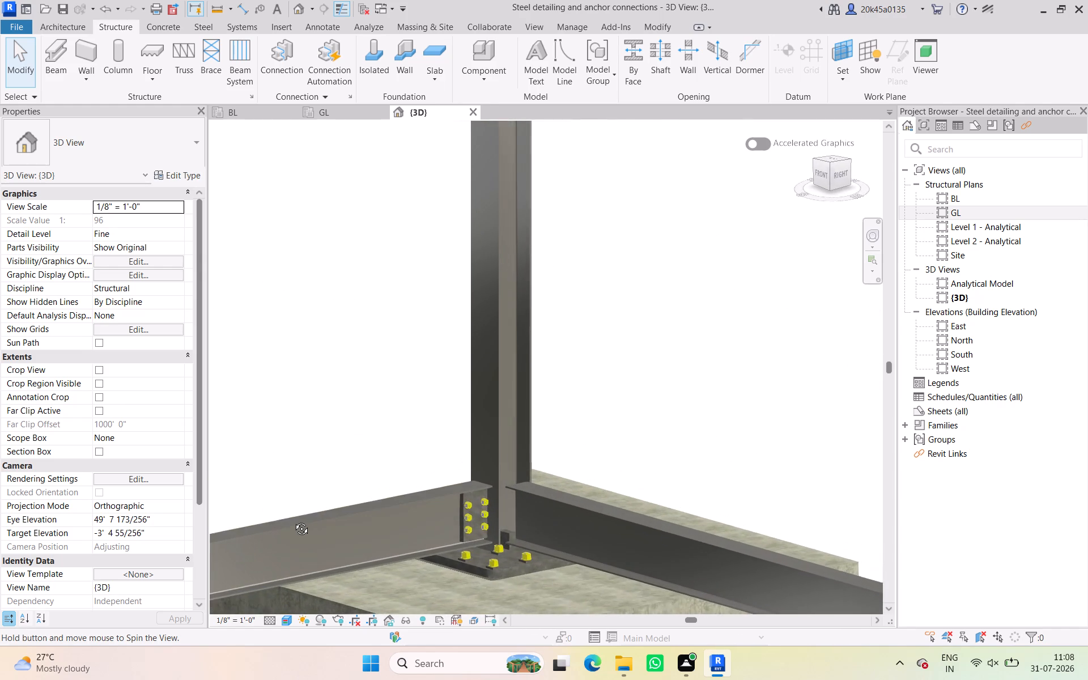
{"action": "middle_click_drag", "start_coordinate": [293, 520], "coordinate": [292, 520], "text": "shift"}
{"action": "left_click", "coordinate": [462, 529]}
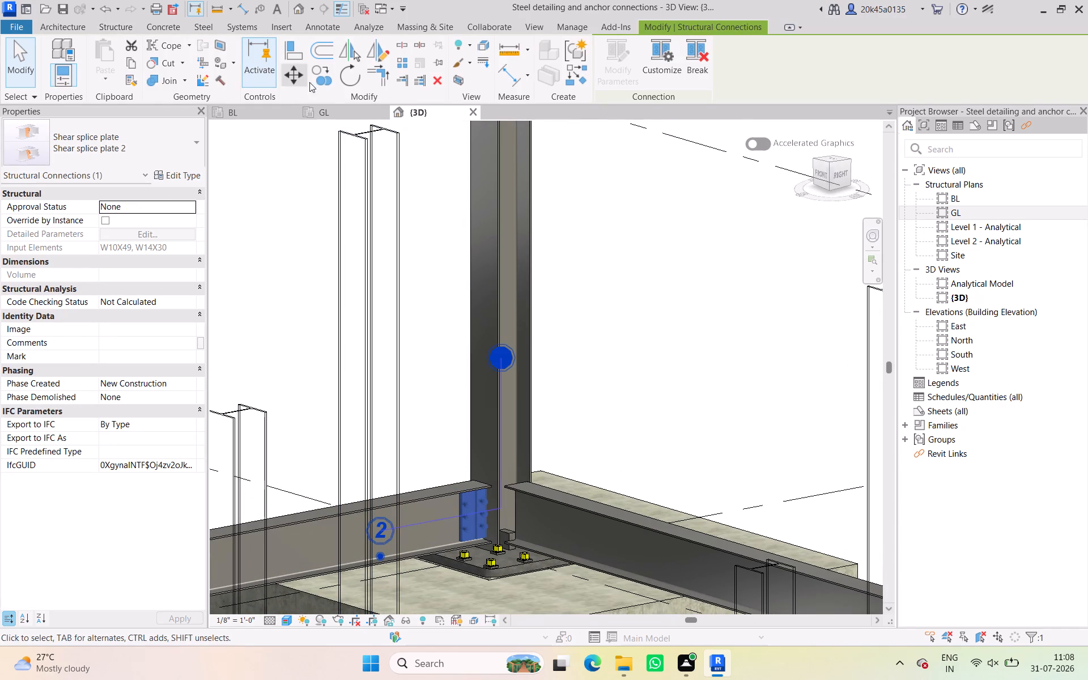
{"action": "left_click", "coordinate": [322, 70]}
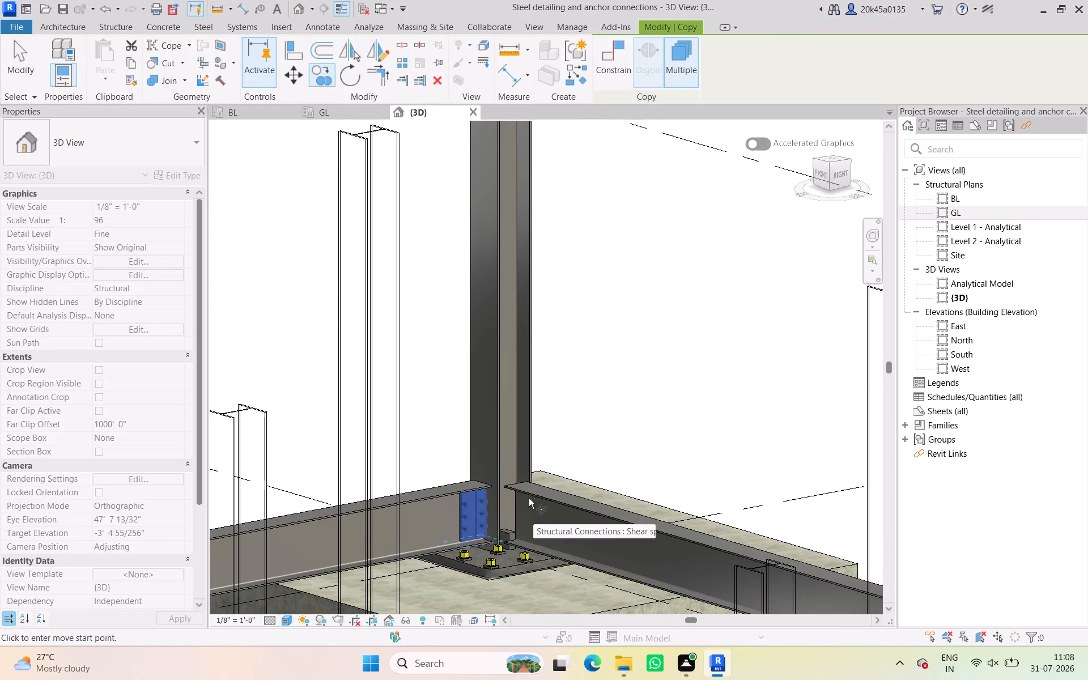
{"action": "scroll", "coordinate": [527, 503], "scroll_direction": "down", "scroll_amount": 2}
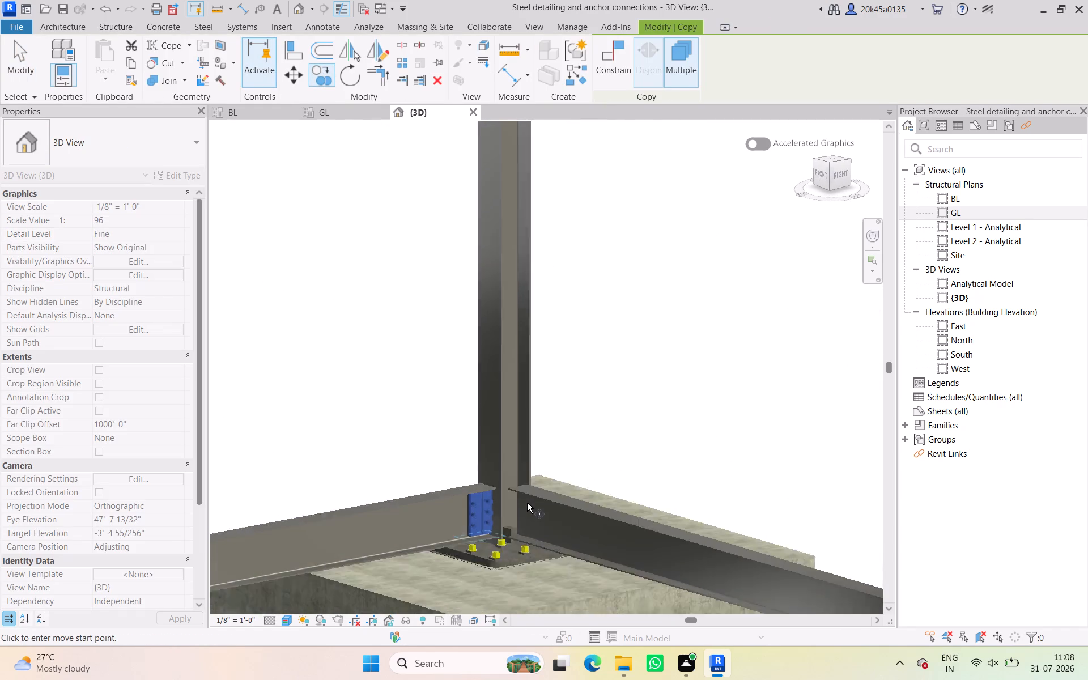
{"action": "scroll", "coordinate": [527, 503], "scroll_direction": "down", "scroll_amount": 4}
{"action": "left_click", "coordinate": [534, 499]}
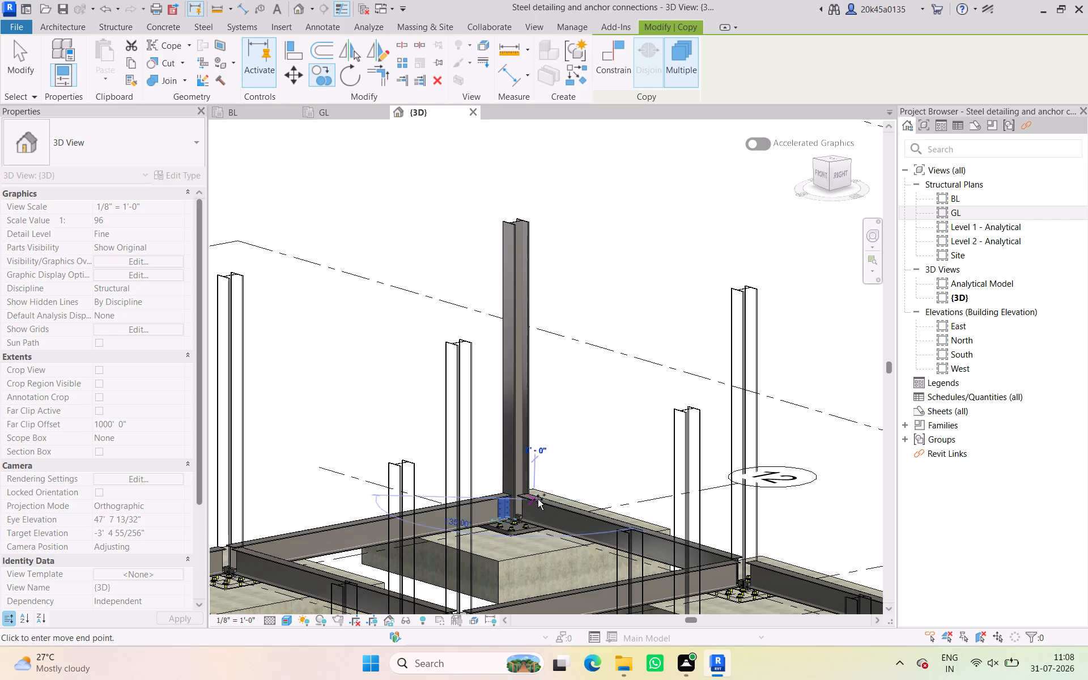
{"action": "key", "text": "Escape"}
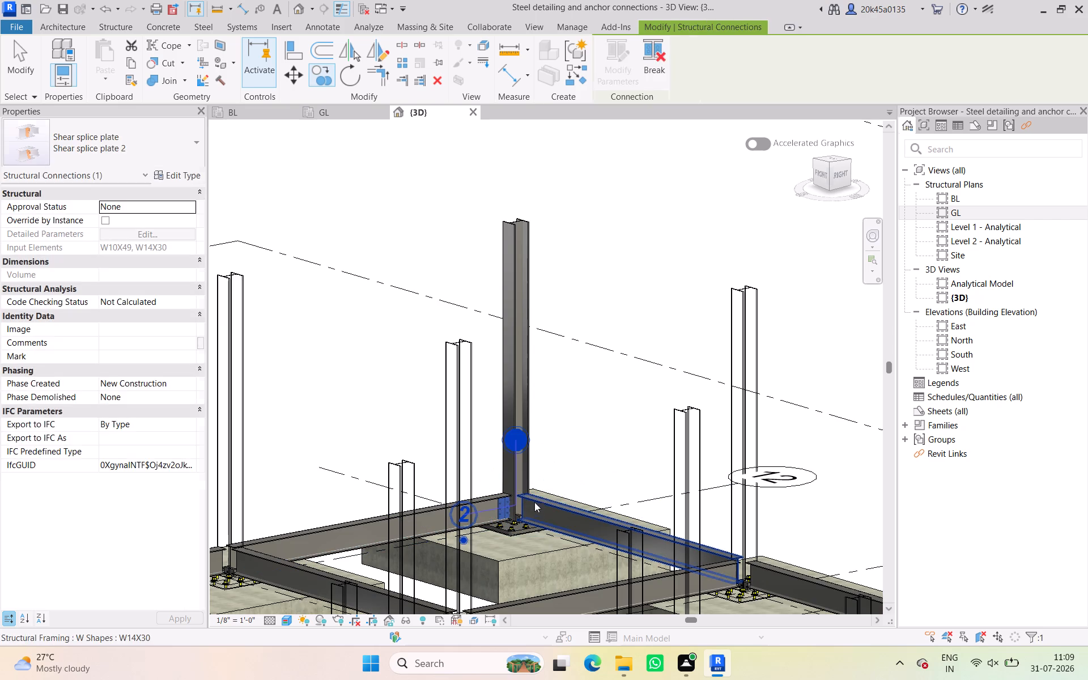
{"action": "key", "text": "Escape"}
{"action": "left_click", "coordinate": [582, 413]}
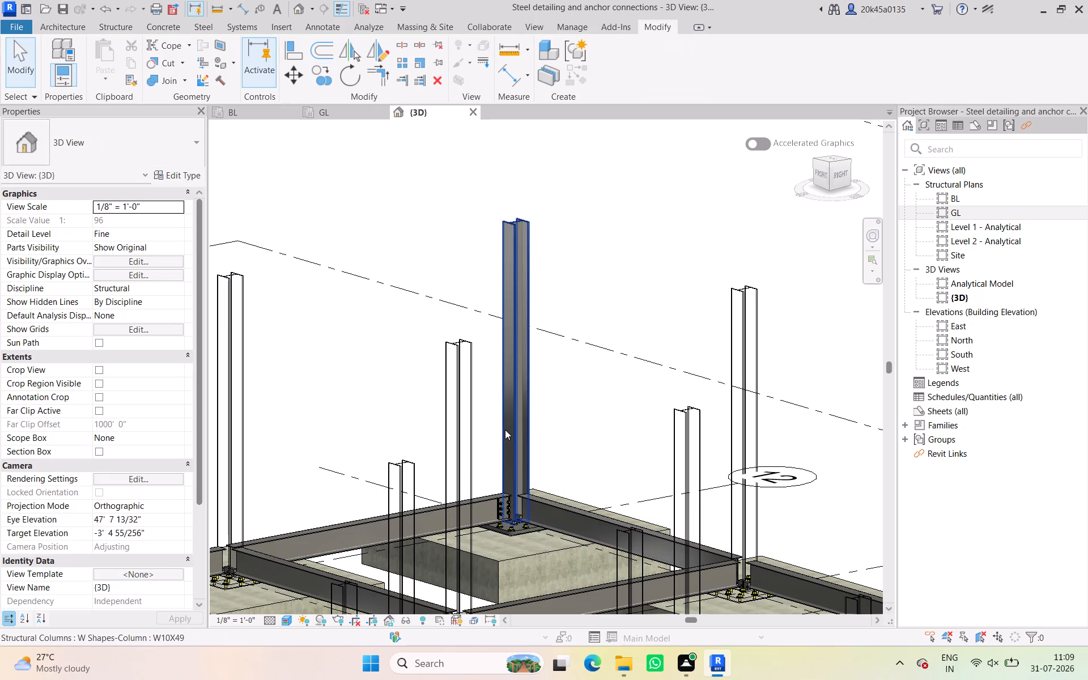
Place a generic structural connection between the corner W10X49 column and the adjoining W14X30 beam that has no splice plate.
{"action": "left_click", "coordinate": [167, 27]}
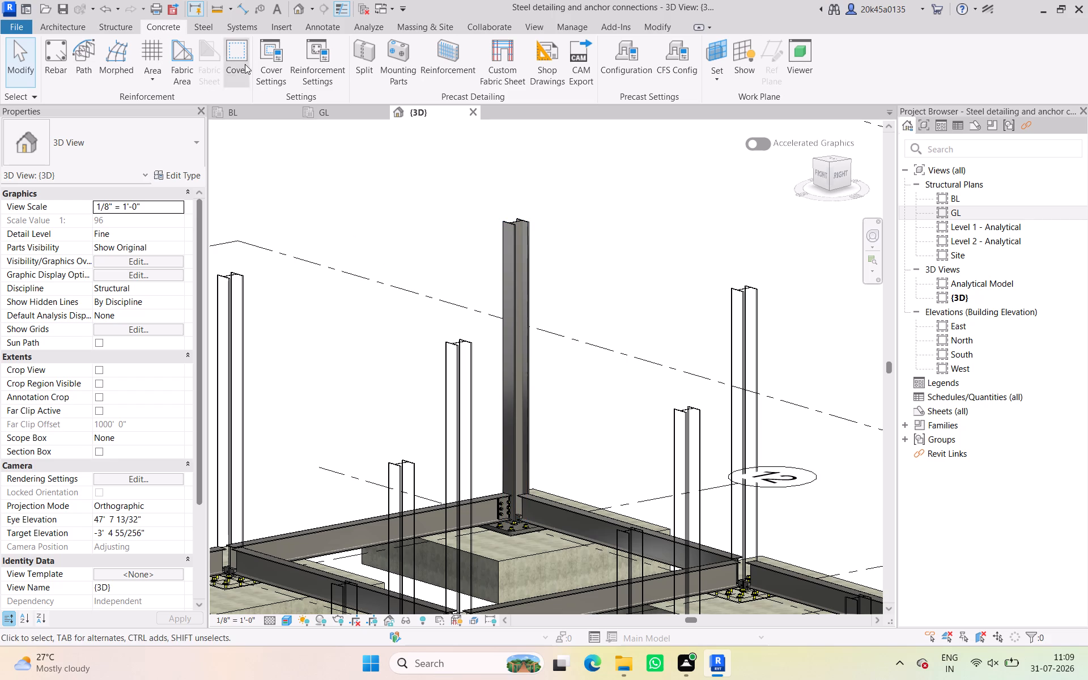
{"action": "left_click", "coordinate": [104, 24]}
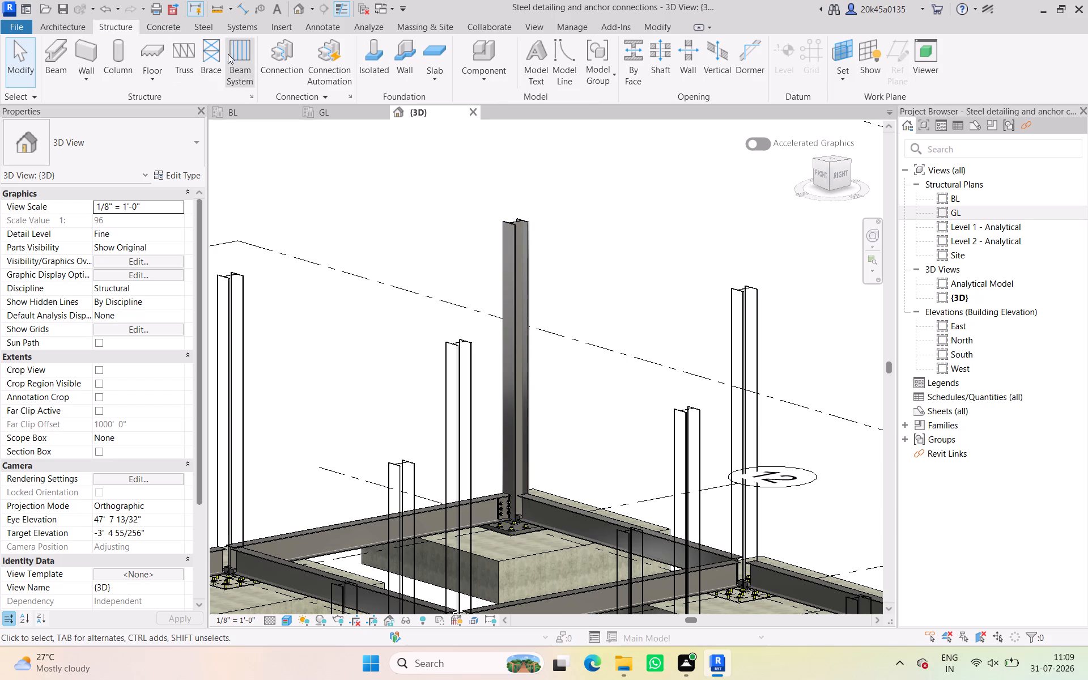
{"action": "left_click", "coordinate": [289, 55]}
{"action": "left_click", "coordinate": [517, 398]}
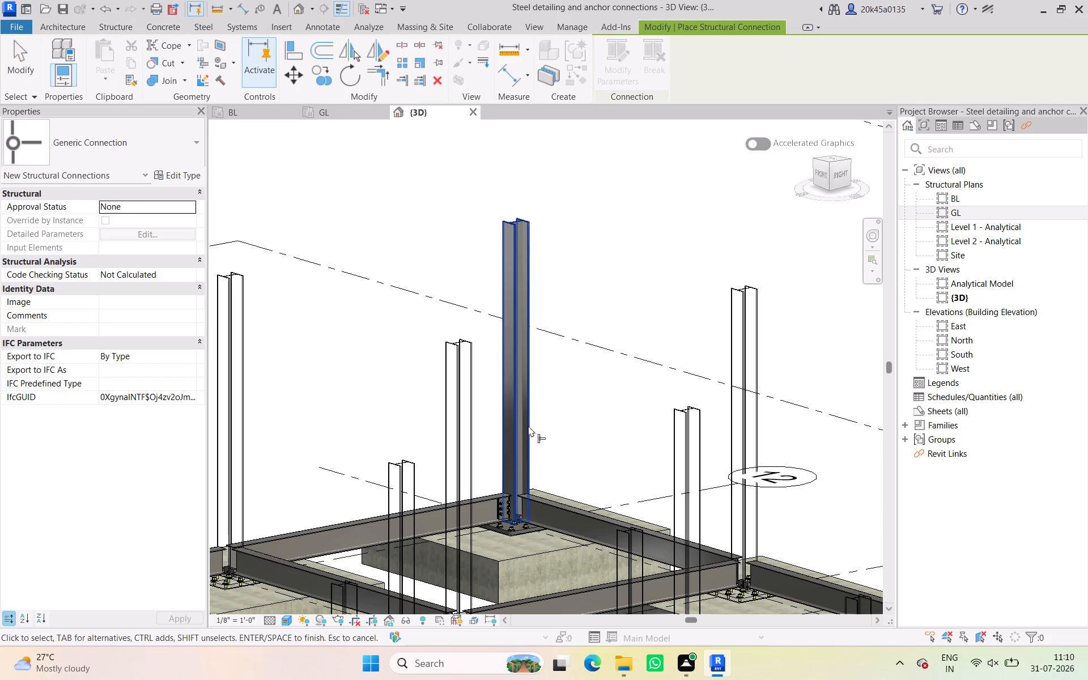
{"action": "left_click", "coordinate": [545, 504], "text": "ctrl"}
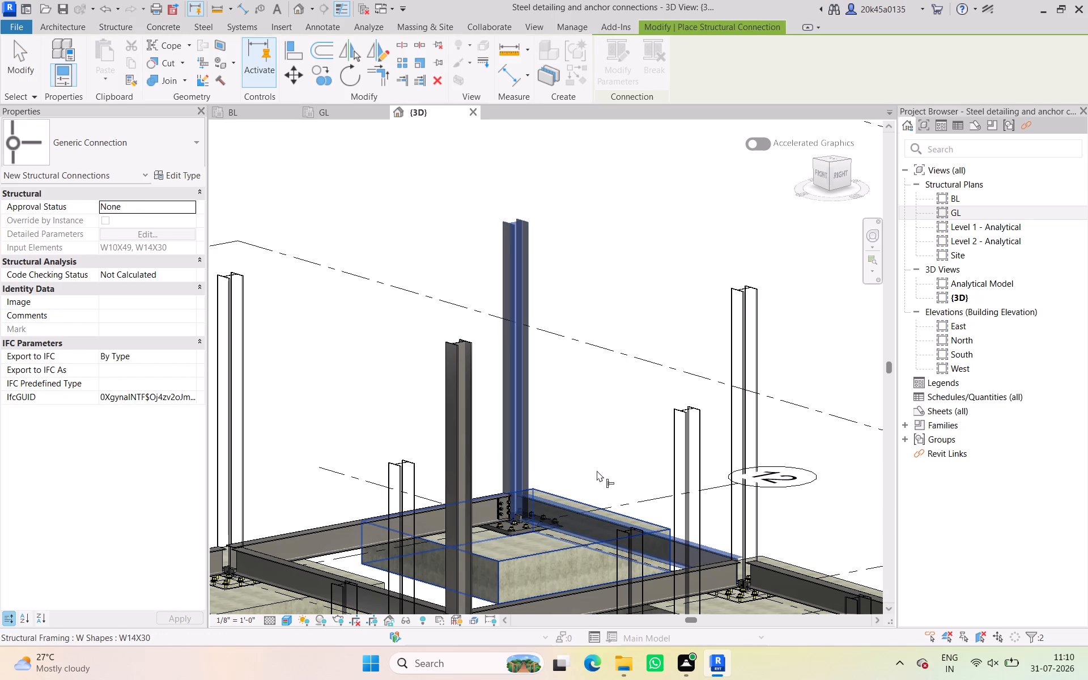
{"action": "key", "text": "Return"}
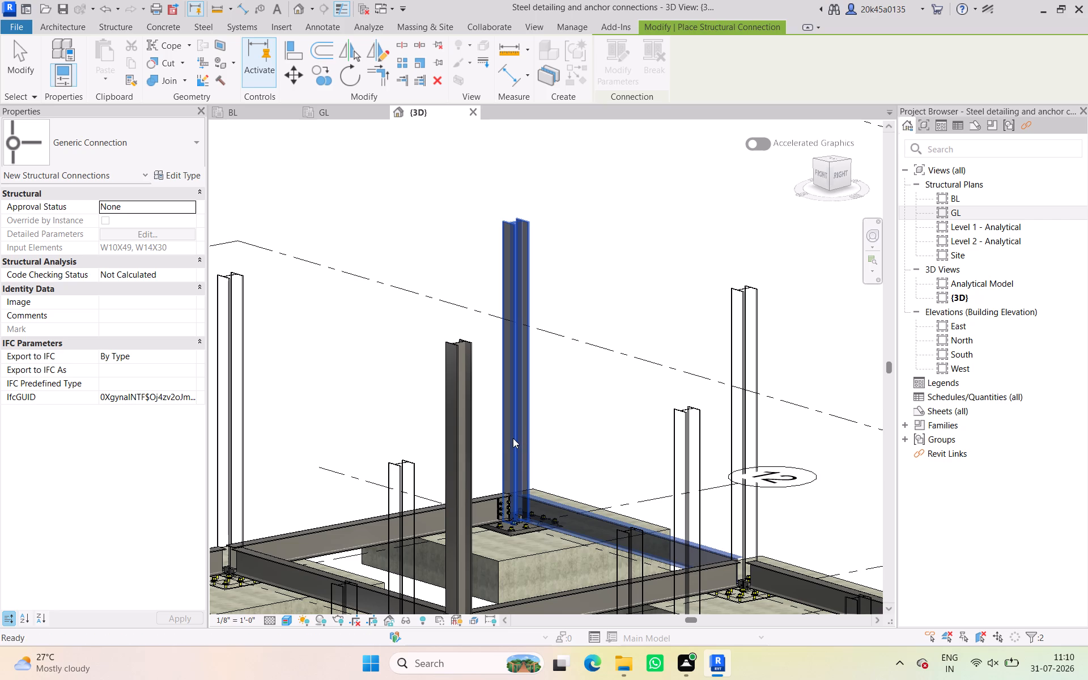
Change the new generic connection's type to Shear splice plate 2.
{"action": "left_click", "coordinate": [80, 147]}
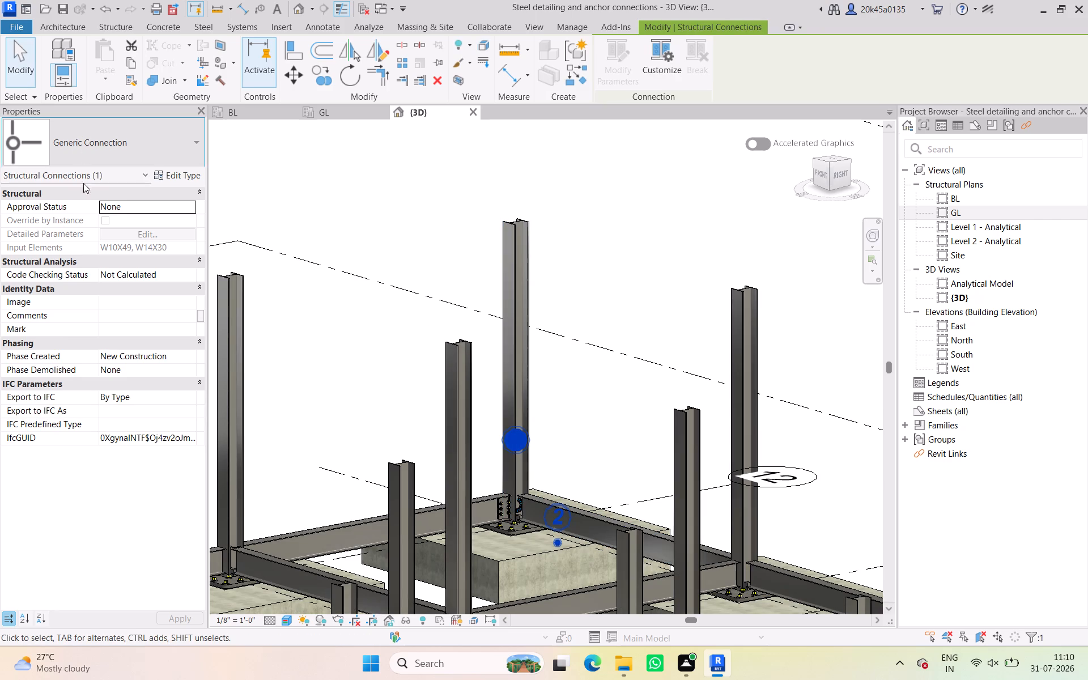
{"action": "scroll", "coordinate": [108, 367], "scroll_direction": "down", "scroll_amount": 3}
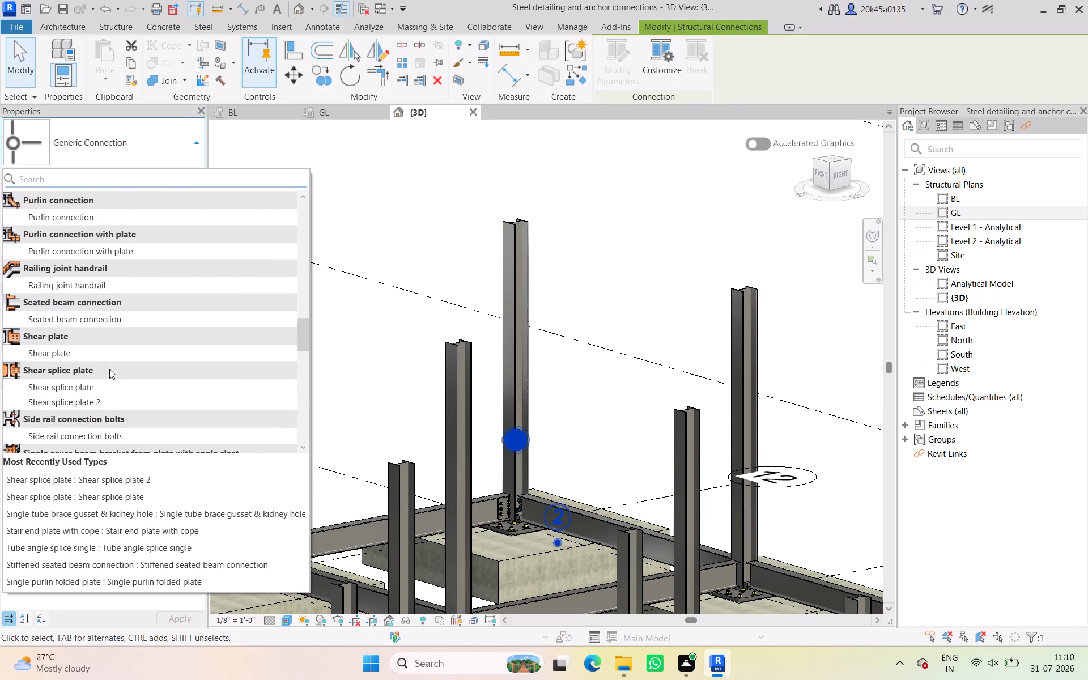
{"action": "scroll", "coordinate": [109, 369], "scroll_direction": "down", "scroll_amount": 14}
{"action": "scroll", "coordinate": [117, 362], "scroll_direction": "up", "scroll_amount": 11}
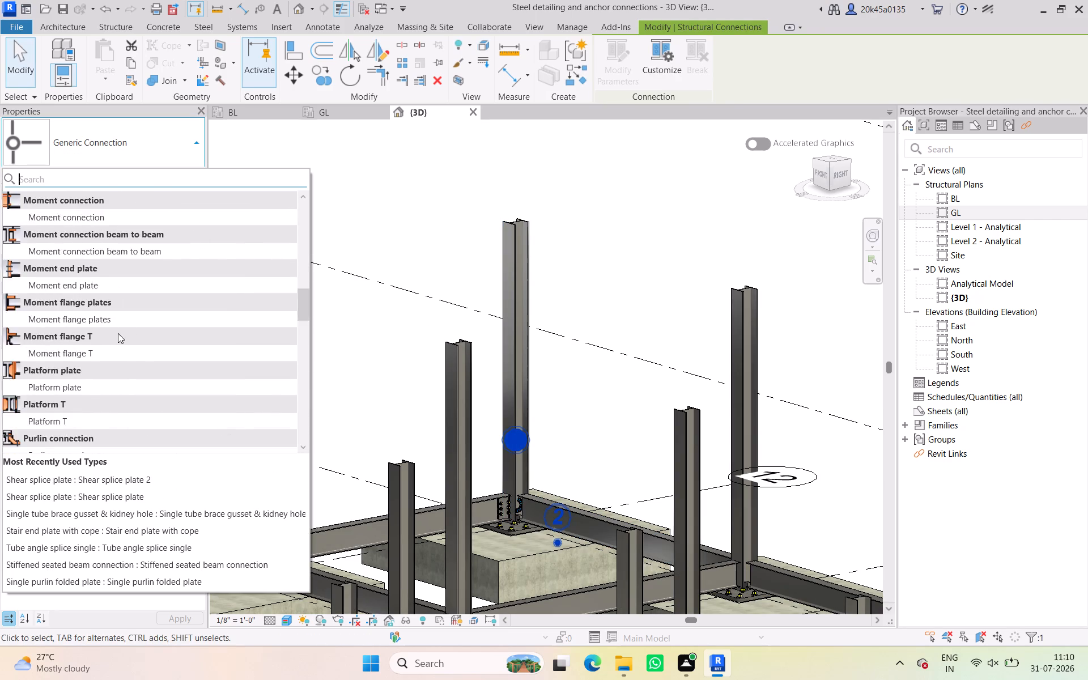
{"action": "scroll", "coordinate": [118, 333], "scroll_direction": "up", "scroll_amount": 3}
{"action": "scroll", "coordinate": [118, 333], "scroll_direction": "down", "scroll_amount": 6}
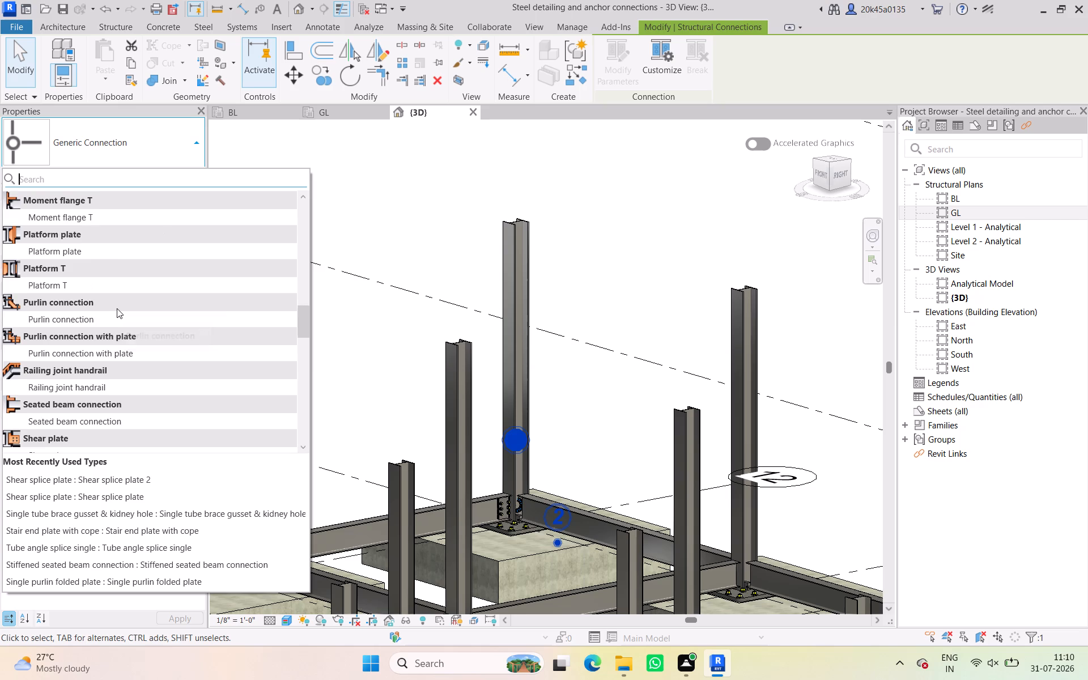
{"action": "scroll", "coordinate": [117, 308], "scroll_direction": "down", "scroll_amount": 2}
{"action": "left_click", "coordinate": [88, 235]}
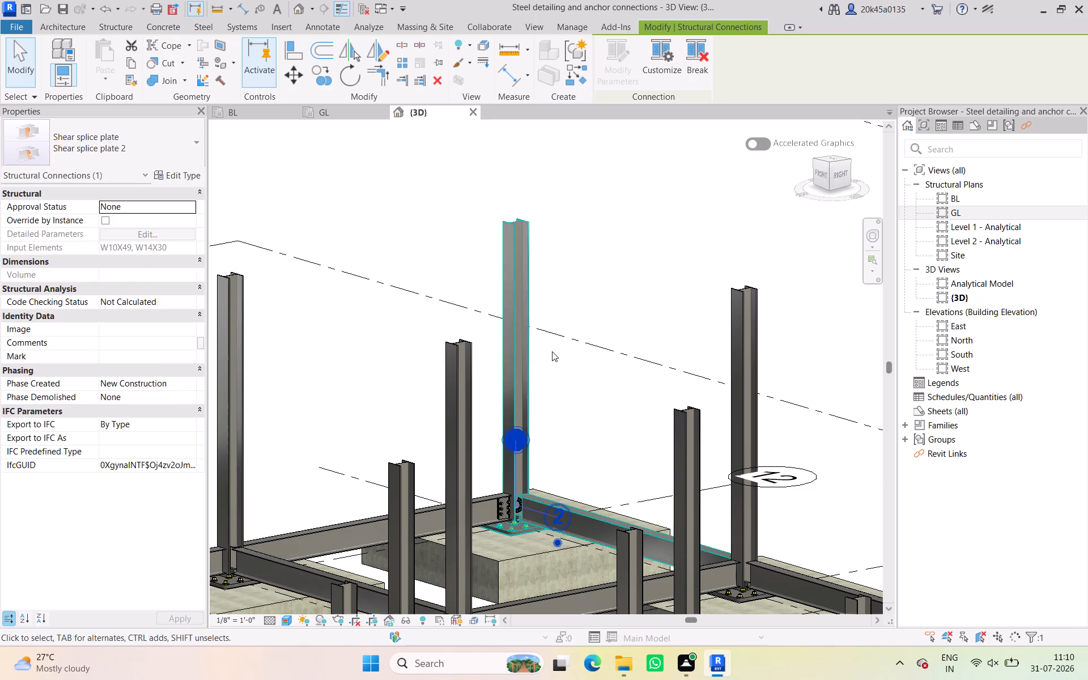
Examine the Shear splice plate 2 connections joining both W14X30 beams to the corner W10X49 column.
{"action": "left_click", "coordinate": [605, 367]}
{"action": "scroll", "coordinate": [515, 528], "scroll_direction": "up", "scroll_amount": 10}
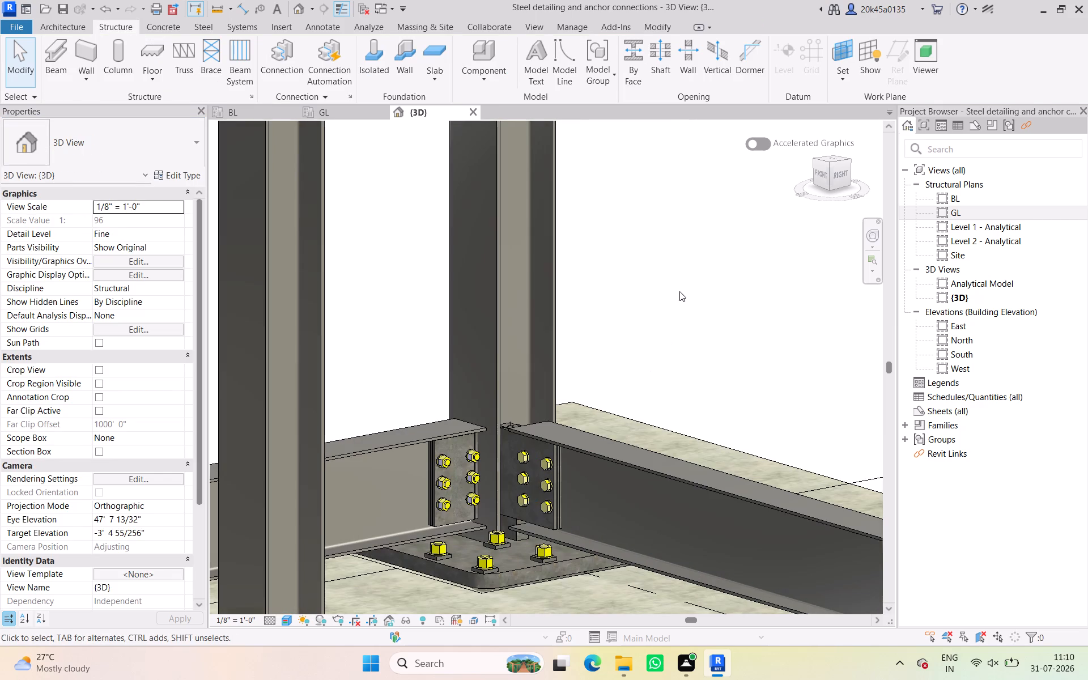
{"action": "left_click", "coordinate": [682, 289]}
{"action": "middle_click_drag", "start_coordinate": [600, 467], "coordinate": [573, 472], "text": "shift"}
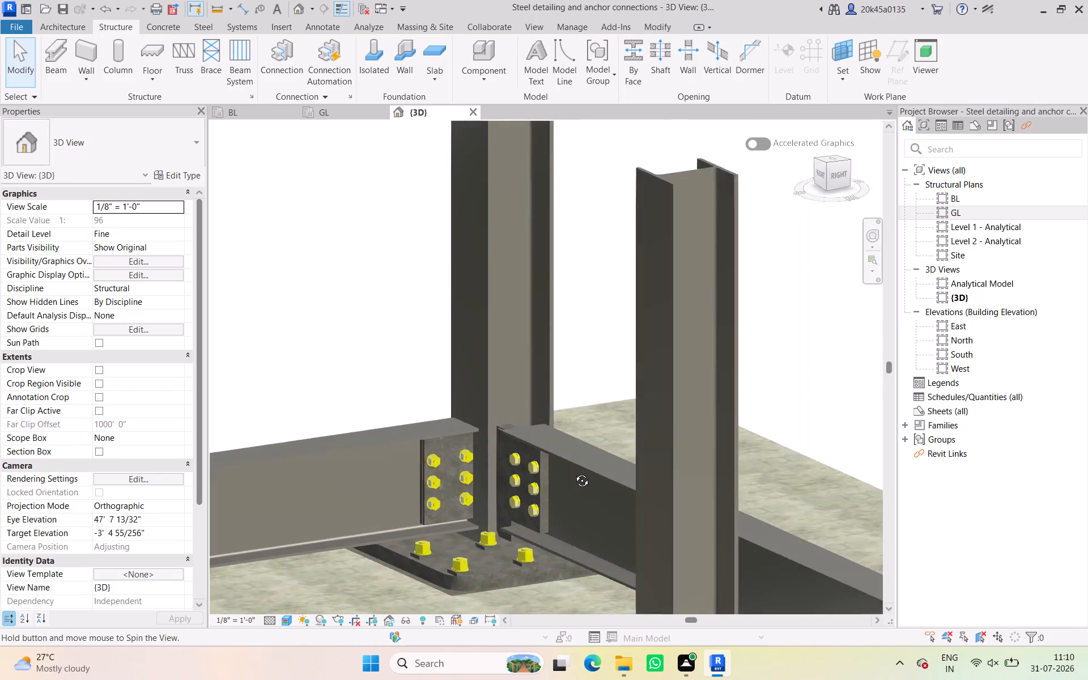
{"action": "middle_click_drag", "start_coordinate": [573, 472], "coordinate": [379, 491], "text": "shift"}
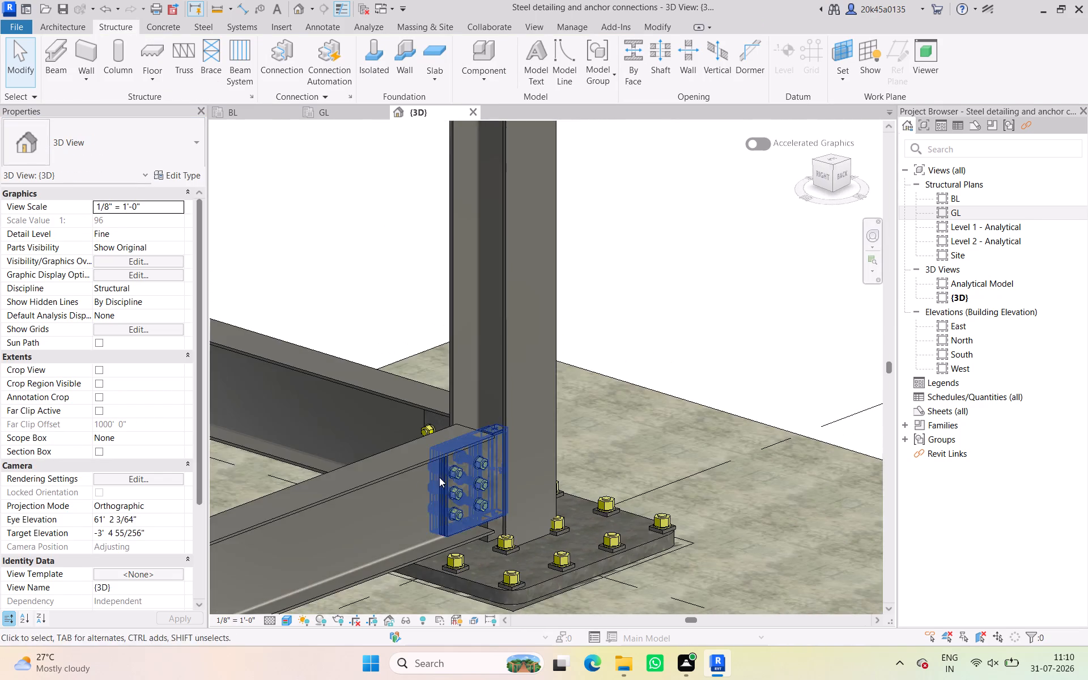
{"action": "scroll", "coordinate": [443, 478], "scroll_direction": "up", "scroll_amount": 4}
{"action": "middle_click_drag", "start_coordinate": [443, 478], "coordinate": [350, 501]}
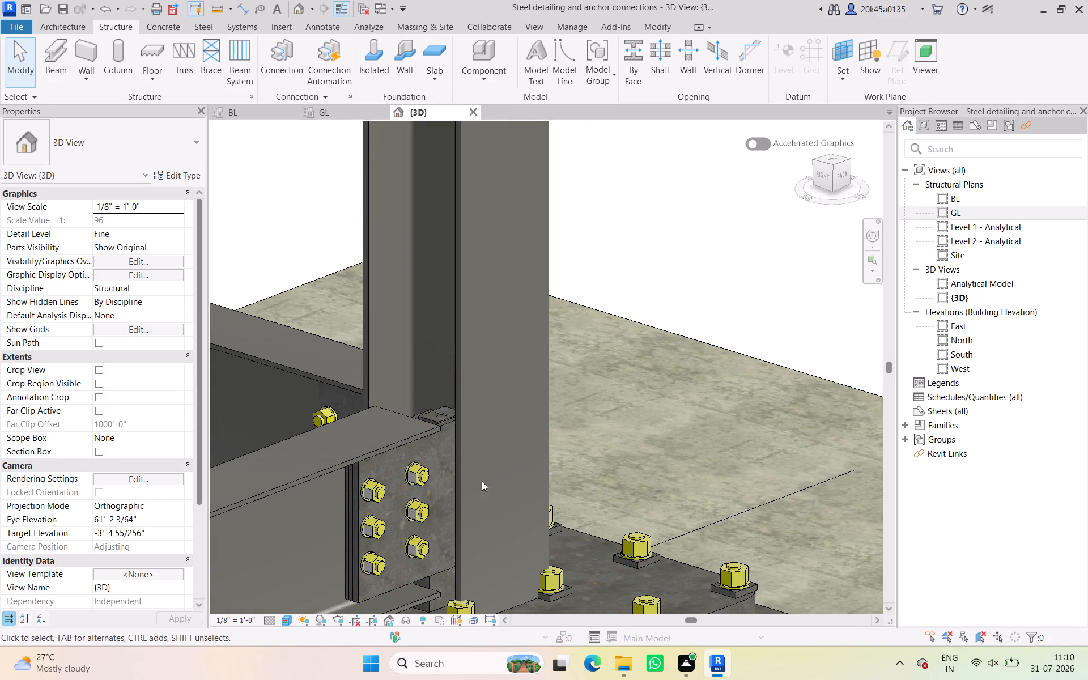
{"action": "scroll", "coordinate": [448, 487], "scroll_direction": "down", "scroll_amount": 6}
{"action": "middle_click_drag", "start_coordinate": [444, 488], "coordinate": [619, 478], "text": "shift"}
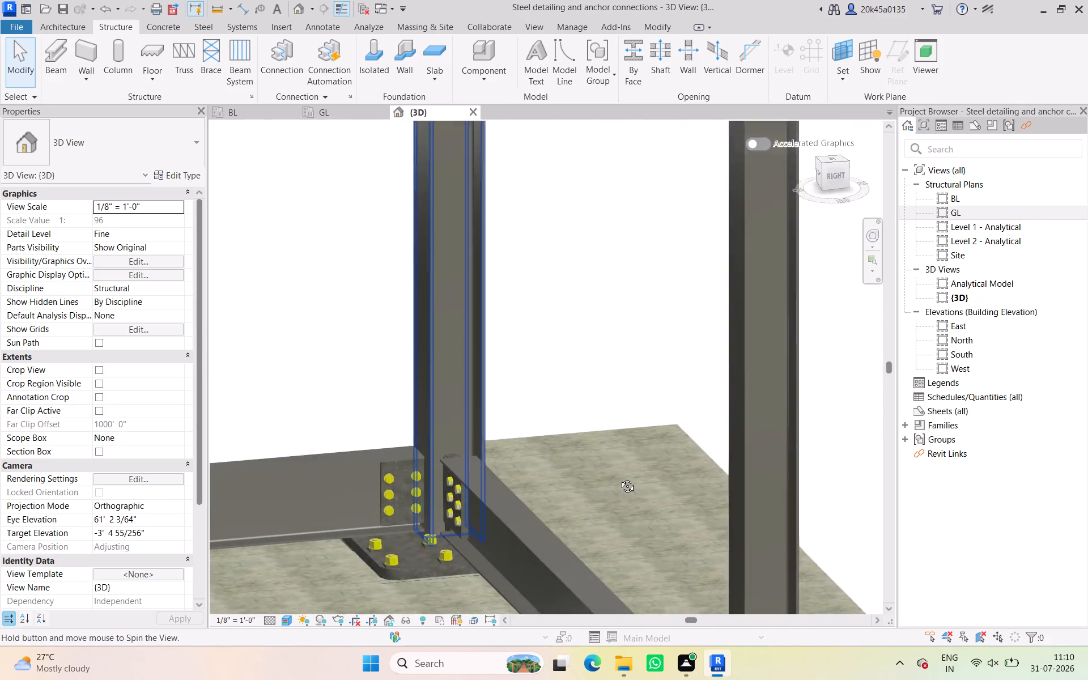
{"action": "middle_click_drag", "start_coordinate": [619, 478], "coordinate": [702, 496], "text": "shift"}
{"action": "scroll", "coordinate": [504, 491], "scroll_direction": "down", "scroll_amount": 6}
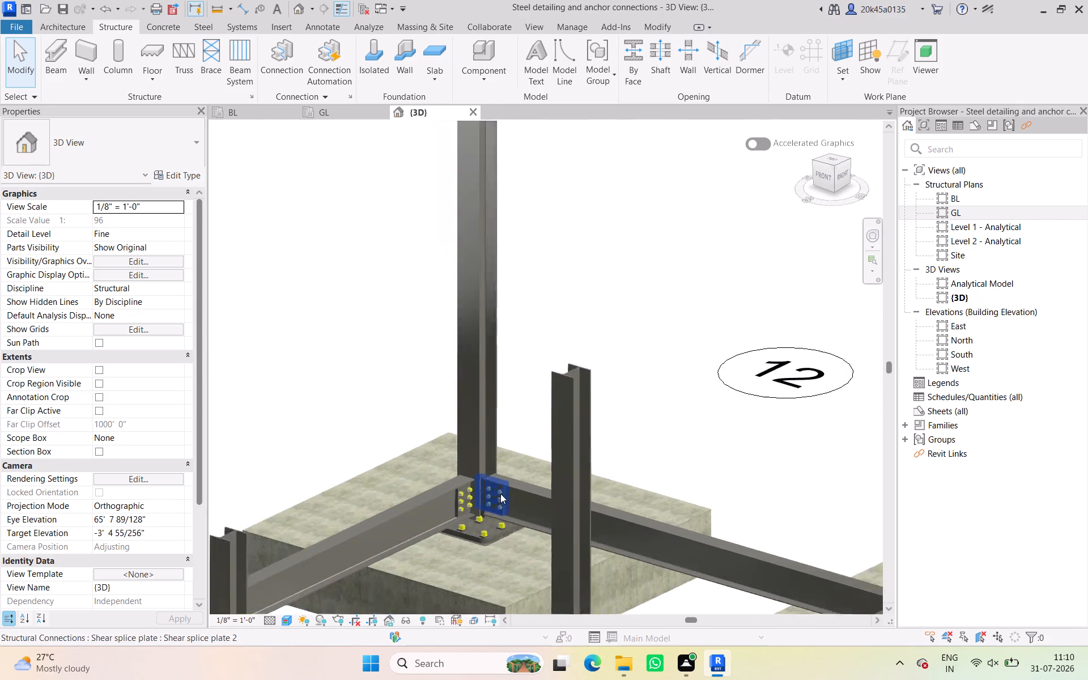
{"action": "scroll", "coordinate": [480, 513], "scroll_direction": "down", "scroll_amount": 5}
{"action": "scroll", "coordinate": [488, 500], "scroll_direction": "up", "scroll_amount": 17}
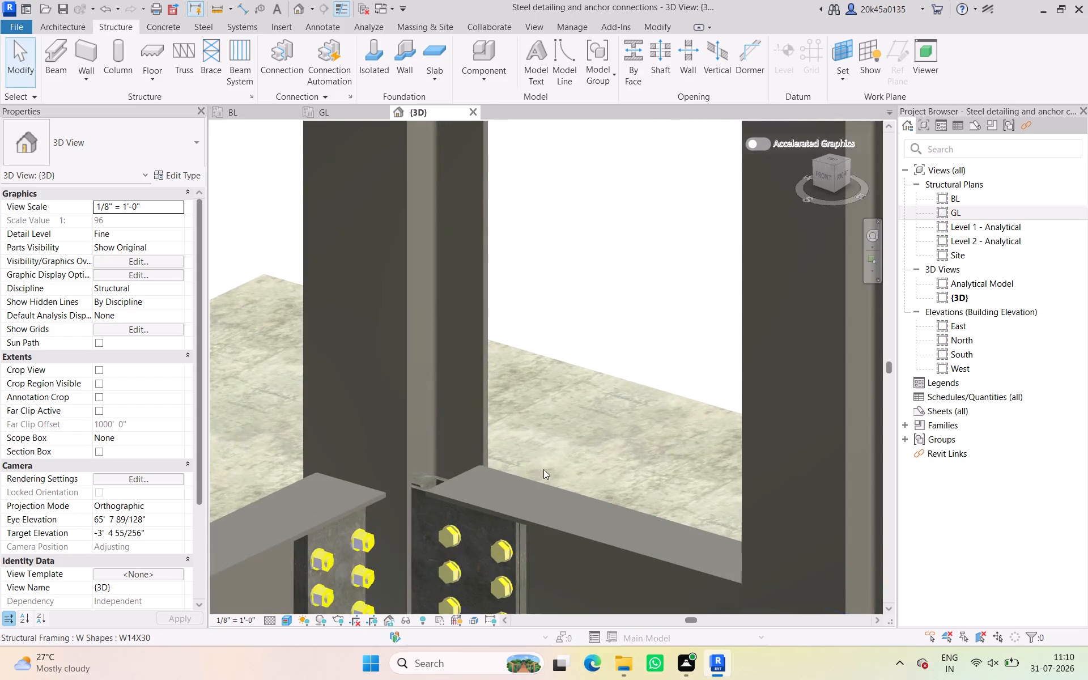
Select all Shear splice plate 2 connections and copy them in the GL plan from grid 6 to grids 5, 4, 3 and 2 along grid 12.
{"action": "scroll", "coordinate": [566, 470], "scroll_direction": "down", "scroll_amount": 19}
{"action": "middle_click_drag", "start_coordinate": [567, 484], "coordinate": [641, 509], "text": "shift"}
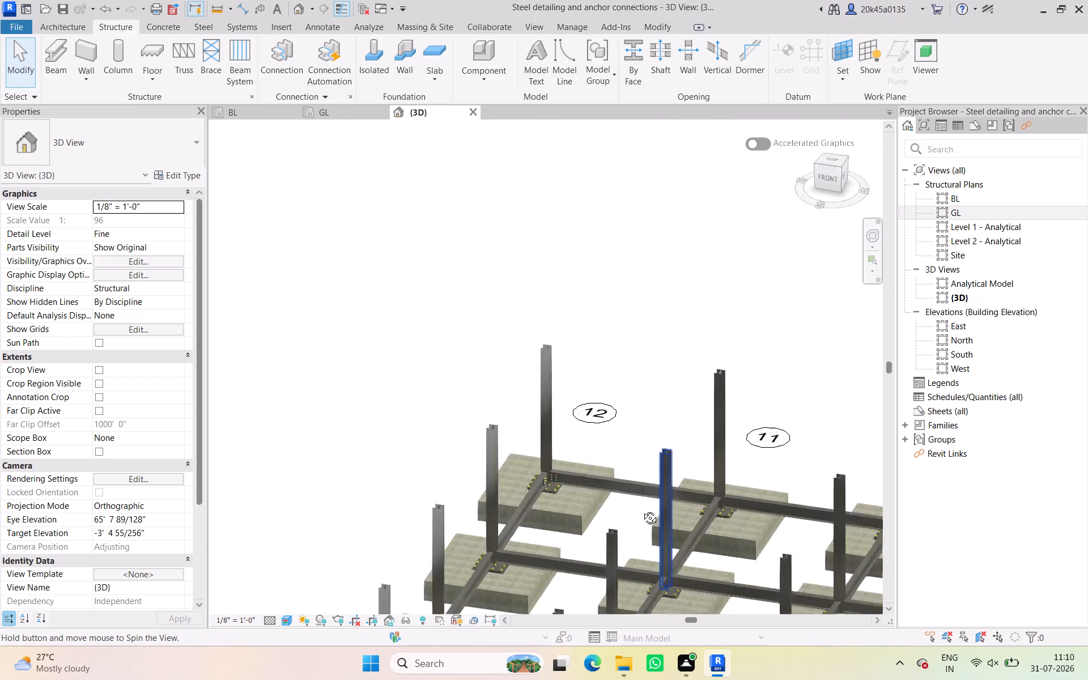
{"action": "middle_click_drag", "start_coordinate": [641, 509], "coordinate": [865, 523], "text": "shift"}
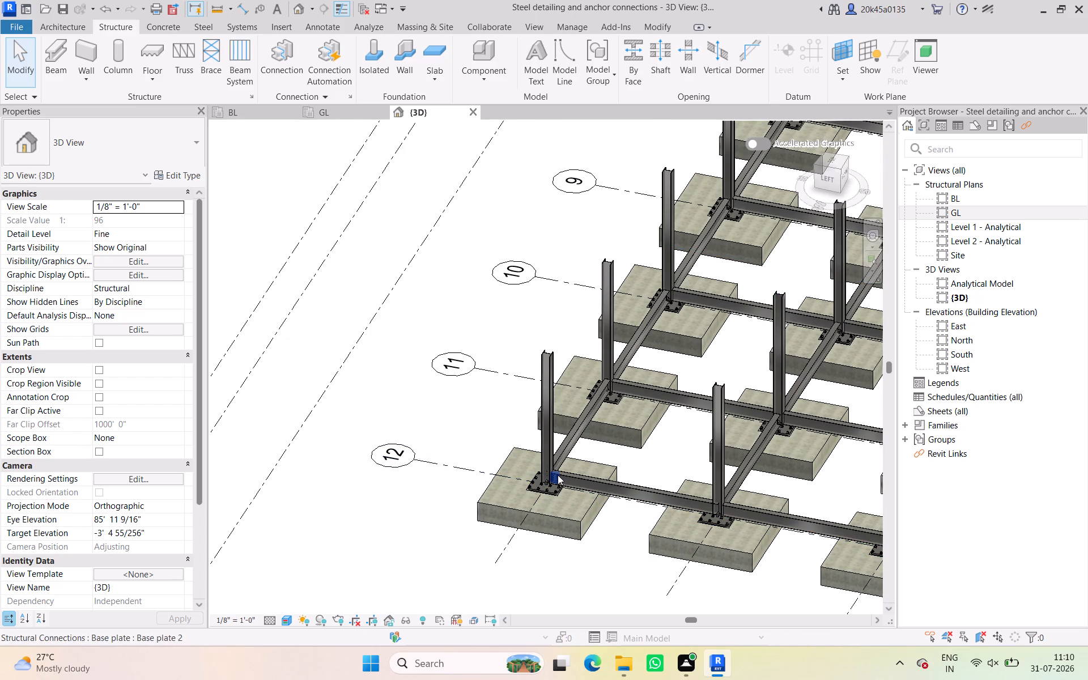
{"action": "left_click", "coordinate": [558, 475]}
{"action": "type", "text": "sa"}
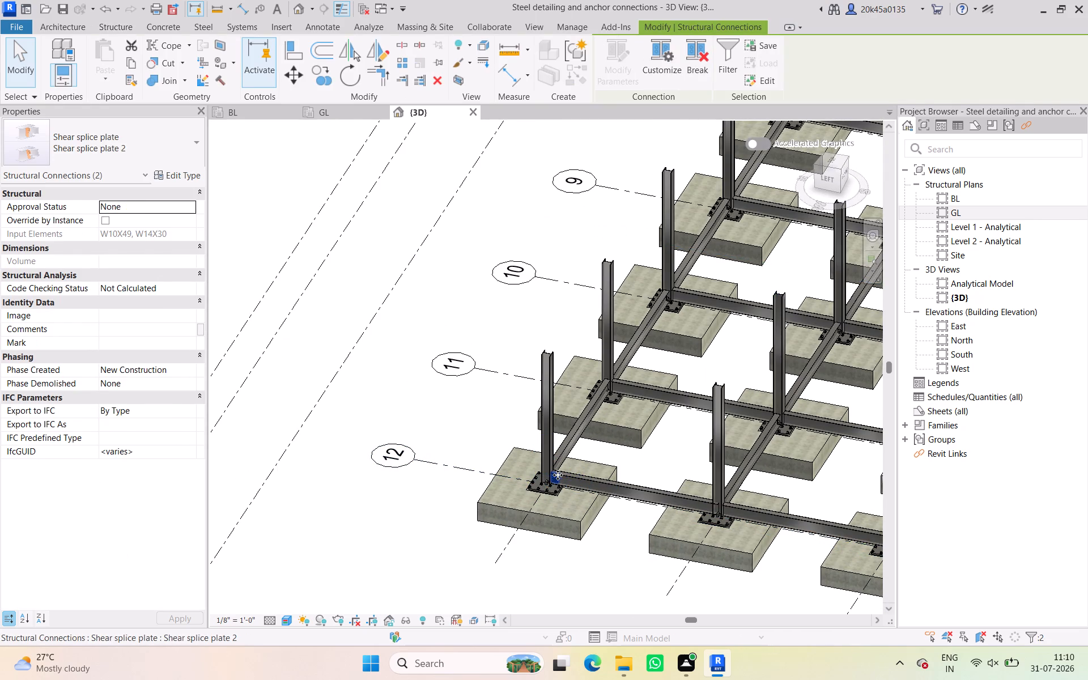
{"action": "scroll", "coordinate": [565, 483], "scroll_direction": "down", "scroll_amount": 3}
{"action": "middle_click_drag", "start_coordinate": [566, 484], "coordinate": [404, 478]}
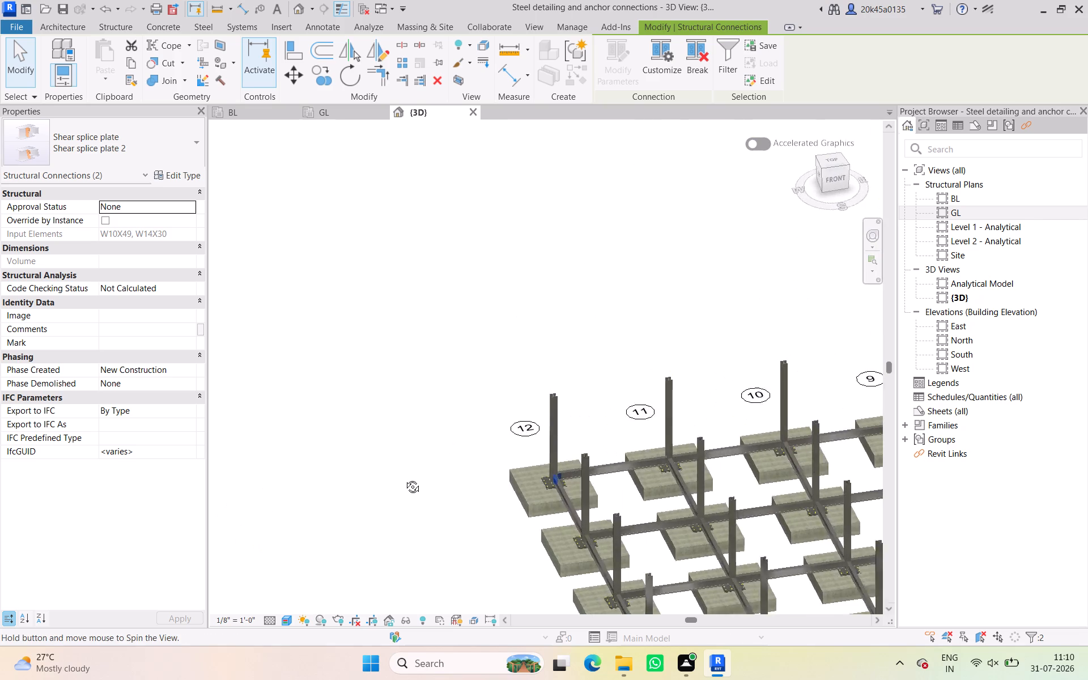
{"action": "middle_click_drag", "start_coordinate": [404, 478], "coordinate": [522, 559]}
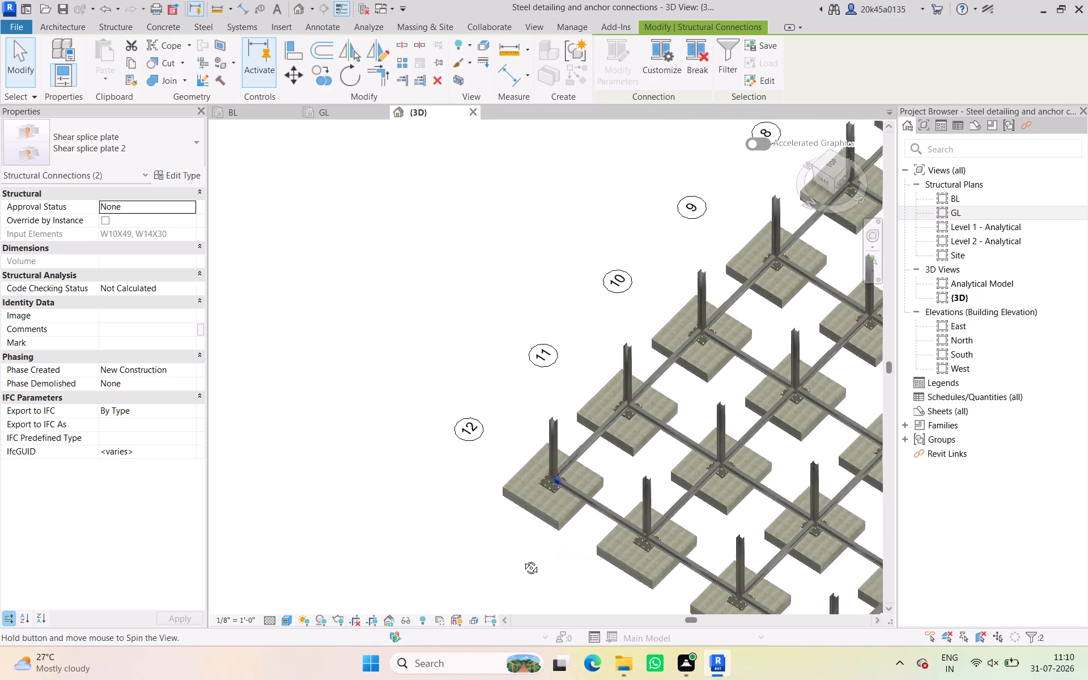
{"action": "middle_click_drag", "start_coordinate": [522, 559], "coordinate": [609, 583]}
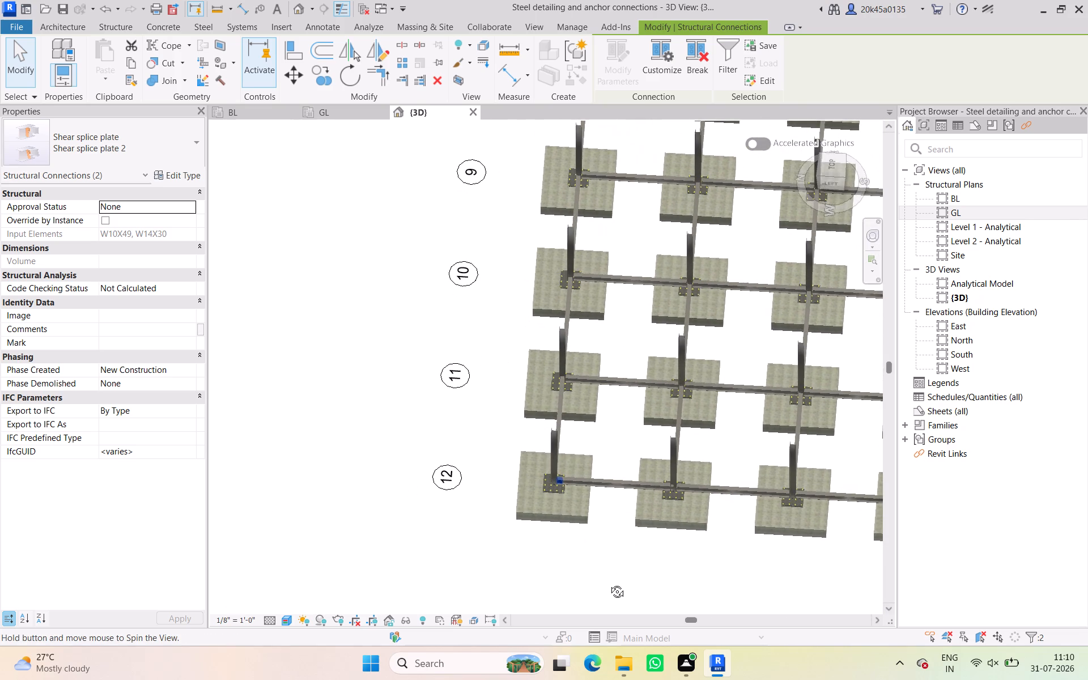
{"action": "middle_click_drag", "start_coordinate": [609, 583], "coordinate": [609, 586]}
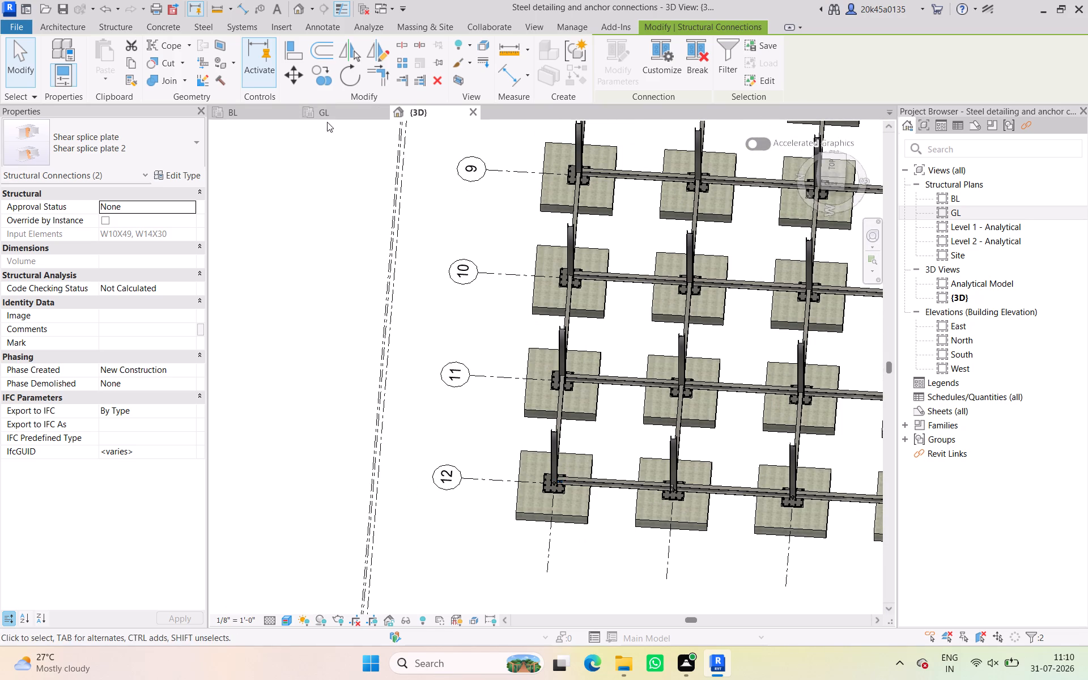
{"action": "left_click", "coordinate": [327, 109]}
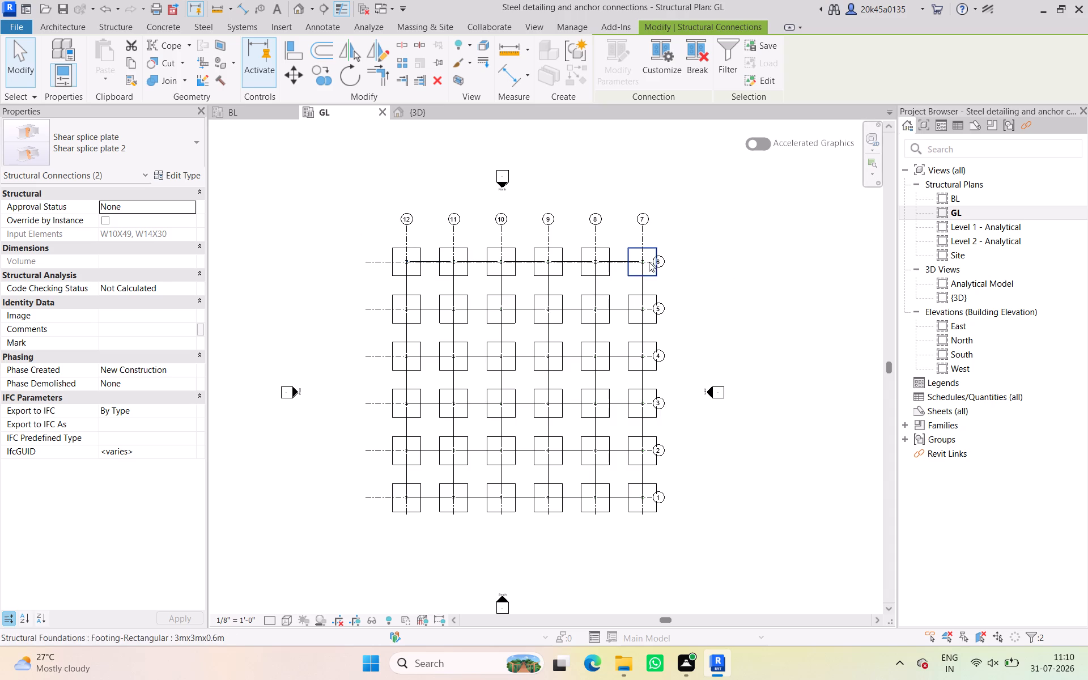
{"action": "left_click", "coordinate": [327, 72]}
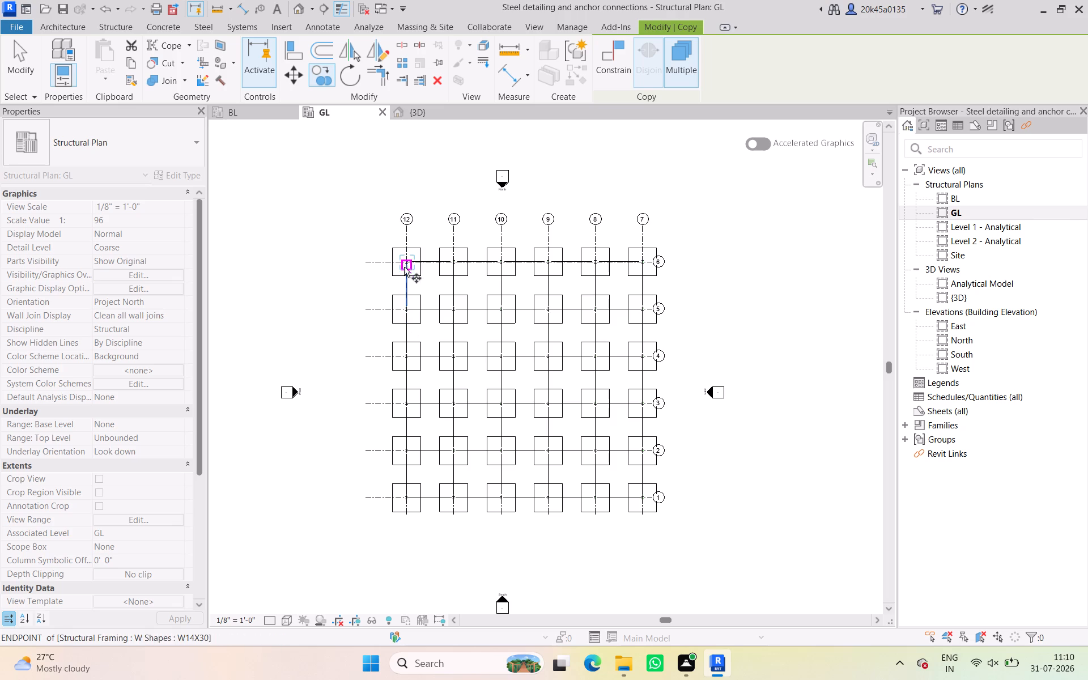
{"action": "left_click", "coordinate": [377, 261]}
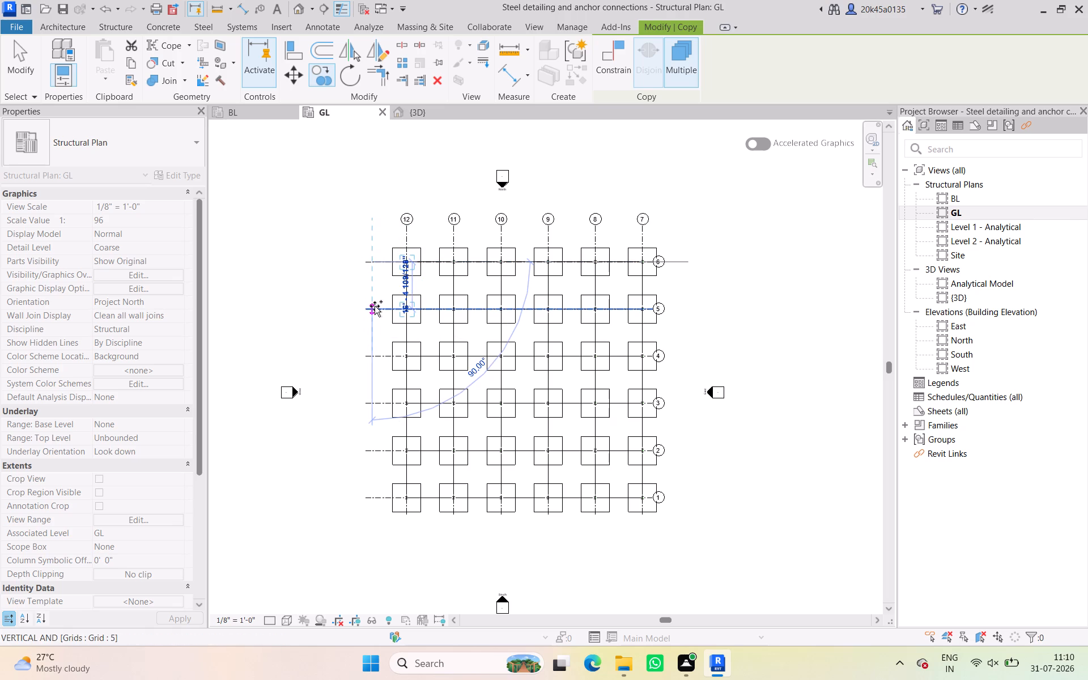
{"action": "left_click", "coordinate": [375, 306]}
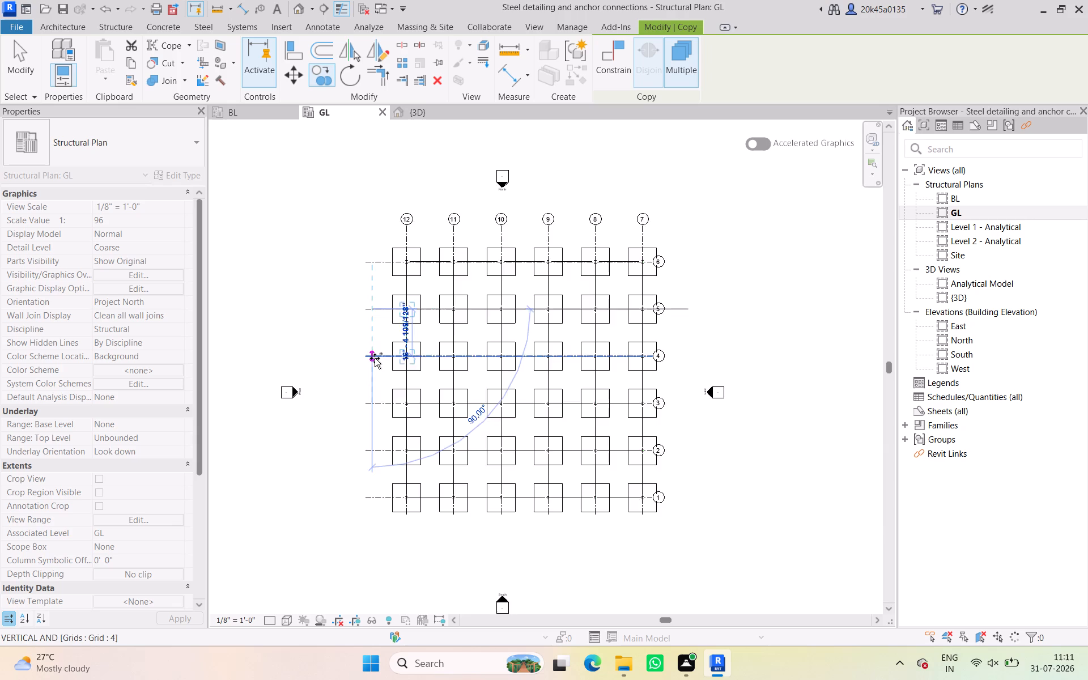
{"action": "scroll", "coordinate": [375, 358], "scroll_direction": "up", "scroll_amount": 5}
{"action": "left_click", "coordinate": [368, 352]}
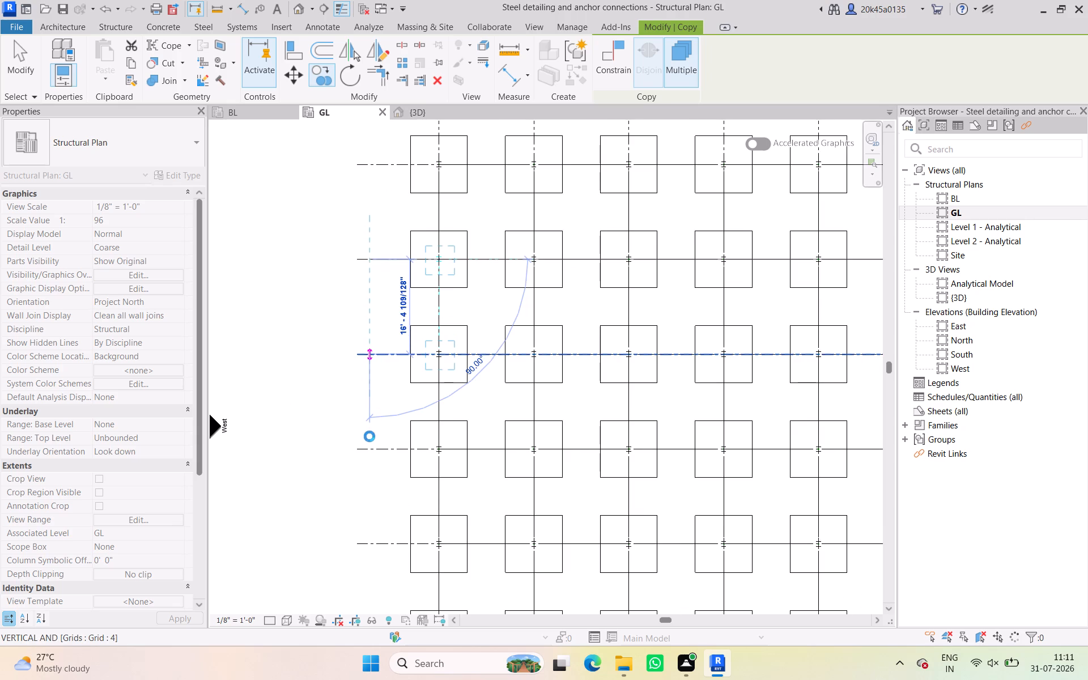
{"action": "left_click", "coordinate": [368, 449]}
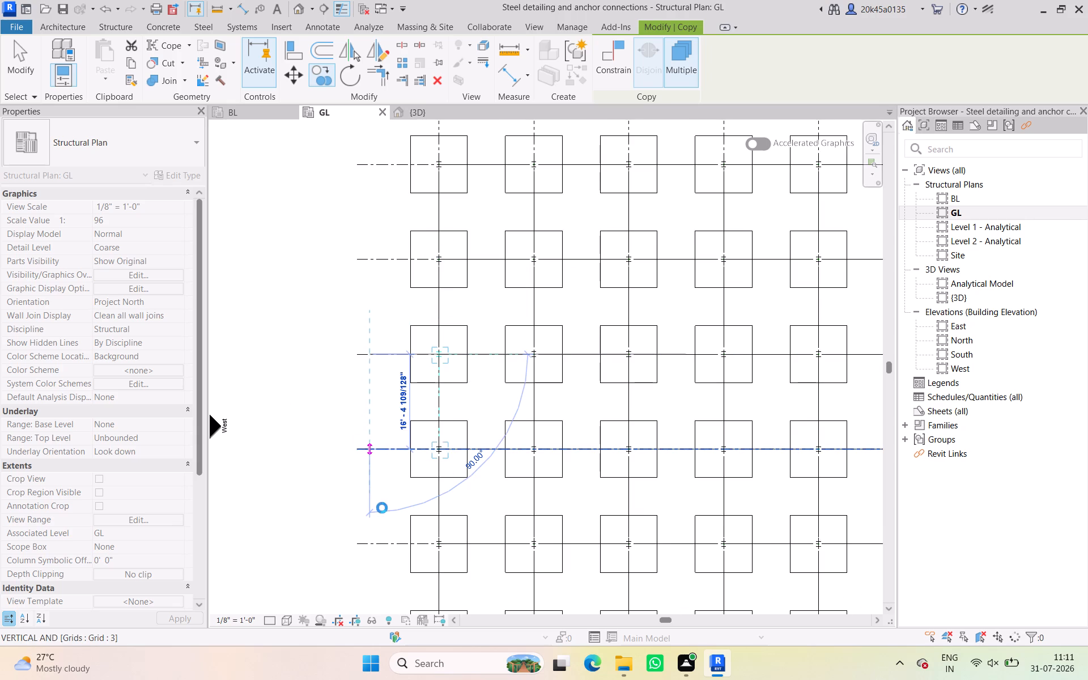
{"action": "left_click", "coordinate": [371, 544]}
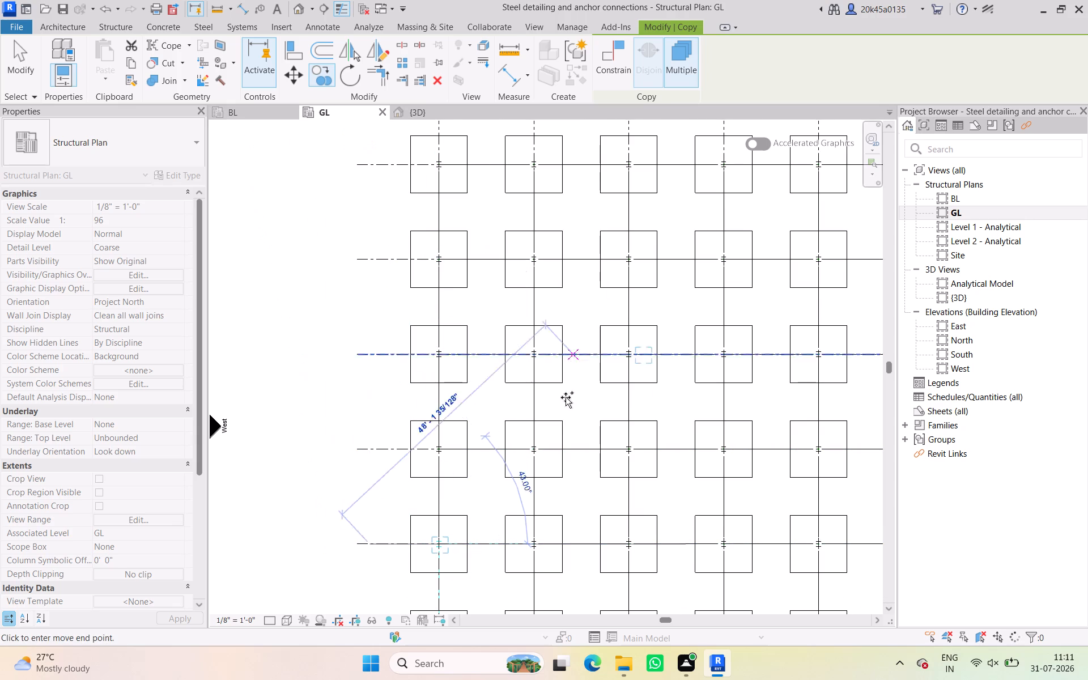
{"action": "left_click", "coordinate": [24, 58]}
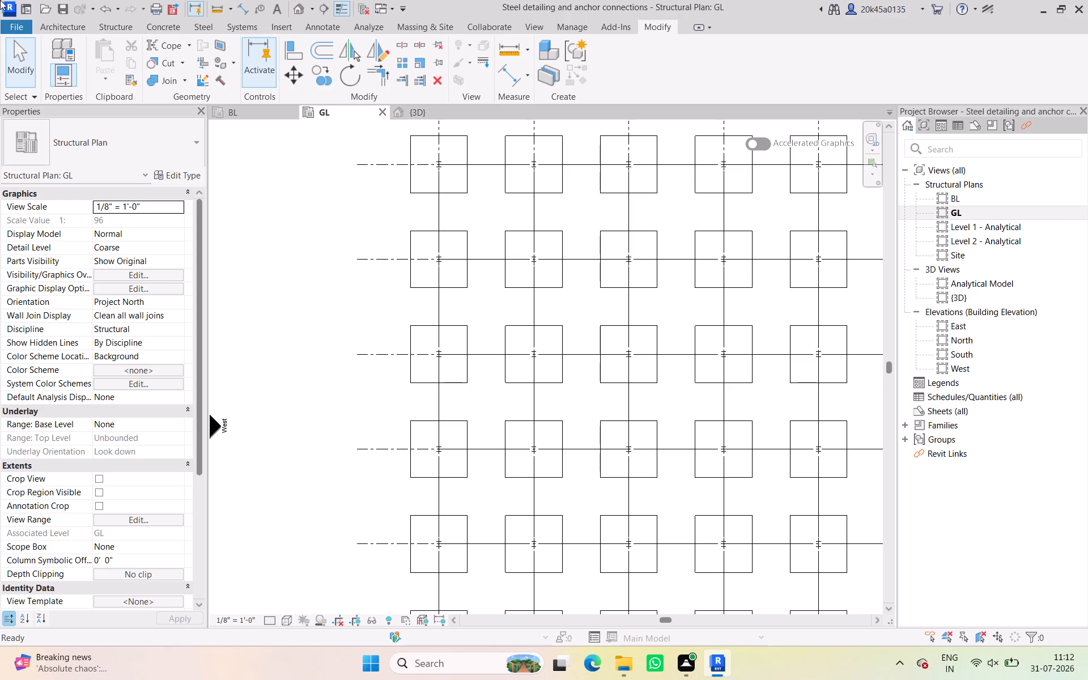
Return to the 3D view and examine the splice plate connections at the grid 12 corner column base.
{"action": "left_click", "coordinate": [426, 109]}
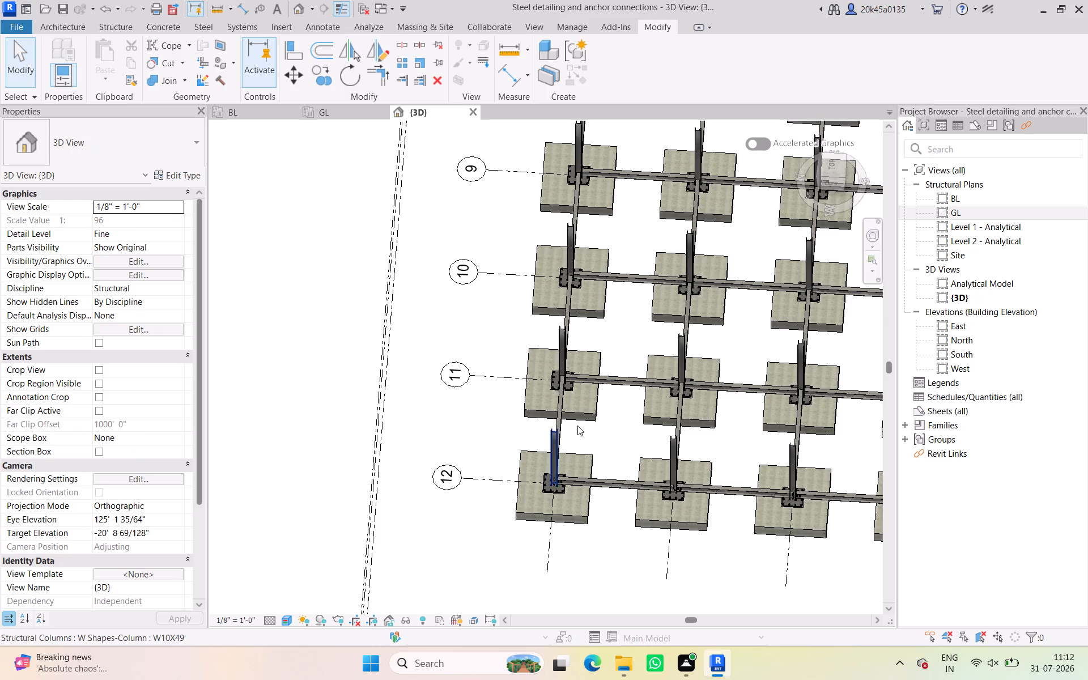
{"action": "scroll", "coordinate": [577, 434], "scroll_direction": "up", "scroll_amount": 4}
{"action": "scroll", "coordinate": [566, 508], "scroll_direction": "up", "scroll_amount": 10}
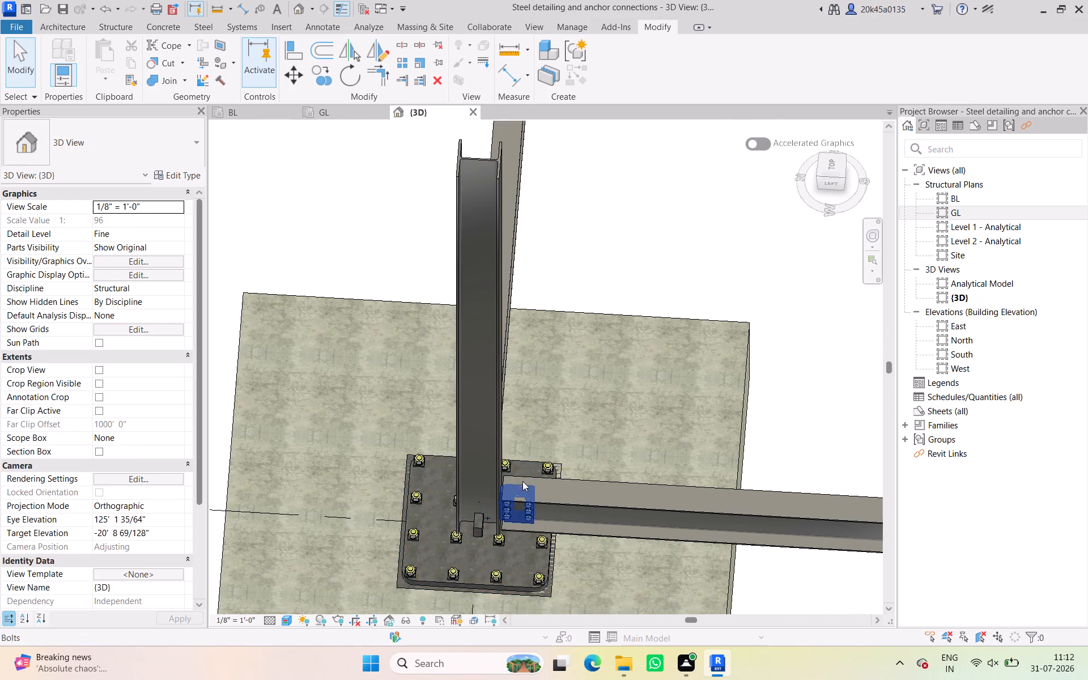
{"action": "middle_click_drag", "start_coordinate": [658, 463], "coordinate": [640, 496], "text": "shift"}
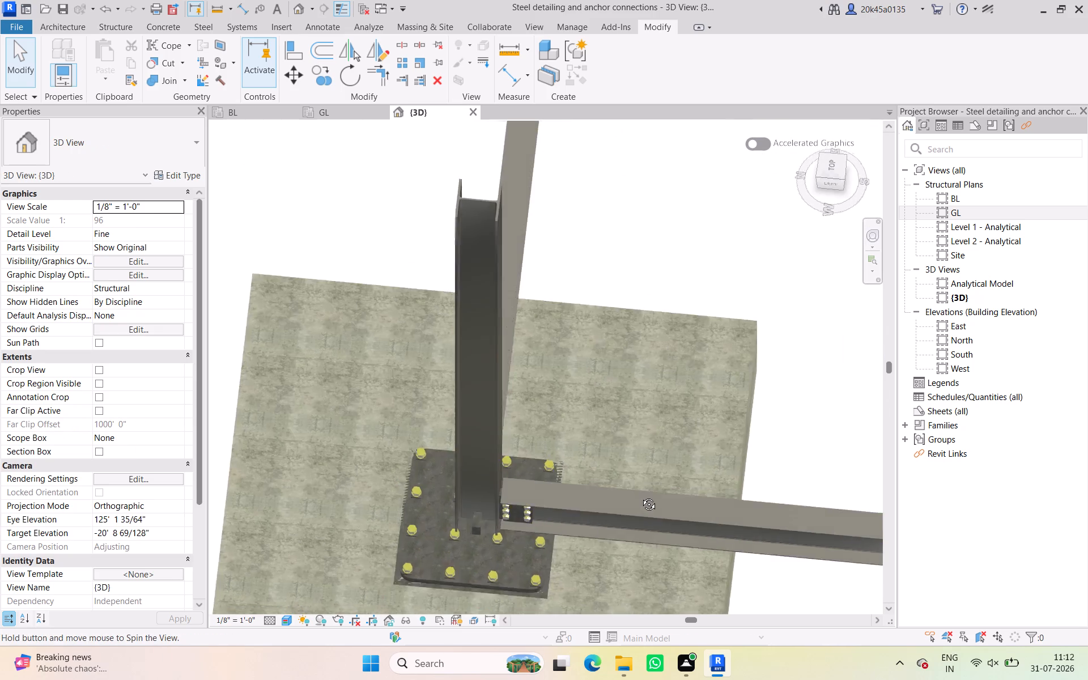
{"action": "middle_click_drag", "start_coordinate": [640, 496], "coordinate": [639, 489], "text": "shift"}
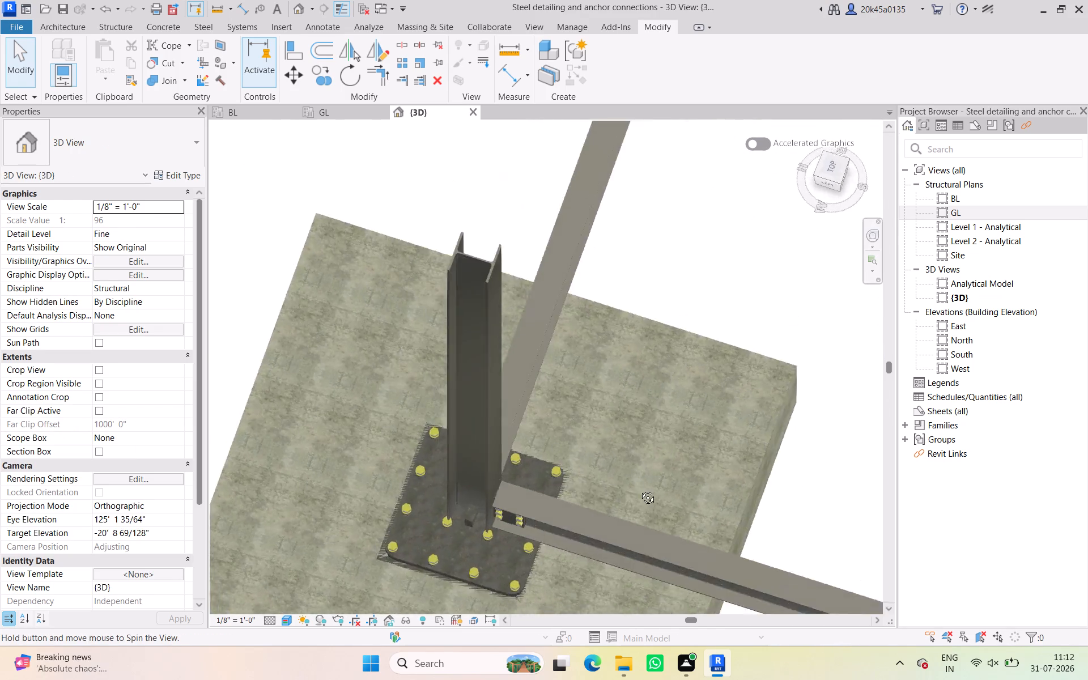
{"action": "middle_click_drag", "start_coordinate": [639, 489], "coordinate": [696, 452], "text": "shift"}
{"action": "scroll", "coordinate": [572, 461], "scroll_direction": "down", "scroll_amount": 5}
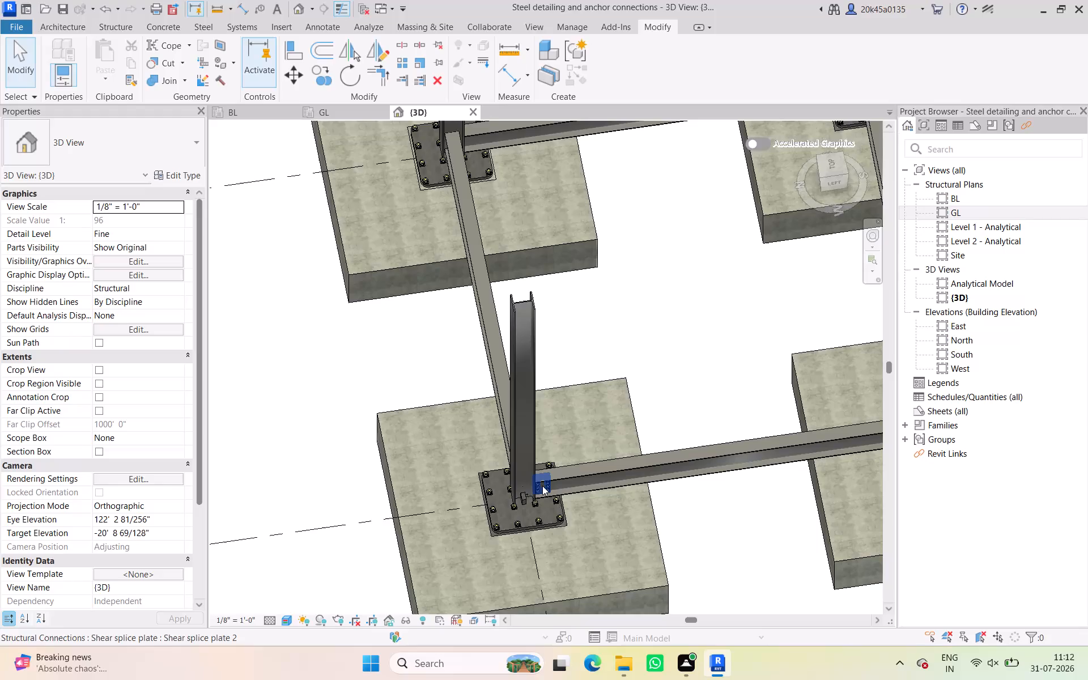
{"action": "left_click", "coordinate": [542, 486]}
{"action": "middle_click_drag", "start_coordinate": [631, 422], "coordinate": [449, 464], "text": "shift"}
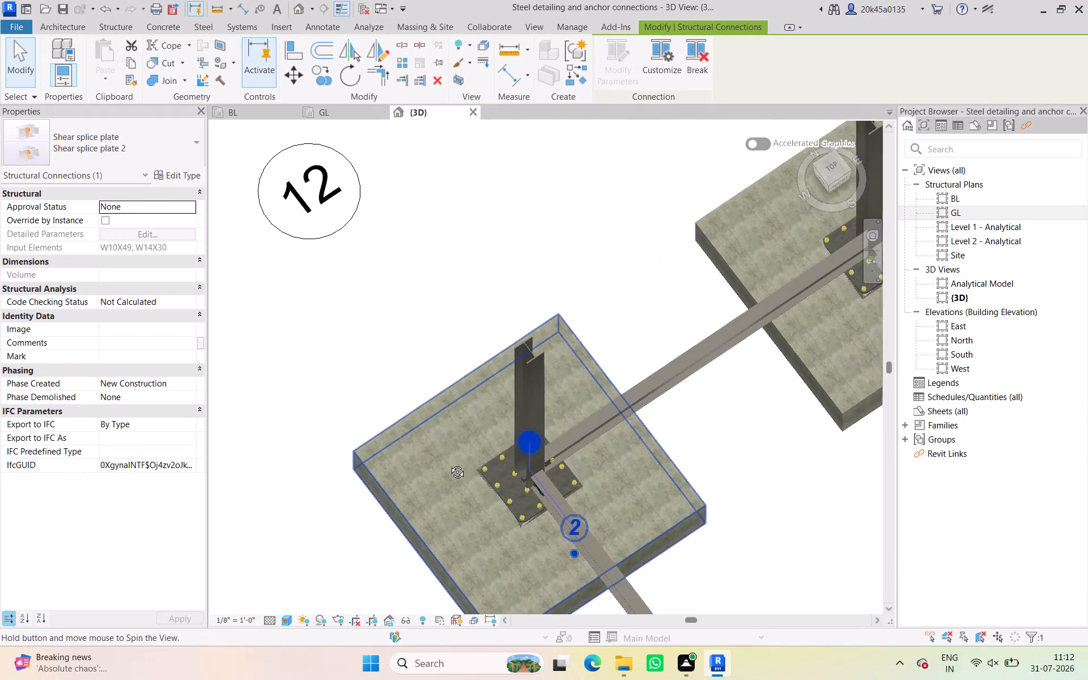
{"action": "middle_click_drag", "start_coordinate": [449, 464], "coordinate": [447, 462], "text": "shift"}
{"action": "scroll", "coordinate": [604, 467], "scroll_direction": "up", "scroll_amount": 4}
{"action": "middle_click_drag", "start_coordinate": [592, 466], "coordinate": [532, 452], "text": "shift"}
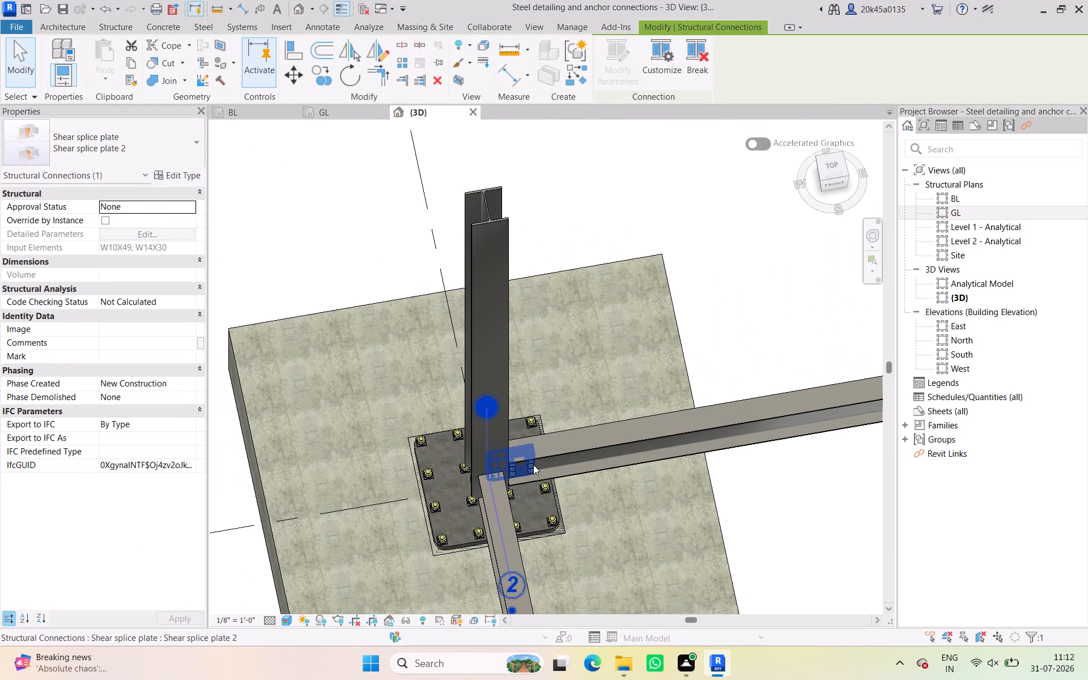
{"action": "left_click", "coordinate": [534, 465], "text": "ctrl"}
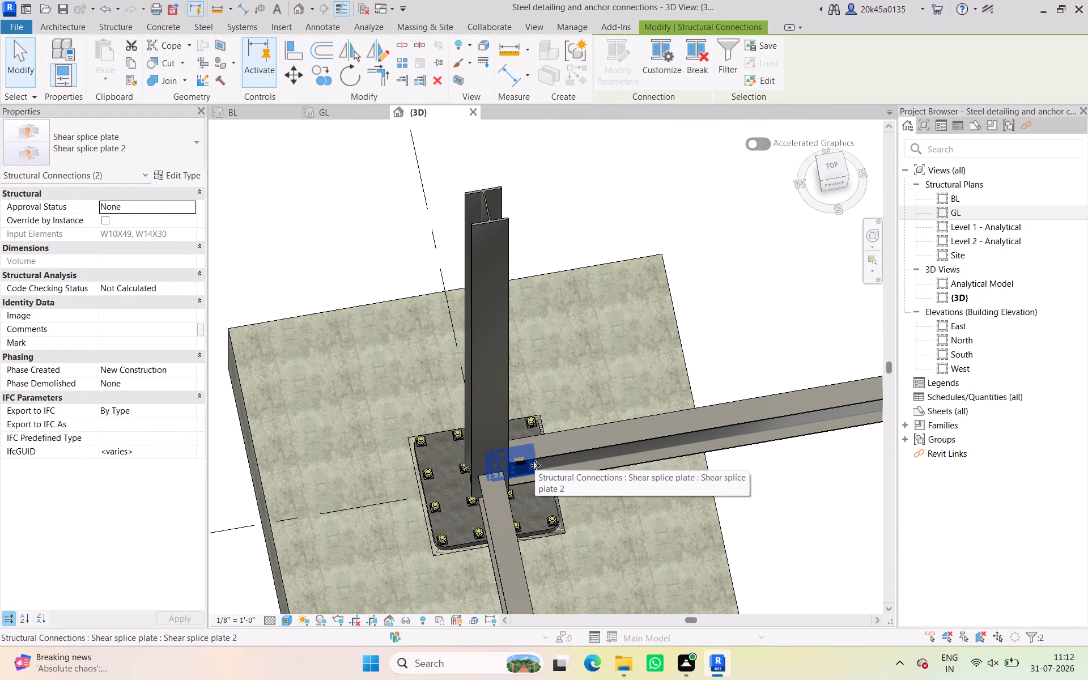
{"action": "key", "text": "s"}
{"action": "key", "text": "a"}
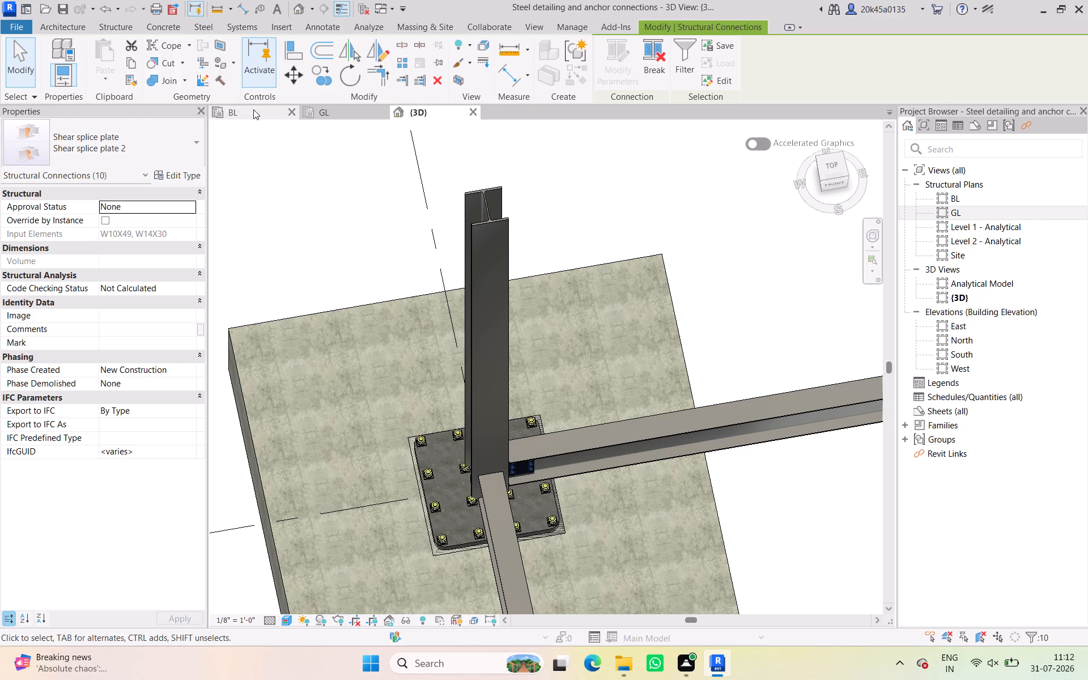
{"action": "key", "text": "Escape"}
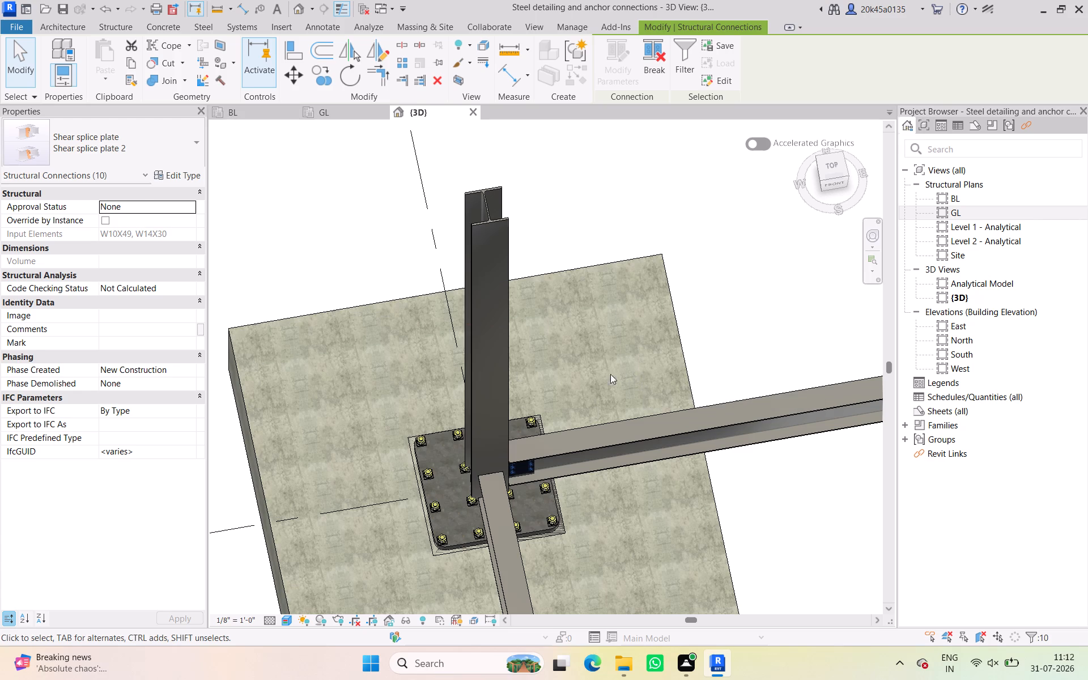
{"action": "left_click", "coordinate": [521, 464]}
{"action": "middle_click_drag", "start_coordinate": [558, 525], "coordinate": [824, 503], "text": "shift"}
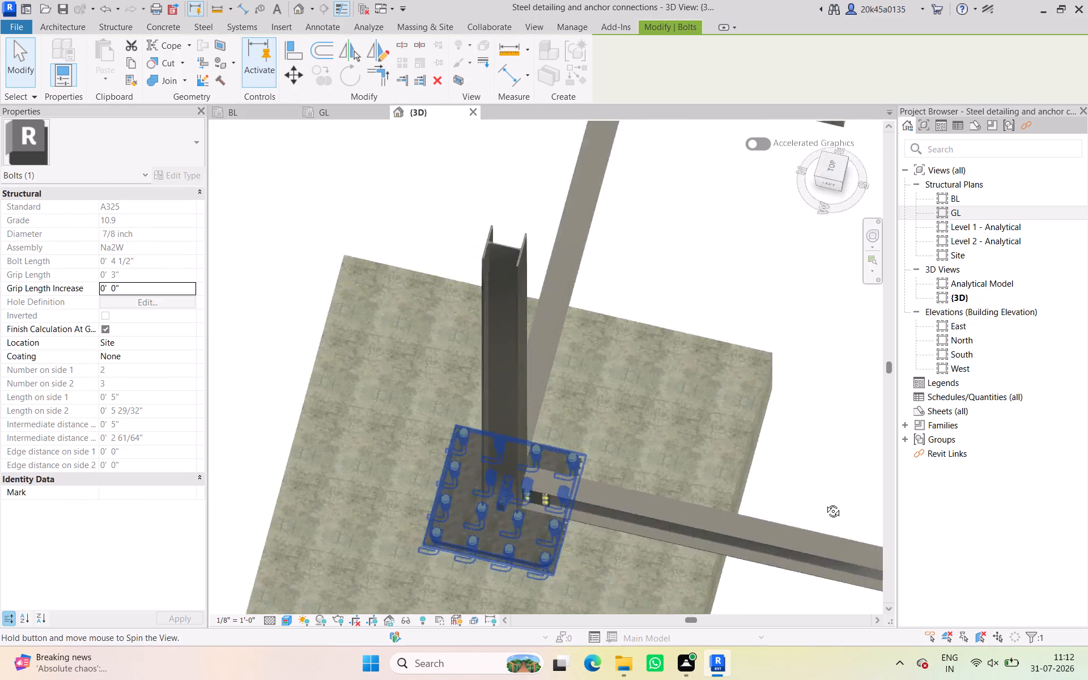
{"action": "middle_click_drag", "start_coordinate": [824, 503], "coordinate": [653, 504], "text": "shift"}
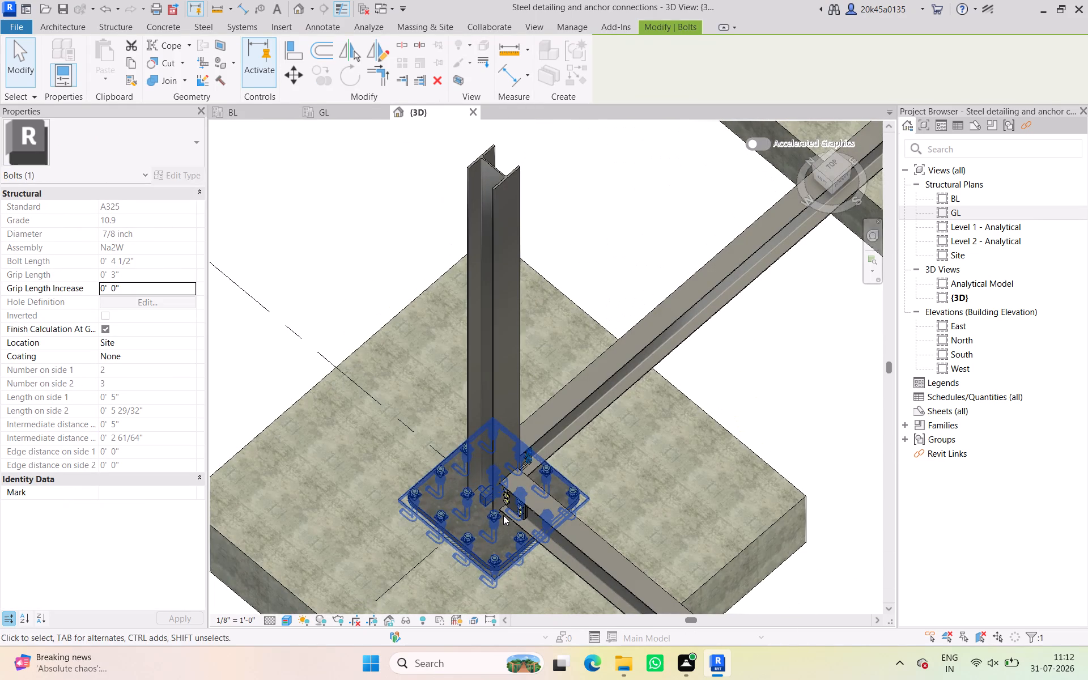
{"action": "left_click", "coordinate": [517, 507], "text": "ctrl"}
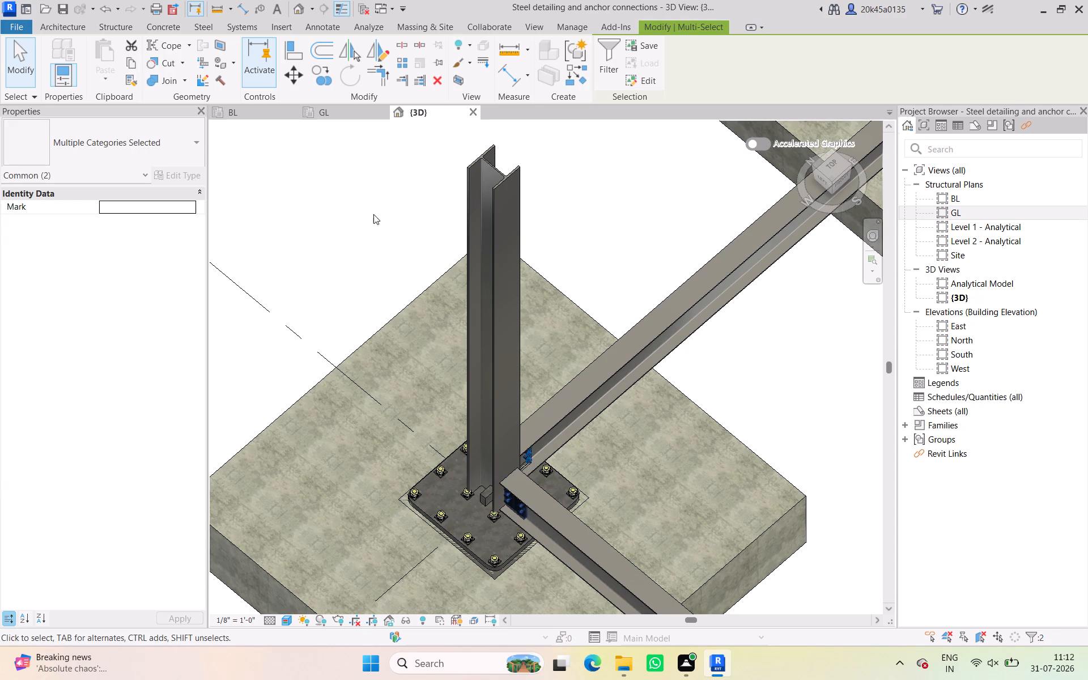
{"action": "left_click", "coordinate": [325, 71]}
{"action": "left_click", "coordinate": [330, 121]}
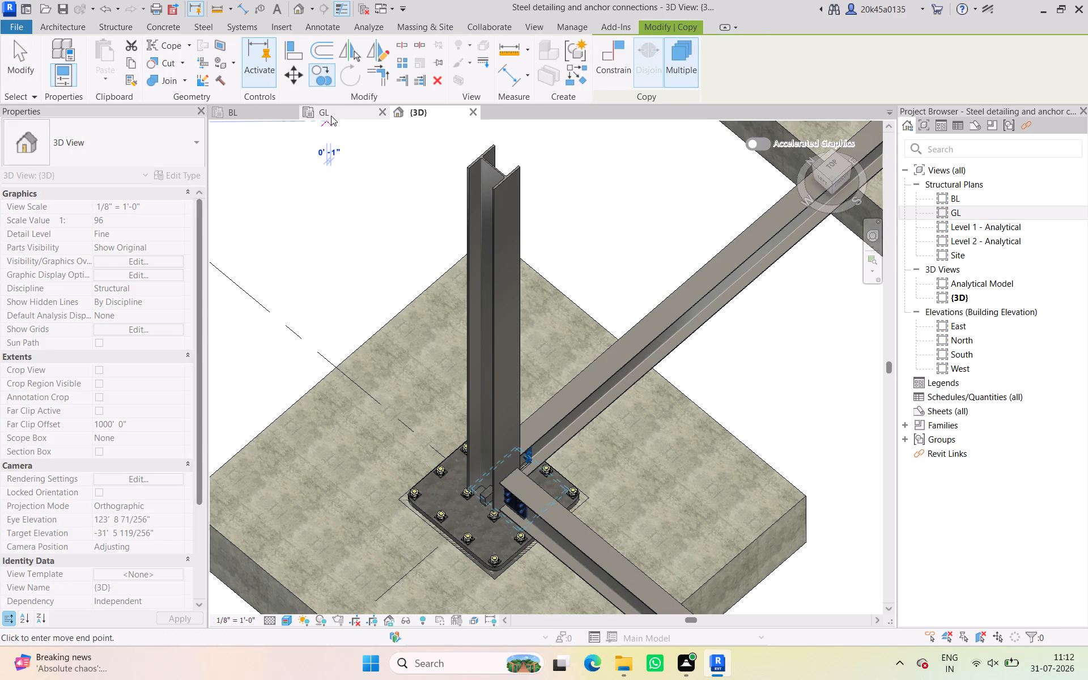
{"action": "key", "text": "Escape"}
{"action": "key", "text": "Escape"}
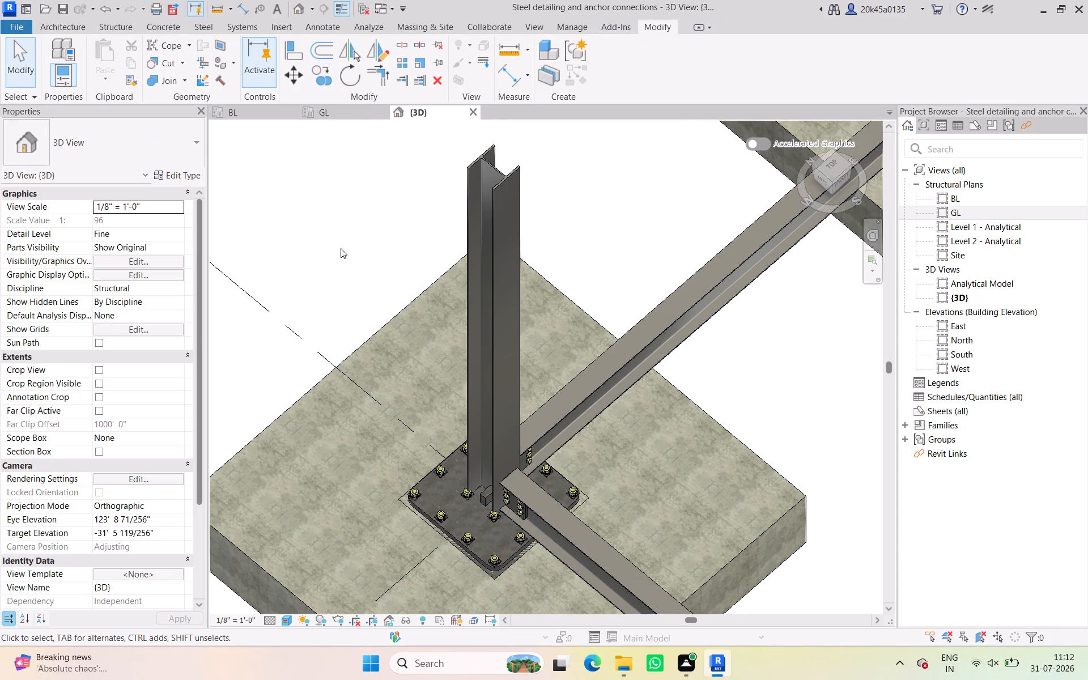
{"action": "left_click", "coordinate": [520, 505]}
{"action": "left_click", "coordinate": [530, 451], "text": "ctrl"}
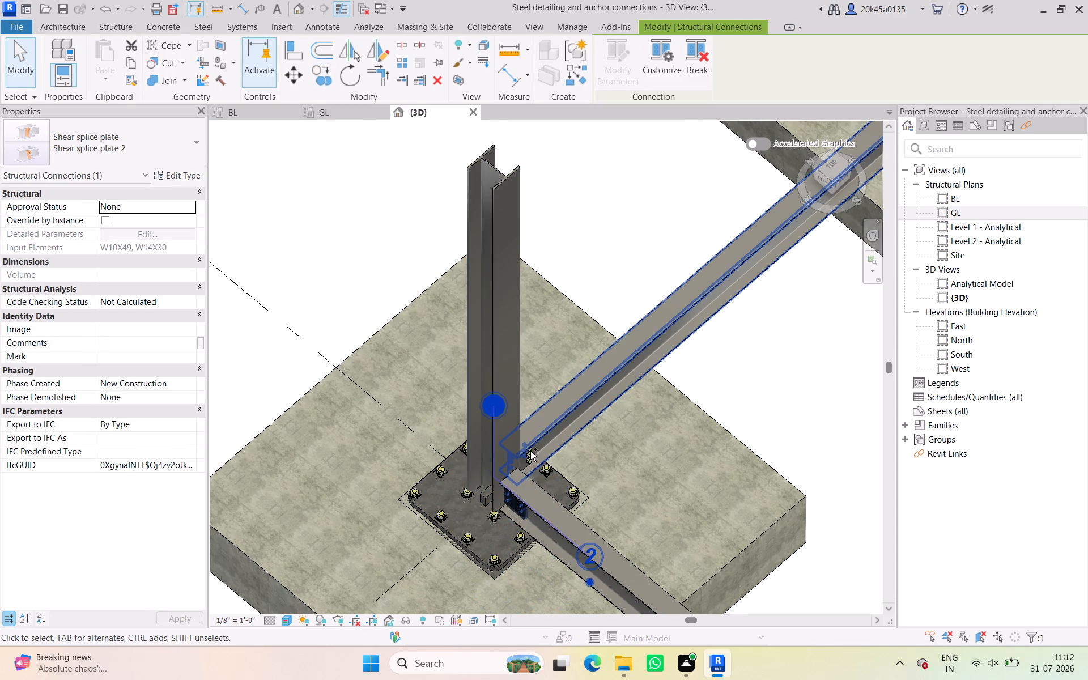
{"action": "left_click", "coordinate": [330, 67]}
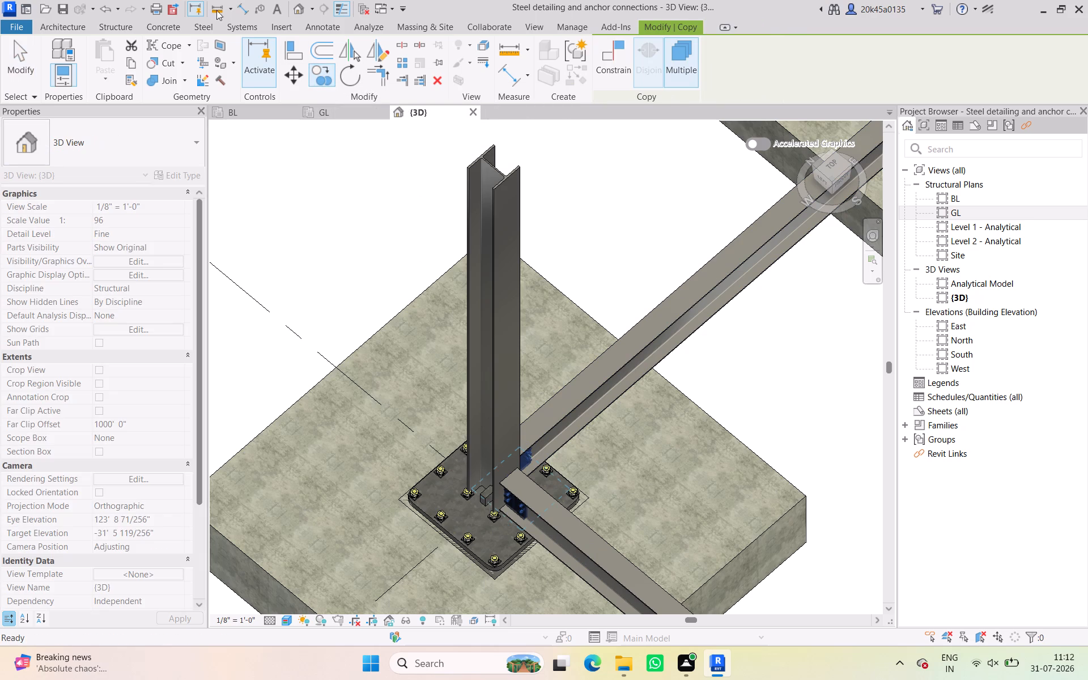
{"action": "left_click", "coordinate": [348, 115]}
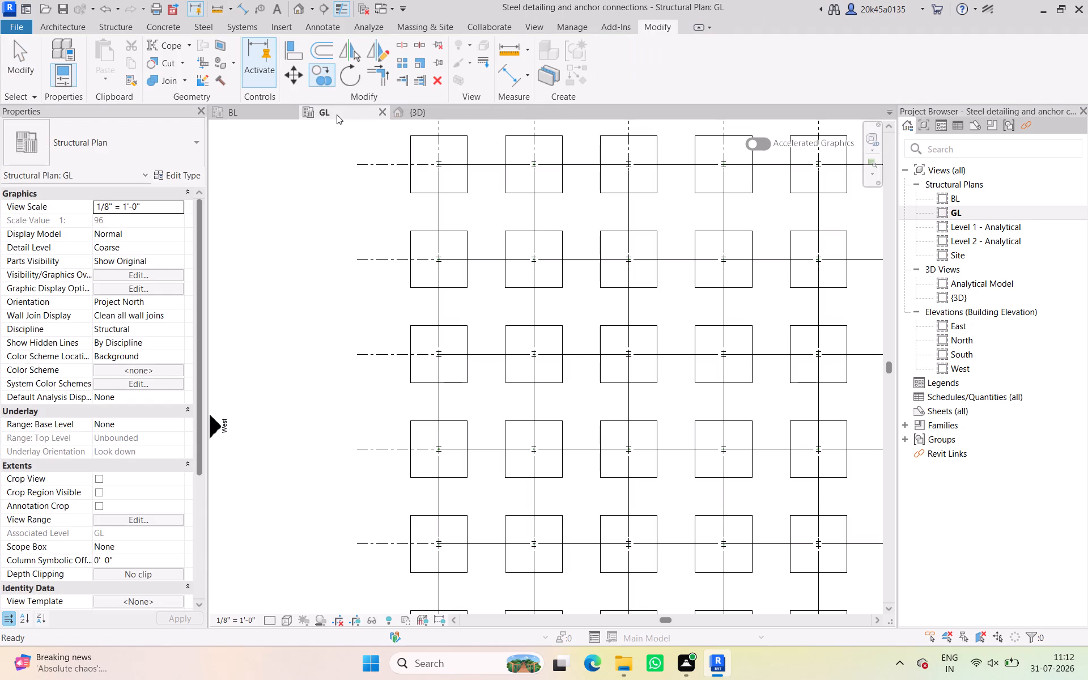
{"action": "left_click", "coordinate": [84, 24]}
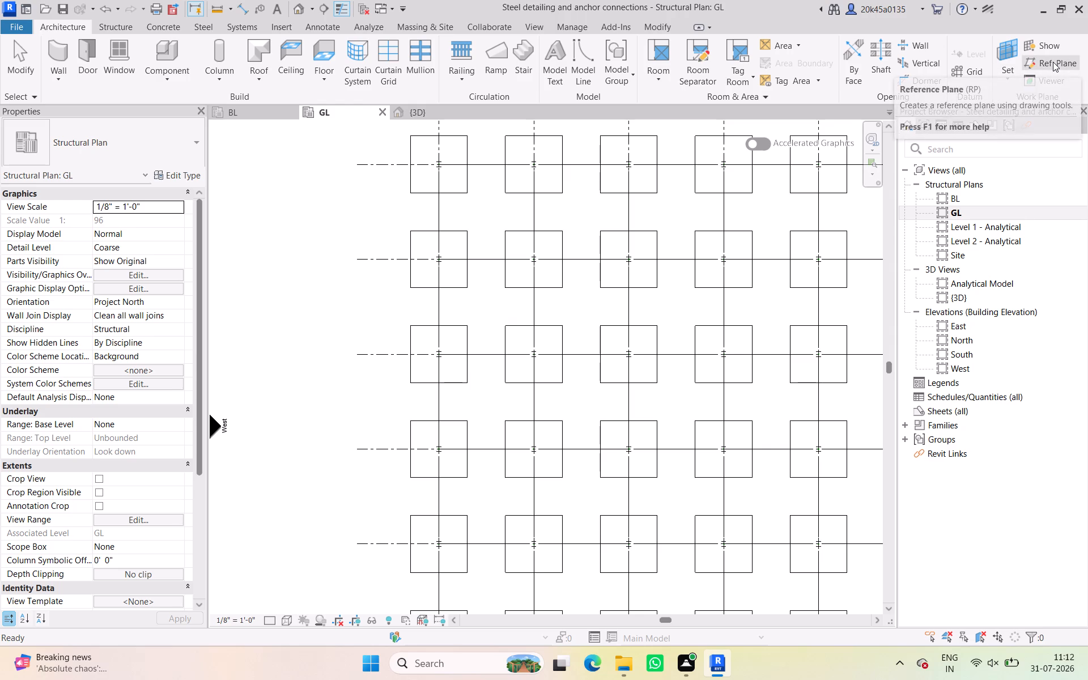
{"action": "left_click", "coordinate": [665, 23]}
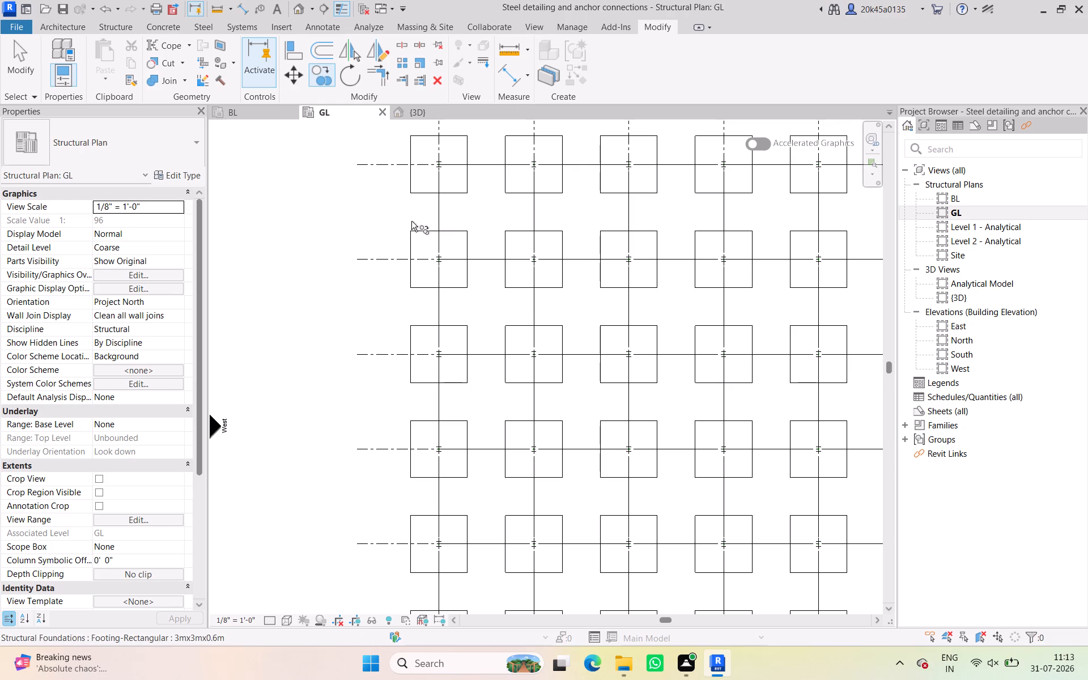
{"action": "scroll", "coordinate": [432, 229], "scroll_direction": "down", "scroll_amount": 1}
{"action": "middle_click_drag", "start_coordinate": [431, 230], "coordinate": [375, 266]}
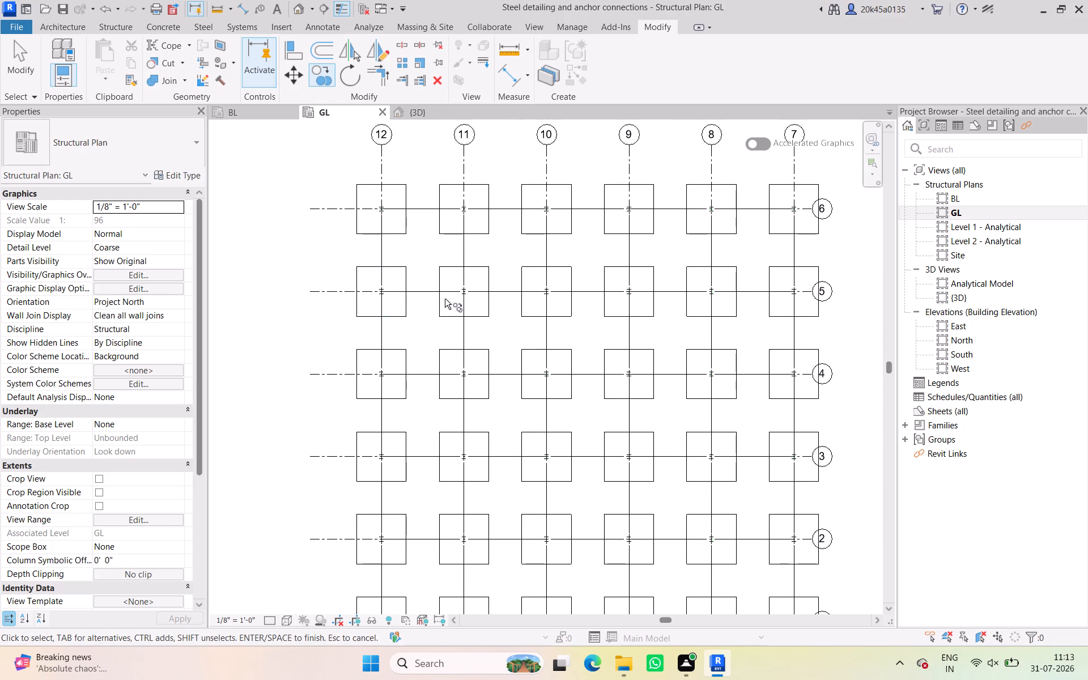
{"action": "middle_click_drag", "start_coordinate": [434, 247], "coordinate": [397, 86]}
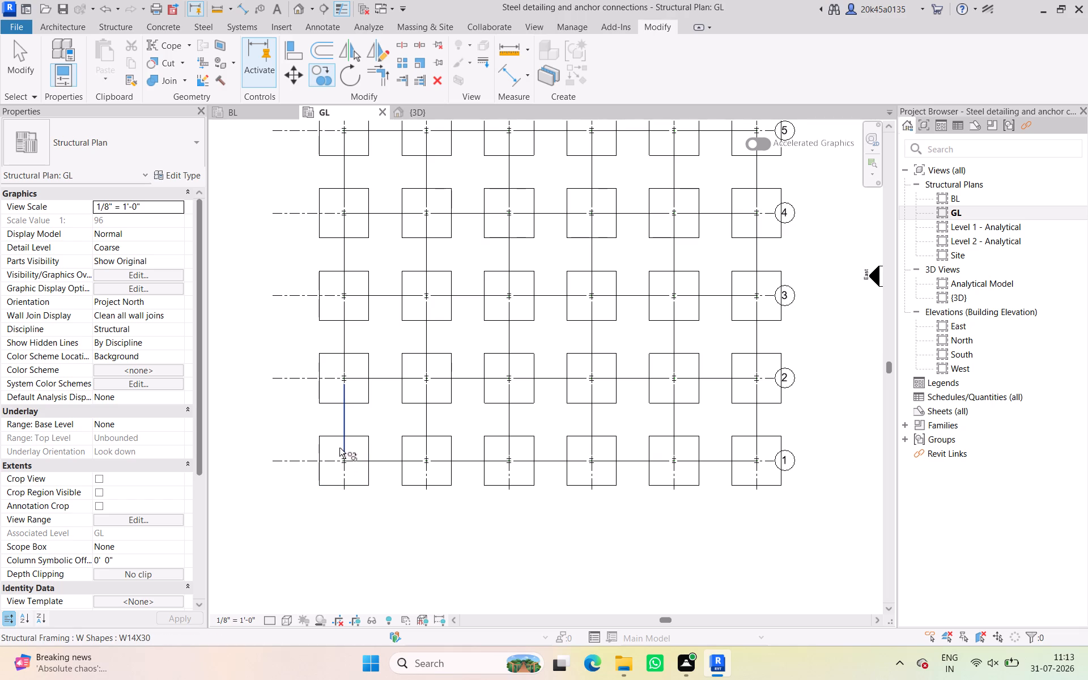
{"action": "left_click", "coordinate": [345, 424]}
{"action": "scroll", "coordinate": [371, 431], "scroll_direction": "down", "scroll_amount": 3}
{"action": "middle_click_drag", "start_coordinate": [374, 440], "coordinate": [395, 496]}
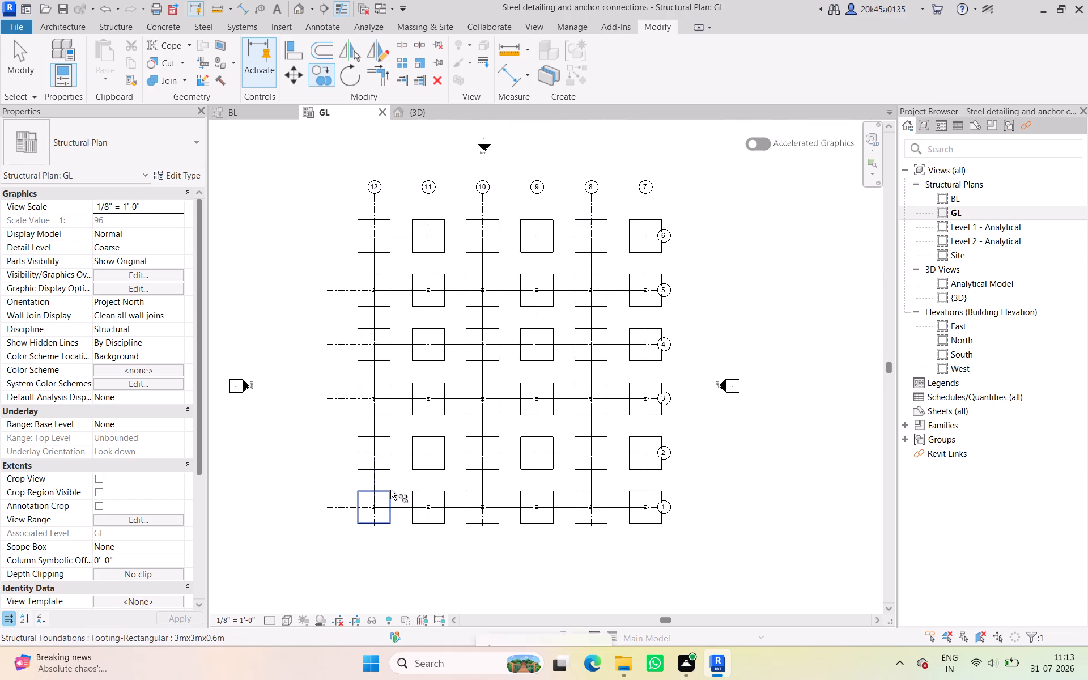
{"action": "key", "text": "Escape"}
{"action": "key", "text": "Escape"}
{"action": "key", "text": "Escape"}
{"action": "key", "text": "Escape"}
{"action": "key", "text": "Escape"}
Select both Shear splice plate 2 connections at the corner column in 3D and copy them in the GL plan from grid 12 to grid 11.
{"action": "left_click", "coordinate": [429, 118]}
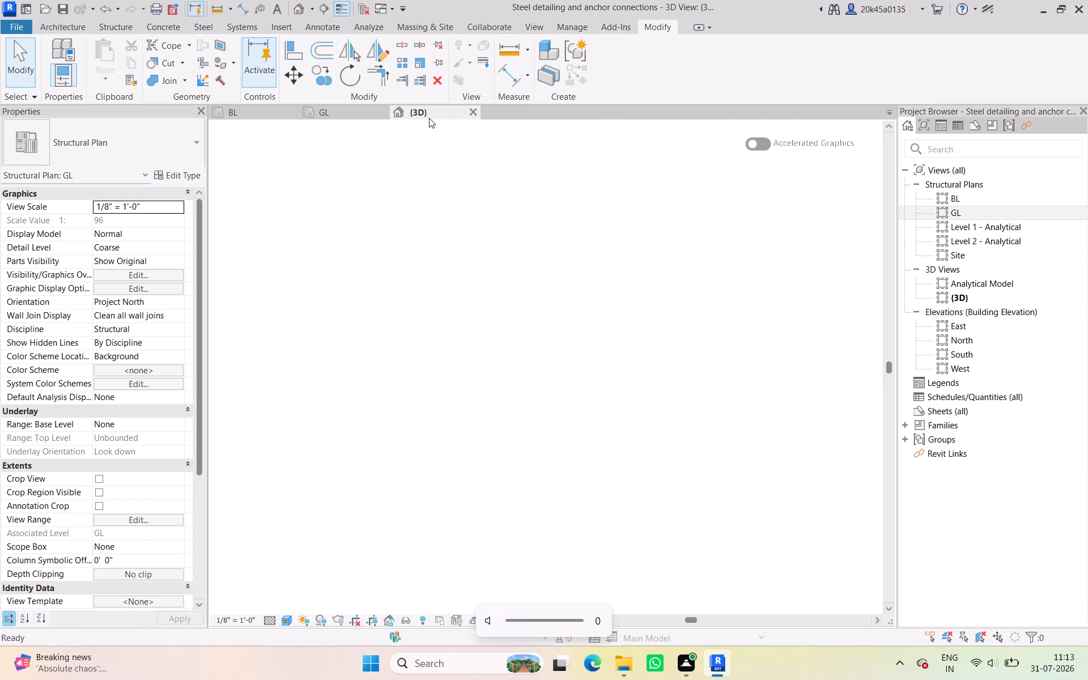
{"action": "left_click", "coordinate": [517, 508]}
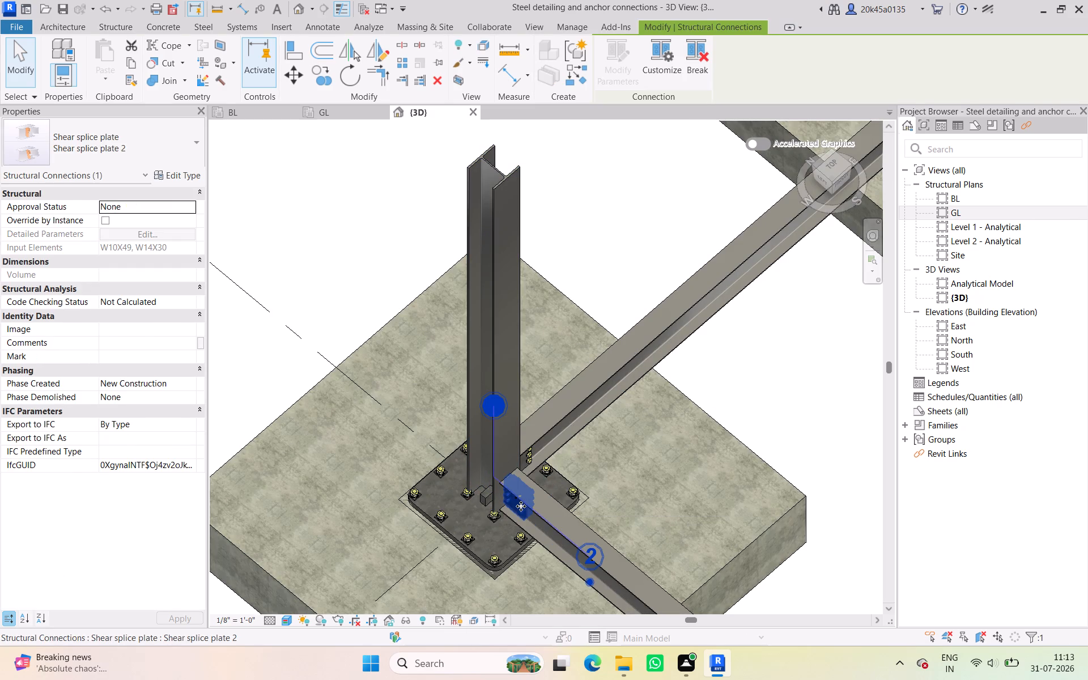
{"action": "left_click", "coordinate": [530, 454], "text": "ctrl"}
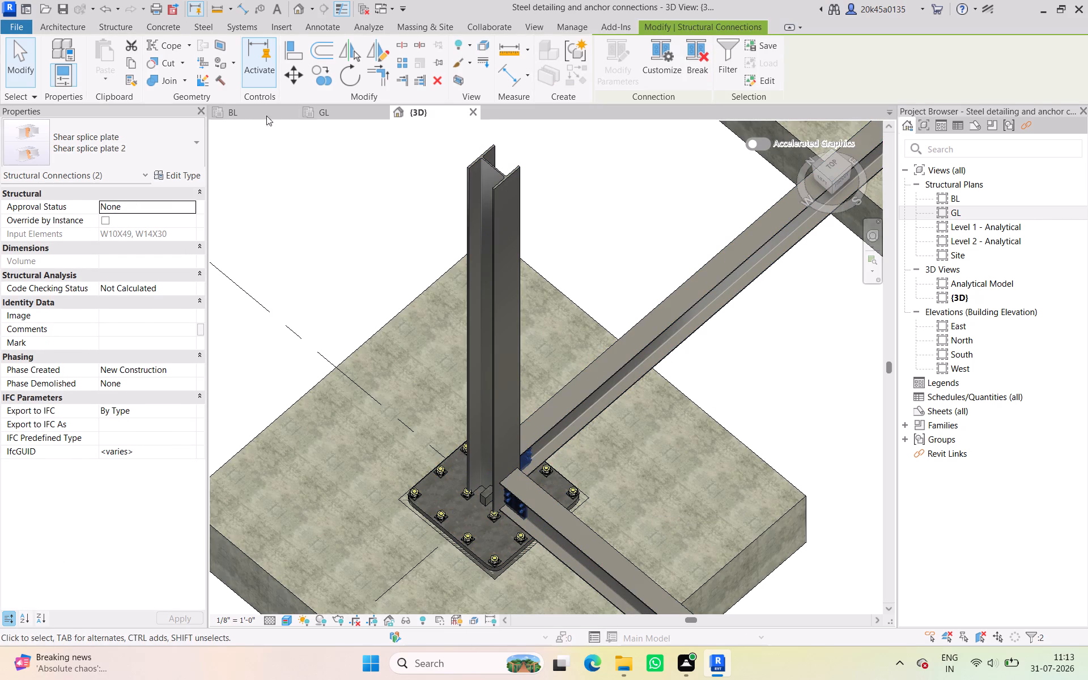
{"action": "left_click", "coordinate": [347, 115]}
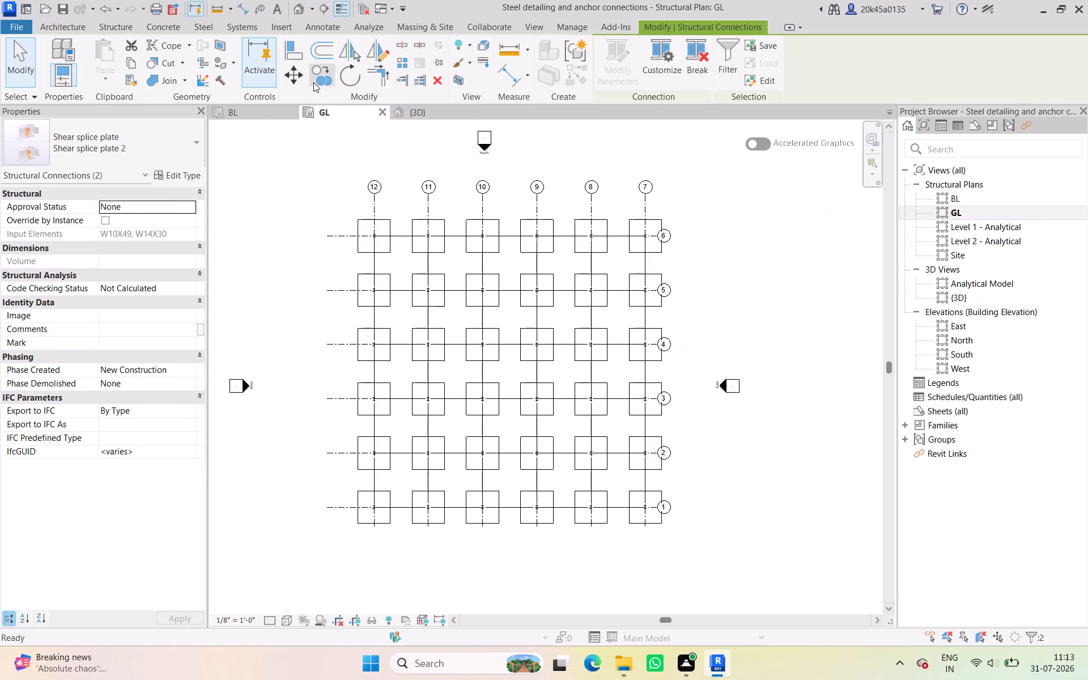
{"action": "left_click", "coordinate": [313, 82]}
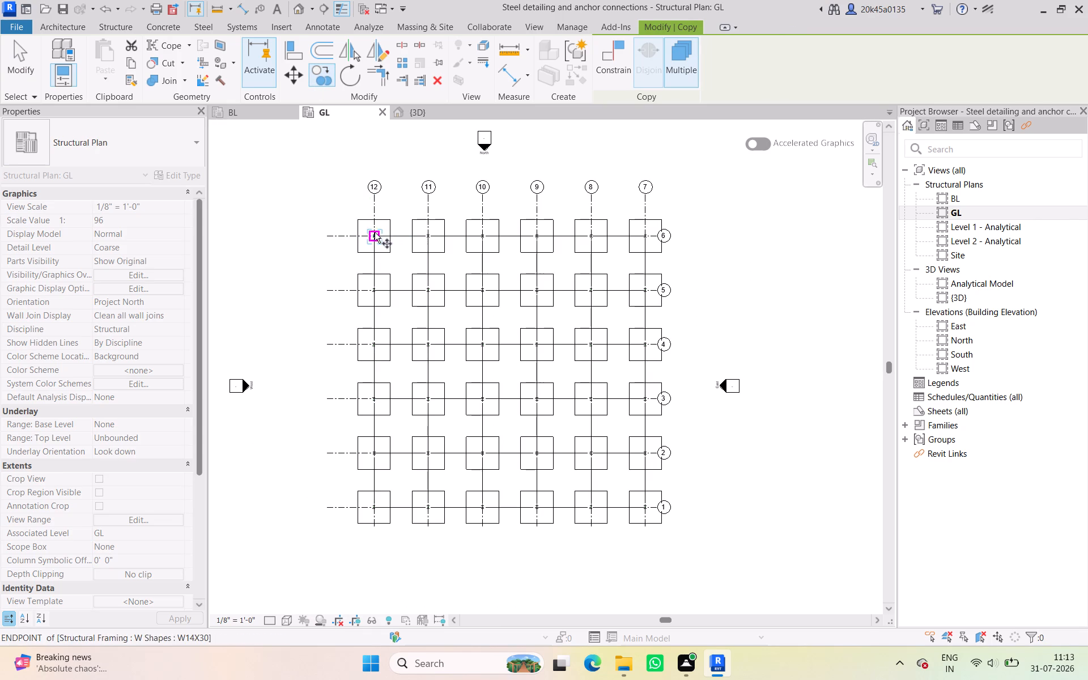
{"action": "left_click", "coordinate": [375, 208]}
{"action": "left_click", "coordinate": [427, 203]}
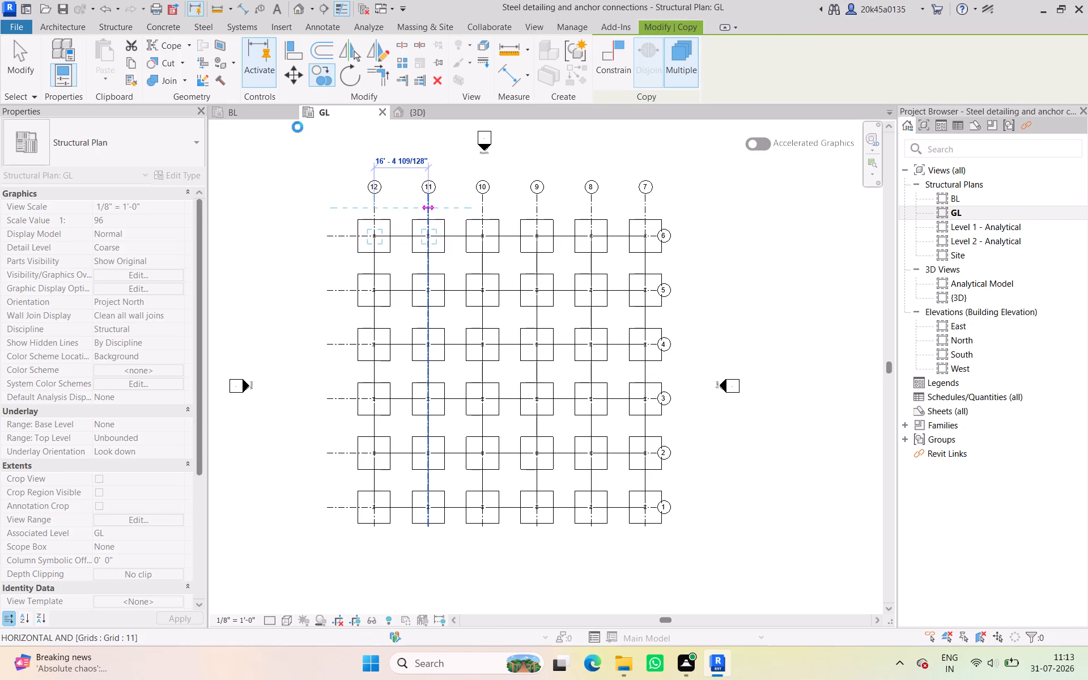
{"action": "left_click", "coordinate": [426, 108]}
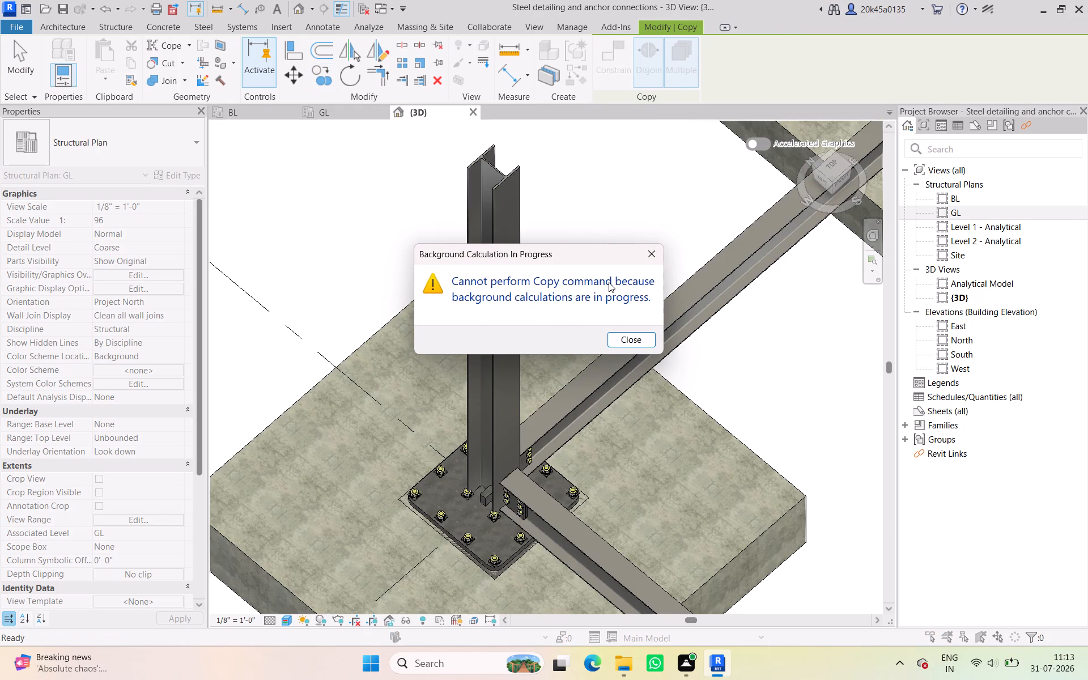
{"action": "left_click", "coordinate": [635, 339]}
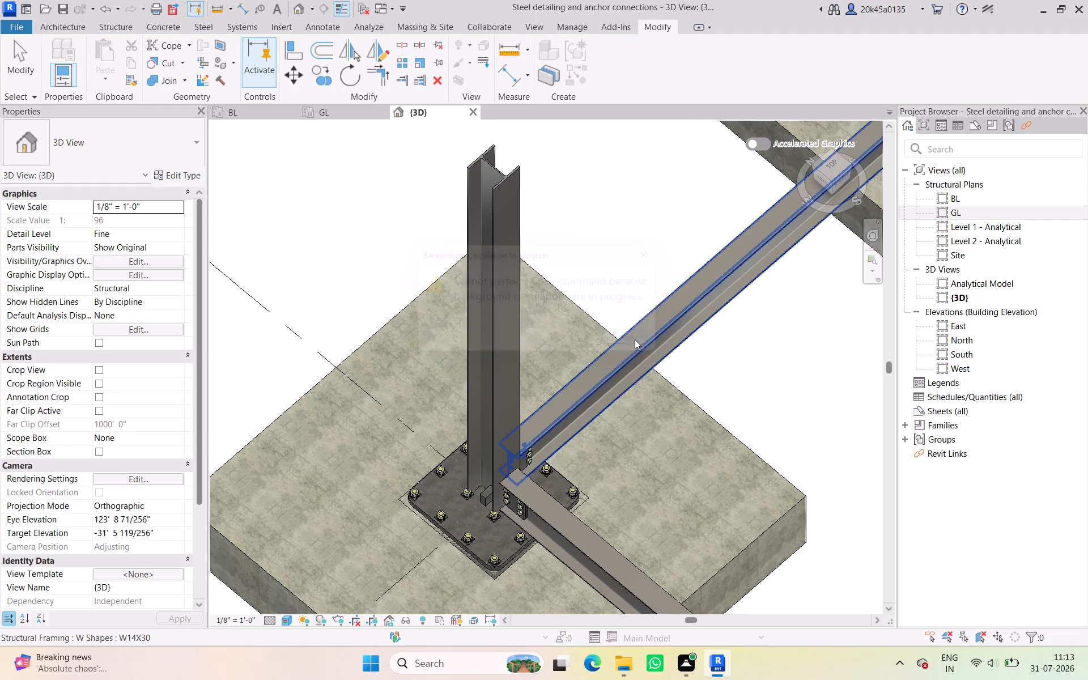
Examine the splice plate connections between the beams and columns at the grid 12 and grid 11 column bases in the 3D view.
{"action": "scroll", "coordinate": [625, 452], "scroll_direction": "down", "scroll_amount": 9}
{"action": "middle_click_drag", "start_coordinate": [620, 450], "coordinate": [455, 424]}
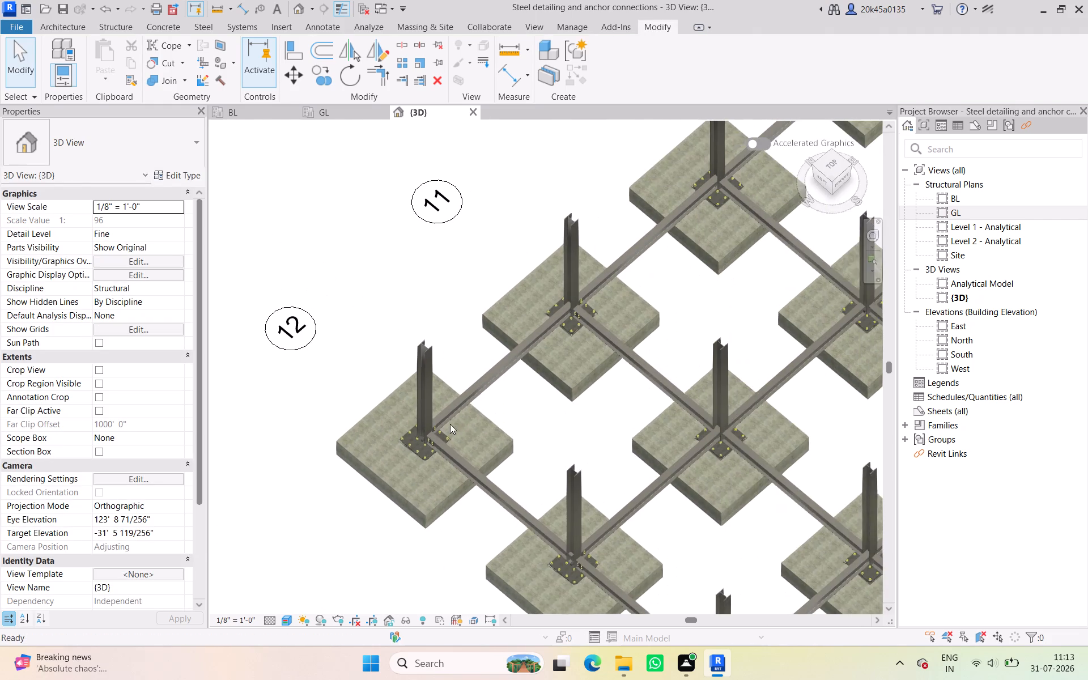
{"action": "middle_click_drag", "start_coordinate": [552, 368], "coordinate": [749, 261], "text": "shift"}
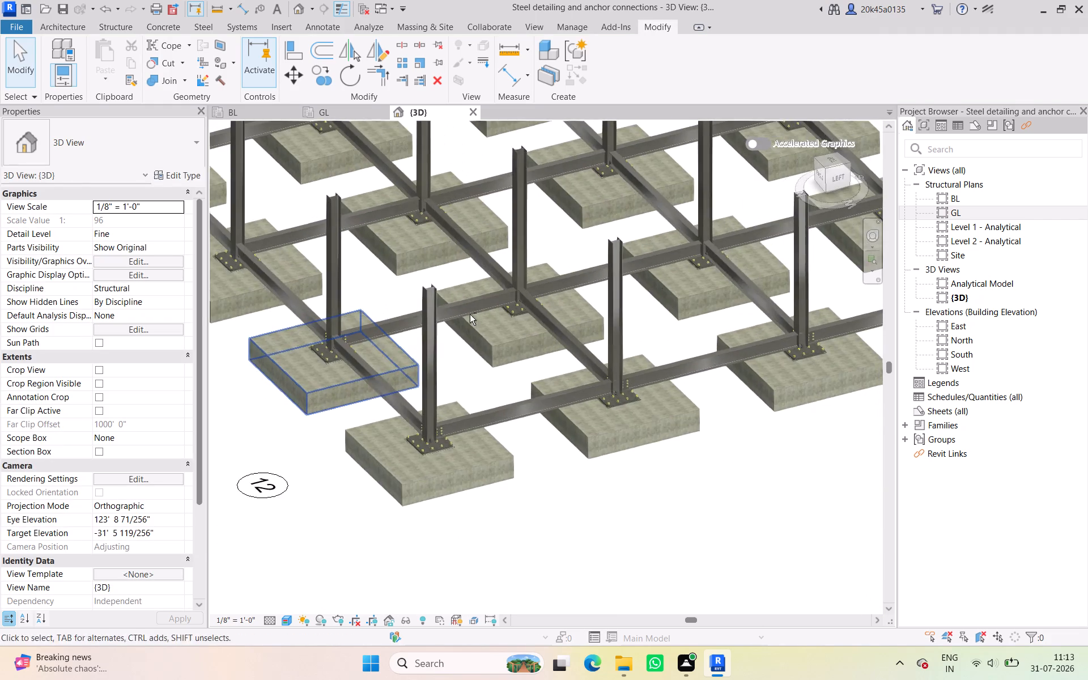
{"action": "scroll", "coordinate": [317, 343], "scroll_direction": "up", "scroll_amount": 9}
{"action": "middle_click_drag", "start_coordinate": [446, 445], "coordinate": [566, 445], "text": "shift"}
{"action": "scroll", "coordinate": [502, 467], "scroll_direction": "down", "scroll_amount": 2}
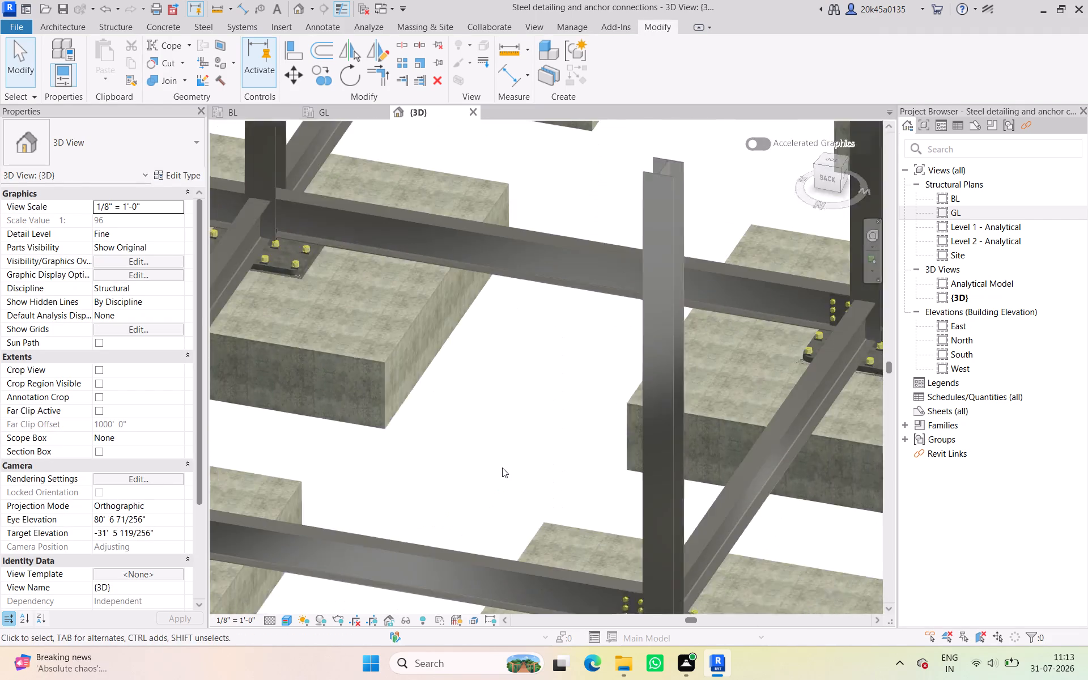
{"action": "scroll", "coordinate": [502, 467], "scroll_direction": "down", "scroll_amount": 1}
{"action": "middle_click_drag", "start_coordinate": [502, 467], "coordinate": [1026, 377]}
{"action": "scroll", "coordinate": [691, 419], "scroll_direction": "up", "scroll_amount": 7}
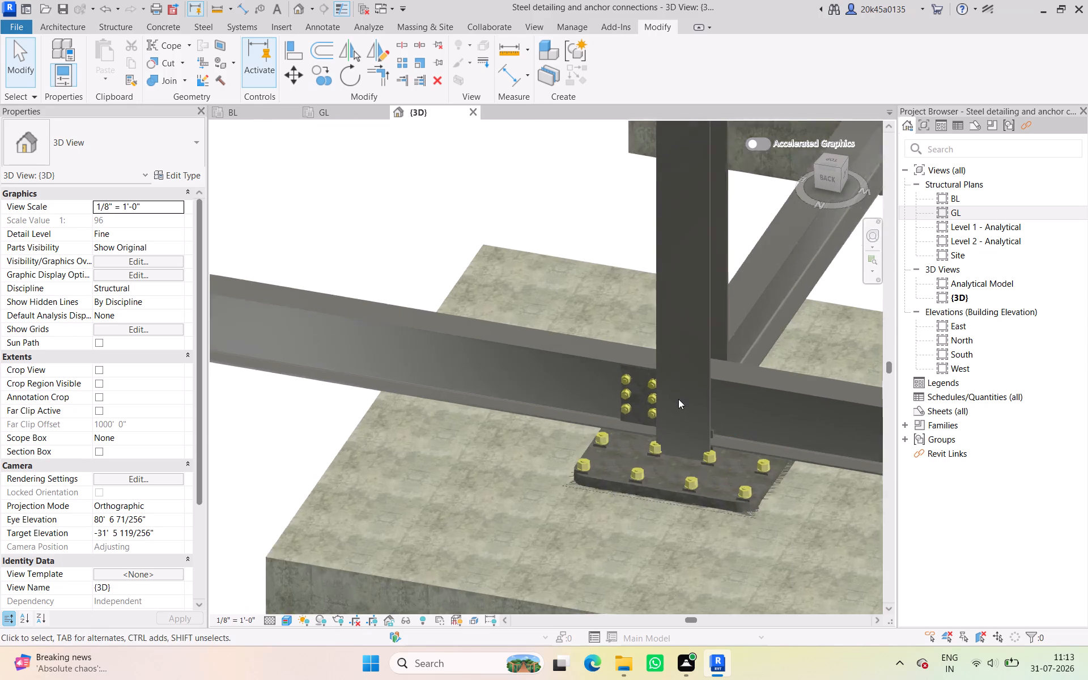
{"action": "scroll", "coordinate": [678, 399], "scroll_direction": "up", "scroll_amount": 2}
{"action": "middle_click_drag", "start_coordinate": [752, 390], "coordinate": [690, 410], "text": "shift"}
{"action": "scroll", "coordinate": [685, 381], "scroll_direction": "down", "scroll_amount": 5}
{"action": "middle_click_drag", "start_coordinate": [685, 380], "coordinate": [133, 447]}
{"action": "middle_click_drag", "start_coordinate": [456, 307], "coordinate": [390, 304], "text": "shift"}
{"action": "scroll", "coordinate": [509, 250], "scroll_direction": "down", "scroll_amount": 2}
{"action": "middle_click_drag", "start_coordinate": [514, 254], "coordinate": [505, 398]}
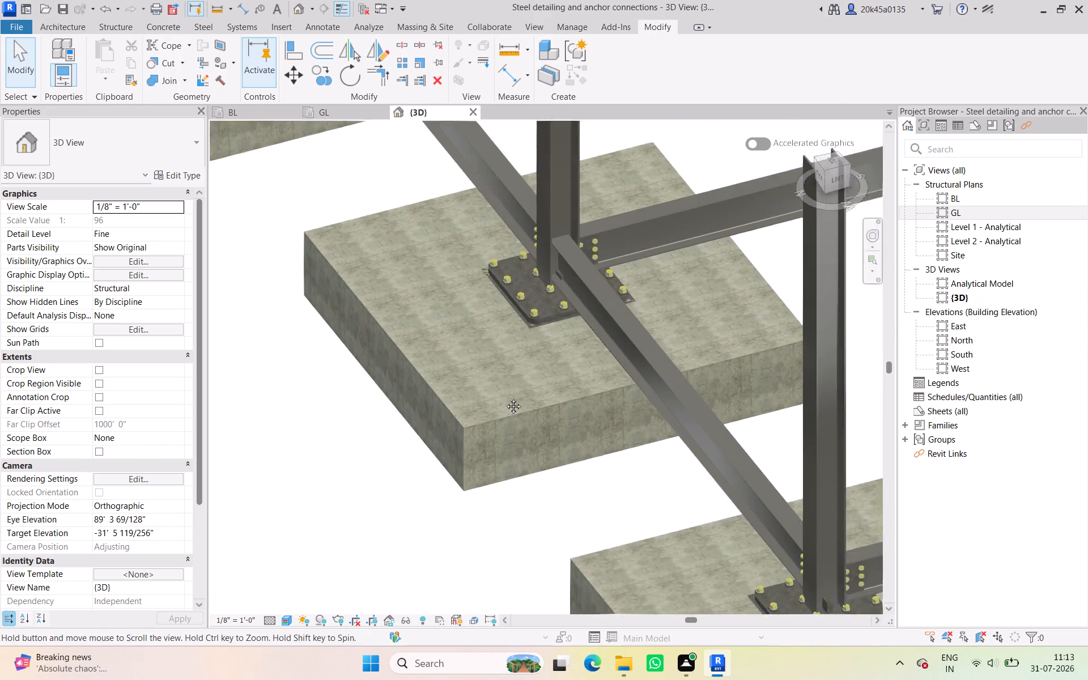
{"action": "middle_click_drag", "start_coordinate": [505, 398], "coordinate": [490, 483]}
{"action": "scroll", "coordinate": [512, 423], "scroll_direction": "up", "scroll_amount": 6}
{"action": "scroll", "coordinate": [558, 412], "scroll_direction": "up", "scroll_amount": 4}
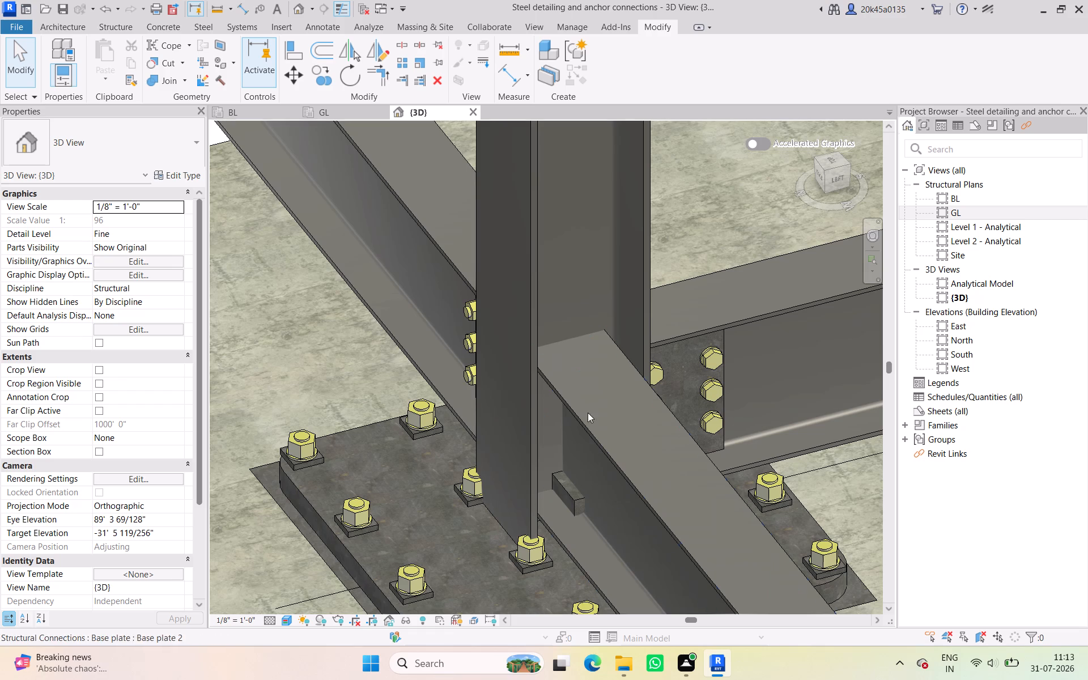
Select all W10X49 columns and review their type properties without changing them.
{"action": "left_click", "coordinate": [527, 223]}
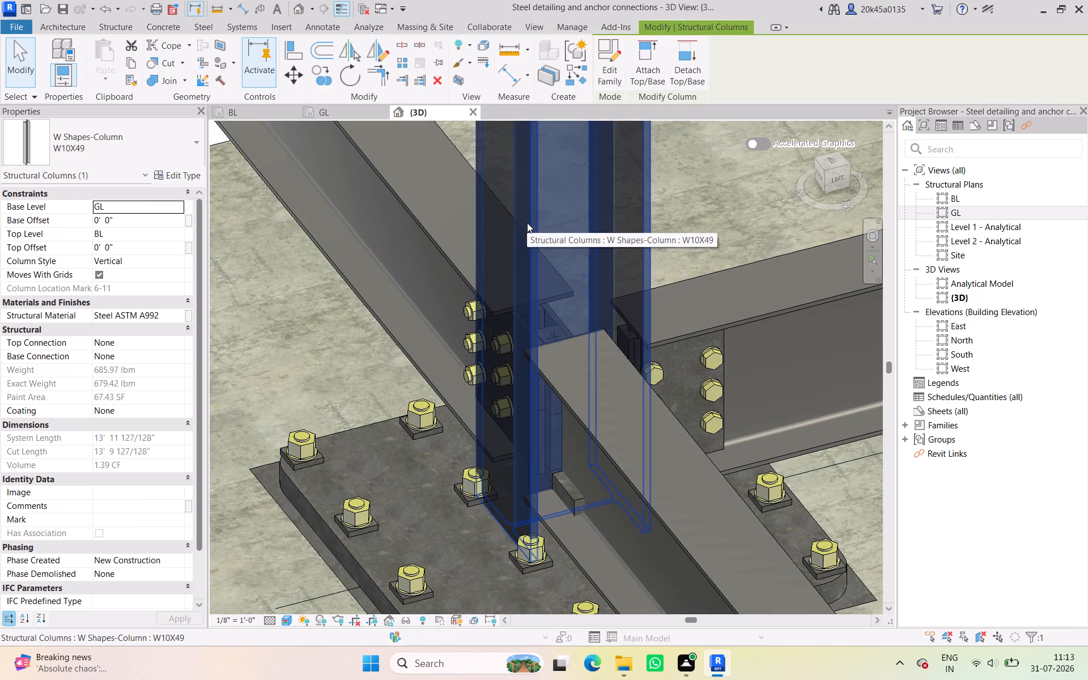
{"action": "type", "text": "sa"}
{"action": "left_click", "coordinate": [160, 177]}
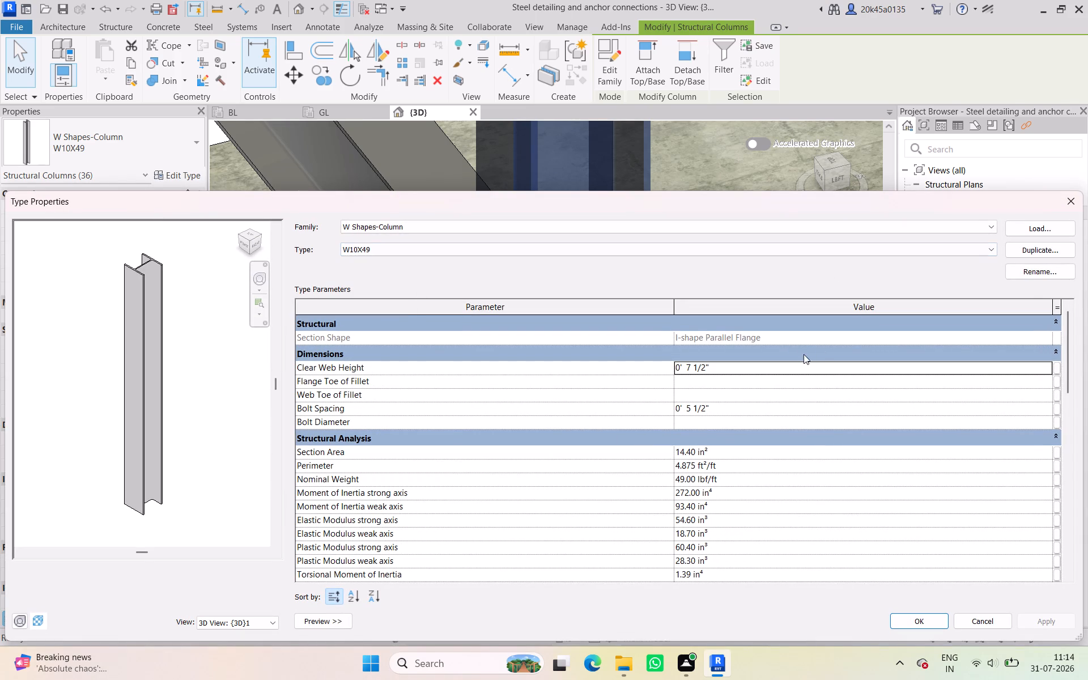
{"action": "scroll", "coordinate": [610, 510], "scroll_direction": "up", "scroll_amount": 4}
{"action": "scroll", "coordinate": [689, 466], "scroll_direction": "down", "scroll_amount": 4}
{"action": "scroll", "coordinate": [702, 475], "scroll_direction": "up", "scroll_amount": 5}
{"action": "left_click", "coordinate": [980, 617]}
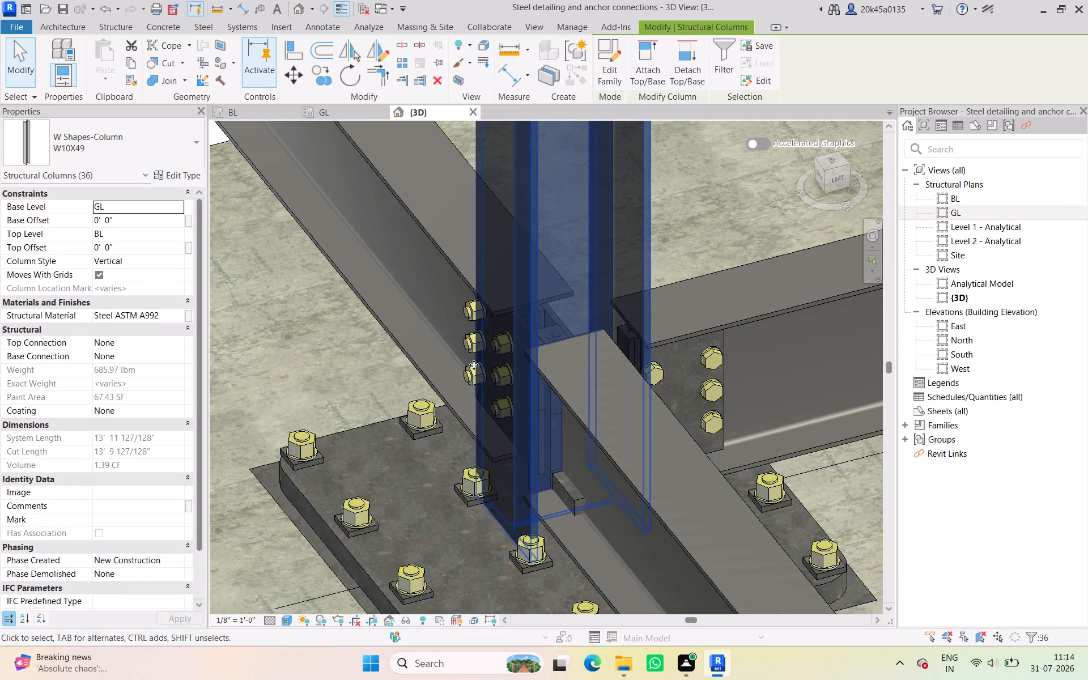
Select all Base plate 2 connections in the model and open their type's connection parameters for editing.
{"action": "scroll", "coordinate": [531, 529], "scroll_direction": "up", "scroll_amount": 2}
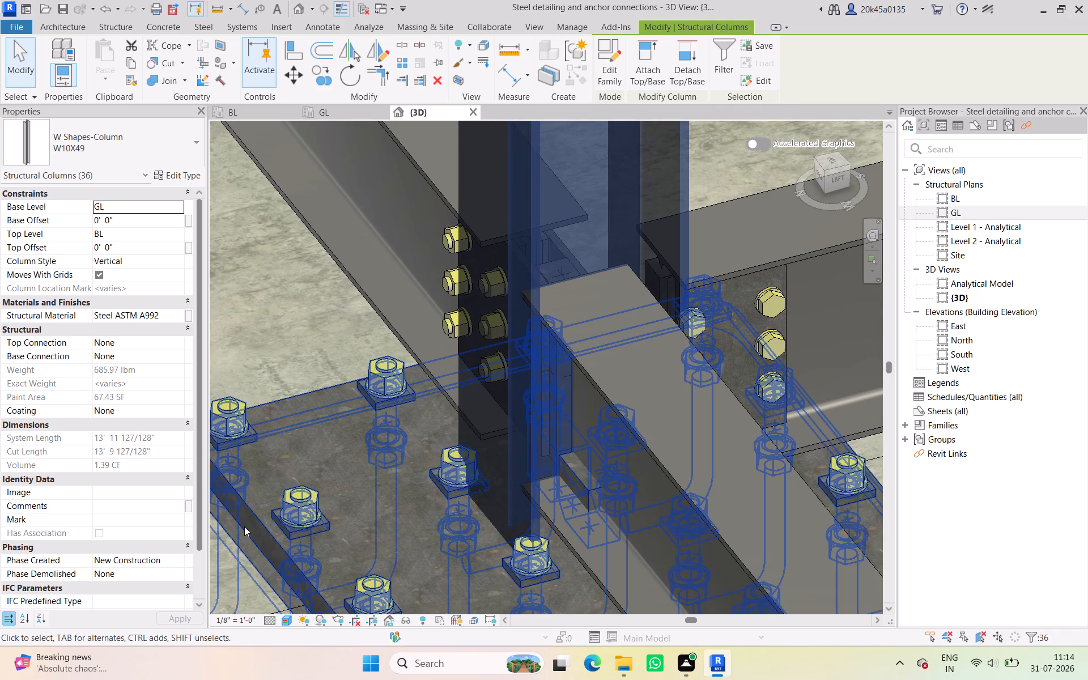
{"action": "left_click", "coordinate": [244, 526]}
{"action": "type", "text": "sa"}
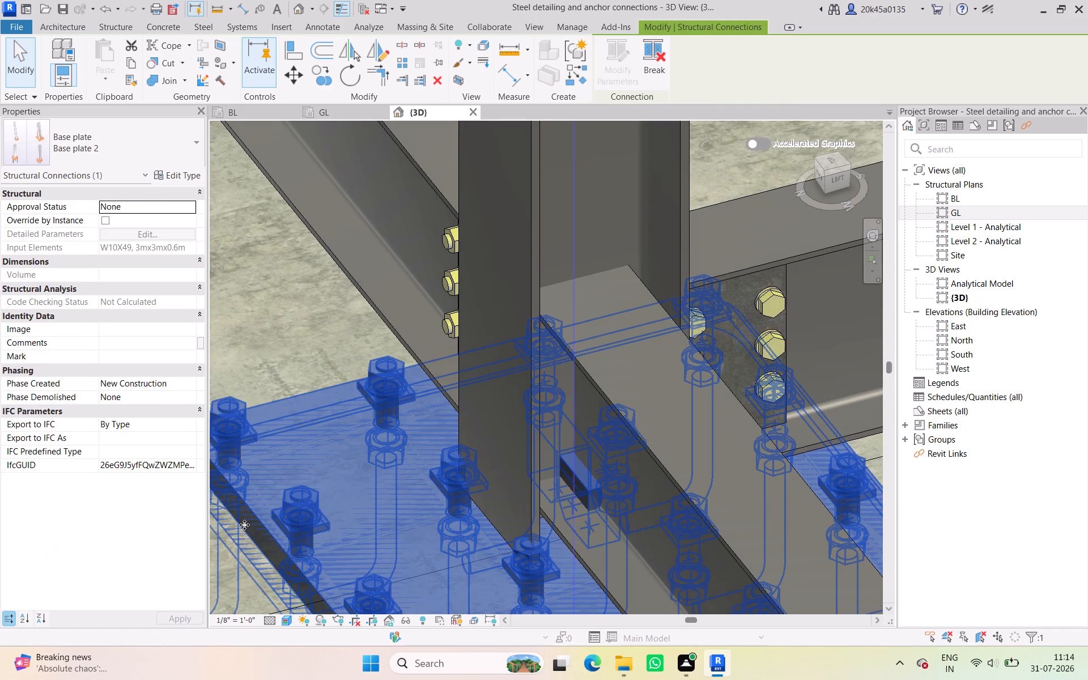
{"action": "scroll", "coordinate": [351, 517], "scroll_direction": "down", "scroll_amount": 5}
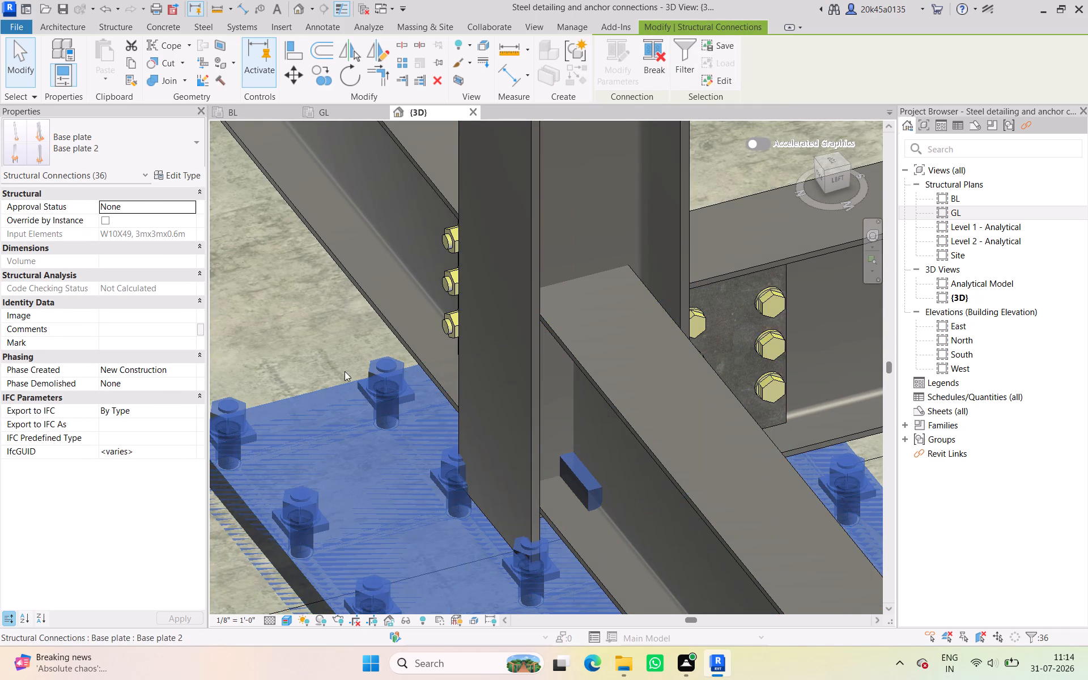
{"action": "left_click", "coordinate": [176, 176]}
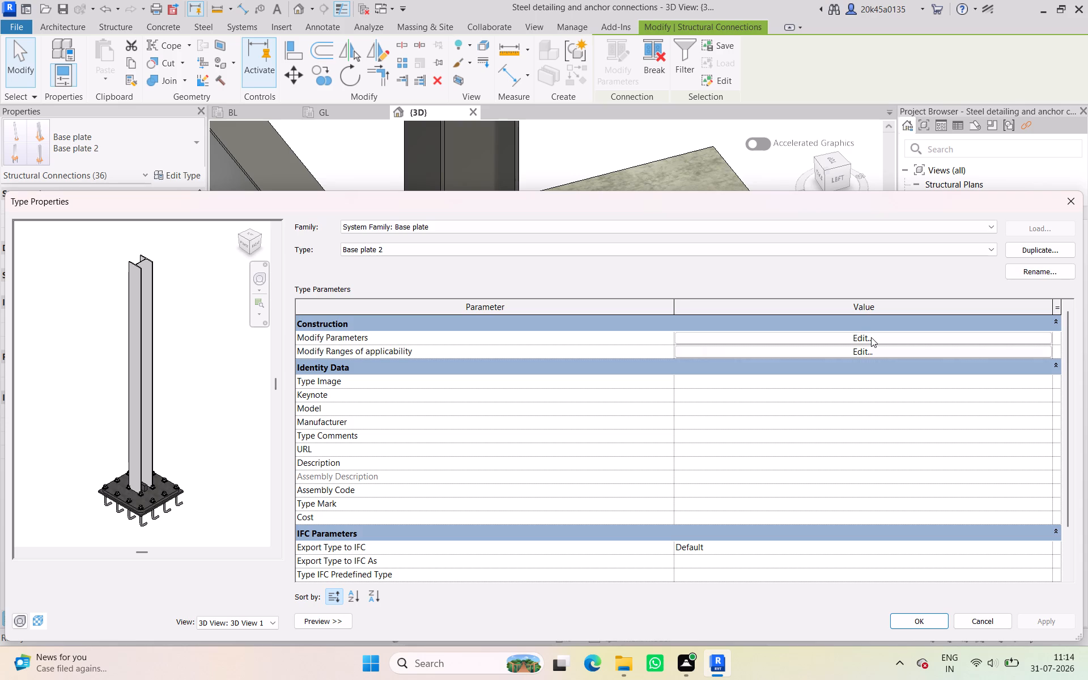
{"action": "left_click", "coordinate": [879, 342]}
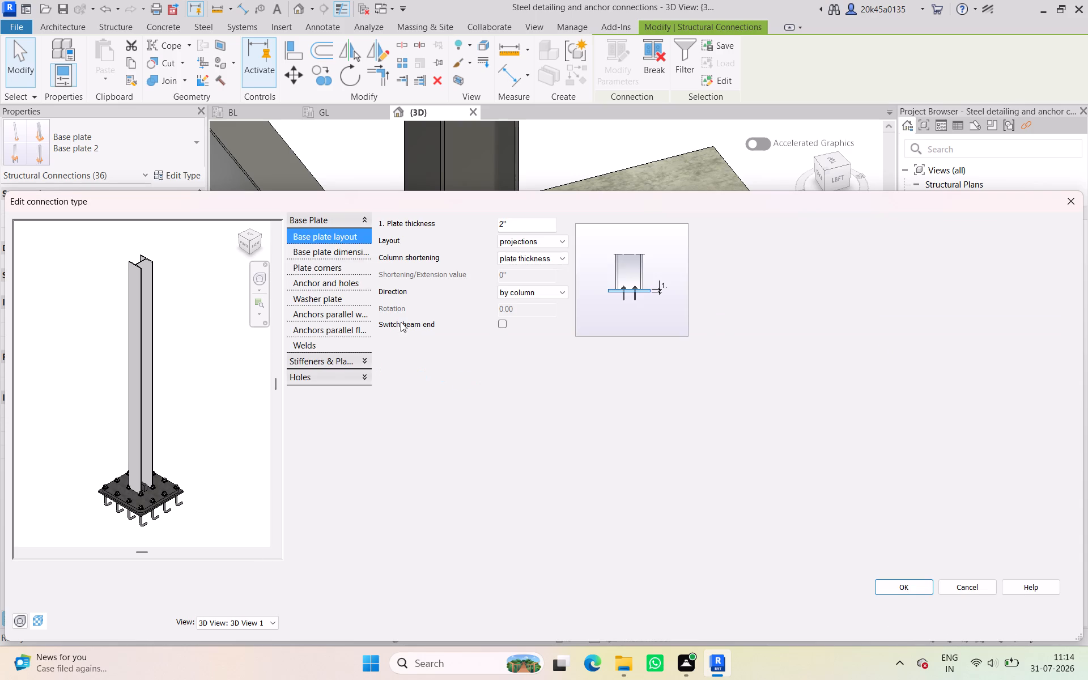
Review the base plate type's anchor, washer plate, leveling plate, shim plate, shear anchor and web stiffener settings.
{"action": "left_click", "coordinate": [320, 312]}
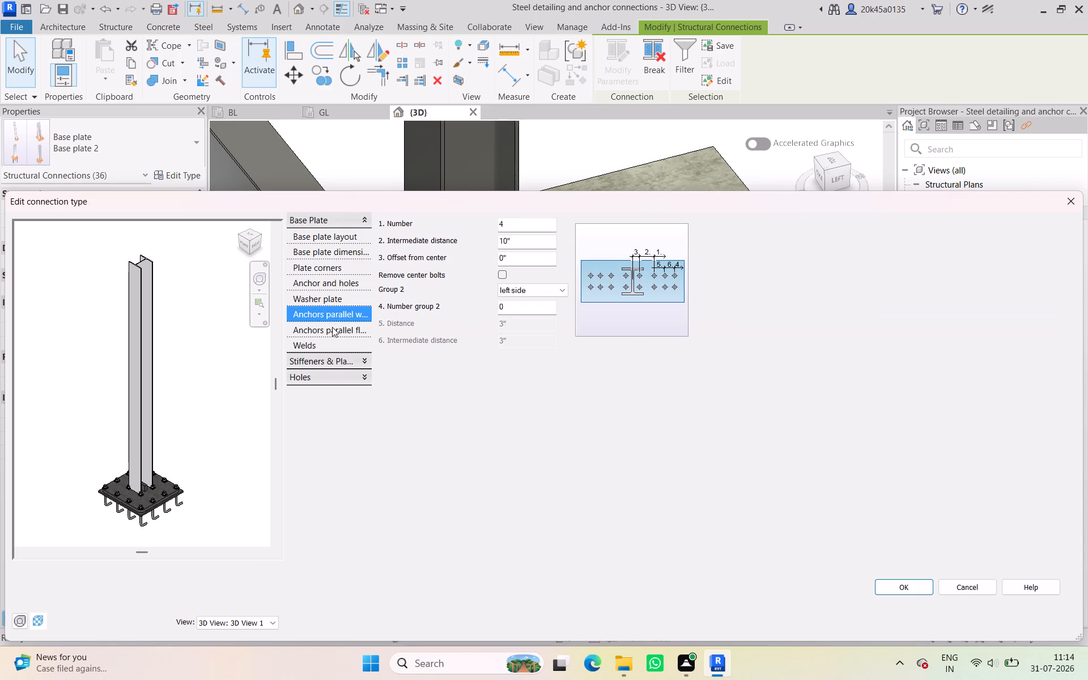
{"action": "left_click", "coordinate": [332, 327]}
{"action": "left_click", "coordinate": [326, 298]}
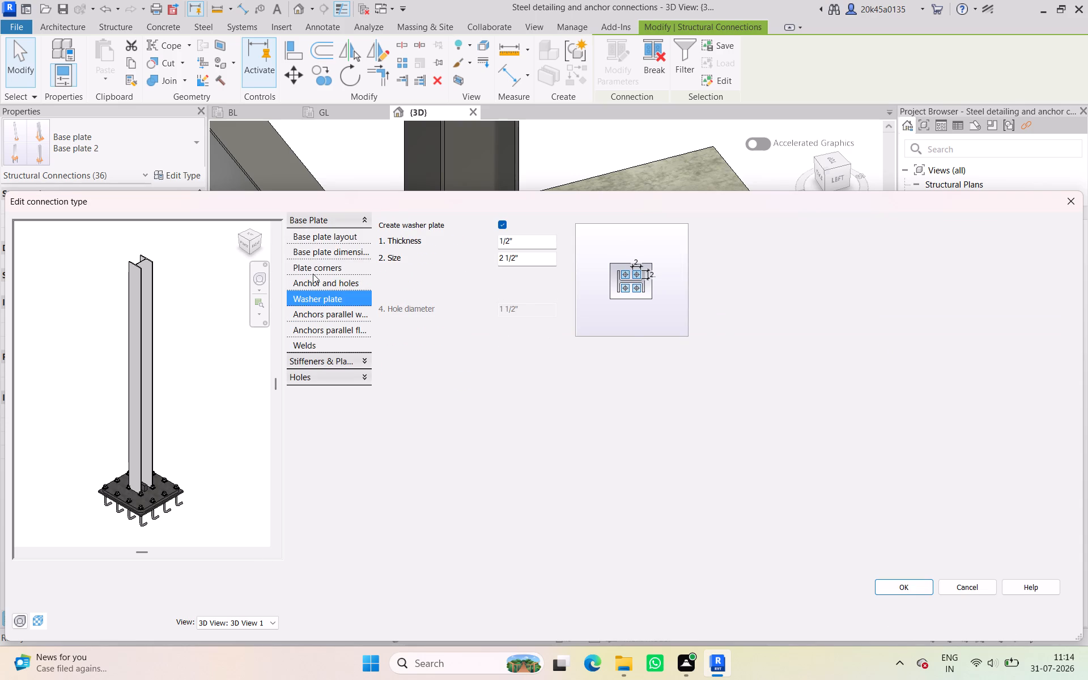
{"action": "left_click", "coordinate": [313, 358]}
{"action": "left_click", "coordinate": [328, 249]}
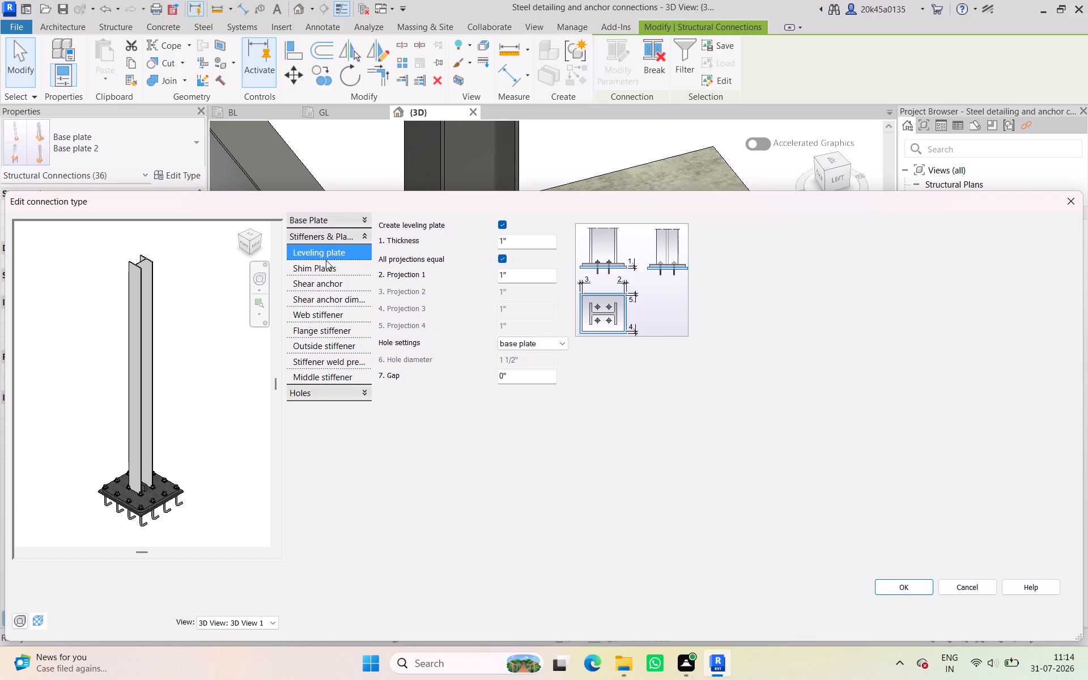
{"action": "left_click", "coordinate": [326, 260]}
{"action": "left_click", "coordinate": [326, 277]}
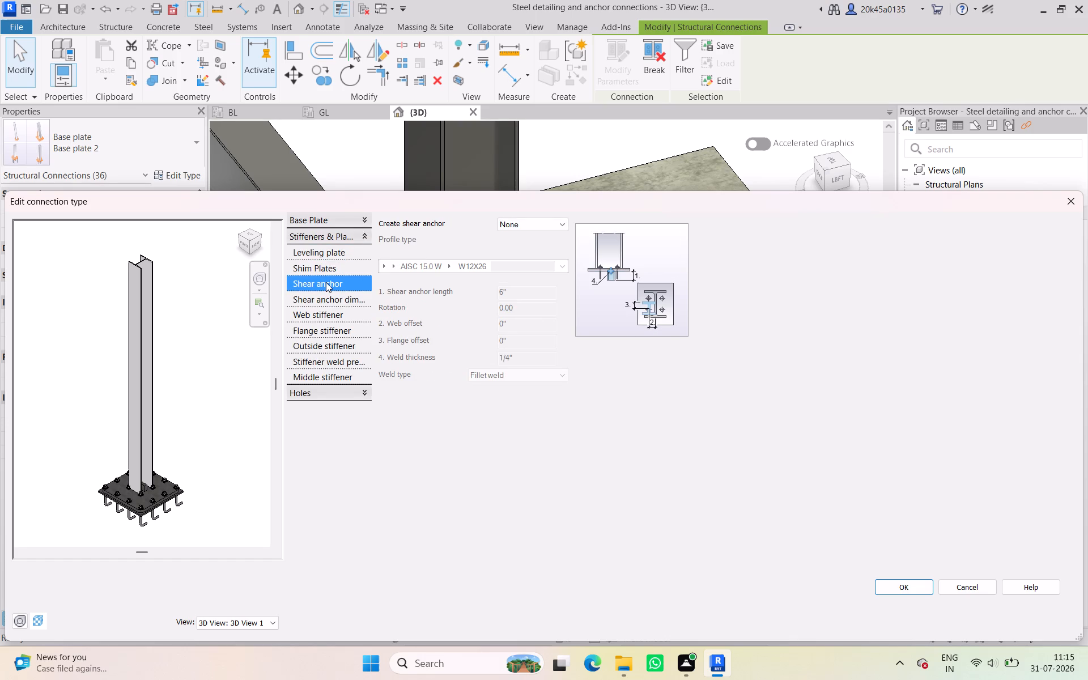
{"action": "left_click", "coordinate": [327, 283]}
{"action": "left_click", "coordinate": [330, 299]}
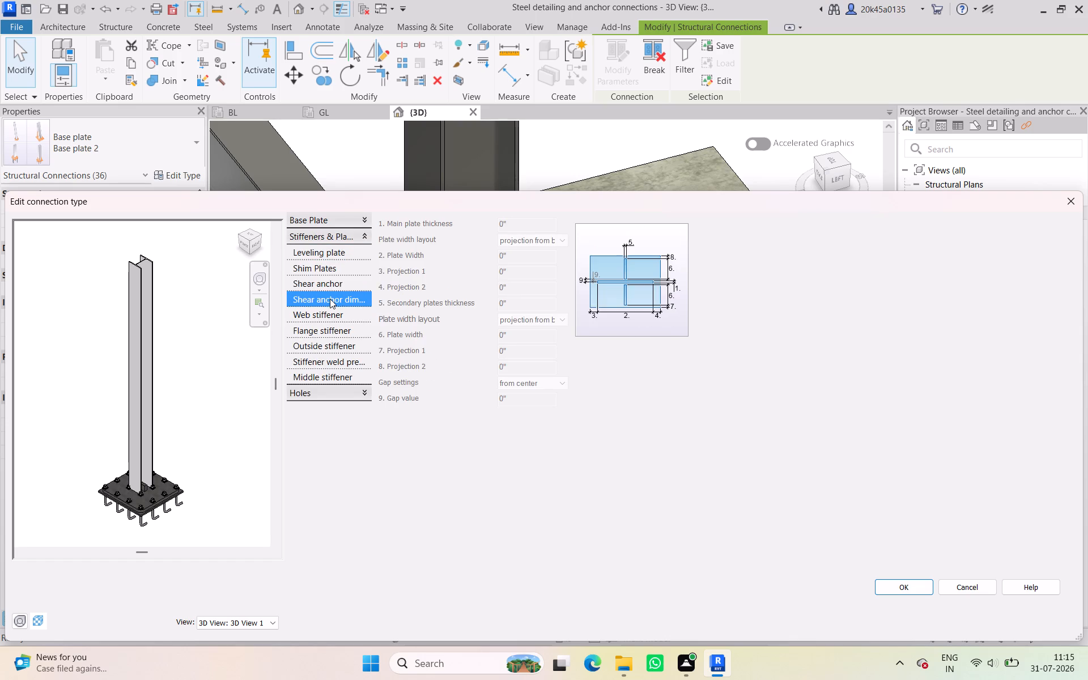
{"action": "left_click", "coordinate": [330, 308]}
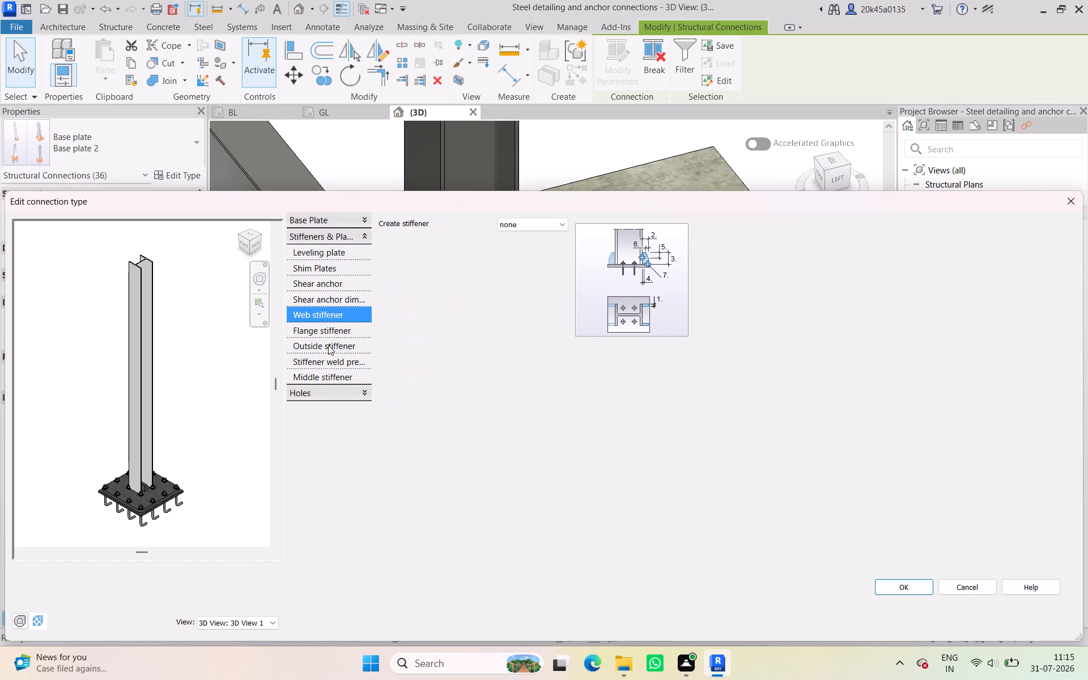
Set the middle stiffener's Create stiffener option to none for the Base plate 2 type and apply the change.
{"action": "left_click", "coordinate": [328, 375]}
{"action": "left_click", "coordinate": [532, 219]}
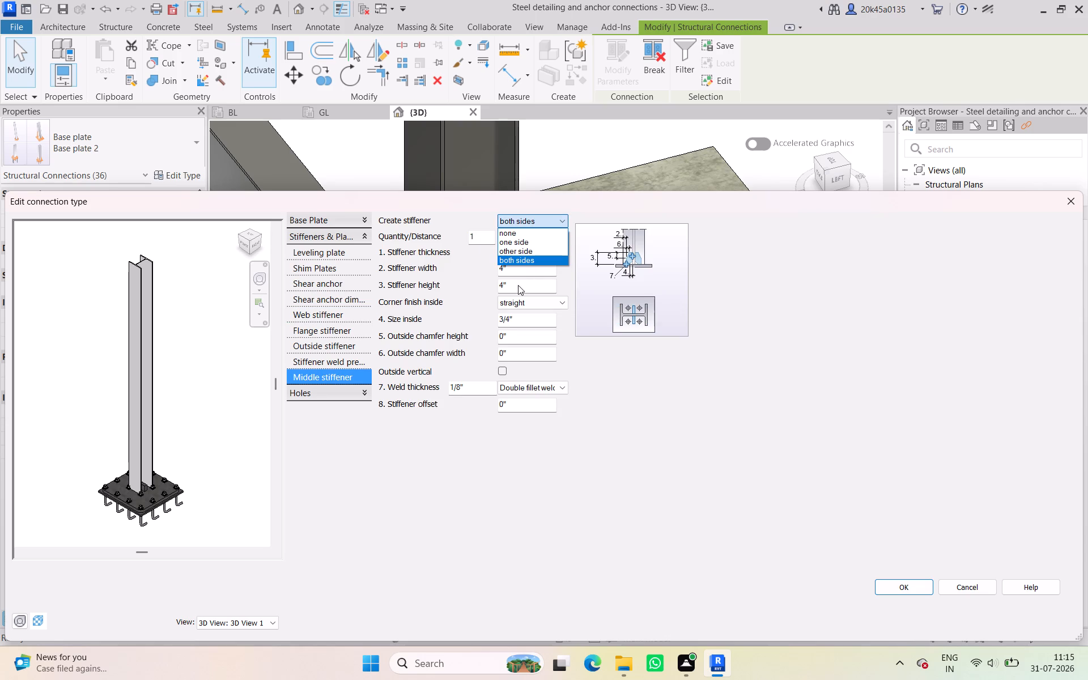
{"action": "left_click", "coordinate": [521, 231]}
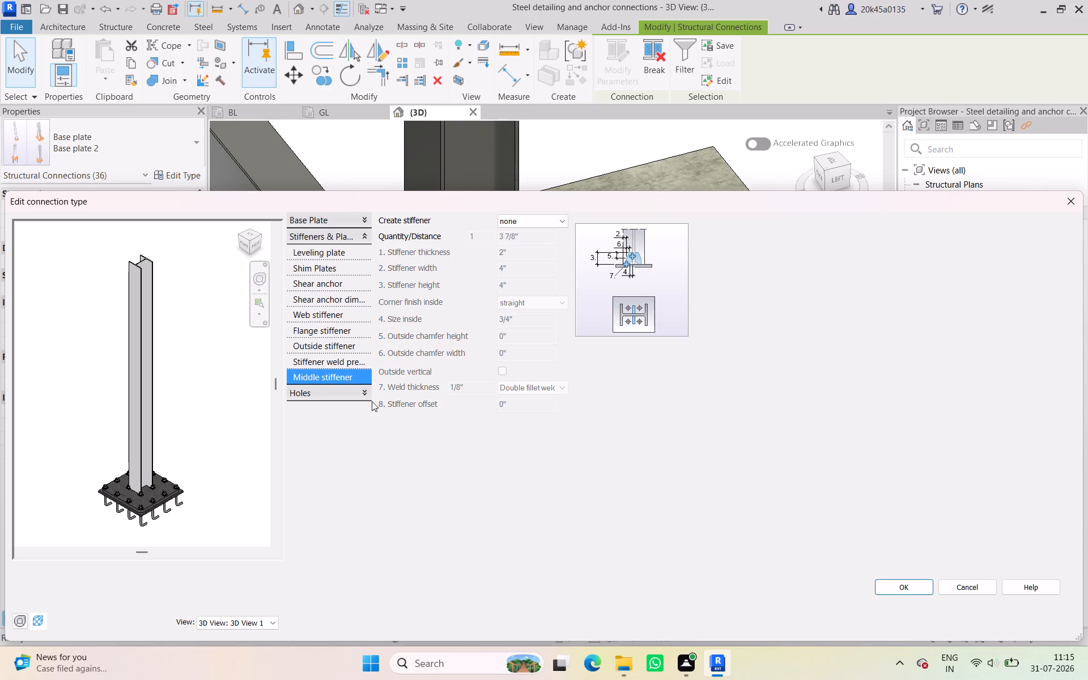
{"action": "left_click", "coordinate": [912, 592]}
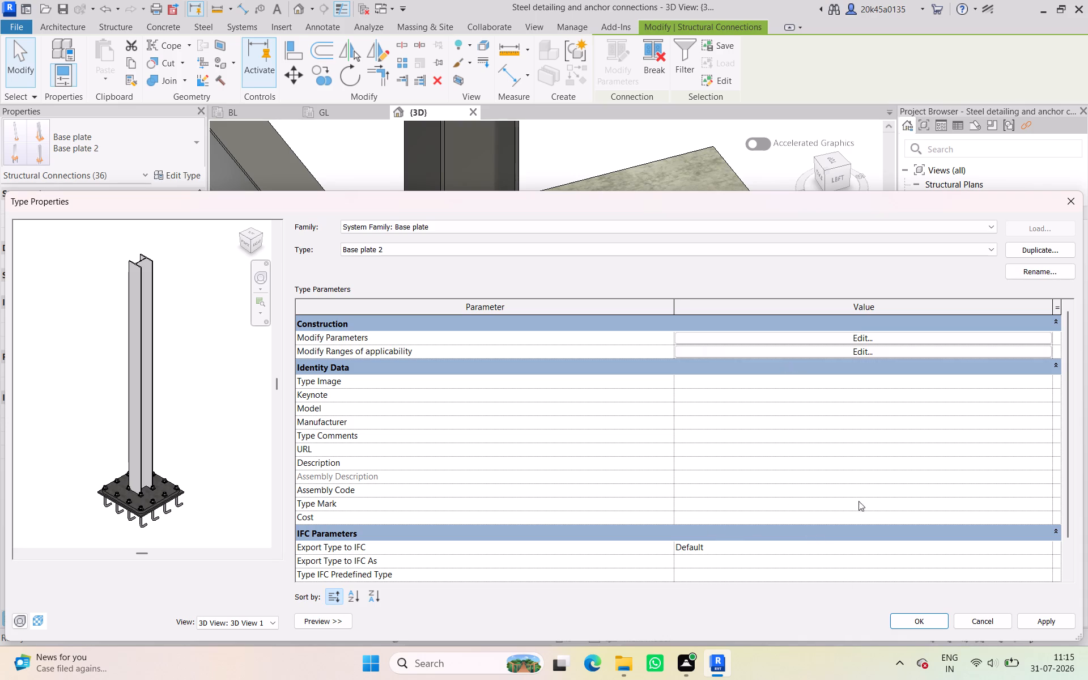
{"action": "left_click", "coordinate": [903, 617]}
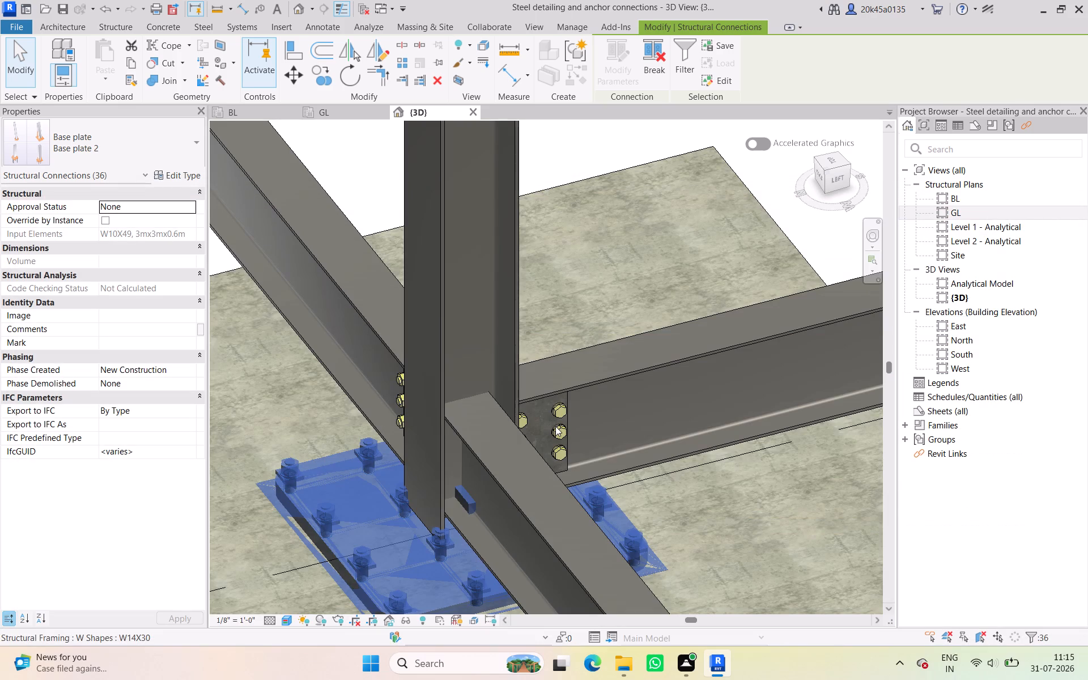
{"action": "scroll", "coordinate": [555, 426], "scroll_direction": "down", "scroll_amount": 2}
{"action": "left_click", "coordinate": [740, 495]}
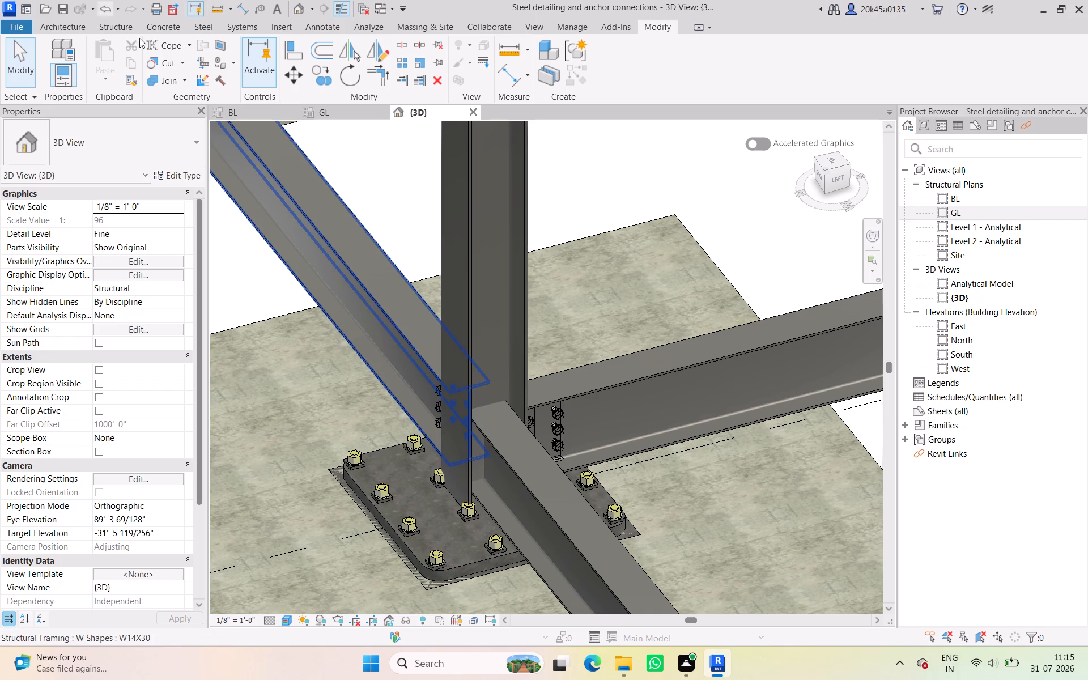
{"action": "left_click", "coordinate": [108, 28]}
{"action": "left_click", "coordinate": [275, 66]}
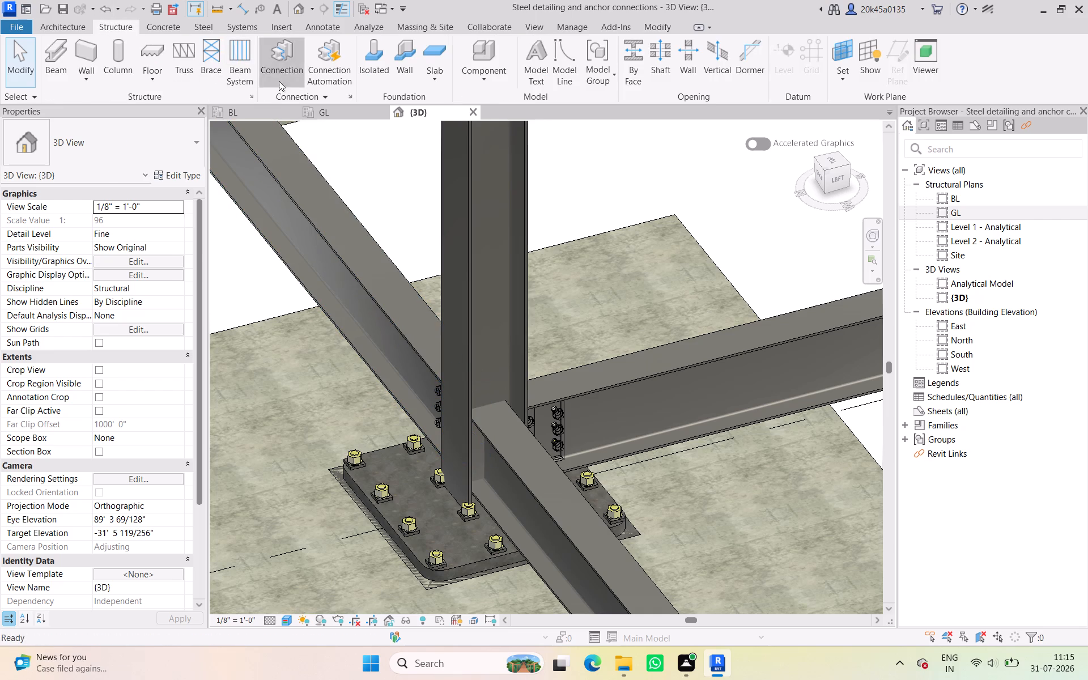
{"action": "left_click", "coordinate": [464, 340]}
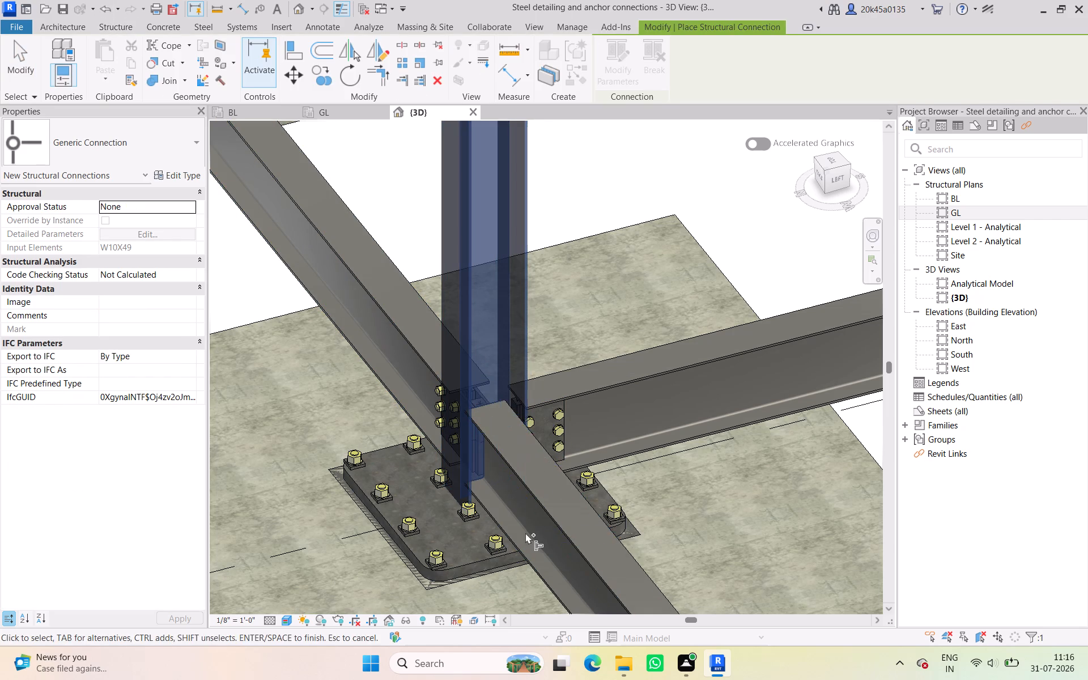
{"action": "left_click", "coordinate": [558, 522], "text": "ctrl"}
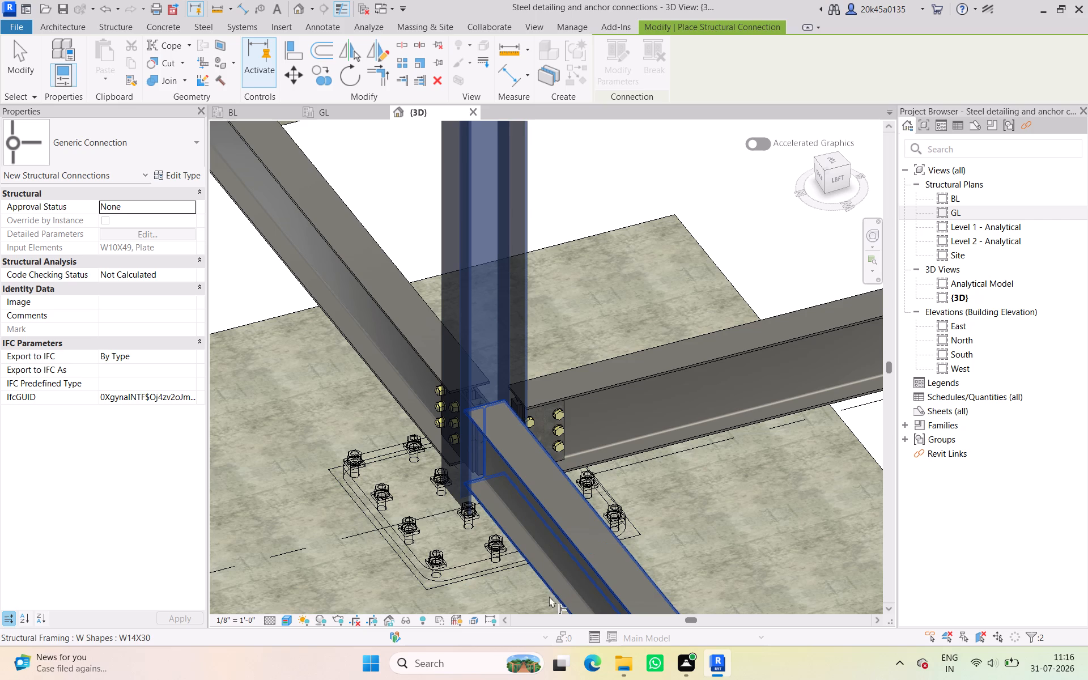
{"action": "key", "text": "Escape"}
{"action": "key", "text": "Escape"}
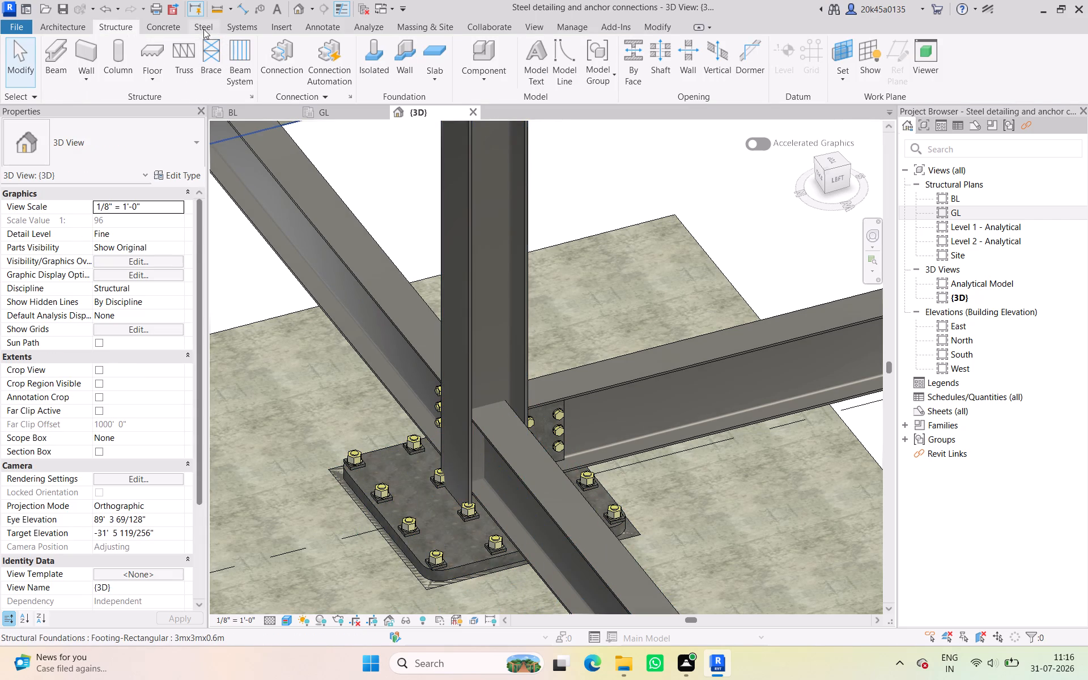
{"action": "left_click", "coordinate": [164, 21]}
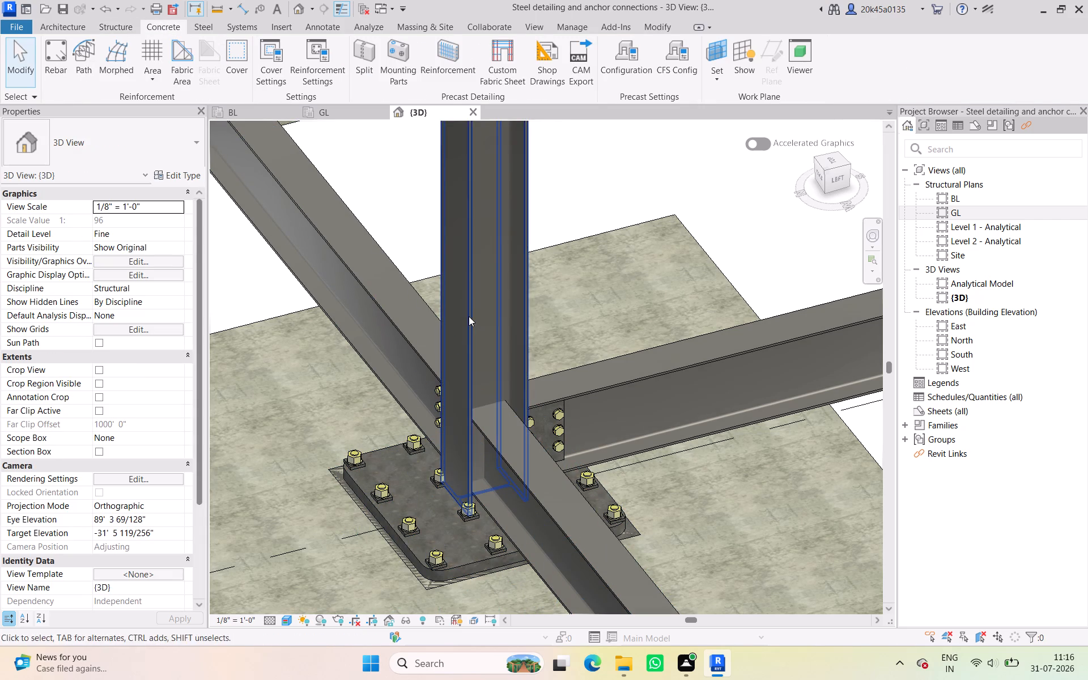
Add a Shear splice plate 2 connection between the grid 11 W10X49 column and the W14X30 beam framing into its web.
{"action": "left_click", "coordinate": [469, 316]}
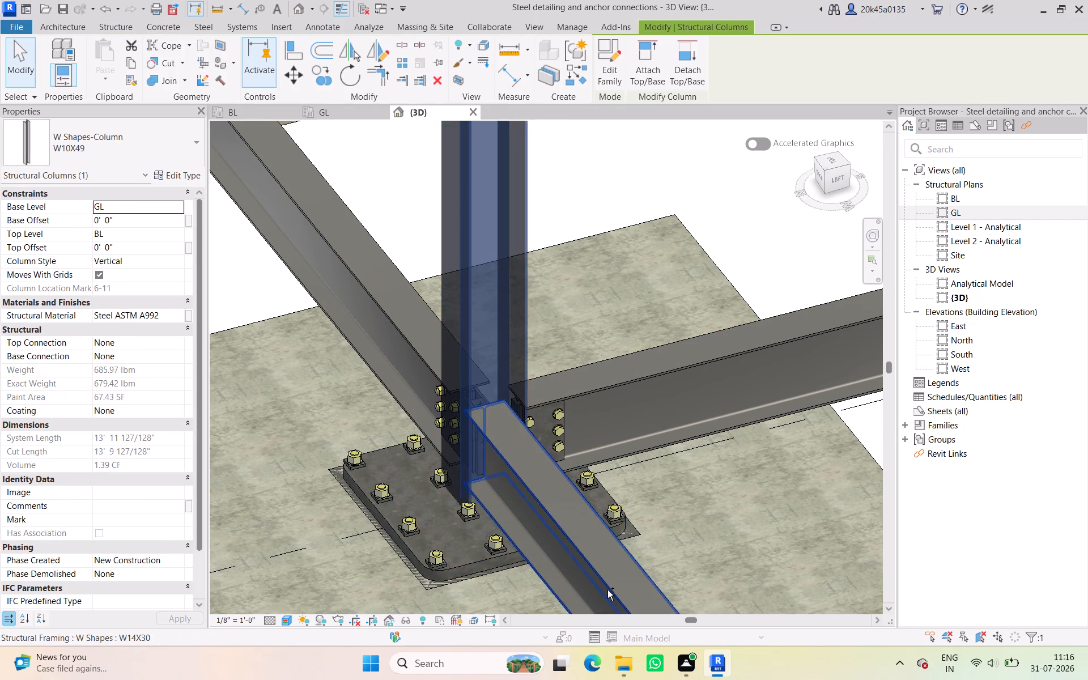
{"action": "left_click", "coordinate": [607, 590], "text": "ctrl"}
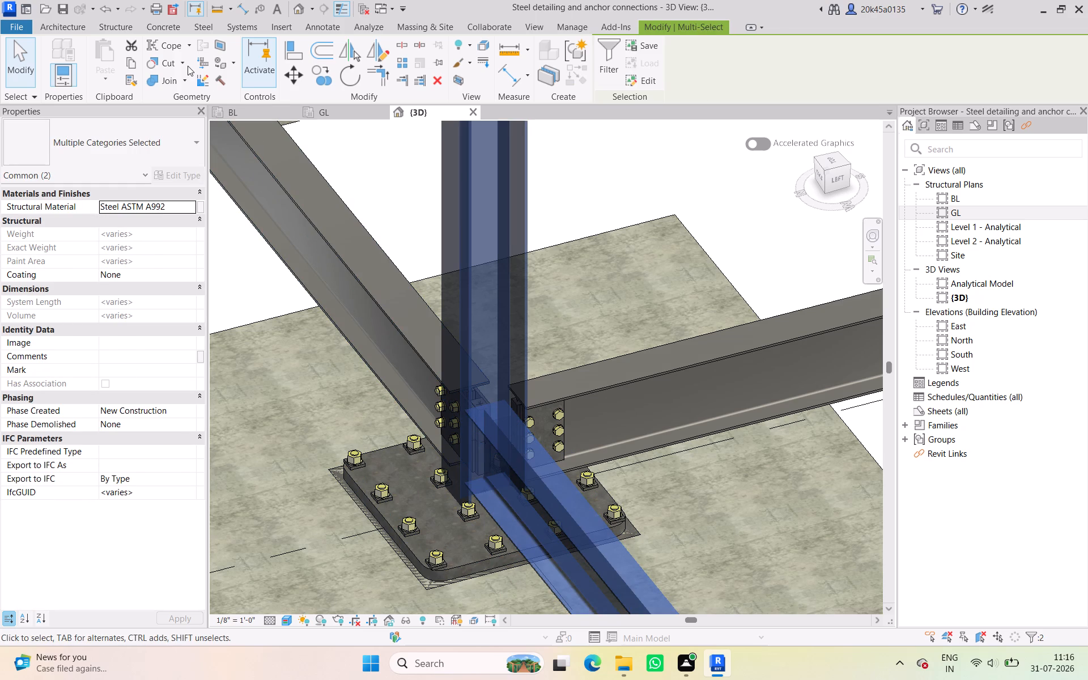
{"action": "left_click", "coordinate": [119, 24]}
{"action": "left_click", "coordinate": [280, 46]}
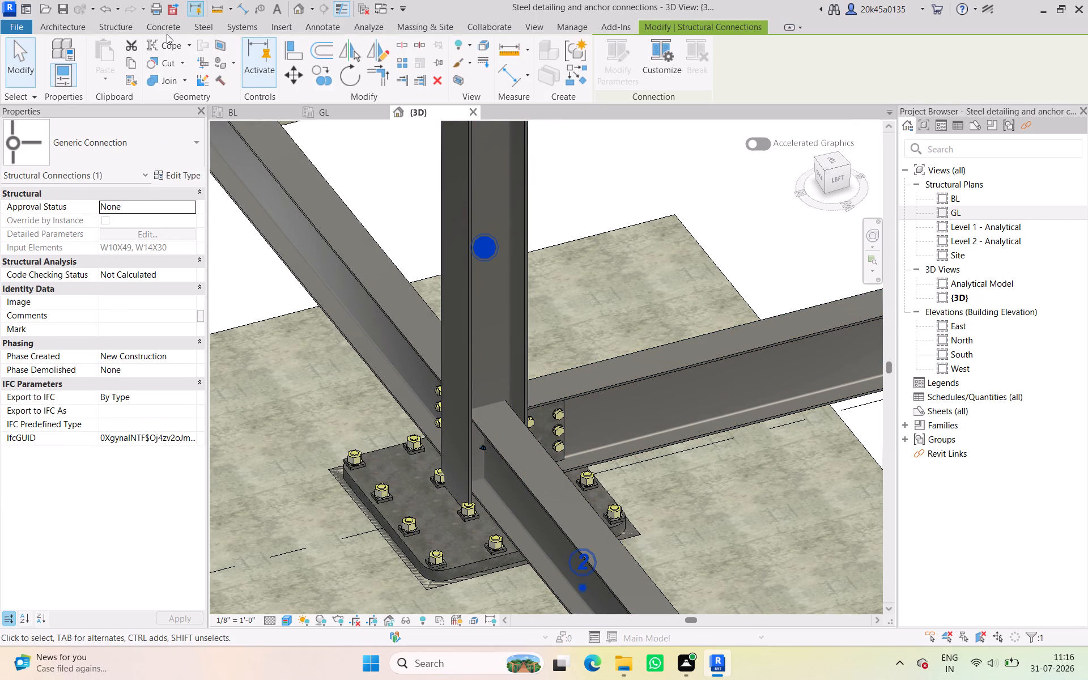
{"action": "left_click", "coordinate": [140, 133]}
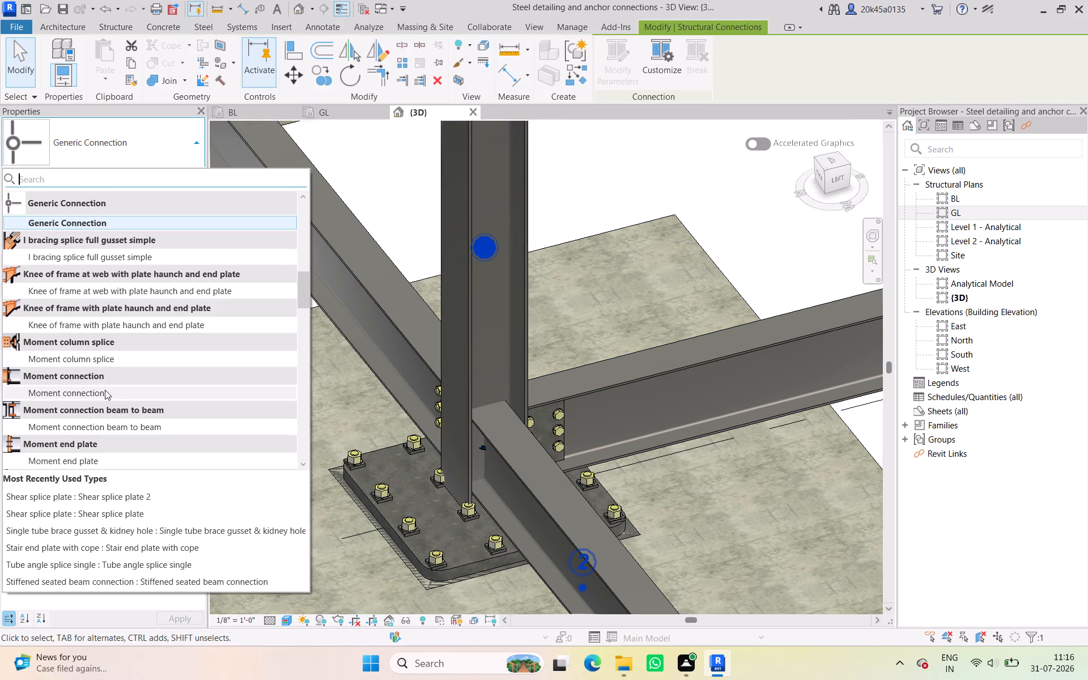
{"action": "scroll", "coordinate": [108, 365], "scroll_direction": "down", "scroll_amount": 4}
{"action": "left_click", "coordinate": [91, 271]}
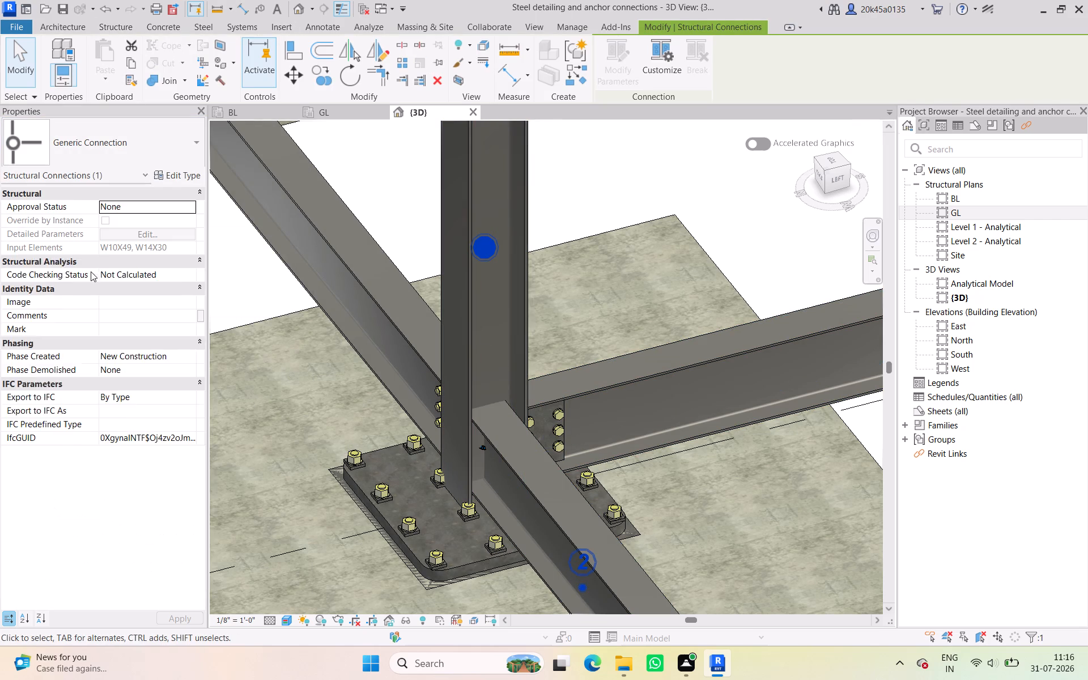
{"action": "left_click", "coordinate": [767, 457]}
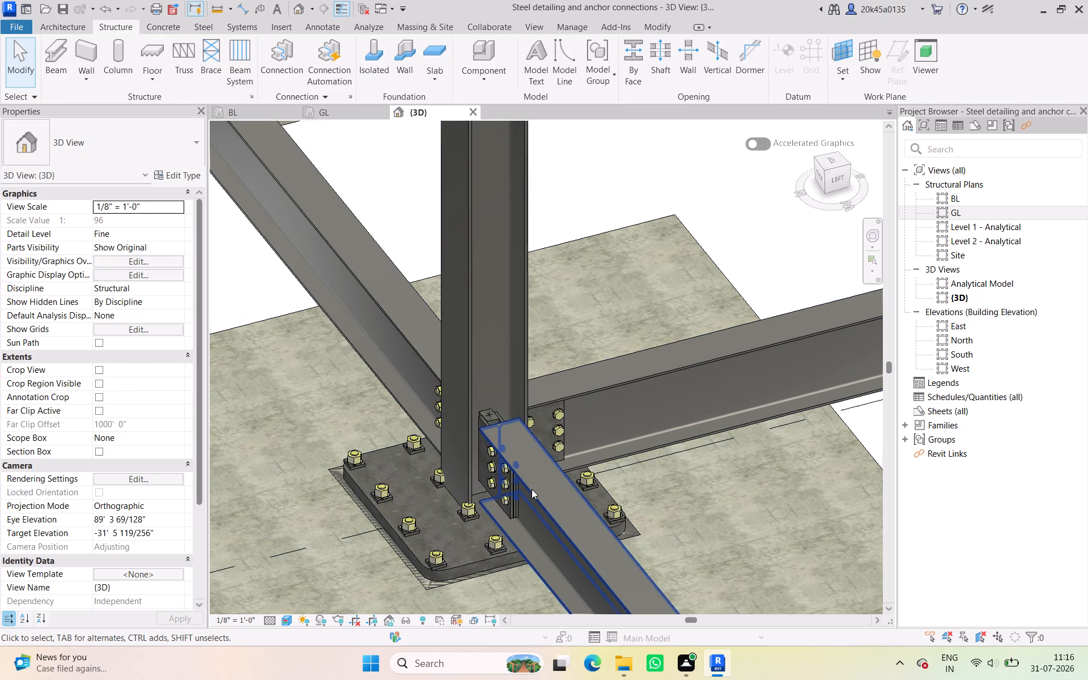
Examine the new splice plate and the adjoining beam connections around the grid 11 column base from several angles in 3D.
{"action": "scroll", "coordinate": [501, 432], "scroll_direction": "up", "scroll_amount": 4}
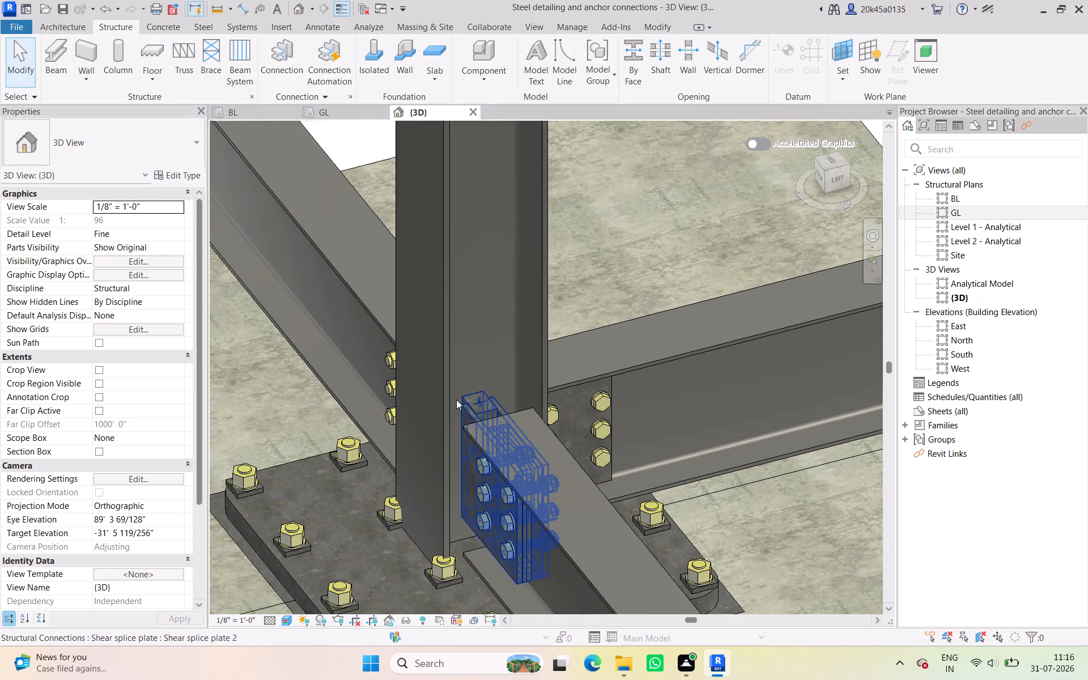
{"action": "scroll", "coordinate": [456, 399], "scroll_direction": "up", "scroll_amount": 10}
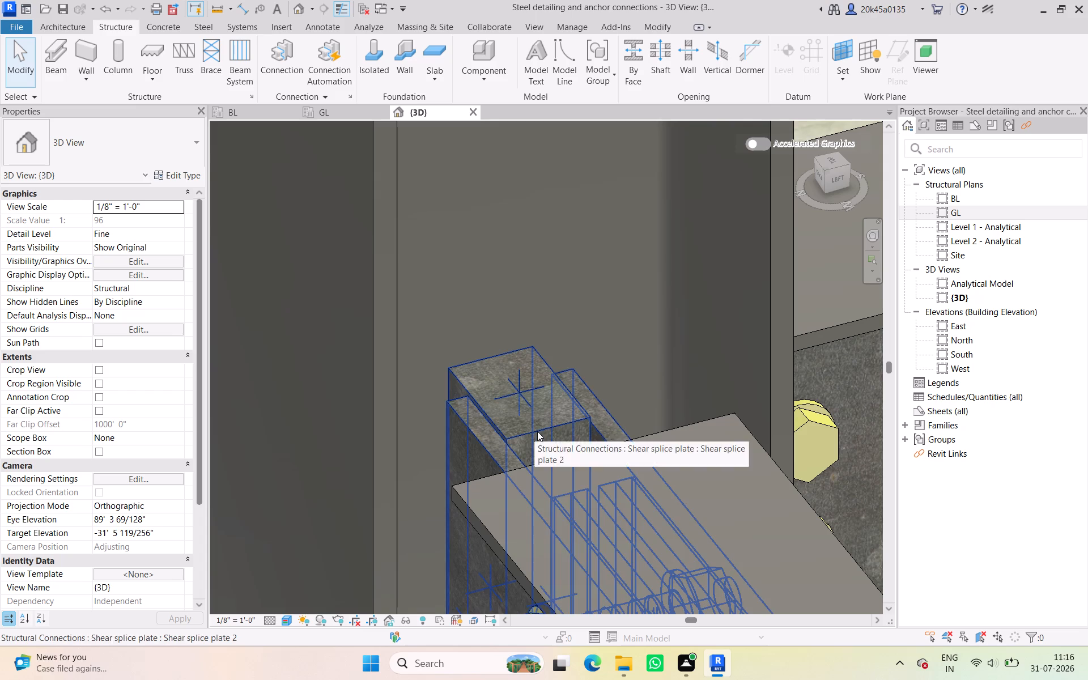
{"action": "scroll", "coordinate": [539, 432], "scroll_direction": "down", "scroll_amount": 10}
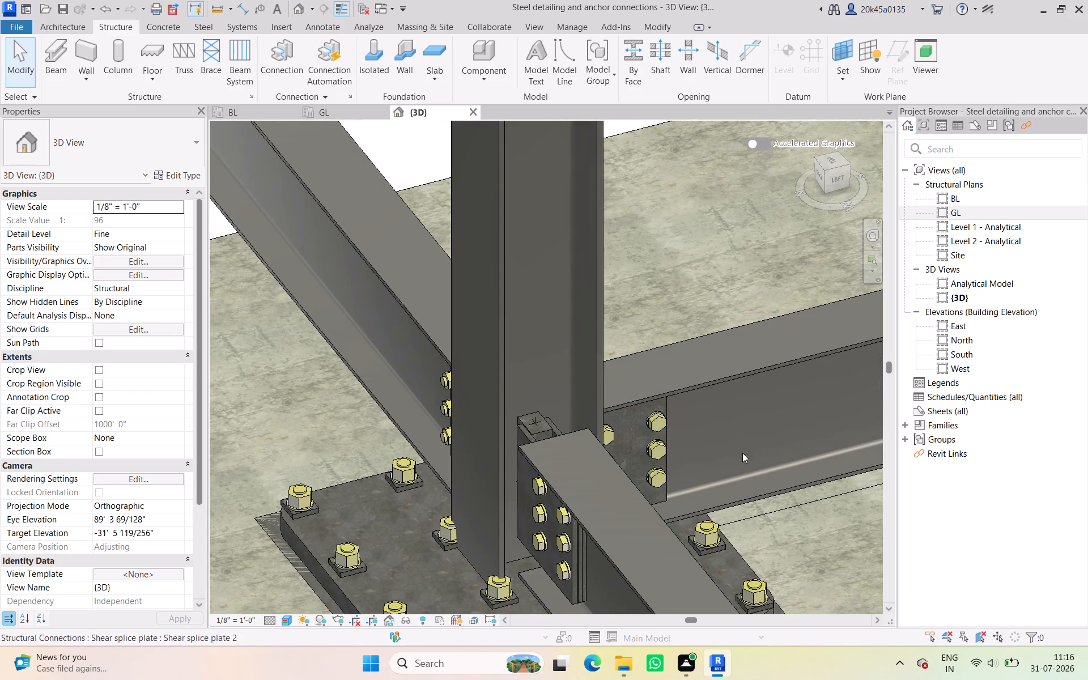
{"action": "middle_click_drag", "start_coordinate": [732, 461], "coordinate": [652, 474], "text": "shift"}
{"action": "scroll", "coordinate": [652, 474], "scroll_direction": "down", "scroll_amount": 4}
{"action": "middle_click_drag", "start_coordinate": [650, 471], "coordinate": [102, 356]}
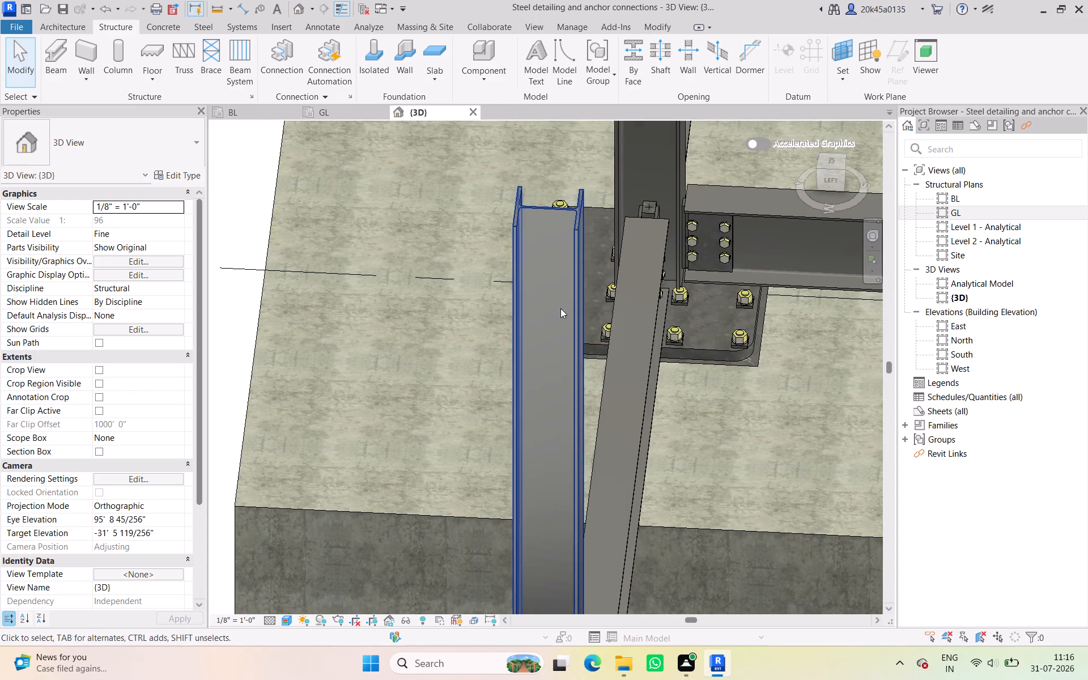
{"action": "scroll", "coordinate": [613, 290], "scroll_direction": "down", "scroll_amount": 5}
{"action": "scroll", "coordinate": [640, 338], "scroll_direction": "down", "scroll_amount": 6}
{"action": "middle_click_drag", "start_coordinate": [686, 426], "coordinate": [705, 424], "text": "shift"}
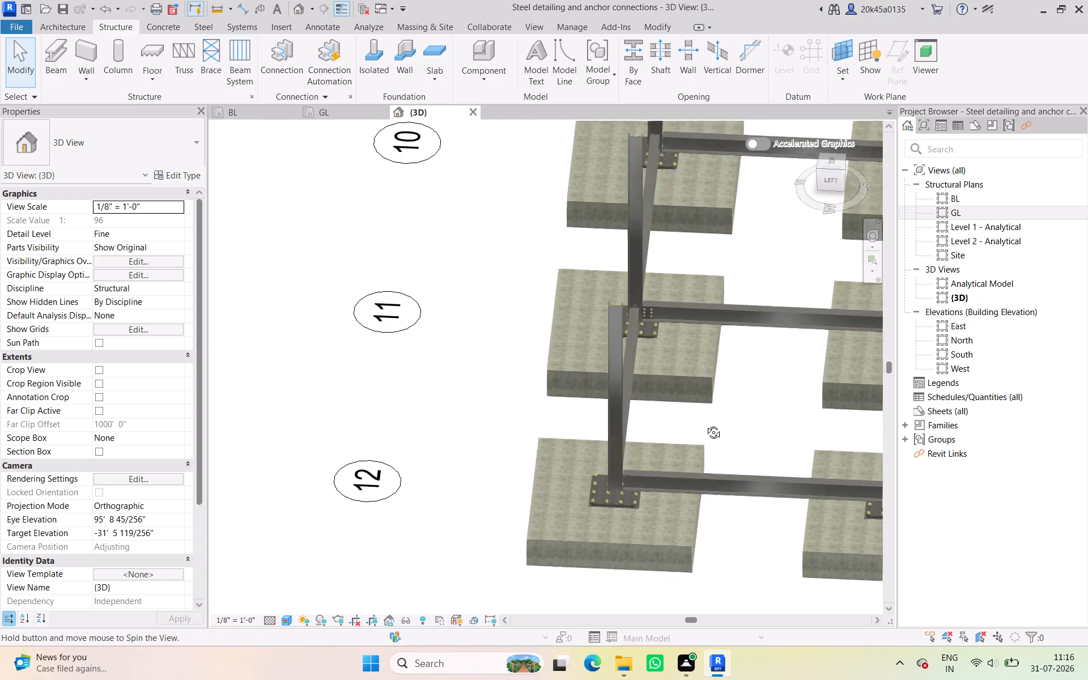
{"action": "middle_click_drag", "start_coordinate": [705, 424], "coordinate": [560, 444], "text": "shift"}
{"action": "scroll", "coordinate": [836, 368], "scroll_direction": "up", "scroll_amount": 10}
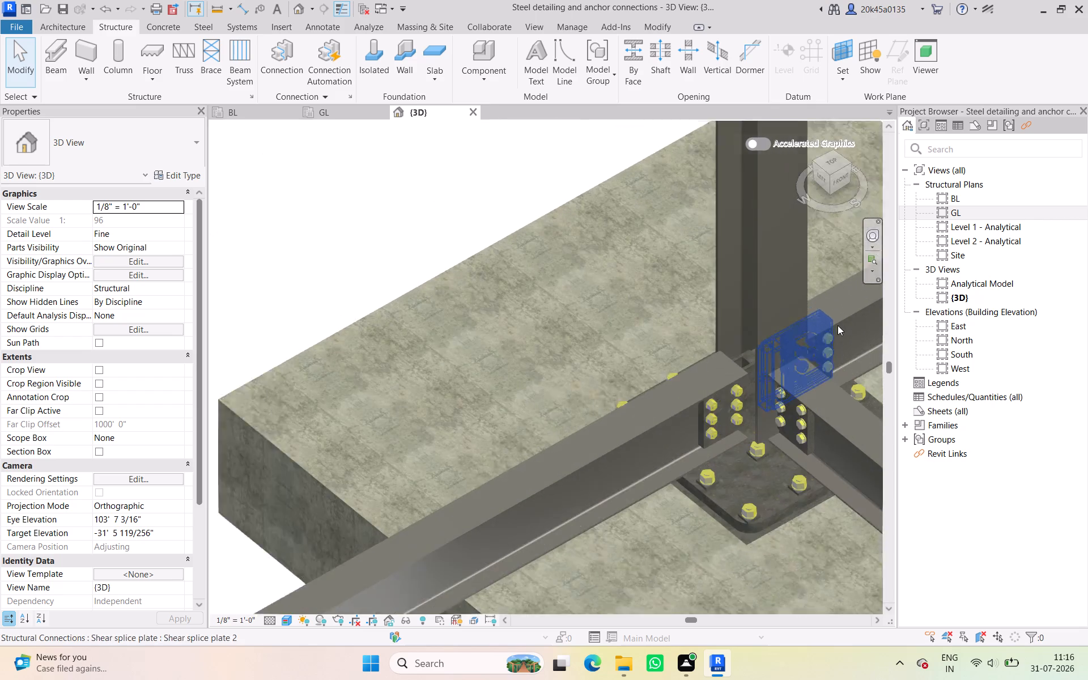
{"action": "scroll", "coordinate": [838, 325], "scroll_direction": "up", "scroll_amount": 8}
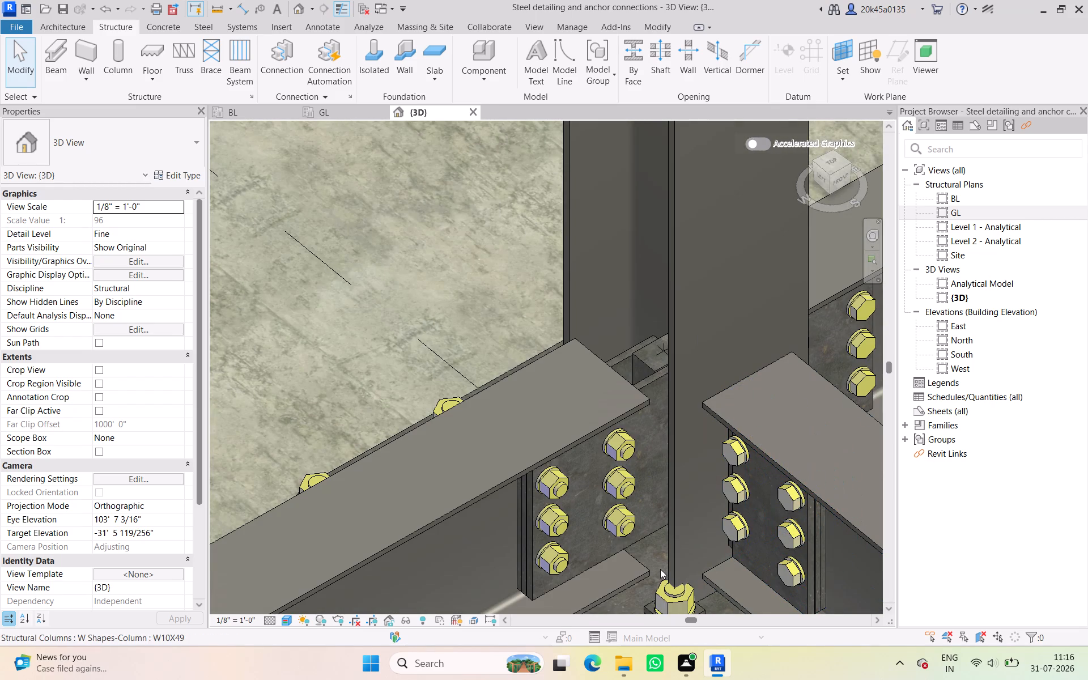
{"action": "scroll", "coordinate": [654, 561], "scroll_direction": "down", "scroll_amount": 5}
{"action": "middle_click_drag", "start_coordinate": [690, 530], "coordinate": [699, 531], "text": "shift"}
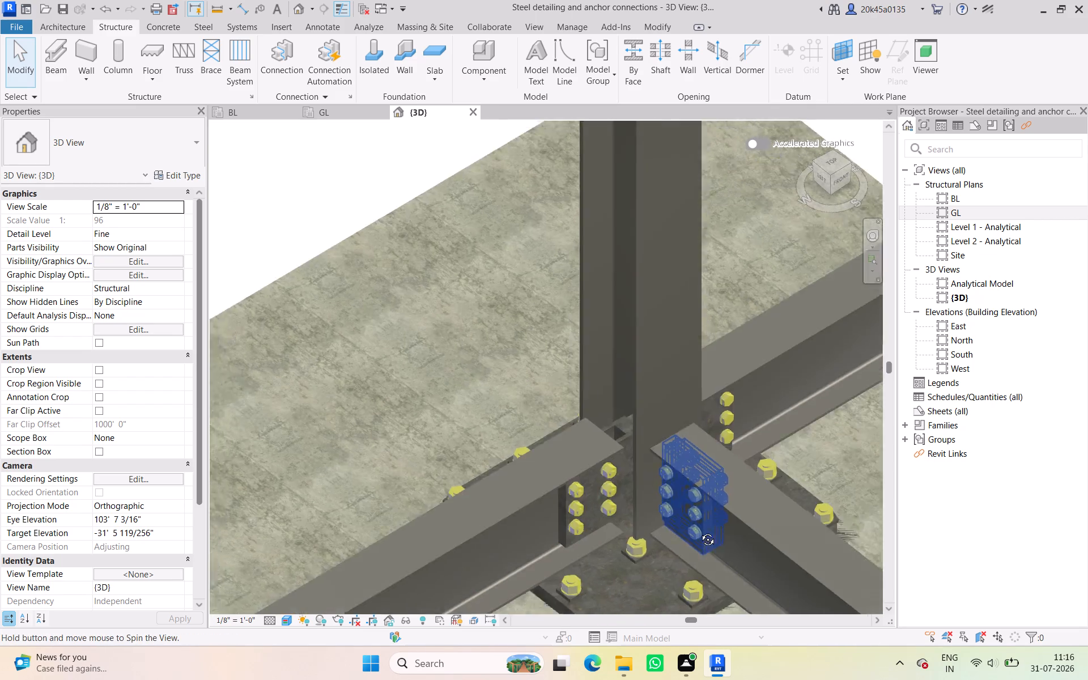
Examine the splice plate connections at the grid 11 column base and the joints at the neighbouring column bases in 3D.
{"action": "middle_click_drag", "start_coordinate": [699, 531], "coordinate": [773, 522], "text": "shift"}
{"action": "scroll", "coordinate": [509, 448], "scroll_direction": "down", "scroll_amount": 3}
{"action": "middle_click_drag", "start_coordinate": [512, 451], "coordinate": [887, 503]}
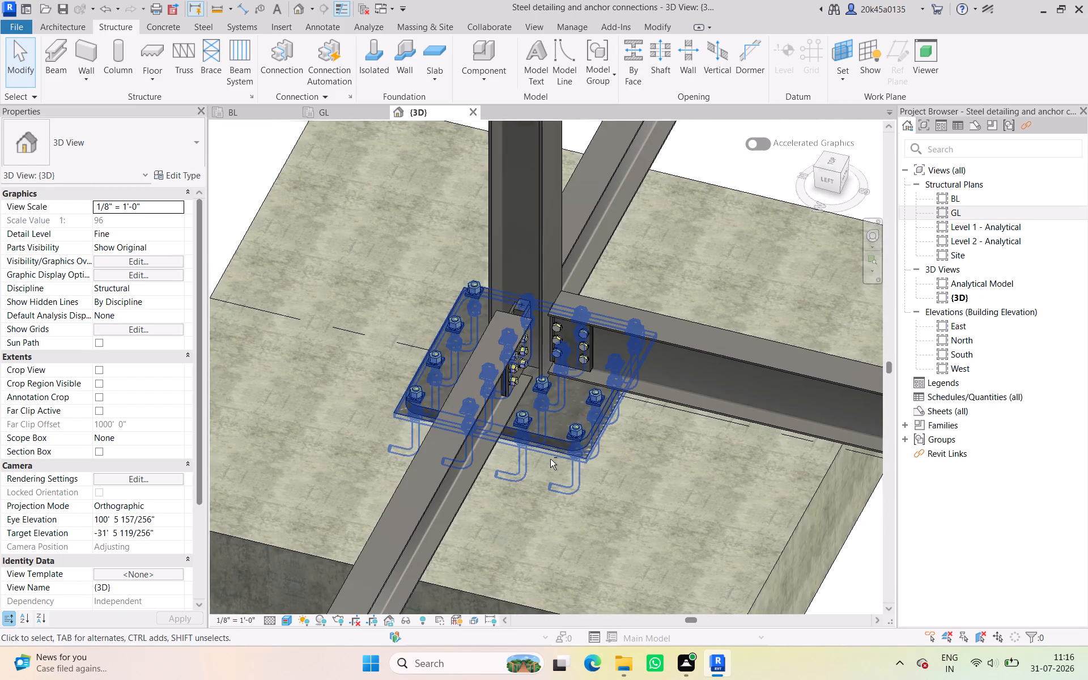
{"action": "middle_click_drag", "start_coordinate": [550, 459], "coordinate": [695, 465], "text": "shift"}
{"action": "scroll", "coordinate": [525, 457], "scroll_direction": "down", "scroll_amount": 3}
{"action": "middle_click_drag", "start_coordinate": [527, 460], "coordinate": [967, 474]}
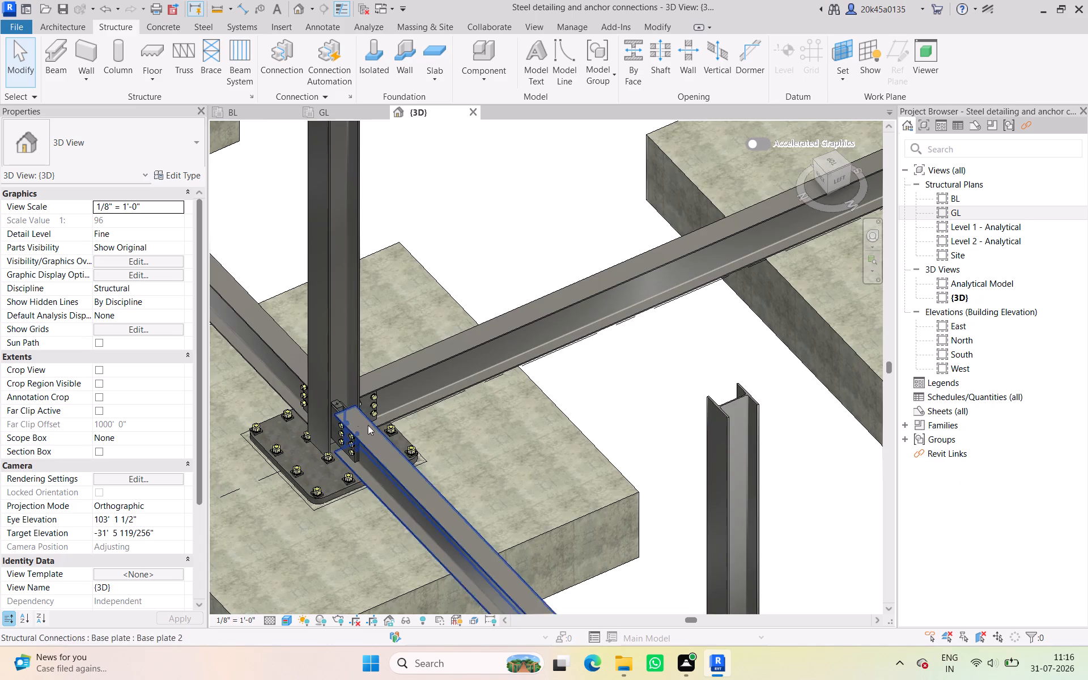
{"action": "scroll", "coordinate": [354, 415], "scroll_direction": "up", "scroll_amount": 10}
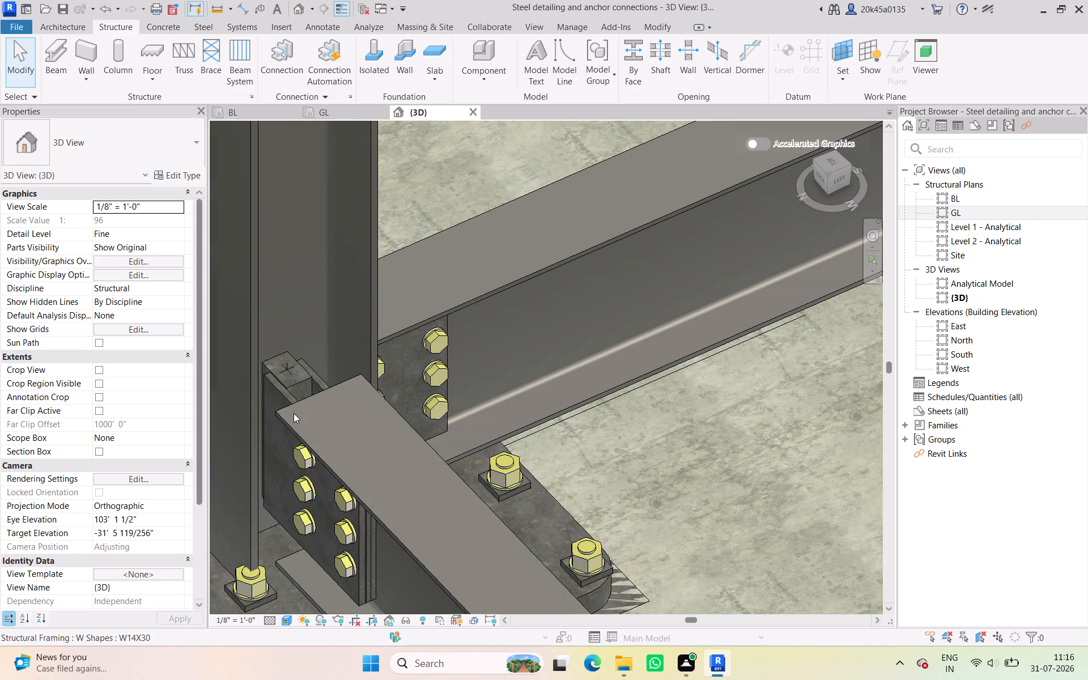
{"action": "scroll", "coordinate": [296, 416], "scroll_direction": "up", "scroll_amount": 4}
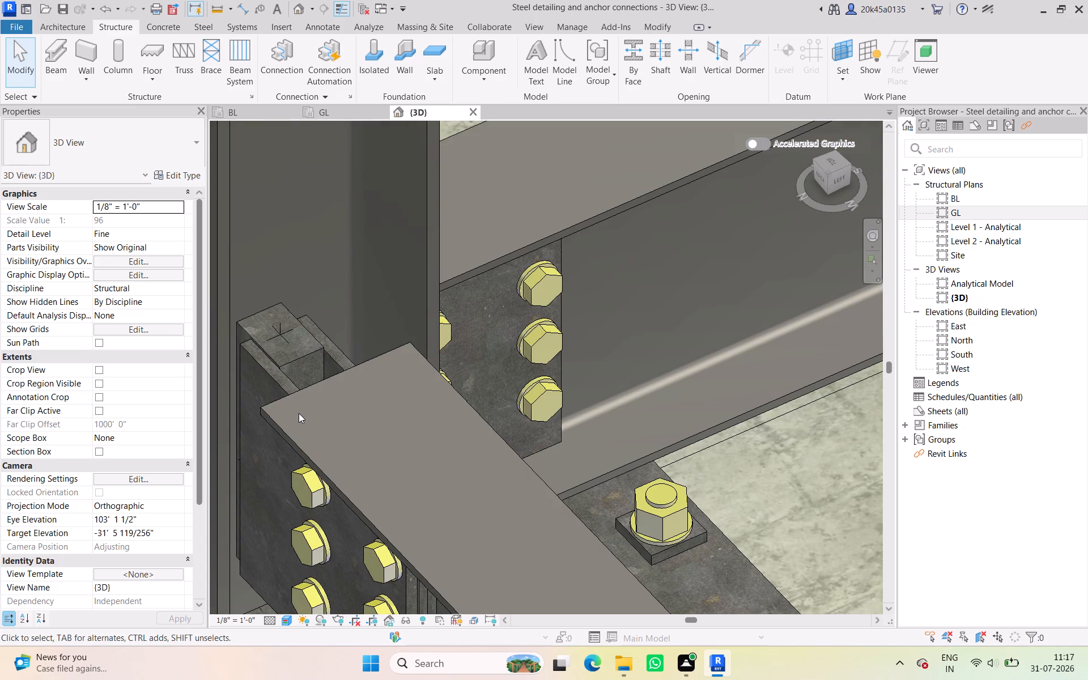
{"action": "scroll", "coordinate": [299, 411], "scroll_direction": "down", "scroll_amount": 3}
{"action": "middle_click_drag", "start_coordinate": [301, 409], "coordinate": [348, 393]}
{"action": "scroll", "coordinate": [355, 389], "scroll_direction": "down", "scroll_amount": 6}
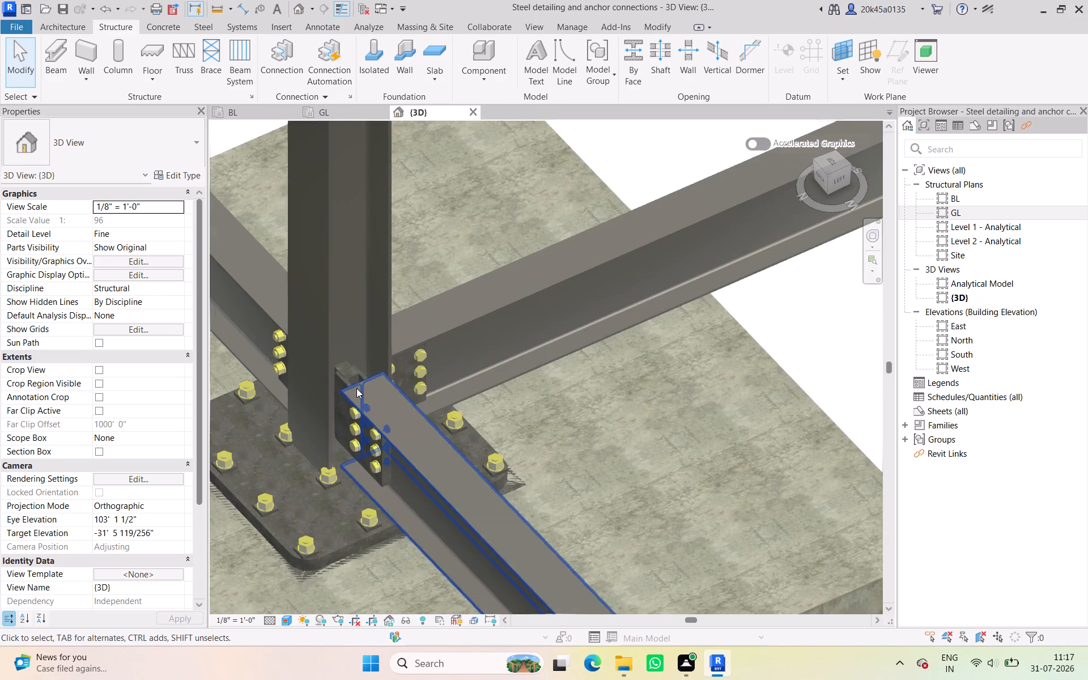
{"action": "scroll", "coordinate": [356, 388], "scroll_direction": "down", "scroll_amount": 8}
{"action": "middle_click_drag", "start_coordinate": [360, 416], "coordinate": [339, 425], "text": "shift"}
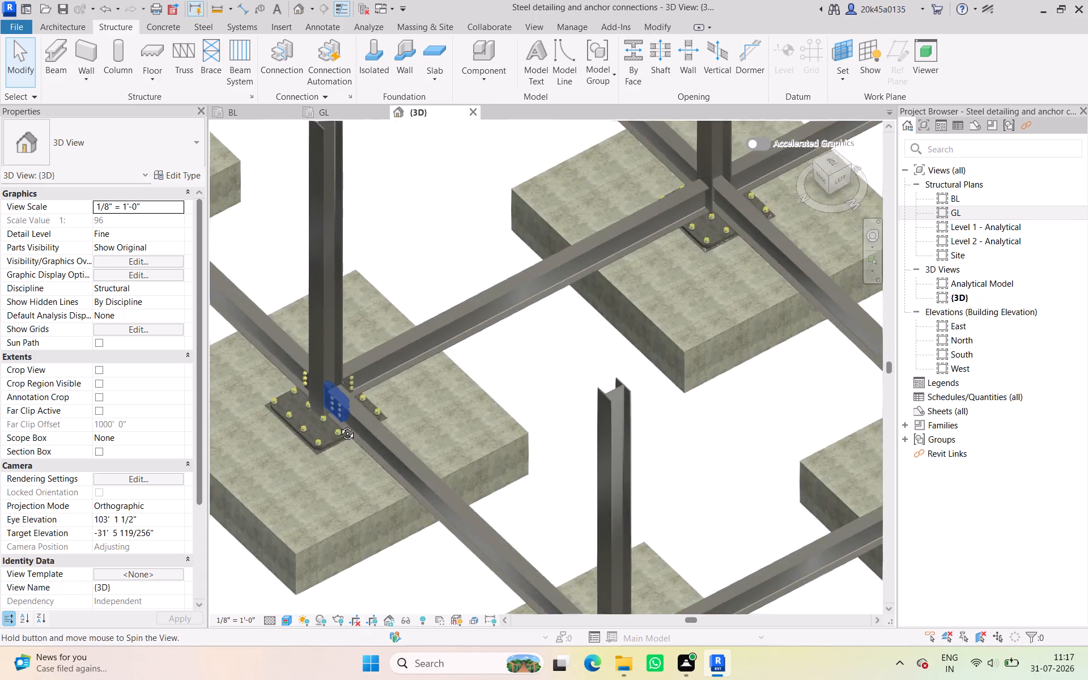
{"action": "middle_click_drag", "start_coordinate": [339, 425], "coordinate": [306, 413], "text": "shift"}
{"action": "scroll", "coordinate": [491, 377], "scroll_direction": "down", "scroll_amount": 2}
{"action": "middle_click_drag", "start_coordinate": [491, 377], "coordinate": [371, 398]}
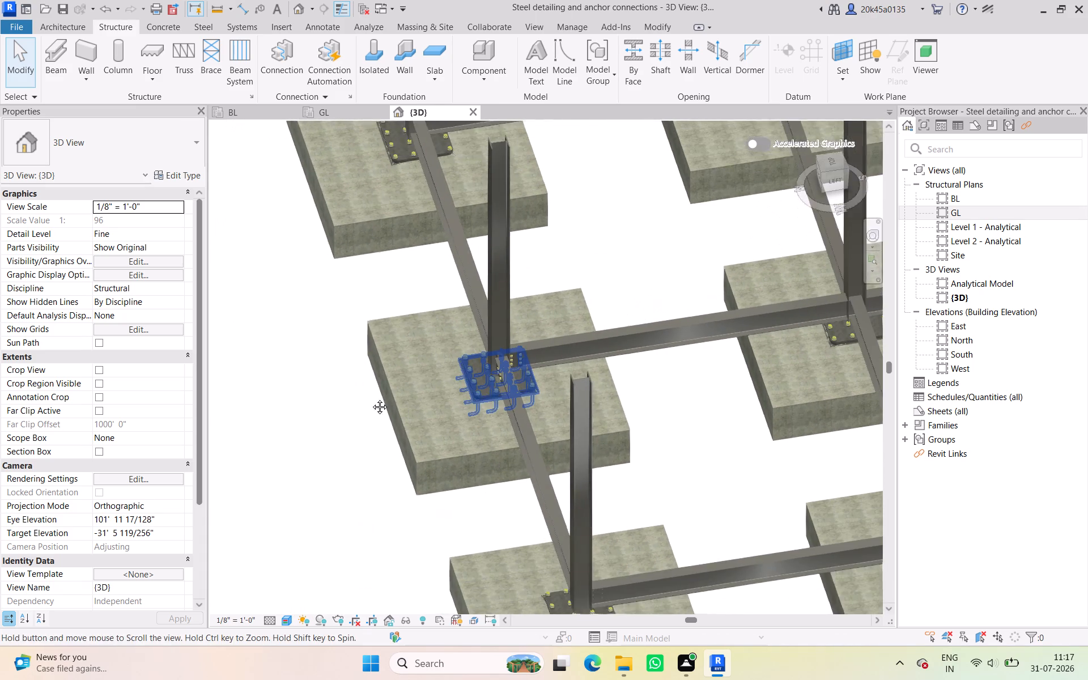
{"action": "middle_click_drag", "start_coordinate": [371, 398], "coordinate": [231, 408]}
{"action": "scroll", "coordinate": [460, 389], "scroll_direction": "down", "scroll_amount": 3}
{"action": "middle_click_drag", "start_coordinate": [476, 397], "coordinate": [564, 493]}
{"action": "middle_click_drag", "start_coordinate": [532, 456], "coordinate": [520, 479], "text": "shift"}
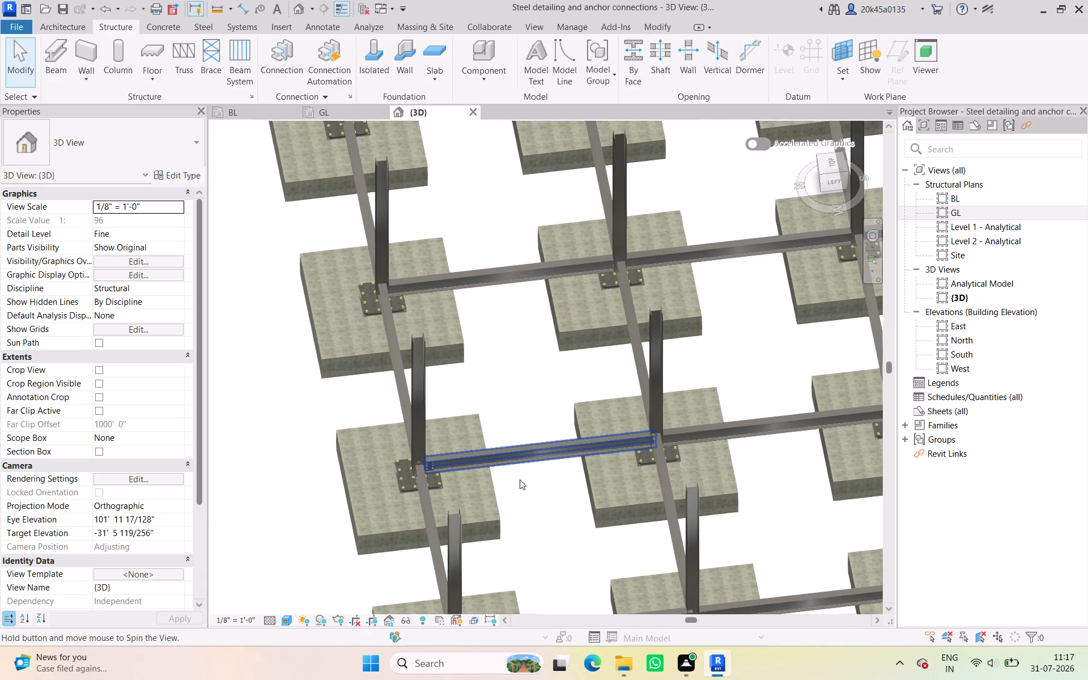
{"action": "scroll", "coordinate": [457, 334], "scroll_direction": "down", "scroll_amount": 6}
{"action": "scroll", "coordinate": [537, 355], "scroll_direction": "up", "scroll_amount": 5}
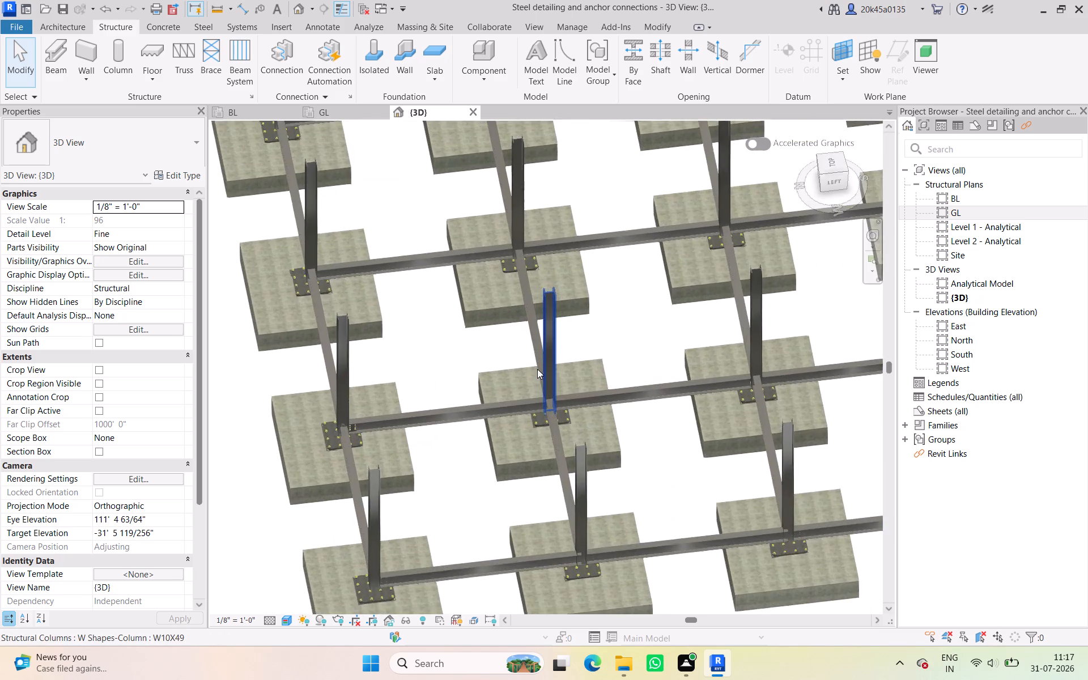
{"action": "scroll", "coordinate": [541, 386], "scroll_direction": "up", "scroll_amount": 6}
{"action": "scroll", "coordinate": [551, 435], "scroll_direction": "down", "scroll_amount": 6}
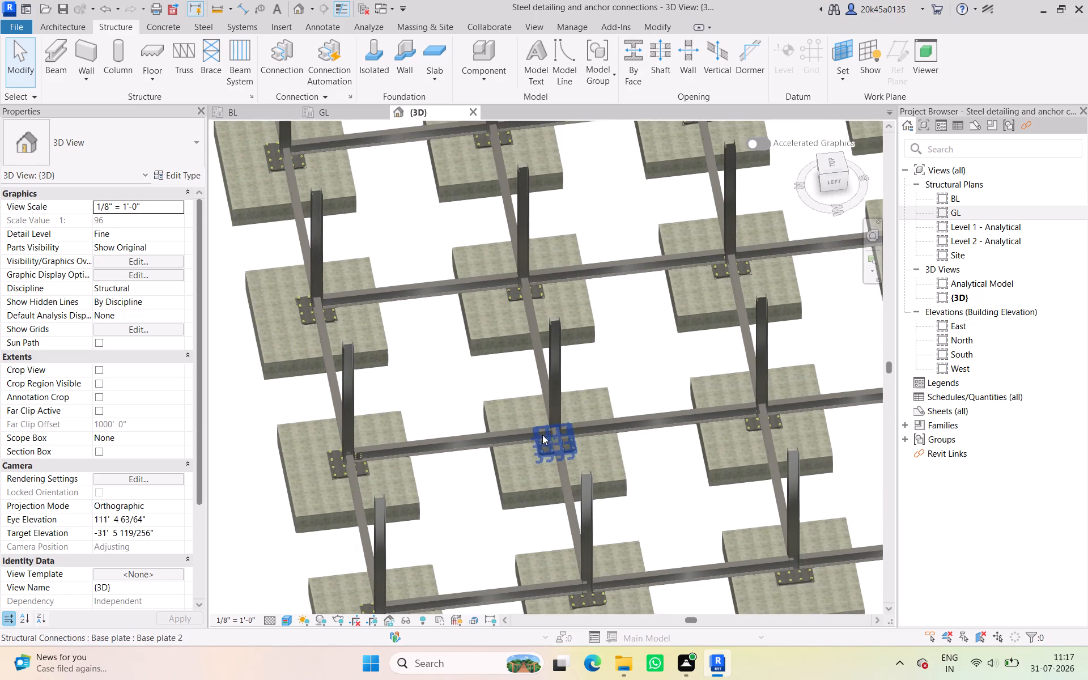
{"action": "left_click", "coordinate": [348, 116]}
{"action": "left_click", "coordinate": [426, 112]}
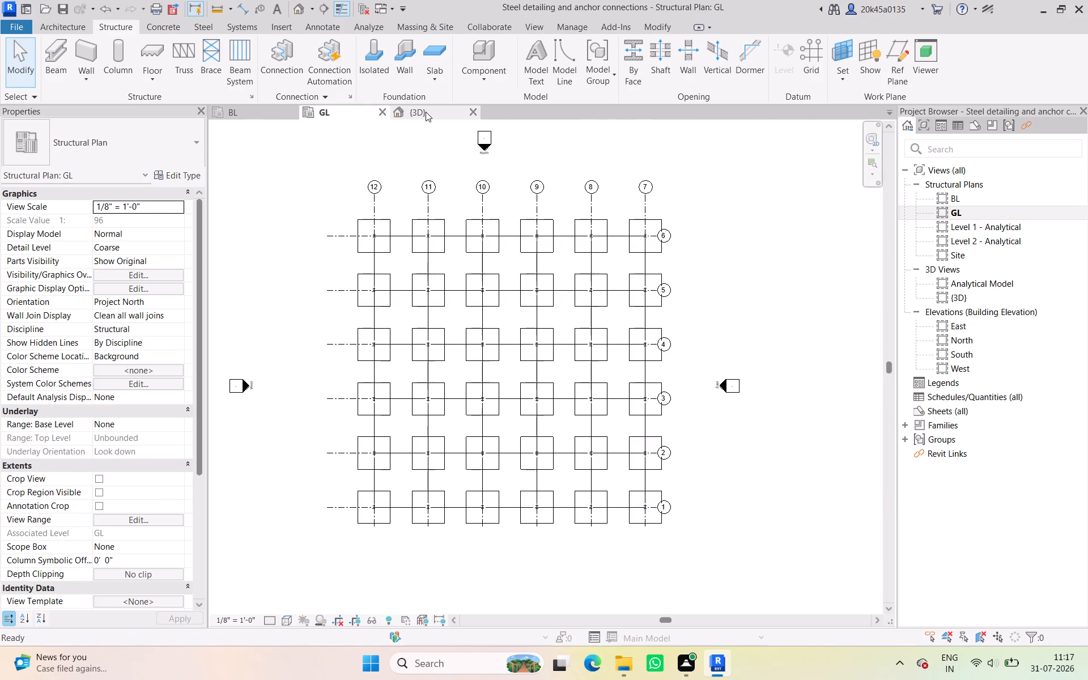
Copy the three Shear splice plate 2 connections at the grid 11/6 column along grid 6 to grids 10, 9, 8 and 7.
{"action": "scroll", "coordinate": [329, 440], "scroll_direction": "up", "scroll_amount": 4}
{"action": "middle_click_drag", "start_coordinate": [329, 445], "coordinate": [338, 396]}
{"action": "scroll", "coordinate": [355, 410], "scroll_direction": "up", "scroll_amount": 4}
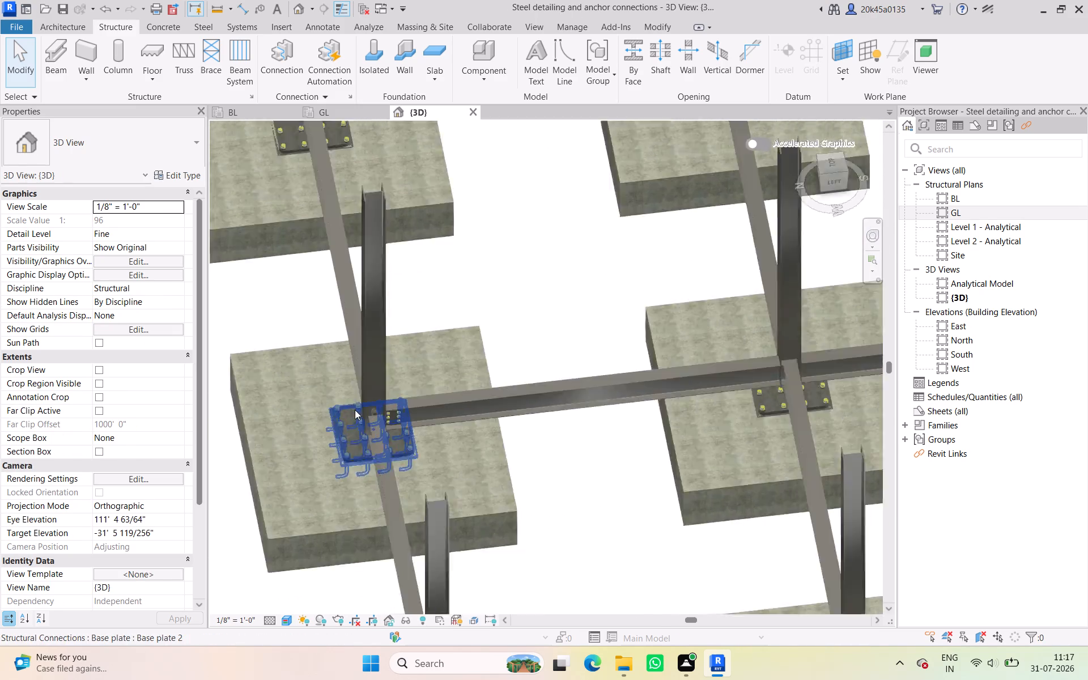
{"action": "scroll", "coordinate": [355, 410], "scroll_direction": "up", "scroll_amount": 2}
{"action": "scroll", "coordinate": [402, 426], "scroll_direction": "up", "scroll_amount": 7}
{"action": "left_click", "coordinate": [384, 394]}
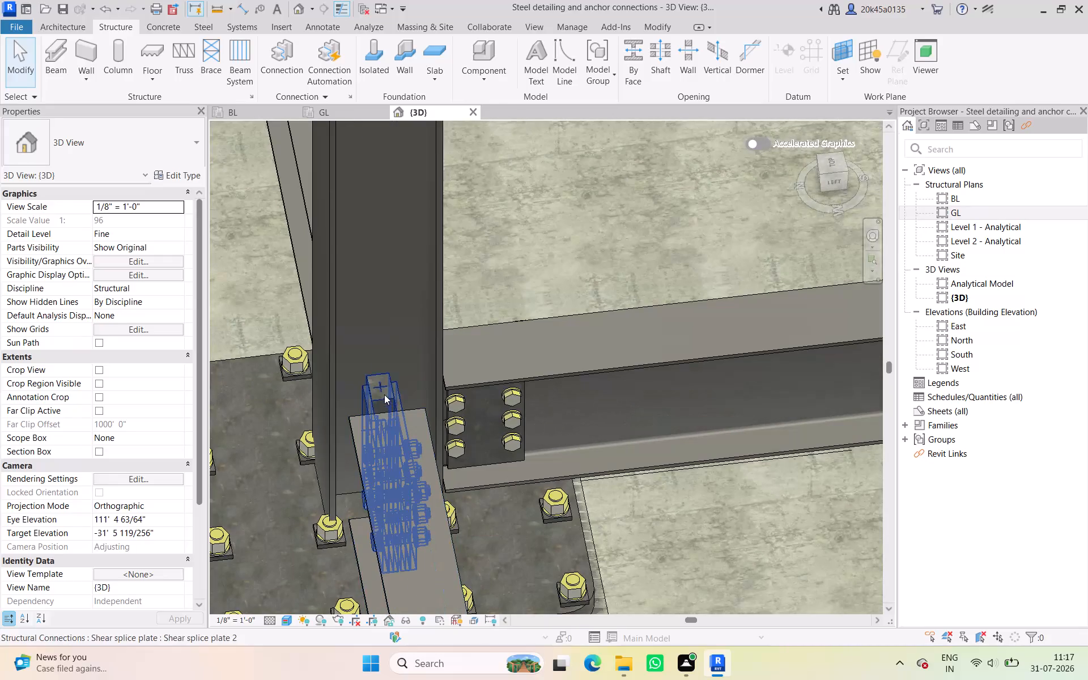
{"action": "left_click", "coordinate": [460, 411], "text": "ctrl"}
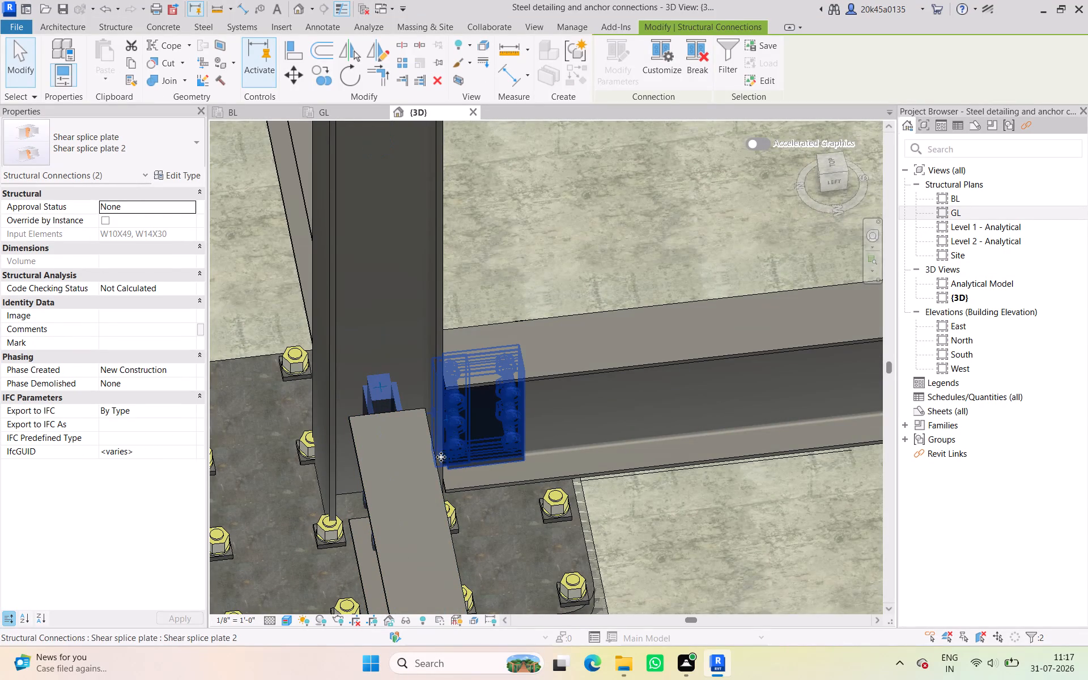
{"action": "middle_click_drag", "start_coordinate": [450, 460], "coordinate": [692, 454], "text": "shift"}
{"action": "left_click", "coordinate": [272, 504], "text": "ctrl"}
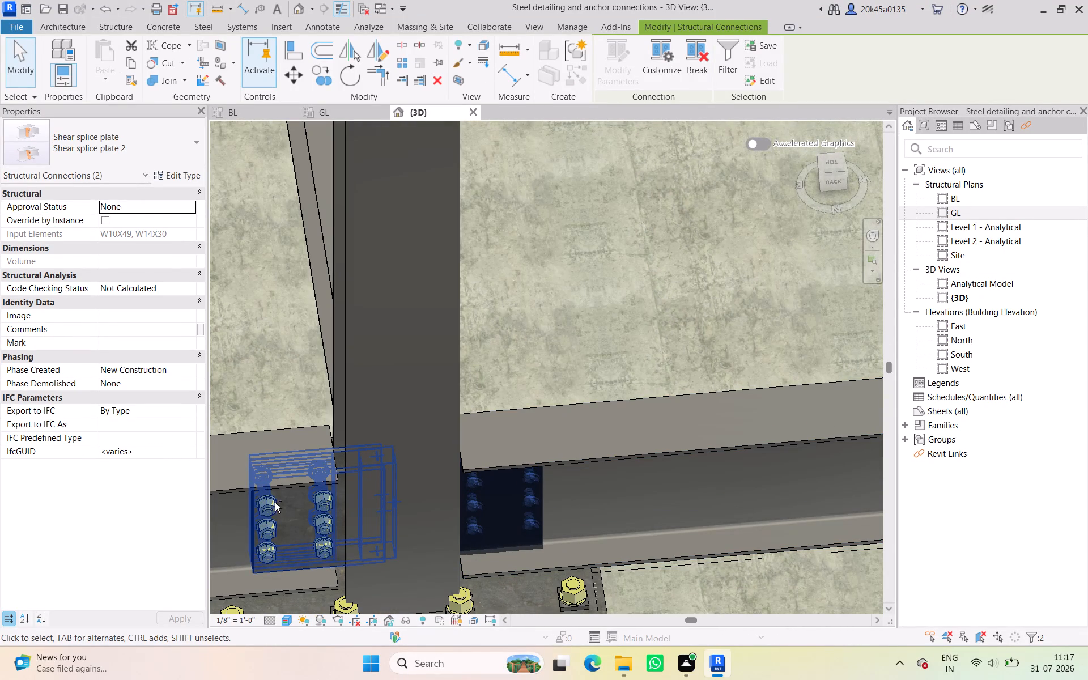
{"action": "left_click", "coordinate": [321, 116]}
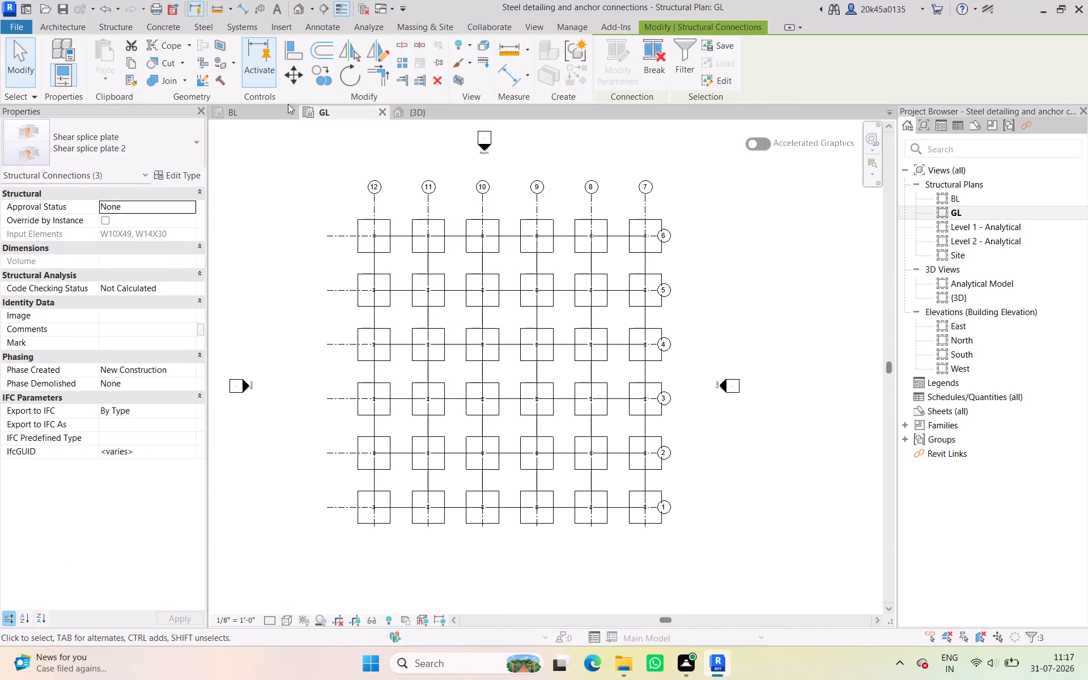
{"action": "left_click", "coordinate": [320, 73]}
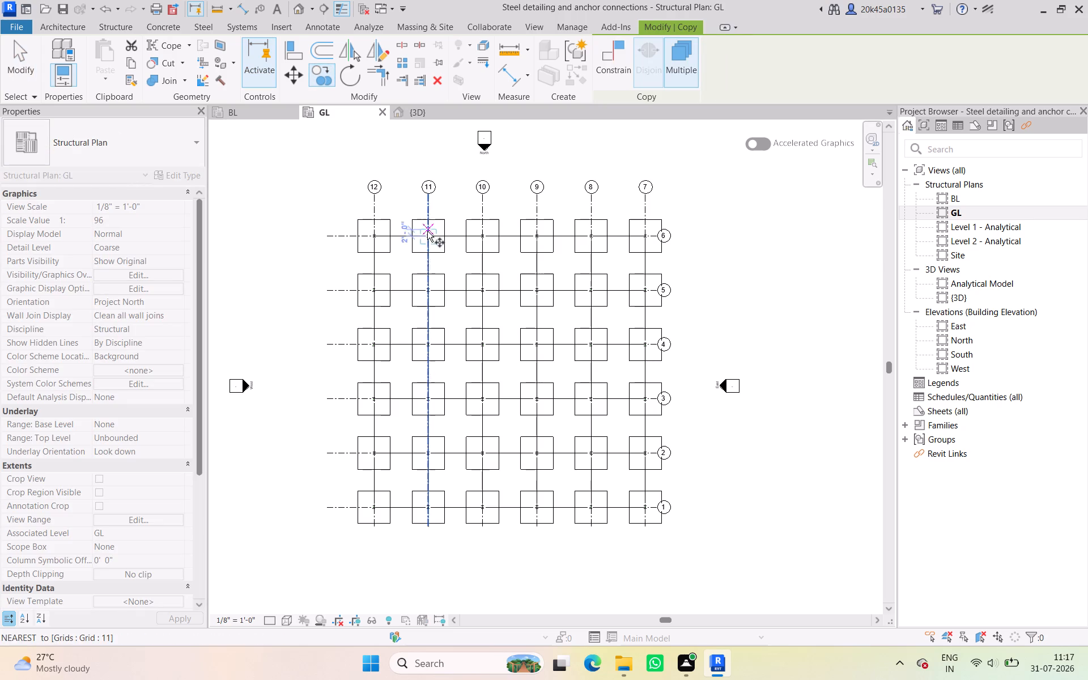
{"action": "left_click", "coordinate": [429, 210]}
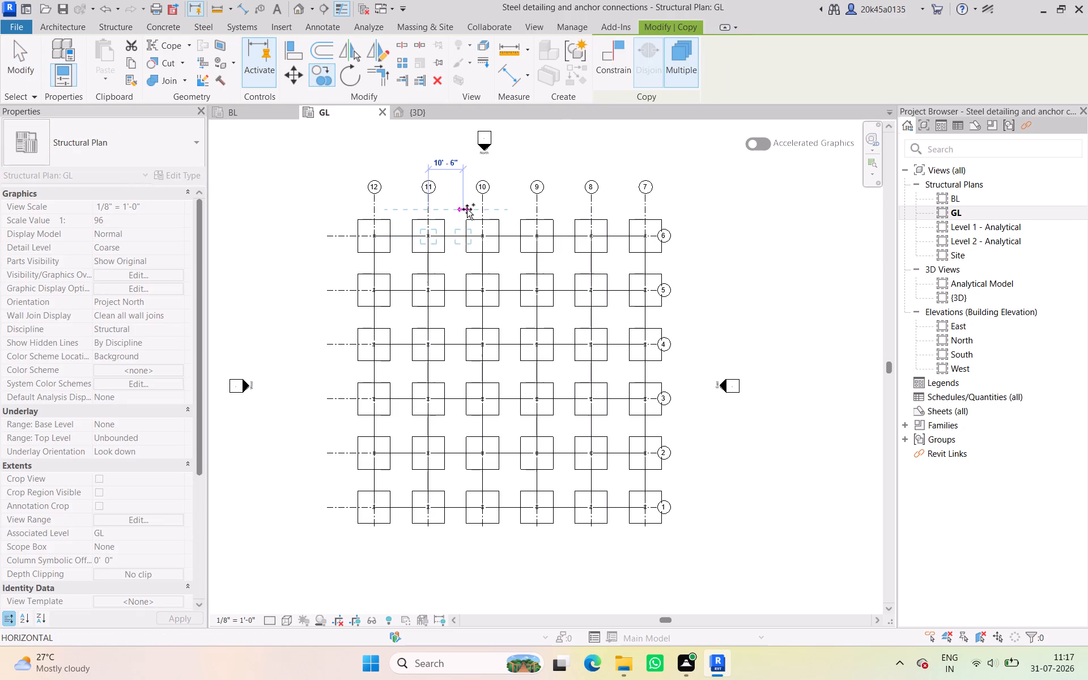
{"action": "left_click", "coordinate": [482, 209]}
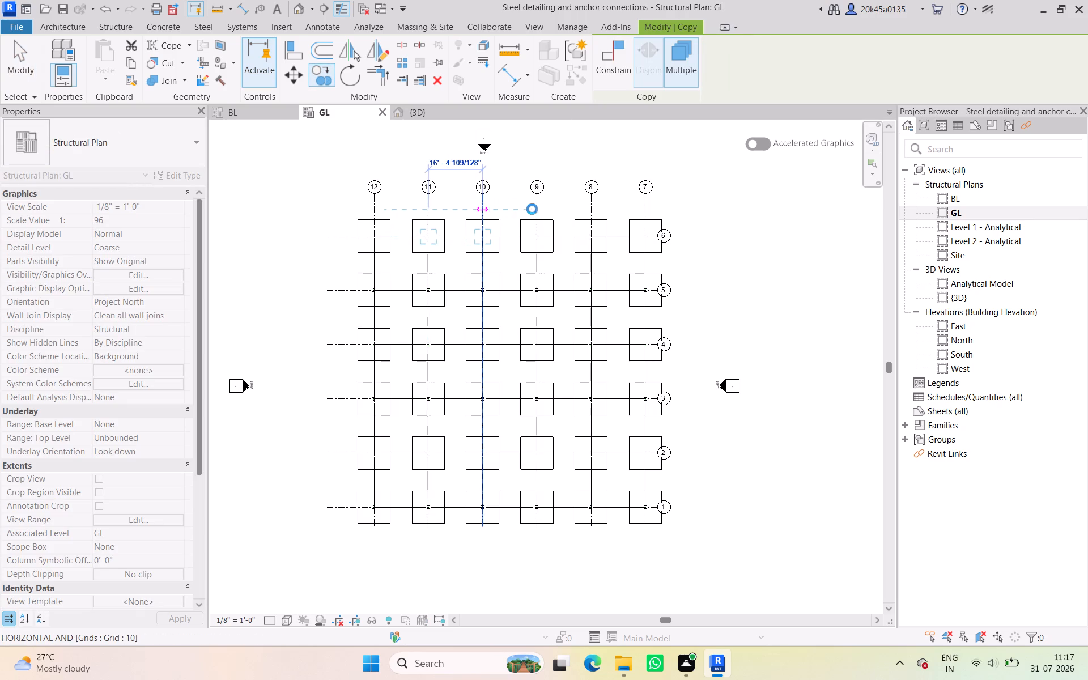
{"action": "left_click", "coordinate": [538, 208]}
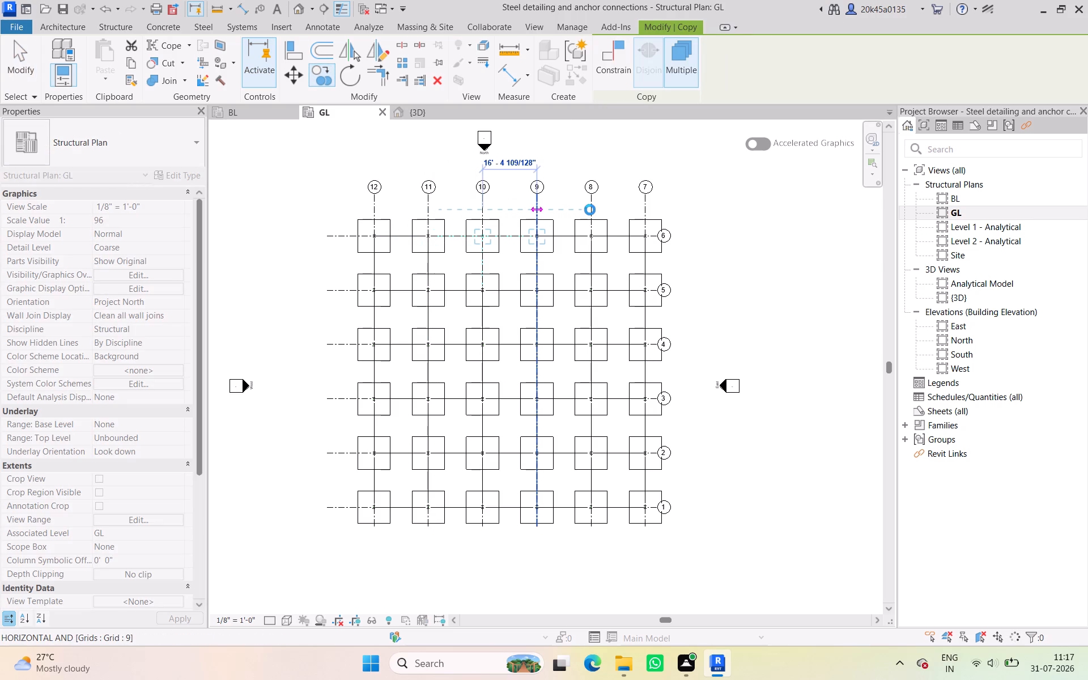
{"action": "left_click", "coordinate": [592, 210]}
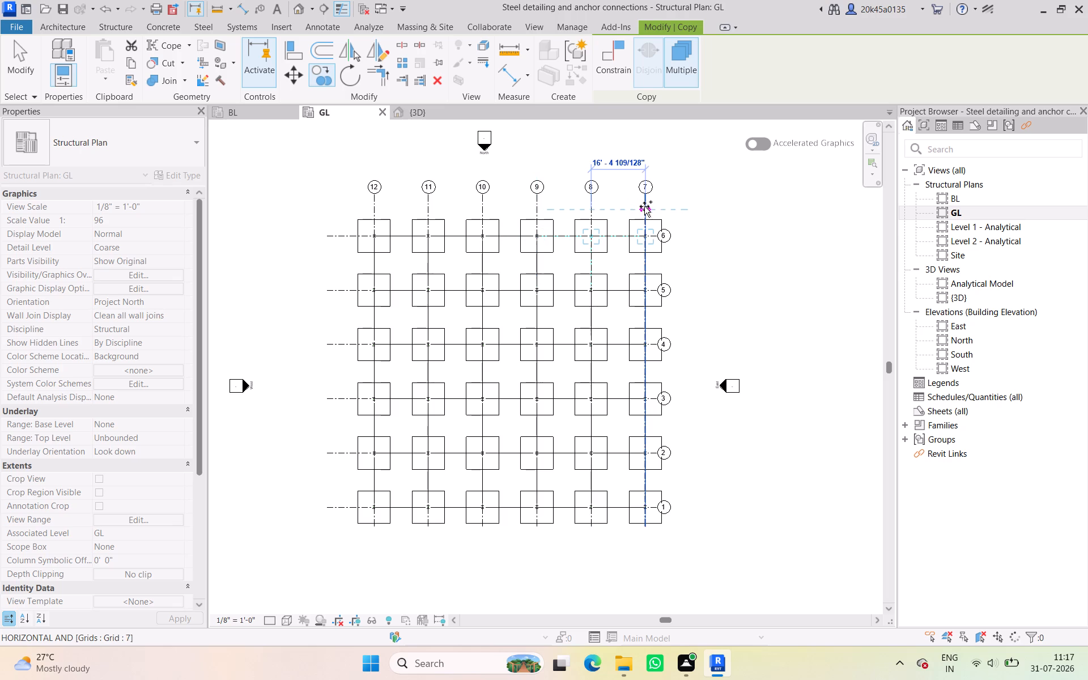
{"action": "left_click", "coordinate": [644, 206]}
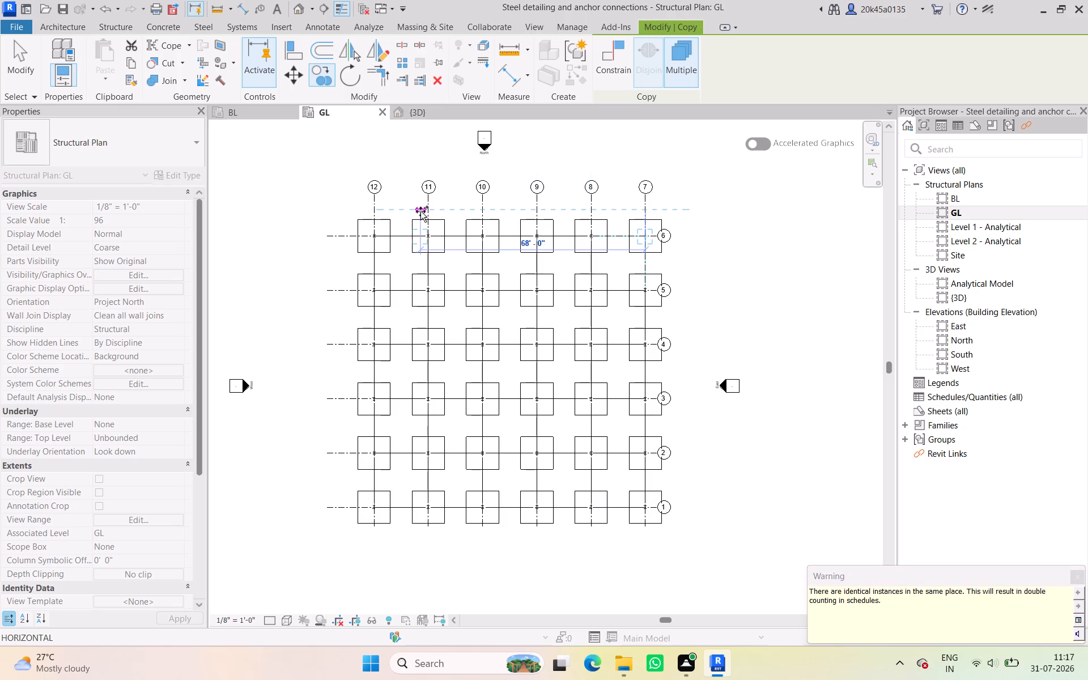
{"action": "key", "text": "Escape"}
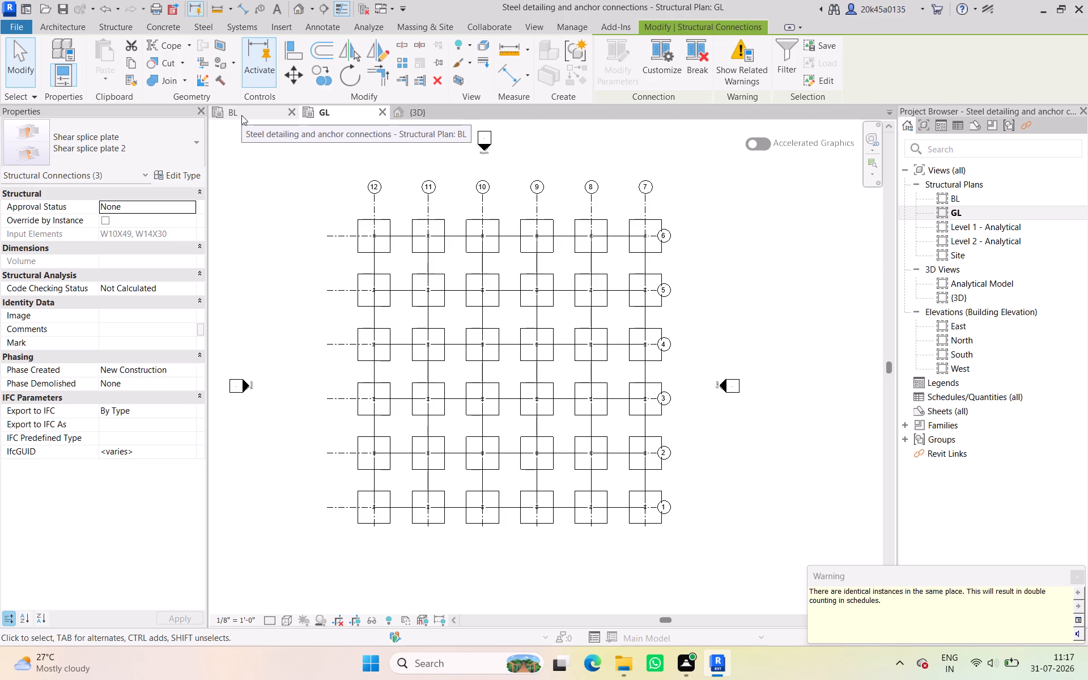
Copy the three Shear splice plate 2 connections at the grid 11/6 column along grid 11 to grid 1.
{"action": "left_click", "coordinate": [241, 115]}
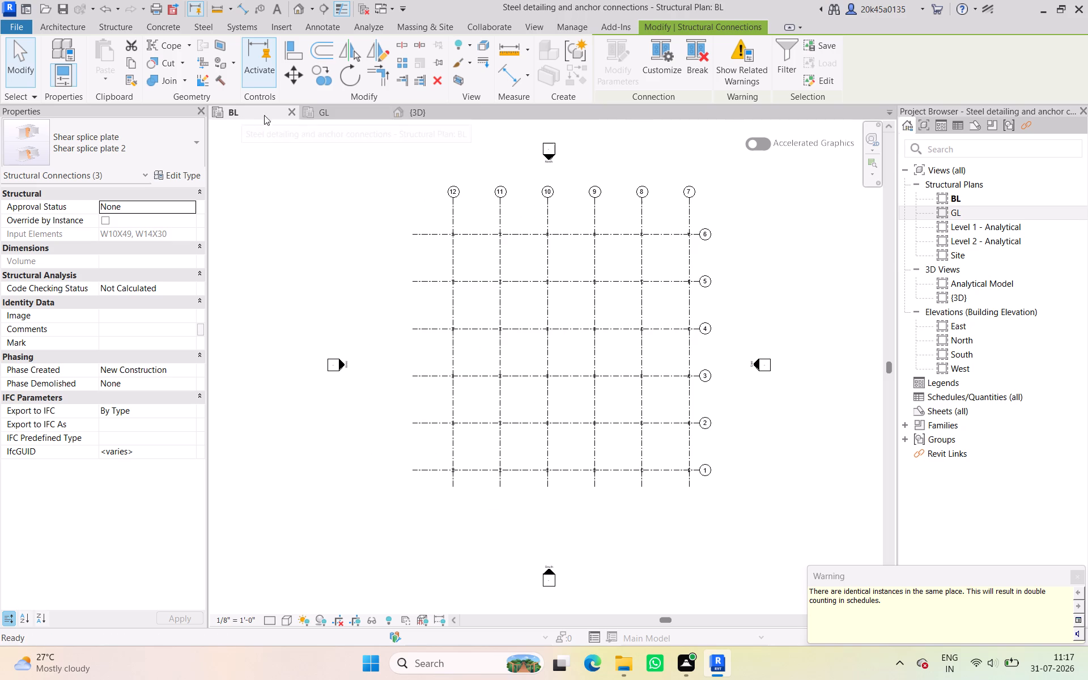
{"action": "left_click", "coordinate": [416, 113]}
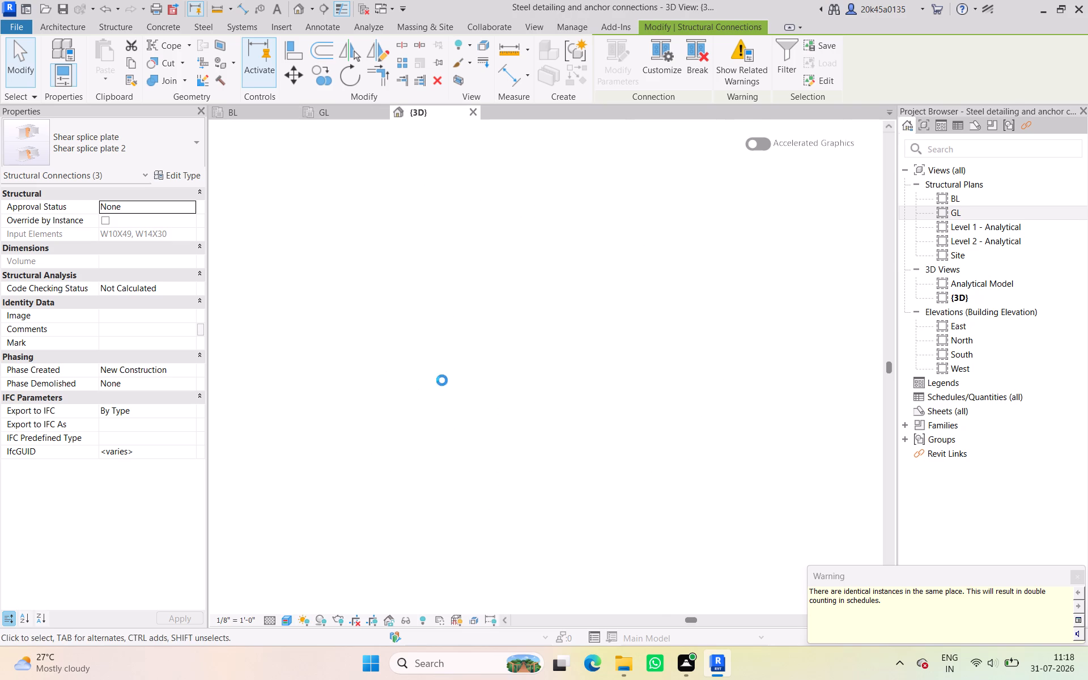
{"action": "left_click", "coordinate": [471, 515]}
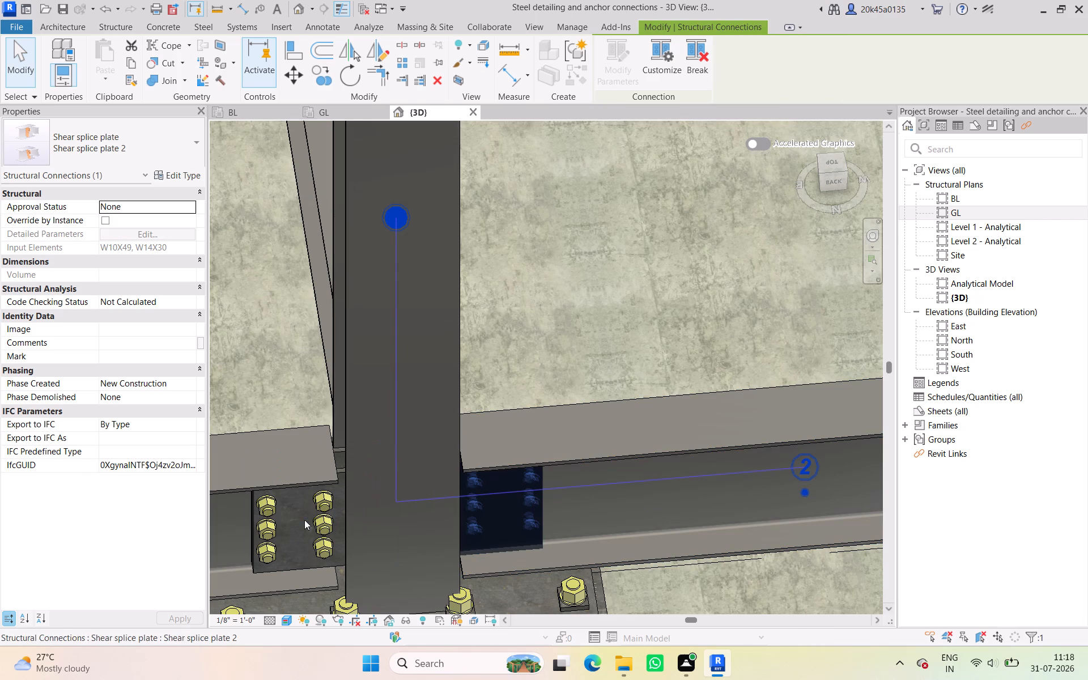
{"action": "left_click", "coordinate": [269, 518], "text": "ctrl"}
{"action": "middle_click_drag", "start_coordinate": [563, 485], "coordinate": [518, 522], "text": "ctrl"}
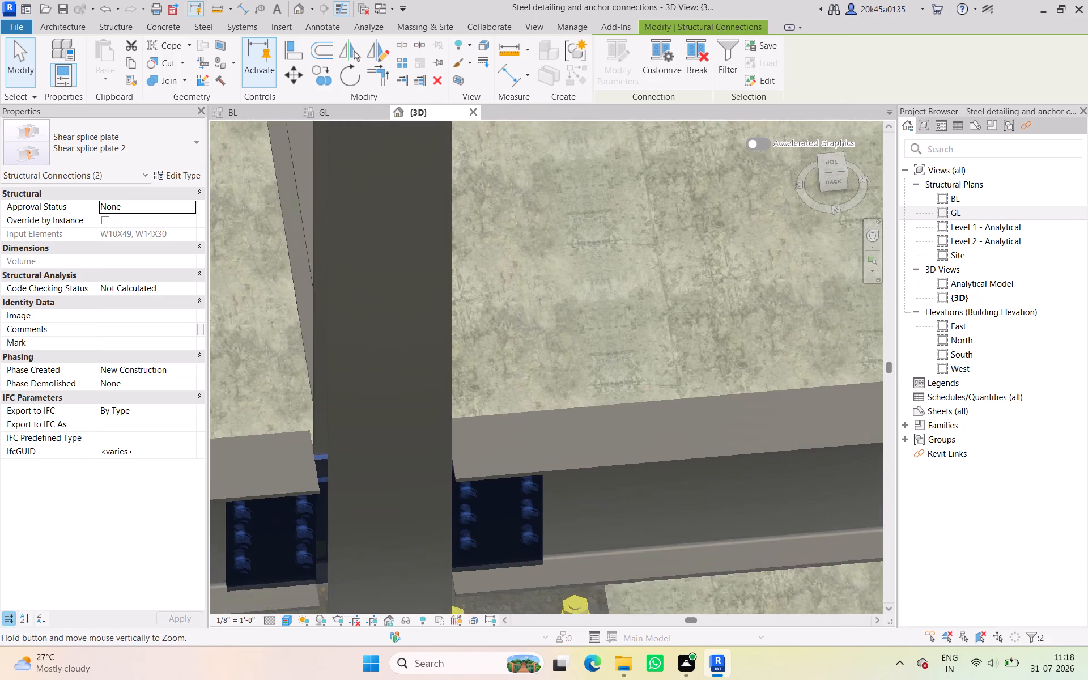
{"action": "middle_click_drag", "start_coordinate": [518, 522], "coordinate": [491, 528], "text": "ctrl"}
{"action": "middle_click_drag", "start_coordinate": [636, 494], "coordinate": [452, 515], "text": "shift"}
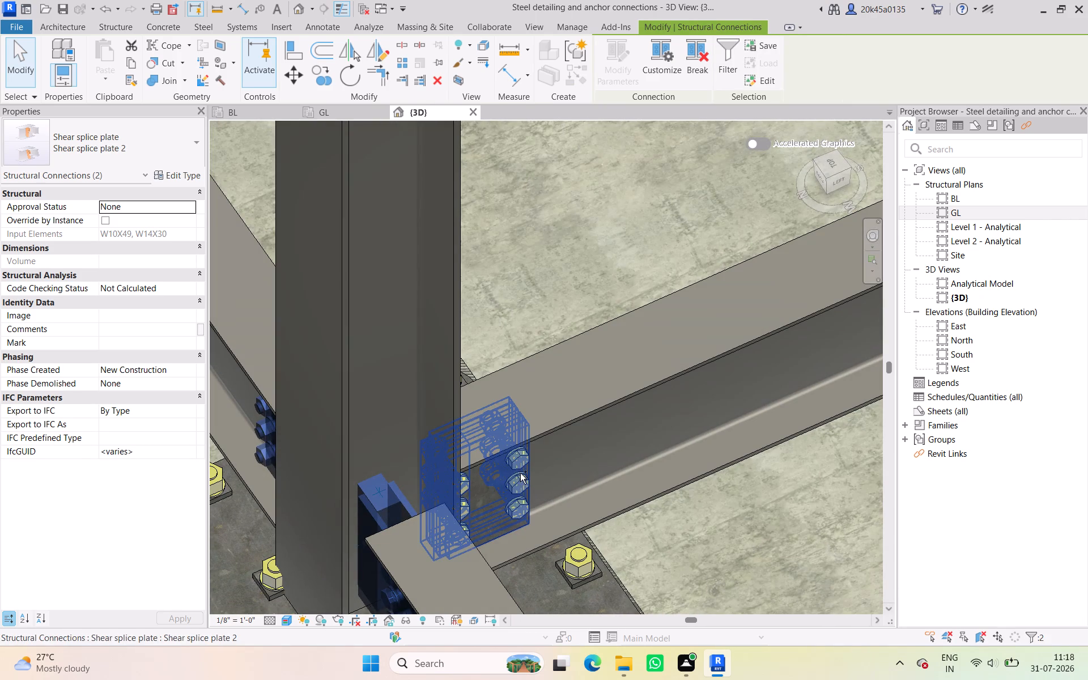
{"action": "left_click", "coordinate": [520, 473], "text": "ctrl"}
{"action": "left_click", "coordinate": [350, 112]}
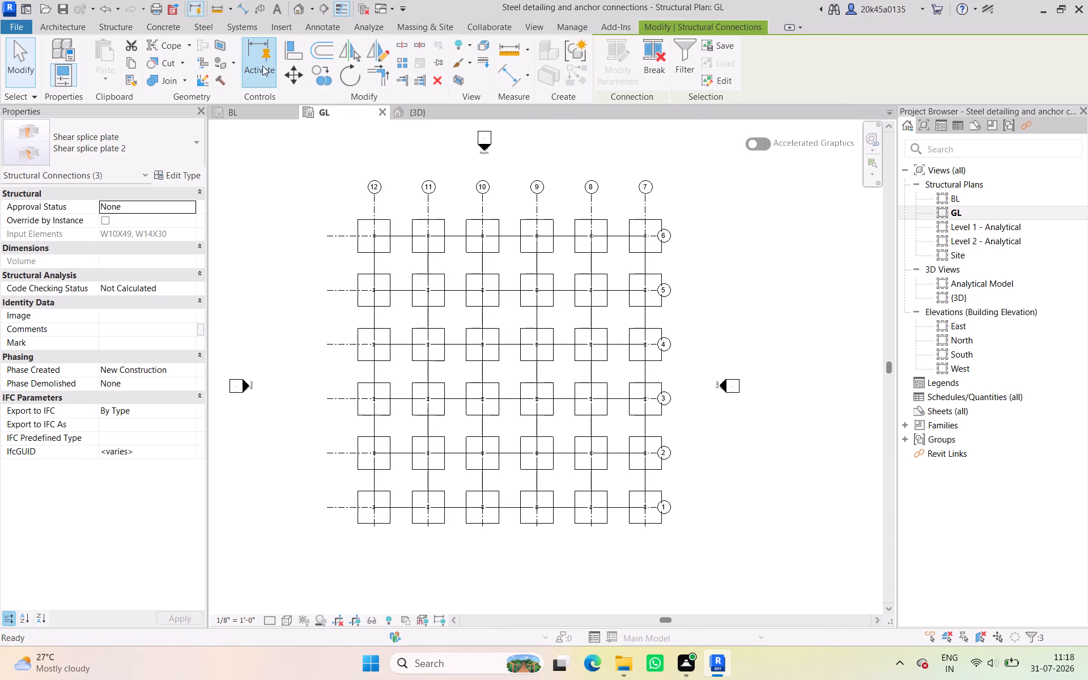
{"action": "left_click", "coordinate": [325, 71]}
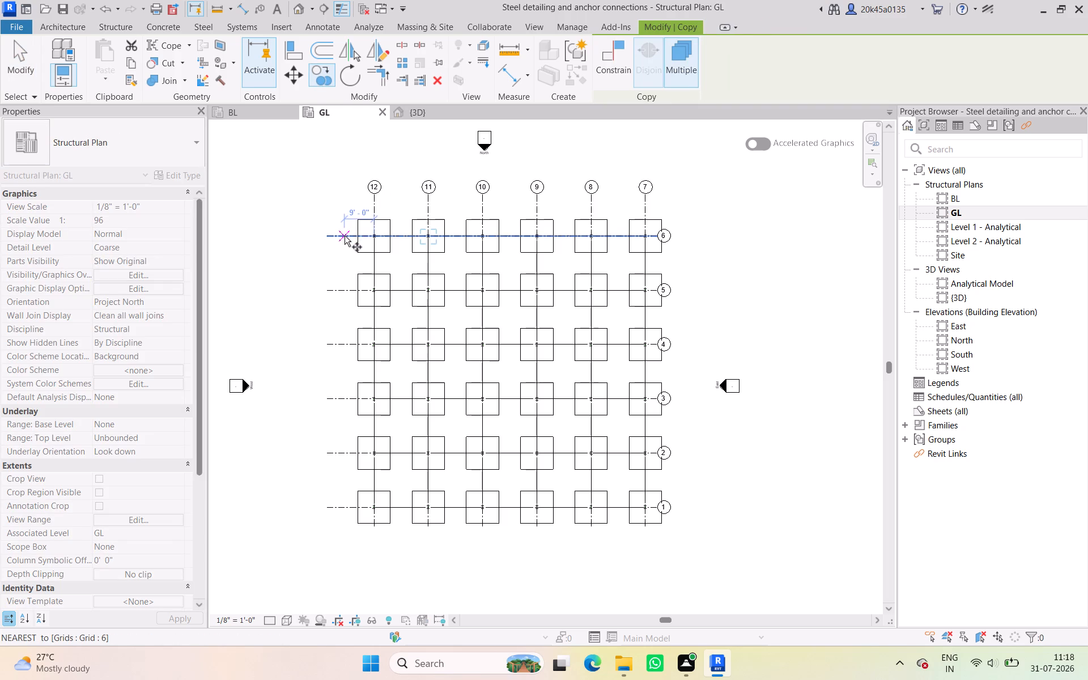
{"action": "left_click", "coordinate": [345, 236]}
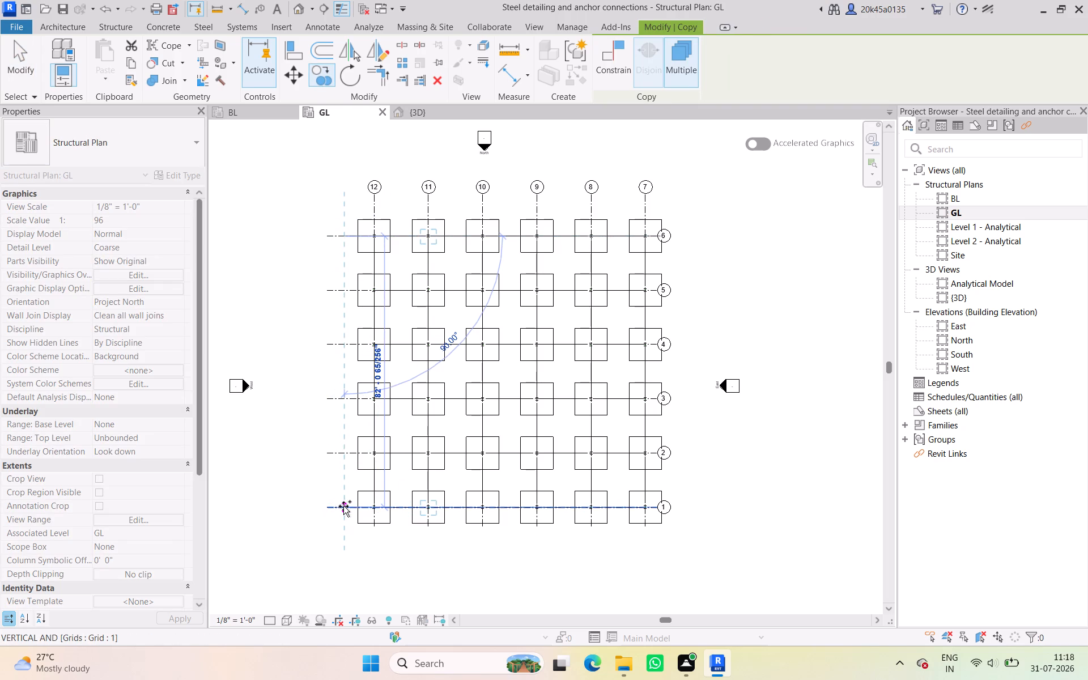
{"action": "left_click", "coordinate": [343, 506]}
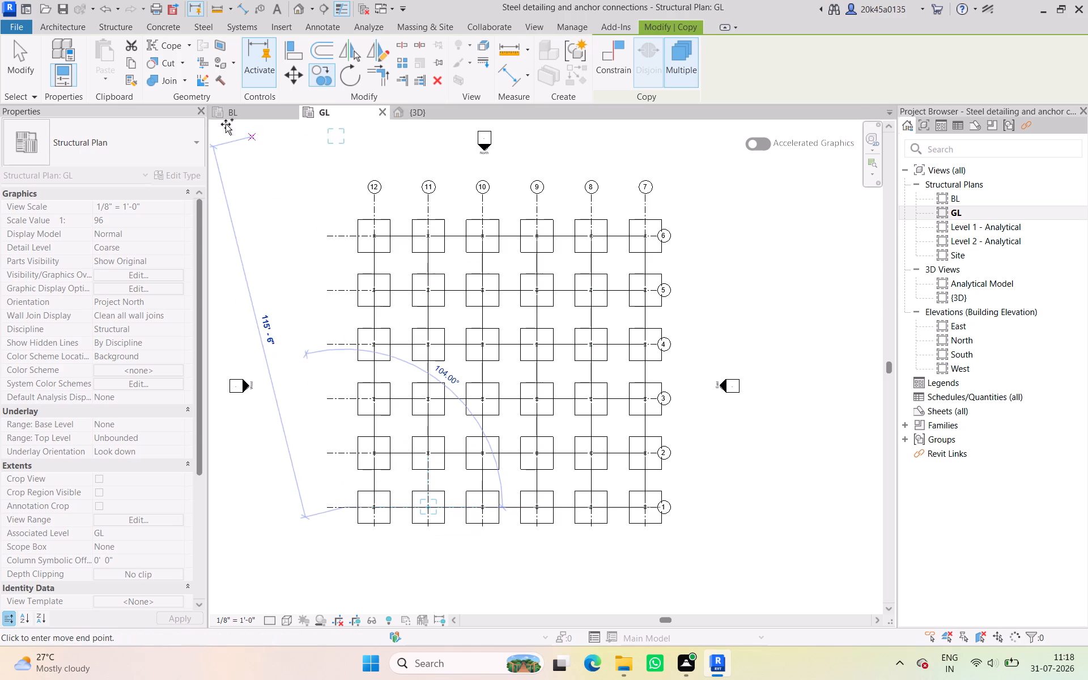
{"action": "left_click", "coordinate": [14, 57]}
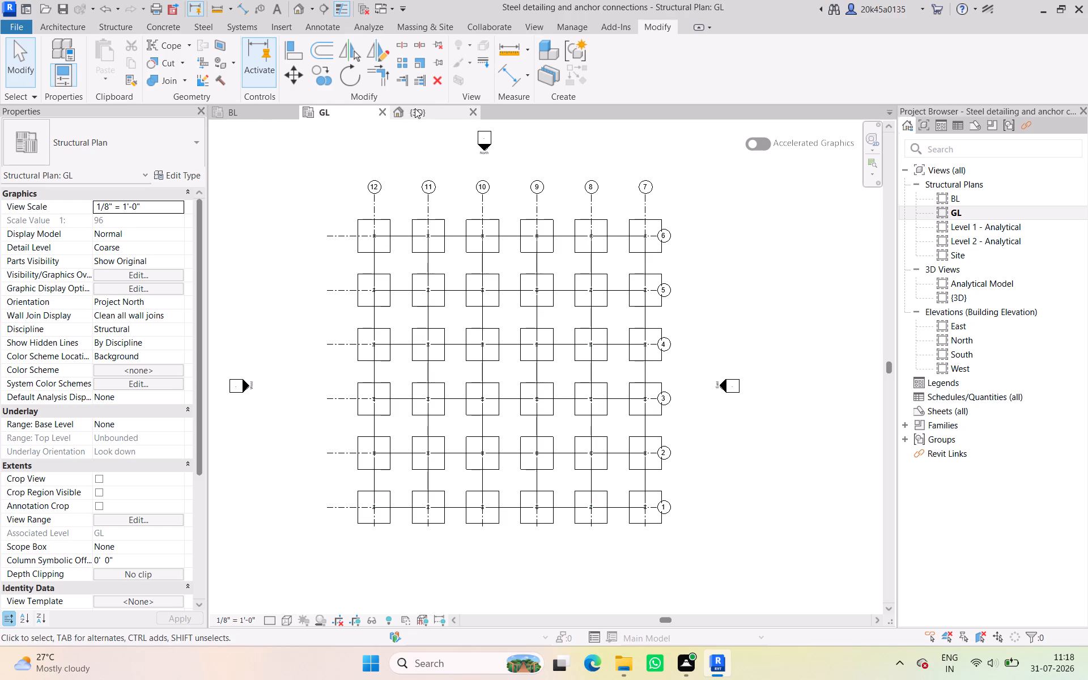
Copy the three Shear splice plate 2 connections at the grid 11/1 column along grid 1 to grids 10, 9 and 8.
{"action": "left_click", "coordinate": [415, 108]}
{"action": "scroll", "coordinate": [516, 476], "scroll_direction": "down", "scroll_amount": 7}
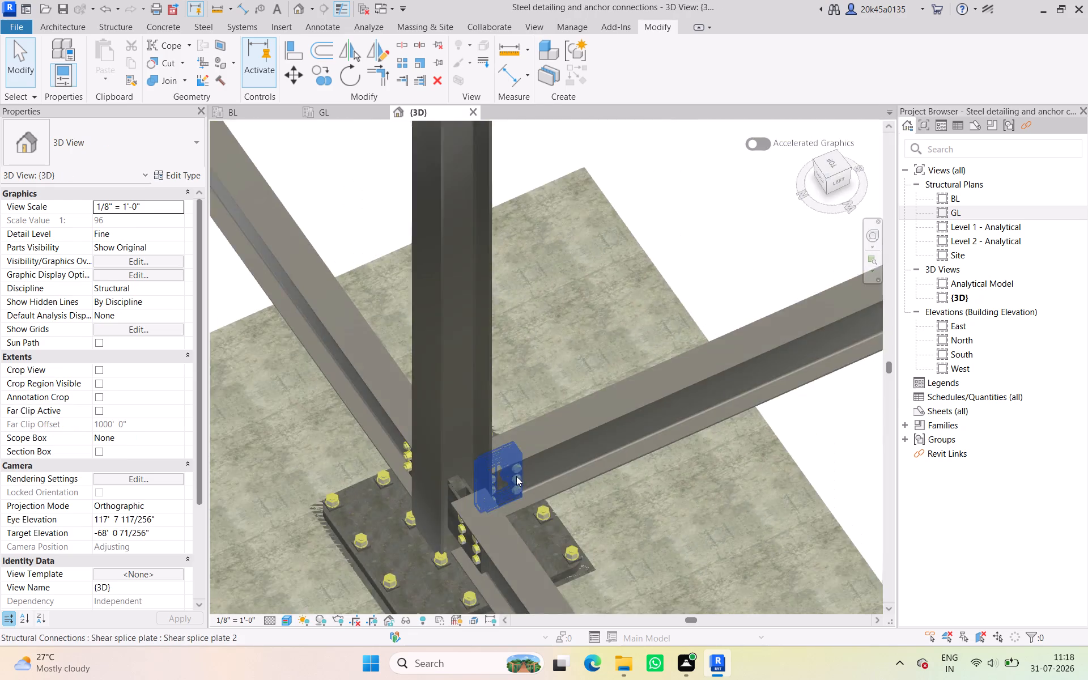
{"action": "scroll", "coordinate": [516, 476], "scroll_direction": "down", "scroll_amount": 19}
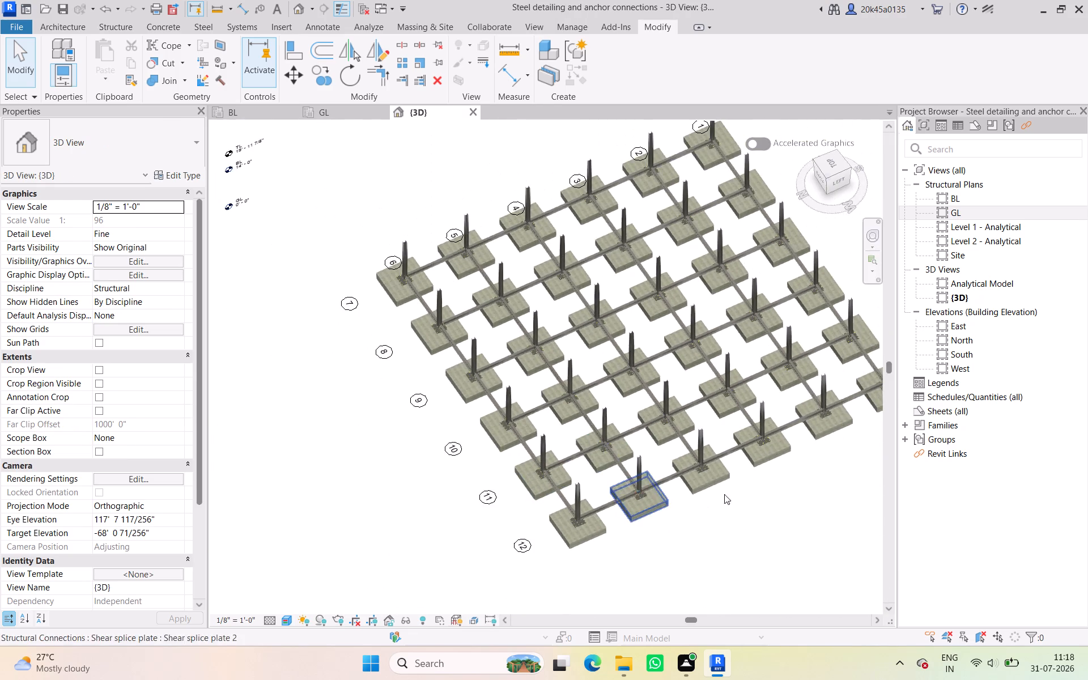
{"action": "middle_click_drag", "start_coordinate": [724, 494], "coordinate": [488, 495], "text": "shift"}
{"action": "scroll", "coordinate": [639, 642], "scroll_direction": "up", "scroll_amount": 3}
{"action": "middle_click_drag", "start_coordinate": [612, 541], "coordinate": [379, 66]}
{"action": "scroll", "coordinate": [503, 277], "scroll_direction": "up", "scroll_amount": 1}
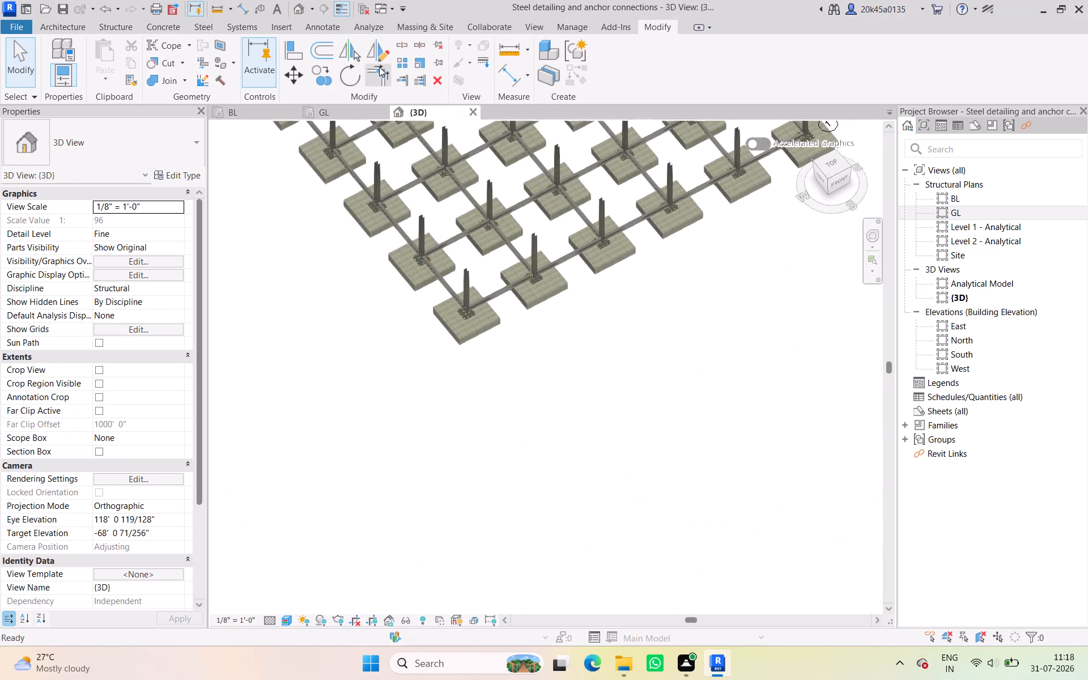
{"action": "scroll", "coordinate": [464, 208], "scroll_direction": "up", "scroll_amount": 4}
{"action": "scroll", "coordinate": [554, 326], "scroll_direction": "up", "scroll_amount": 10}
{"action": "scroll", "coordinate": [641, 290], "scroll_direction": "up", "scroll_amount": 6}
{"action": "middle_click_drag", "start_coordinate": [643, 316], "coordinate": [673, 405]}
{"action": "middle_click_drag", "start_coordinate": [664, 475], "coordinate": [642, 501], "text": "shift"}
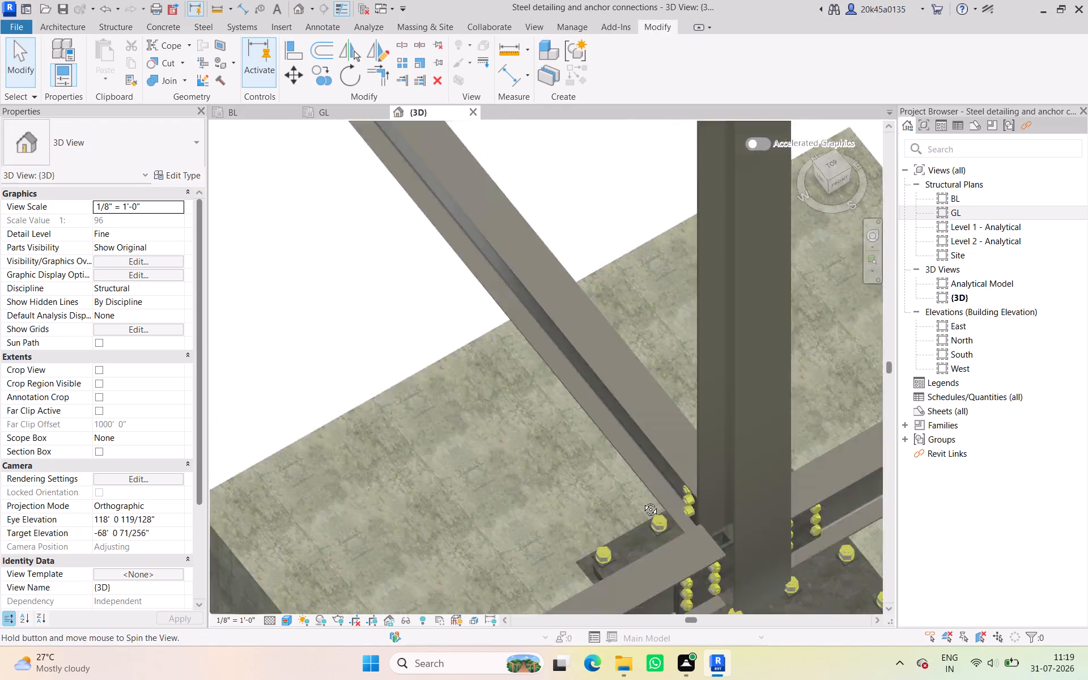
{"action": "middle_click_drag", "start_coordinate": [642, 501], "coordinate": [630, 506], "text": "shift"}
{"action": "scroll", "coordinate": [601, 500], "scroll_direction": "down", "scroll_amount": 4}
{"action": "middle_click_drag", "start_coordinate": [595, 467], "coordinate": [590, 262]}
{"action": "scroll", "coordinate": [600, 549], "scroll_direction": "up", "scroll_amount": 5}
{"action": "middle_click_drag", "start_coordinate": [593, 535], "coordinate": [593, 511], "text": "shift"}
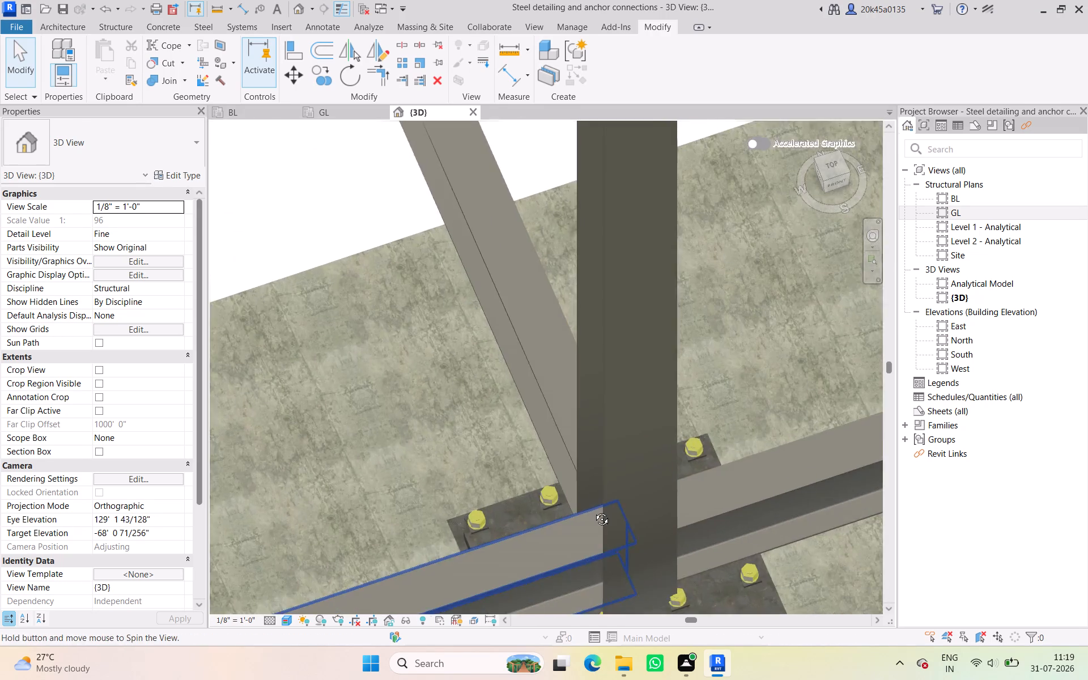
{"action": "middle_click_drag", "start_coordinate": [593, 511], "coordinate": [596, 463], "text": "shift"}
{"action": "scroll", "coordinate": [596, 477], "scroll_direction": "down", "scroll_amount": 17}
{"action": "middle_click_drag", "start_coordinate": [598, 483], "coordinate": [671, 535]}
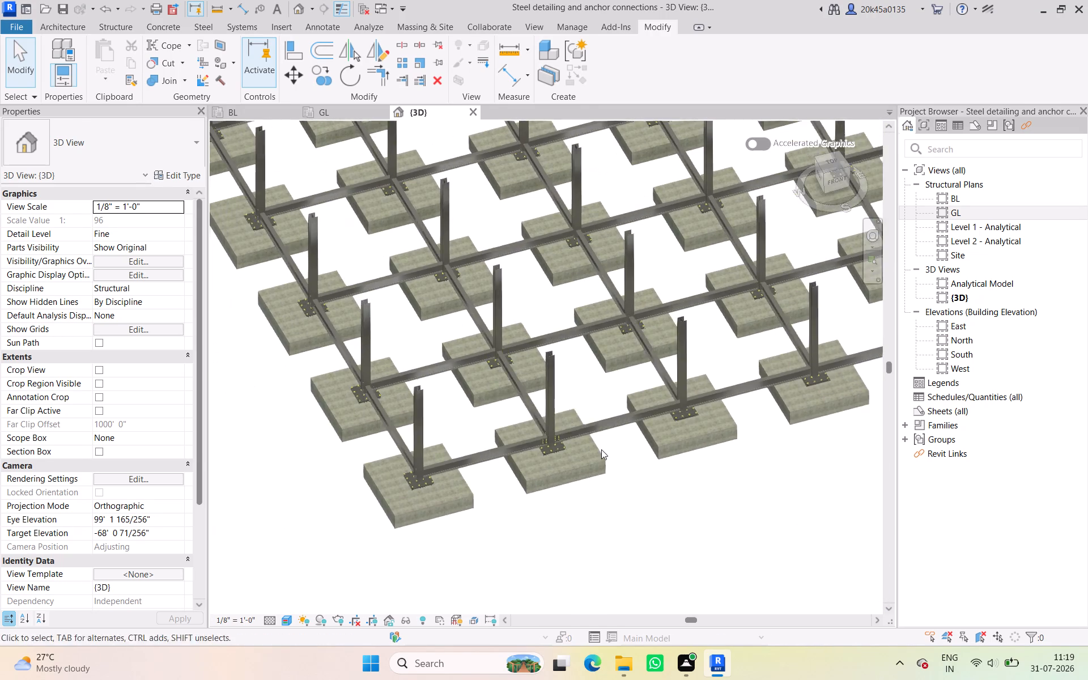
{"action": "scroll", "coordinate": [517, 428], "scroll_direction": "up", "scroll_amount": 17}
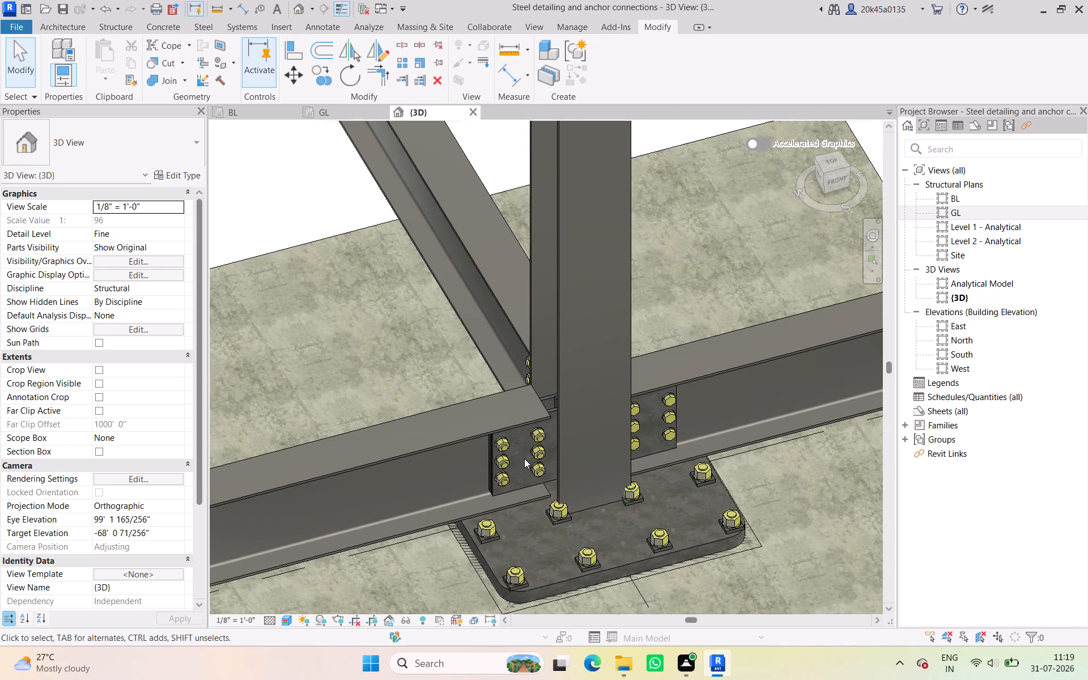
{"action": "left_click", "coordinate": [494, 479]}
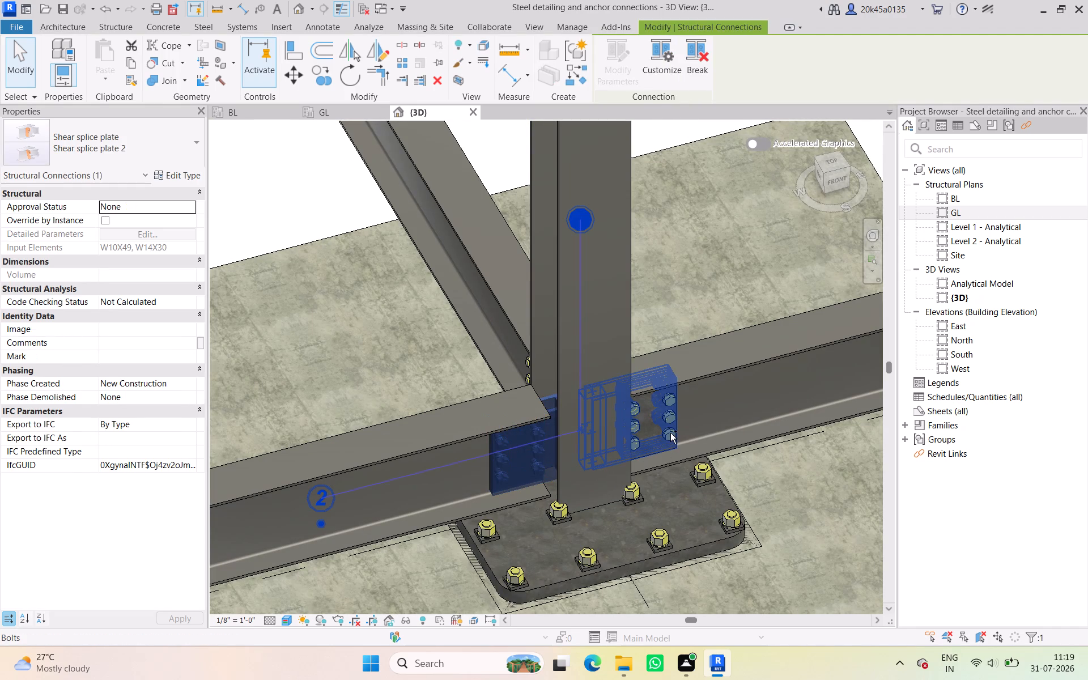
{"action": "left_click", "coordinate": [670, 431], "text": "ctrl"}
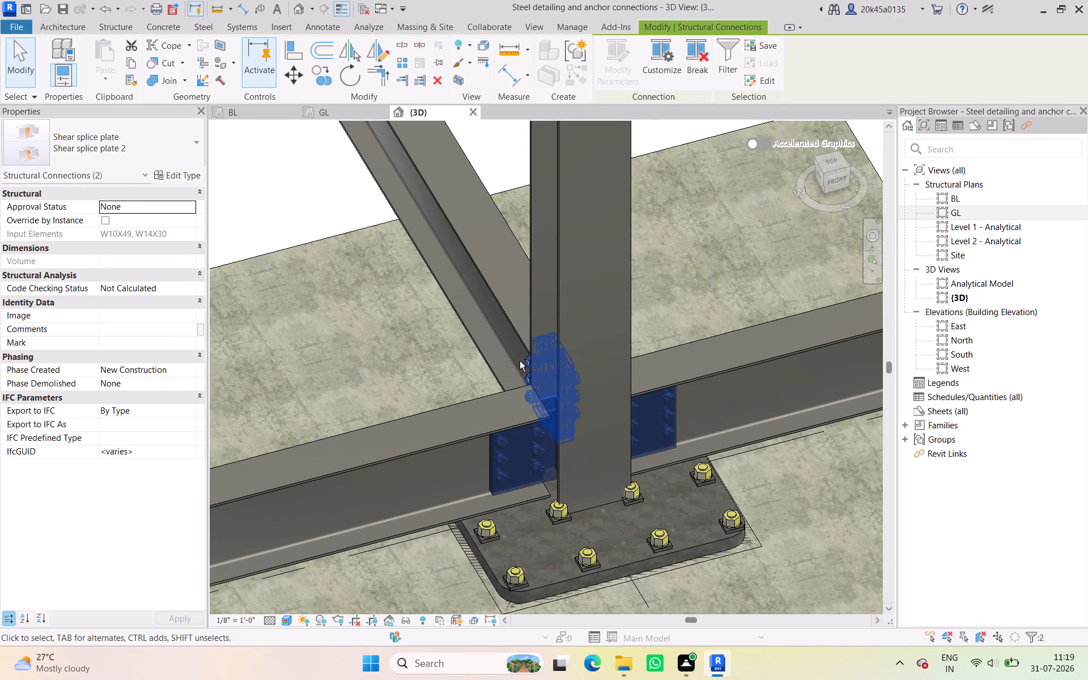
{"action": "left_click", "coordinate": [520, 361], "text": "ctrl"}
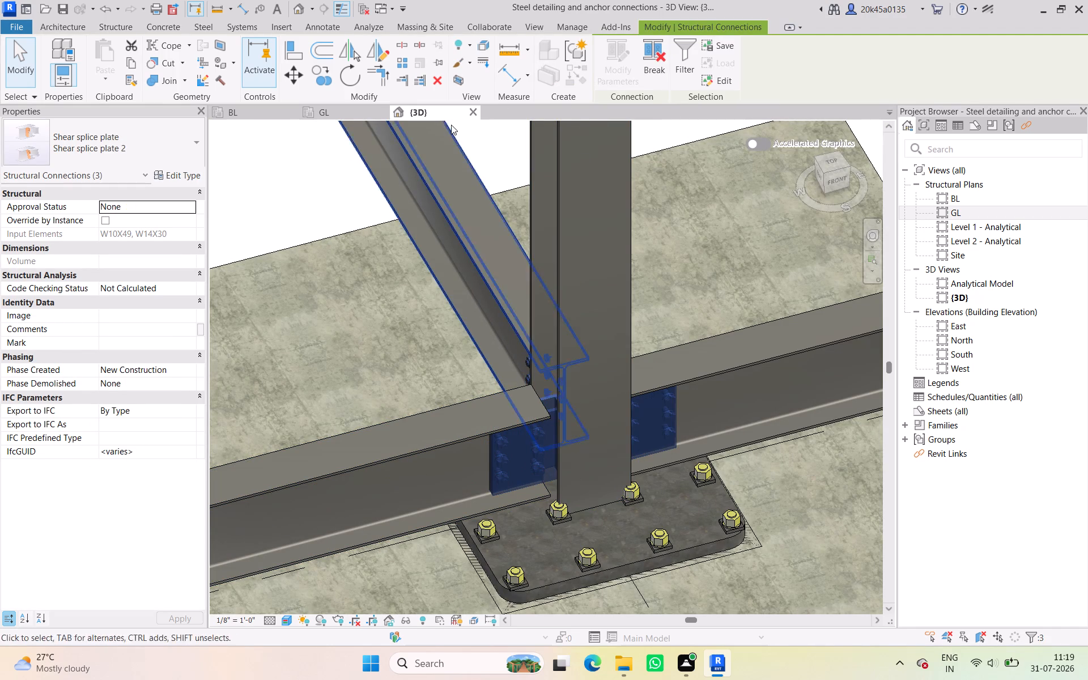
{"action": "left_click", "coordinate": [330, 105]}
{"action": "left_click", "coordinate": [327, 109]}
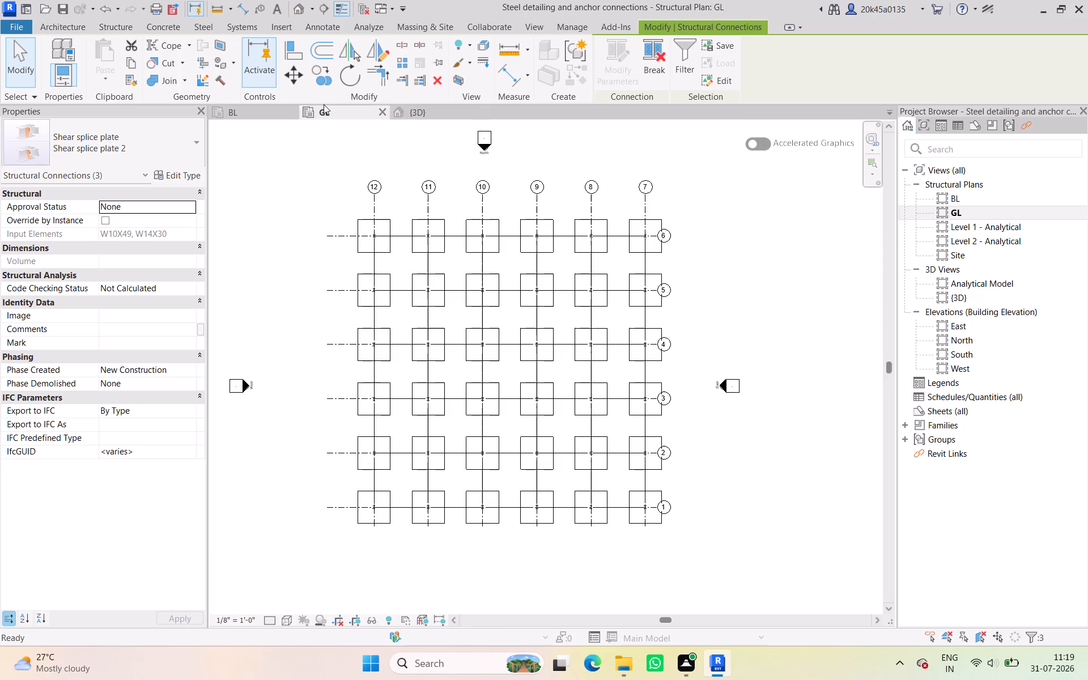
{"action": "left_click", "coordinate": [318, 79]}
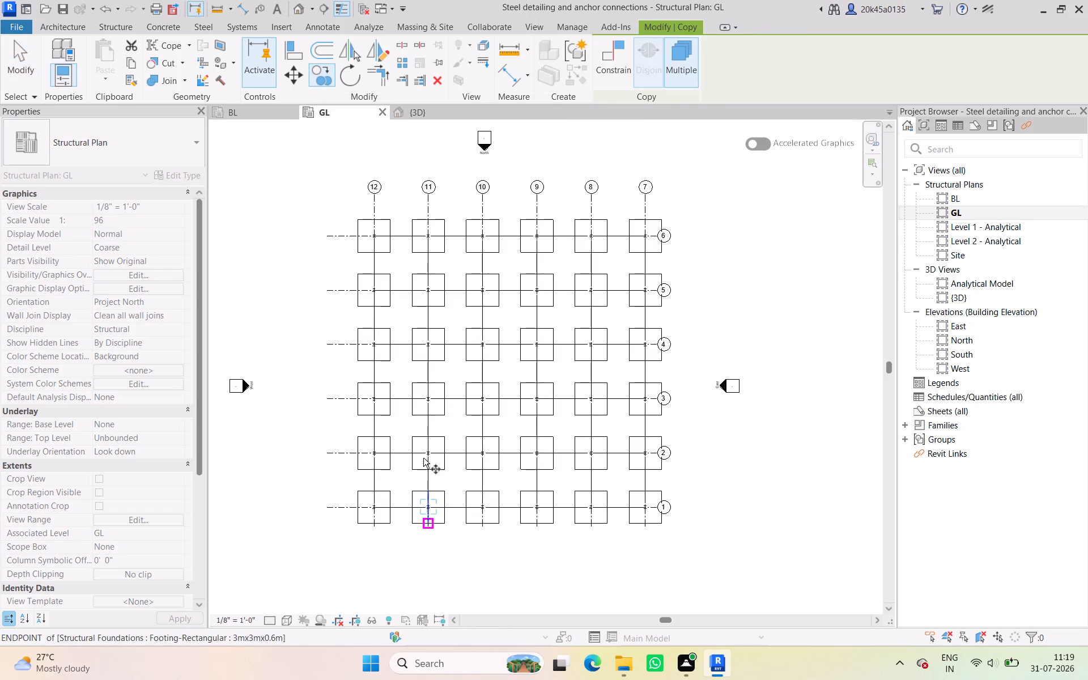
{"action": "left_click", "coordinate": [426, 210]}
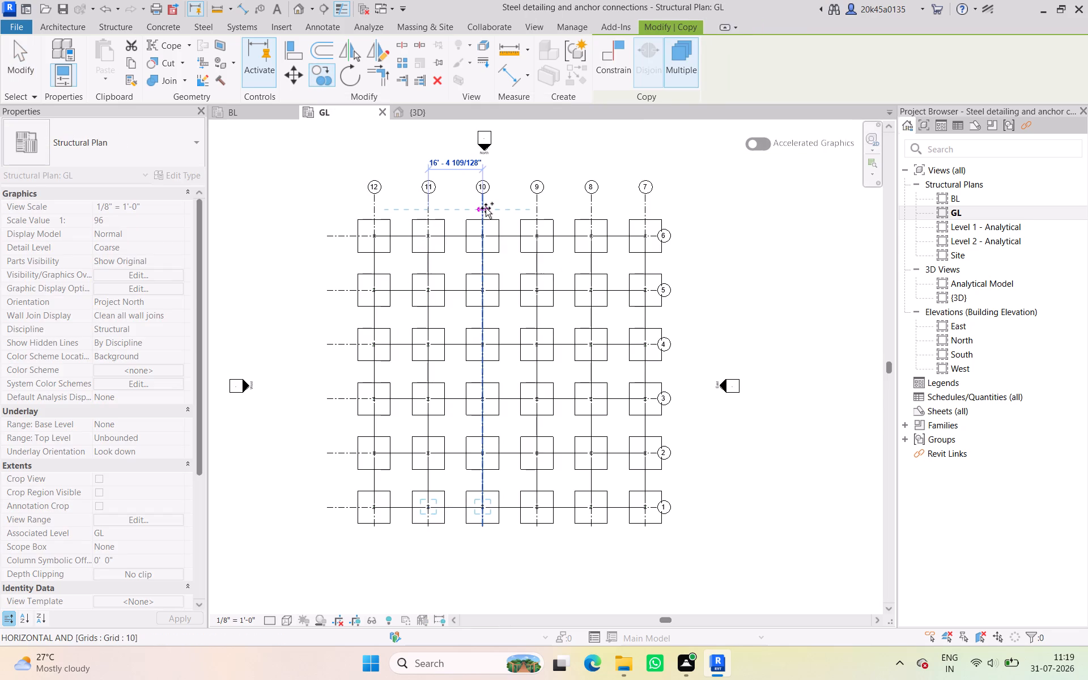
{"action": "left_click", "coordinate": [486, 208]}
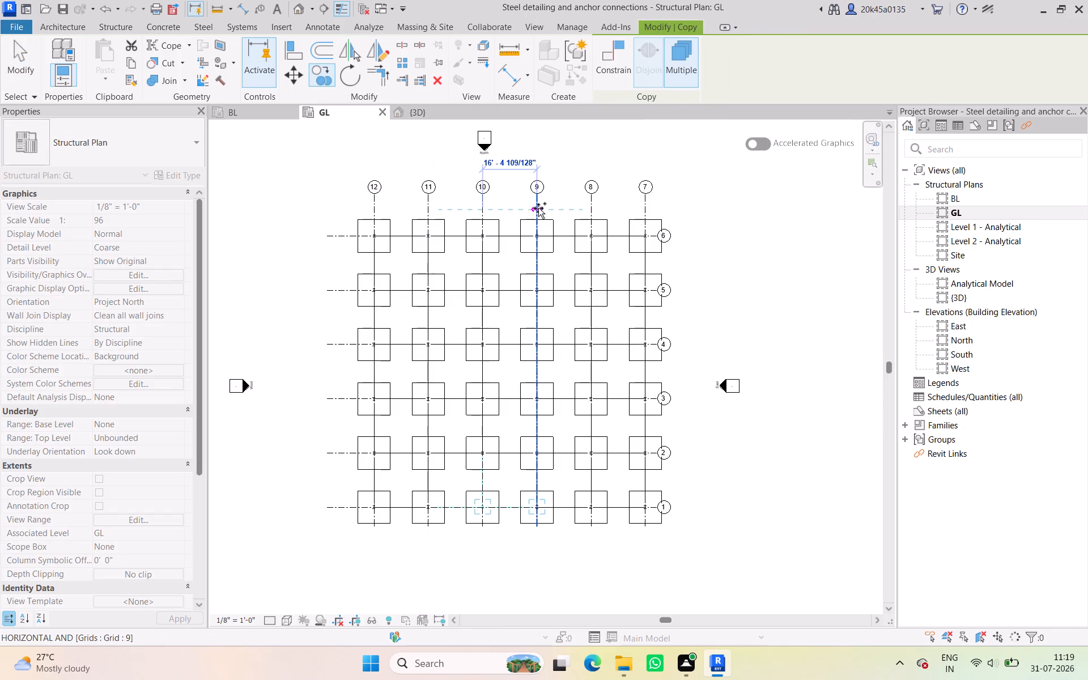
{"action": "left_click", "coordinate": [538, 208]}
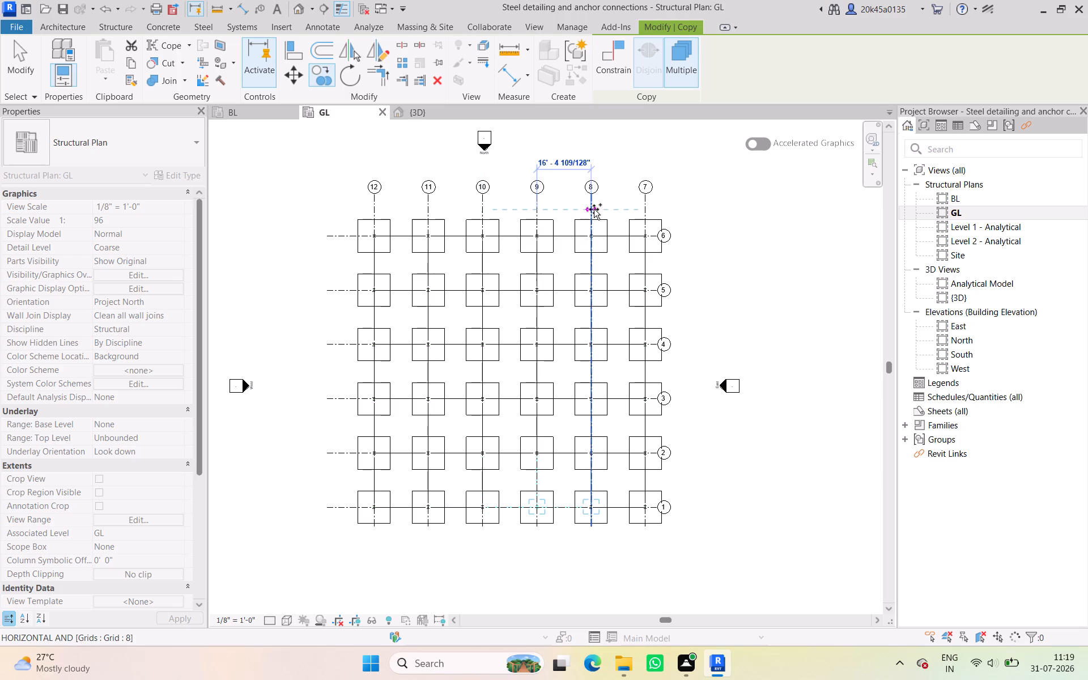
{"action": "left_click", "coordinate": [593, 209]}
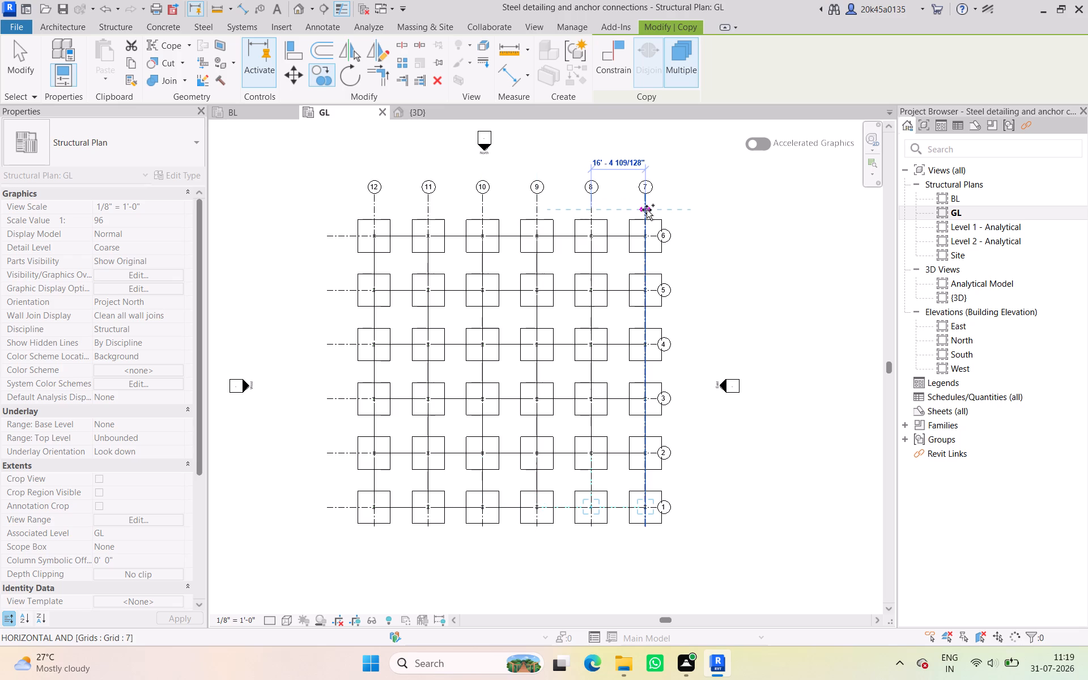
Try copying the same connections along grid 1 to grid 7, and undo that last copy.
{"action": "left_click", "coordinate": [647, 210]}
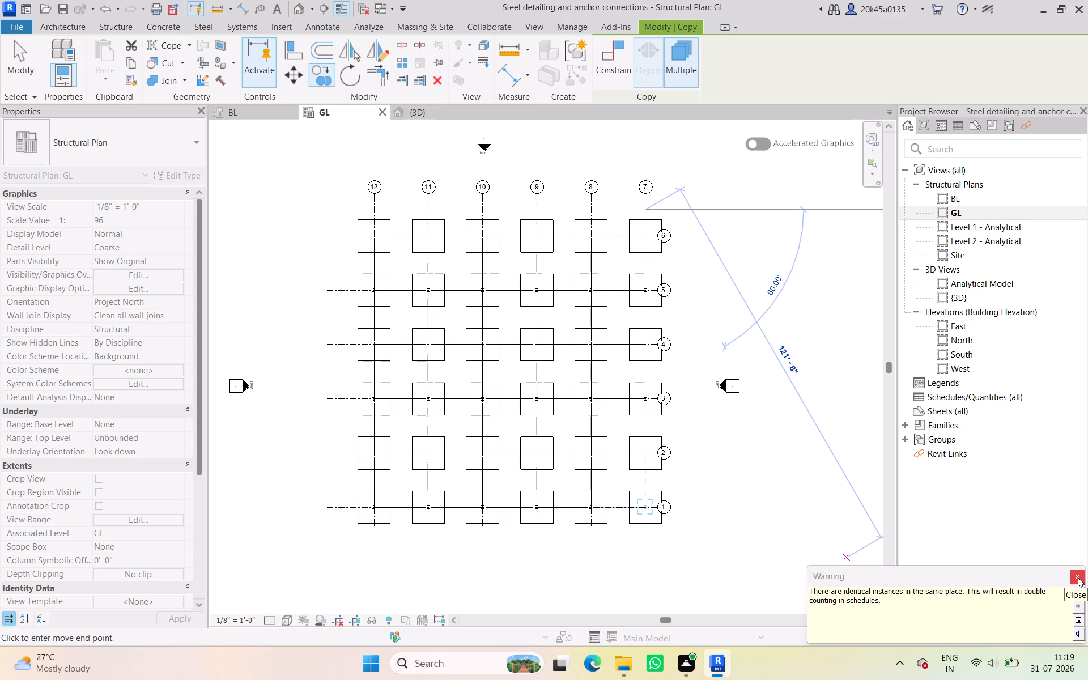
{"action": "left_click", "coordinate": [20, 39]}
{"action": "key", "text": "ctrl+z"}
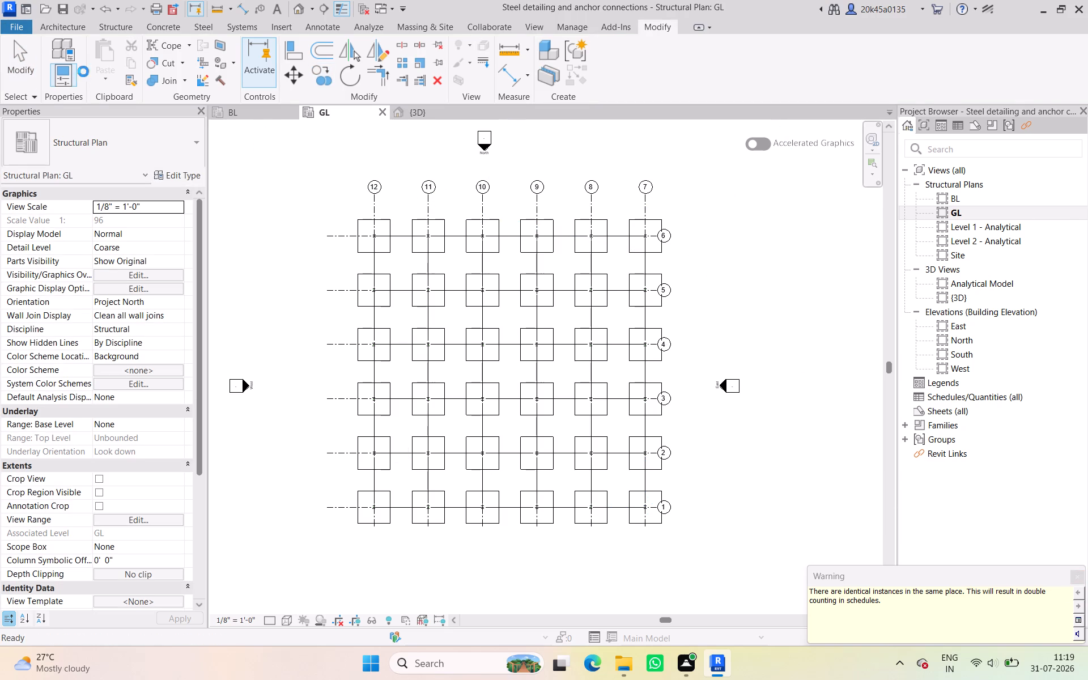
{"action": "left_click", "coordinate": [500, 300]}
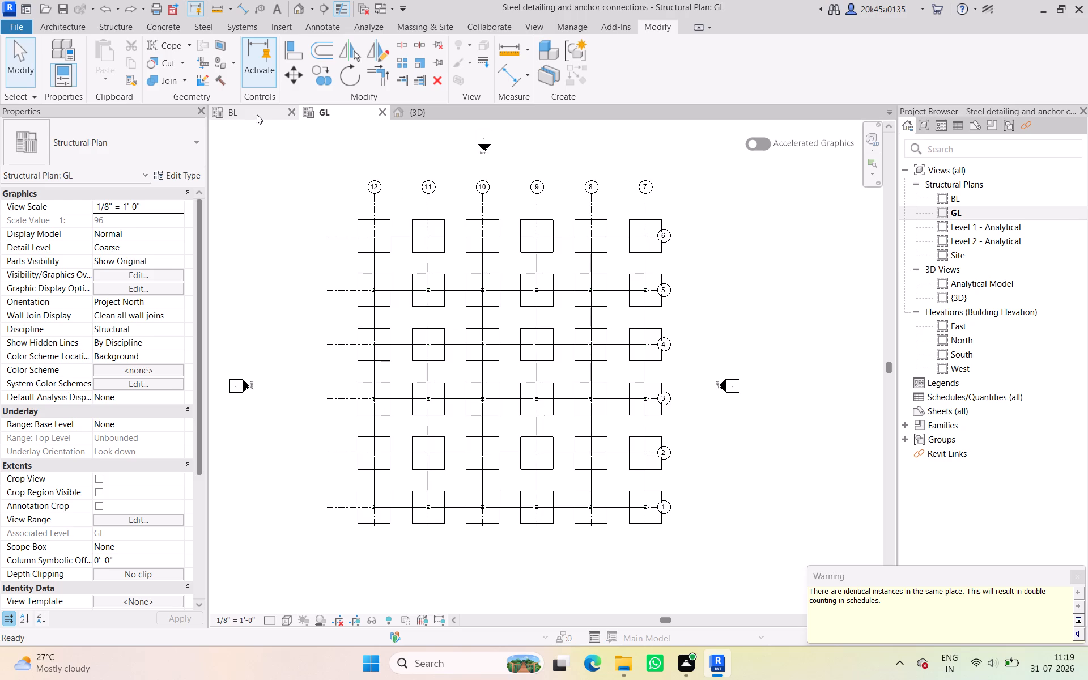
Examine the copied splice plate connections at the column bases along grids 1 and 7 in 3D.
{"action": "left_click", "coordinate": [411, 110]}
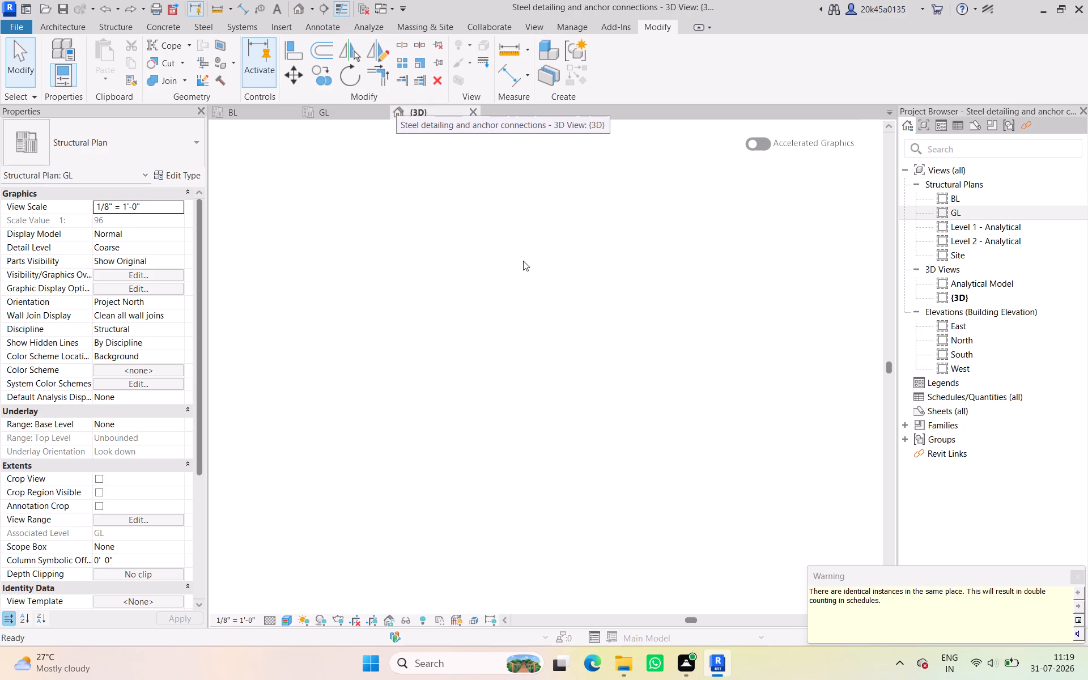
{"action": "scroll", "coordinate": [682, 495], "scroll_direction": "down", "scroll_amount": 13}
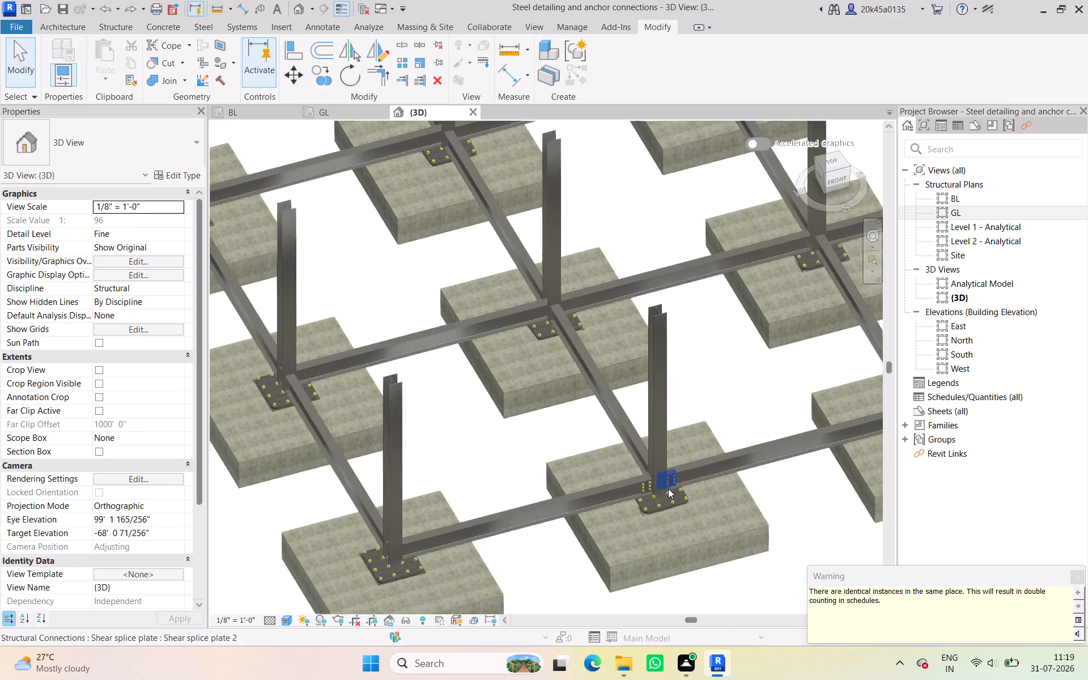
{"action": "scroll", "coordinate": [668, 488], "scroll_direction": "down", "scroll_amount": 3}
{"action": "middle_click_drag", "start_coordinate": [661, 486], "coordinate": [137, 507]}
{"action": "middle_click_drag", "start_coordinate": [717, 411], "coordinate": [698, 425], "text": "shift"}
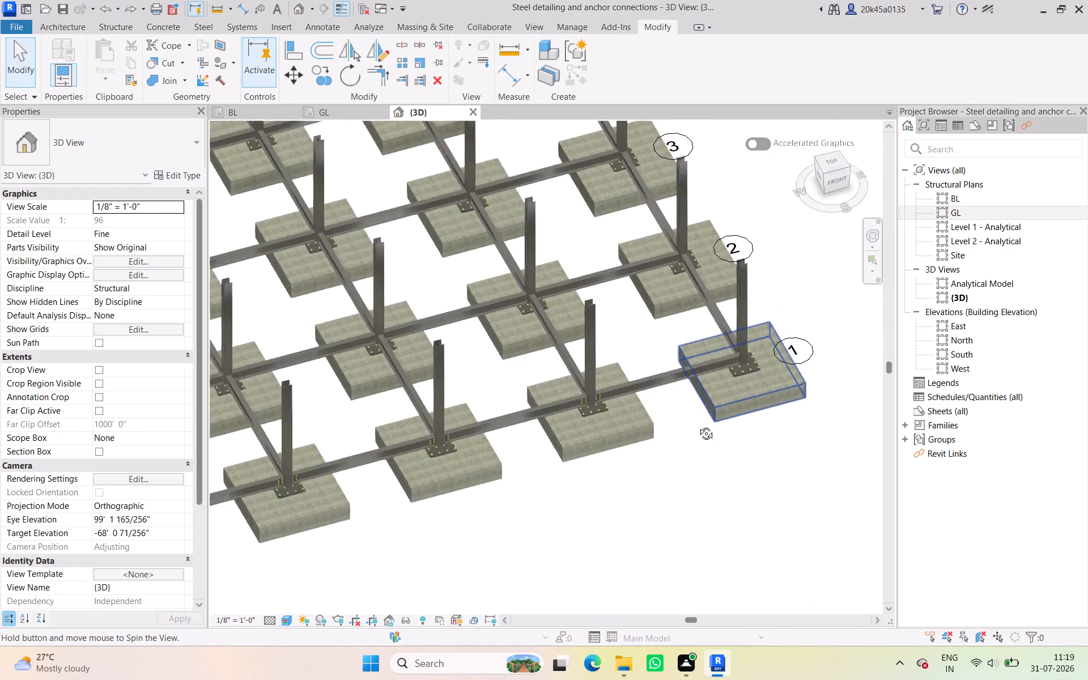
{"action": "middle_click_drag", "start_coordinate": [698, 425], "coordinate": [660, 436], "text": "shift"}
{"action": "scroll", "coordinate": [654, 437], "scroll_direction": "down", "scroll_amount": 3, "text": "shift"}
{"action": "middle_click_drag", "start_coordinate": [619, 440], "coordinate": [712, 298]}
{"action": "middle_click_drag", "start_coordinate": [717, 348], "coordinate": [642, 377], "text": "shift"}
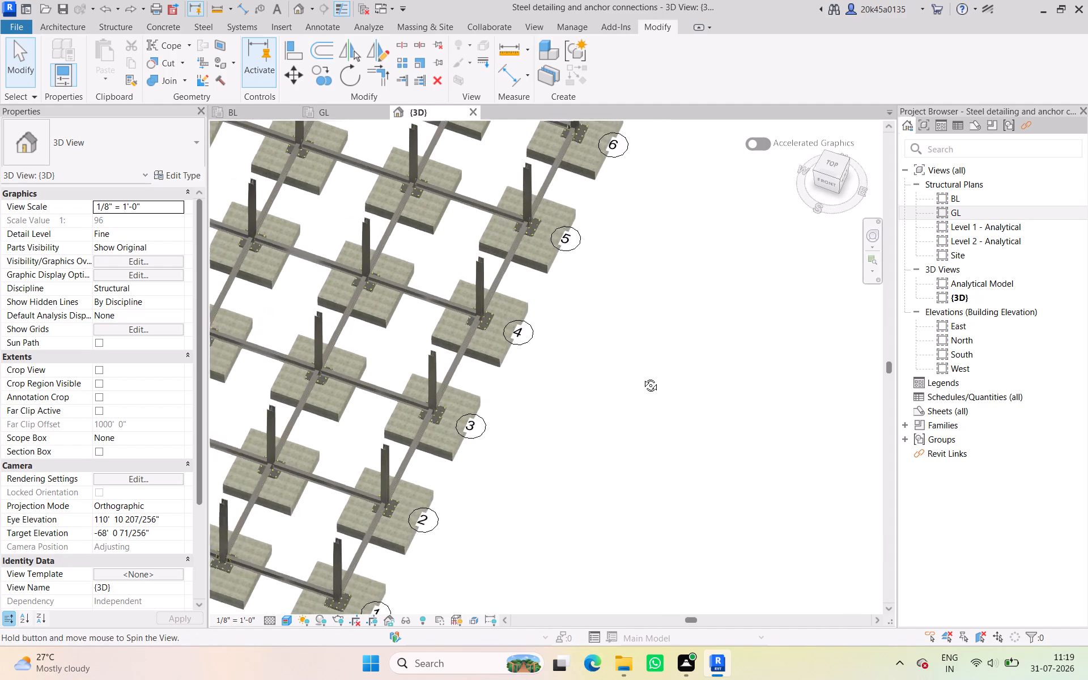
{"action": "middle_click_drag", "start_coordinate": [642, 377], "coordinate": [630, 377], "text": "shift"}
{"action": "middle_click_drag", "start_coordinate": [522, 366], "coordinate": [614, 362]}
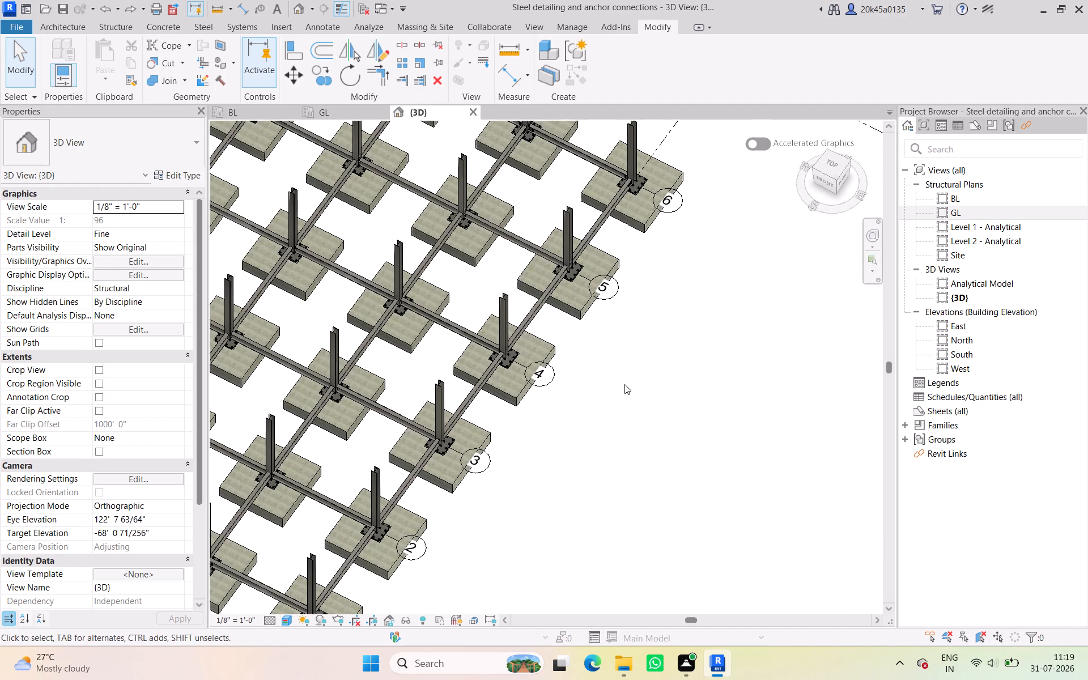
{"action": "middle_click_drag", "start_coordinate": [626, 393], "coordinate": [620, 343], "text": "shift"}
{"action": "scroll", "coordinate": [626, 155], "scroll_direction": "up", "scroll_amount": 8}
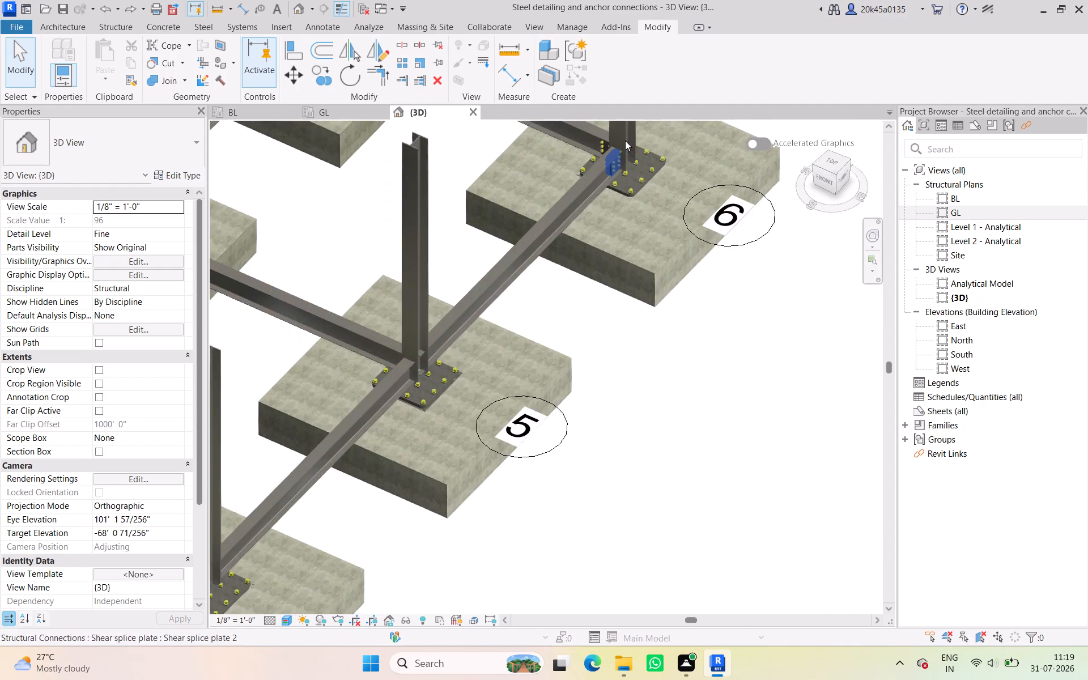
{"action": "scroll", "coordinate": [625, 141], "scroll_direction": "up", "scroll_amount": 11}
{"action": "scroll", "coordinate": [505, 176], "scroll_direction": "down", "scroll_amount": 5}
{"action": "middle_click_drag", "start_coordinate": [504, 176], "coordinate": [649, 261]}
{"action": "scroll", "coordinate": [647, 220], "scroll_direction": "up", "scroll_amount": 5}
{"action": "scroll", "coordinate": [697, 259], "scroll_direction": "up", "scroll_amount": 4}
{"action": "scroll", "coordinate": [697, 272], "scroll_direction": "down", "scroll_amount": 5}
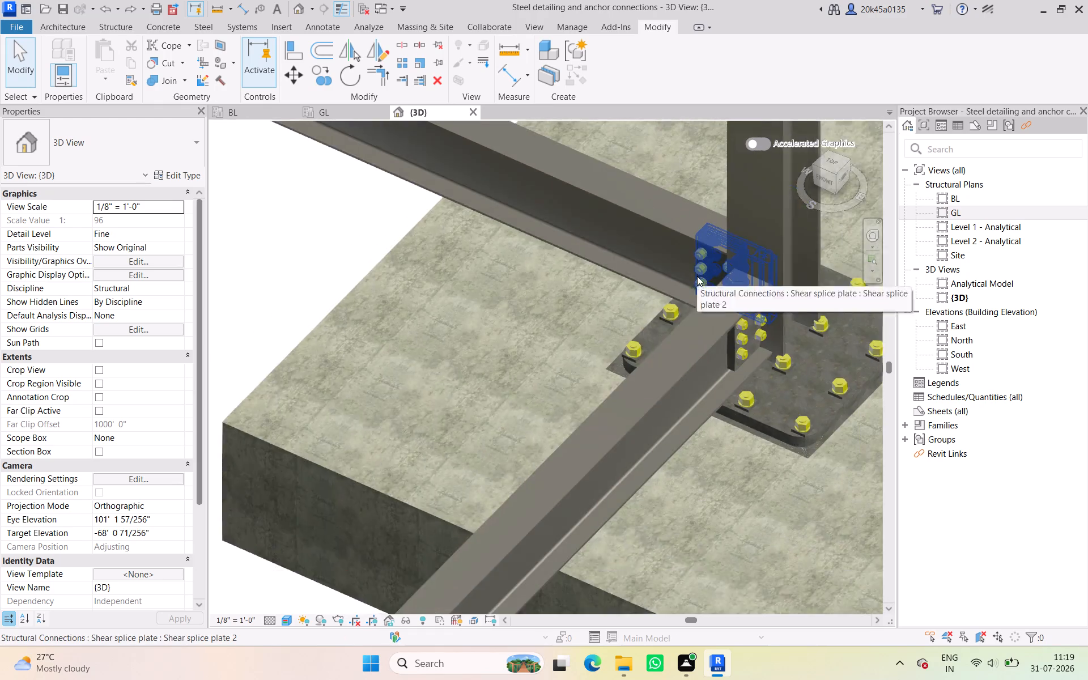
{"action": "scroll", "coordinate": [697, 276], "scroll_direction": "down", "scroll_amount": 8}
{"action": "middle_click_drag", "start_coordinate": [790, 313], "coordinate": [722, 355], "text": "shift"}
{"action": "scroll", "coordinate": [718, 355], "scroll_direction": "down", "scroll_amount": 4, "text": "shift"}
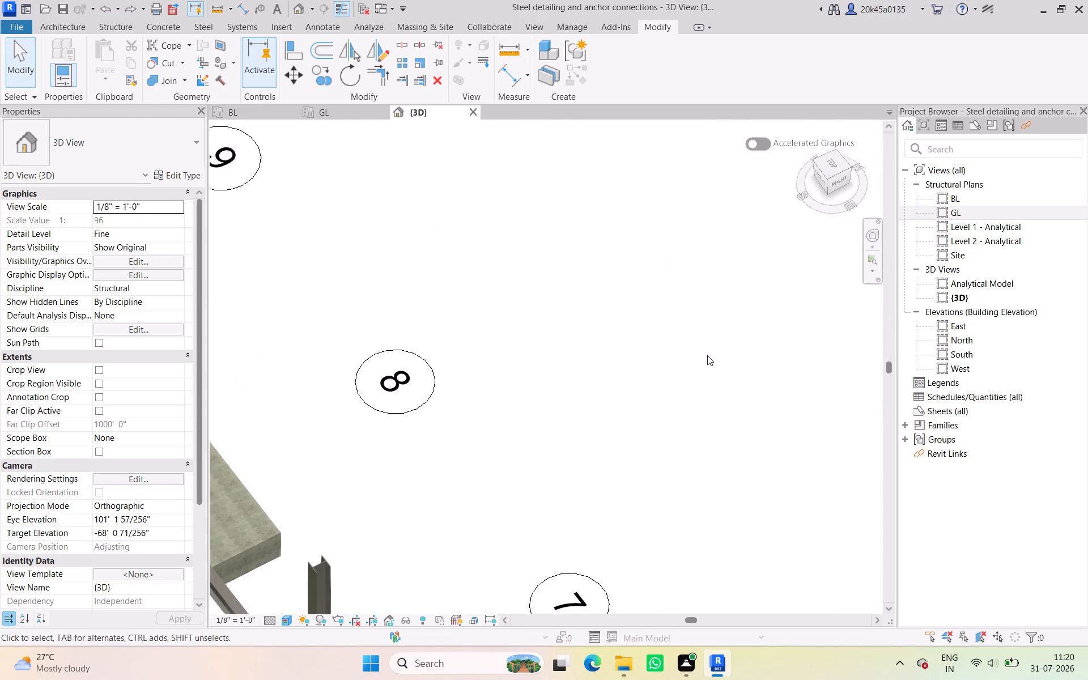
Delete the duplicate Shear splice plate 2 connection joining the grid 7/6 column to its grid 6 beam.
{"action": "middle_click_drag", "start_coordinate": [706, 351], "coordinate": [797, 151]}
{"action": "middle_click_drag", "start_coordinate": [601, 295], "coordinate": [698, 295]}
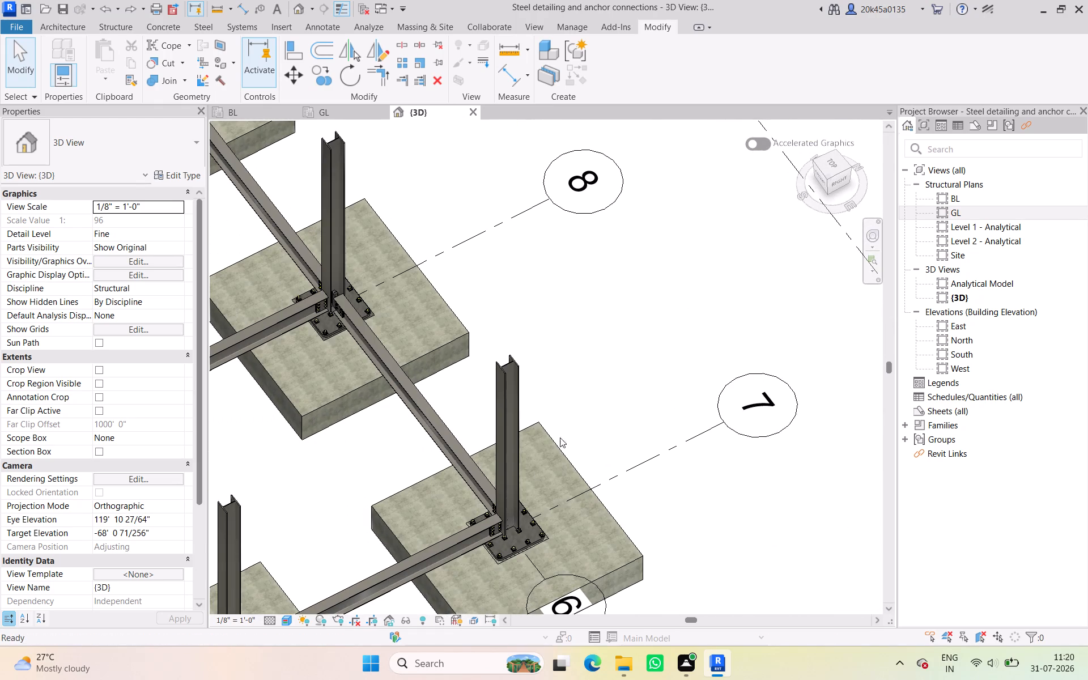
{"action": "scroll", "coordinate": [508, 545], "scroll_direction": "up", "scroll_amount": 12}
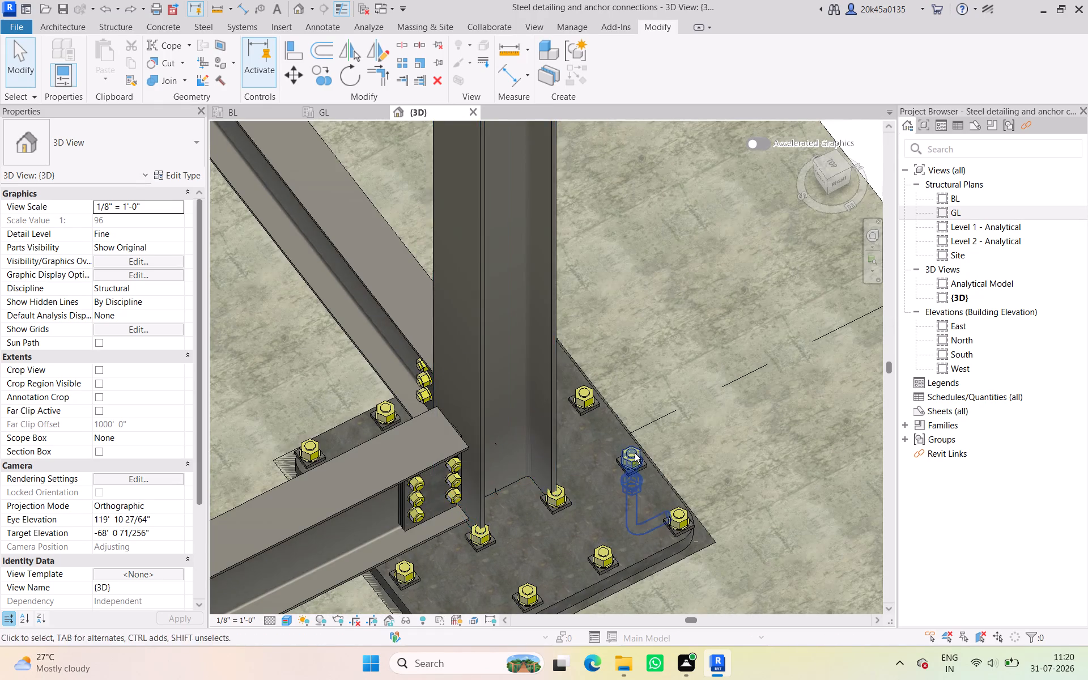
{"action": "middle_click_drag", "start_coordinate": [635, 453], "coordinate": [627, 416], "text": "shift"}
{"action": "scroll", "coordinate": [530, 415], "scroll_direction": "down", "scroll_amount": 4}
{"action": "middle_click_drag", "start_coordinate": [530, 415], "coordinate": [563, 679]}
{"action": "scroll", "coordinate": [541, 645], "scroll_direction": "up", "scroll_amount": 1}
{"action": "scroll", "coordinate": [396, 351], "scroll_direction": "up", "scroll_amount": 10}
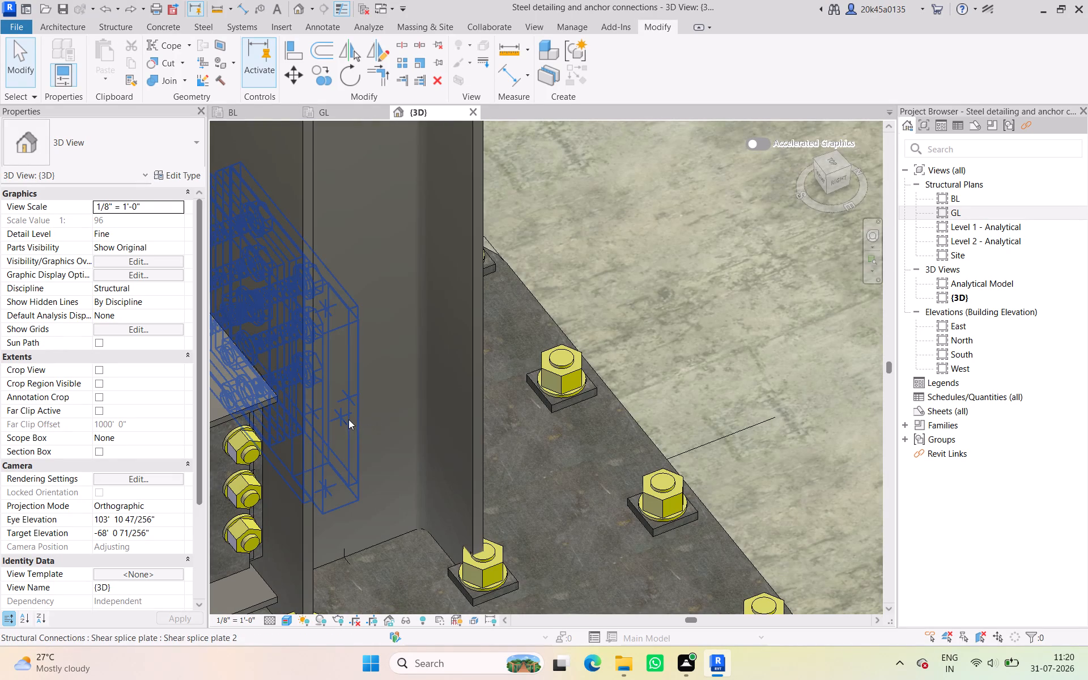
{"action": "left_click", "coordinate": [348, 419]}
{"action": "scroll", "coordinate": [366, 422], "scroll_direction": "down", "scroll_amount": 7}
{"action": "middle_click_drag", "start_coordinate": [379, 425], "coordinate": [488, 436]}
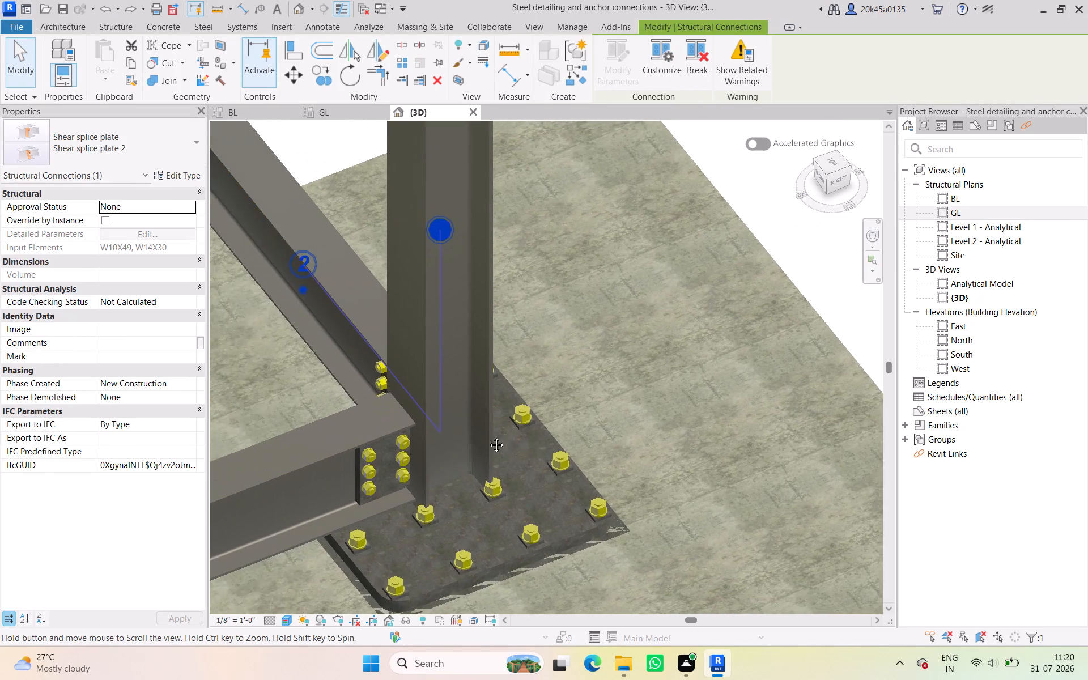
{"action": "middle_click_drag", "start_coordinate": [488, 436], "coordinate": [492, 436]}
{"action": "left_click", "coordinate": [611, 315]}
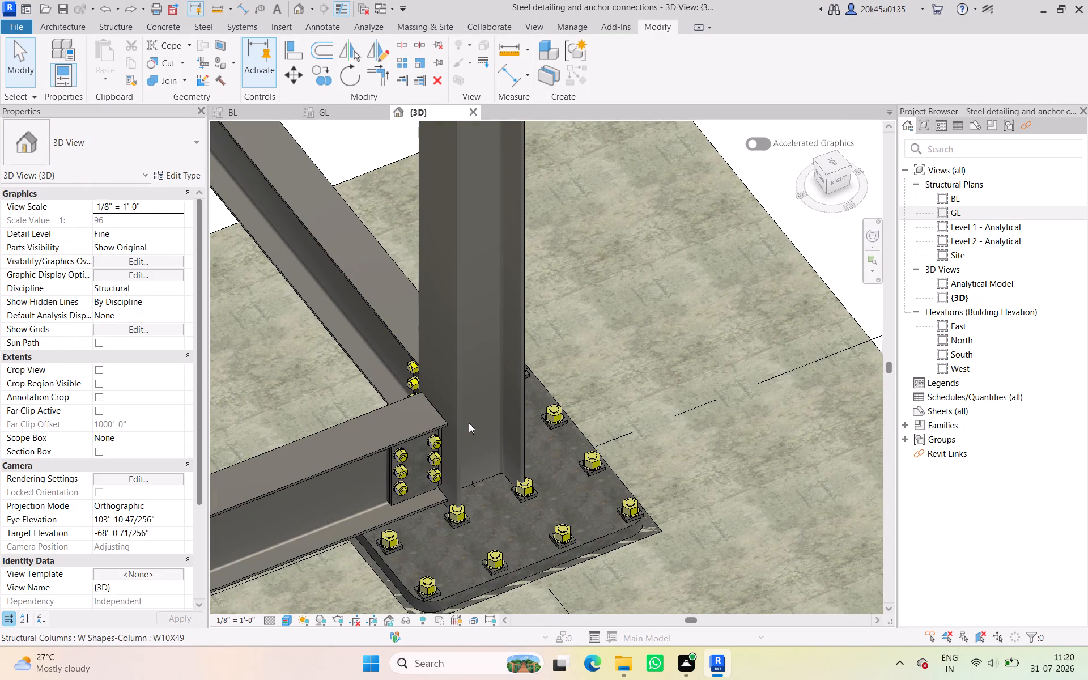
{"action": "left_click", "coordinate": [478, 435]}
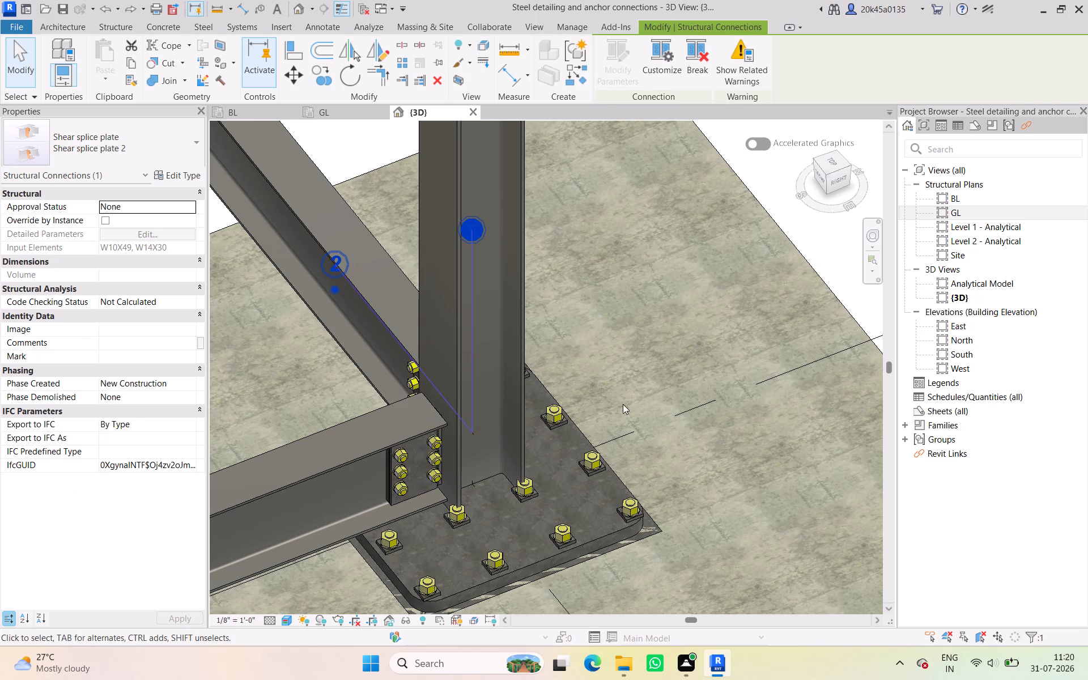
{"action": "key", "text": "Delete"}
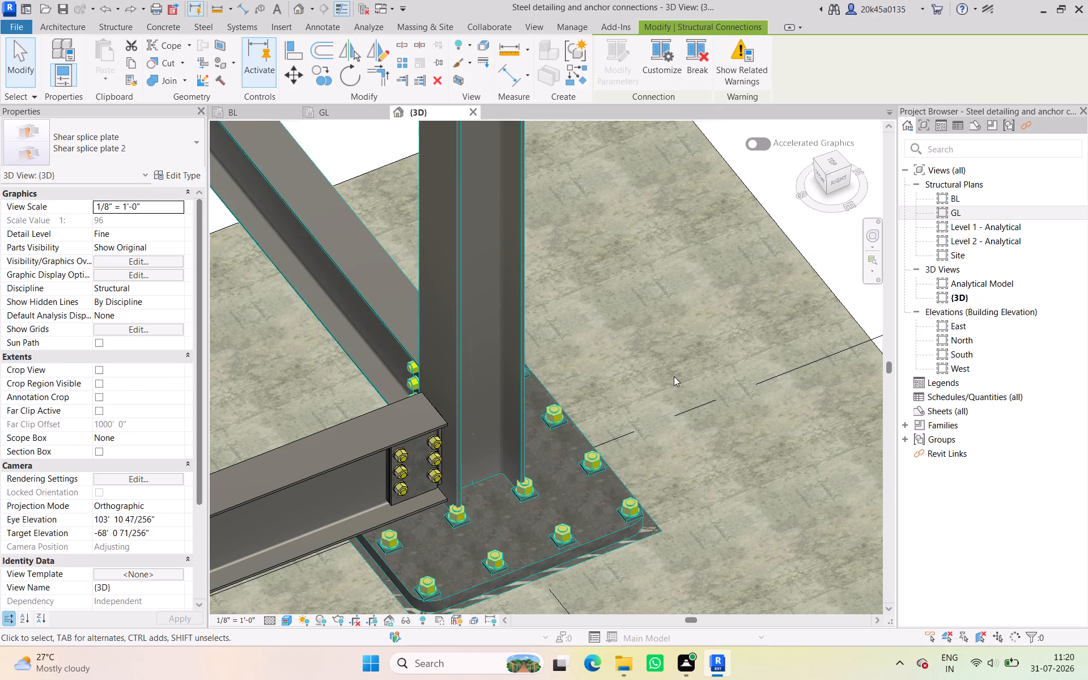
{"action": "left_click", "coordinate": [511, 385]}
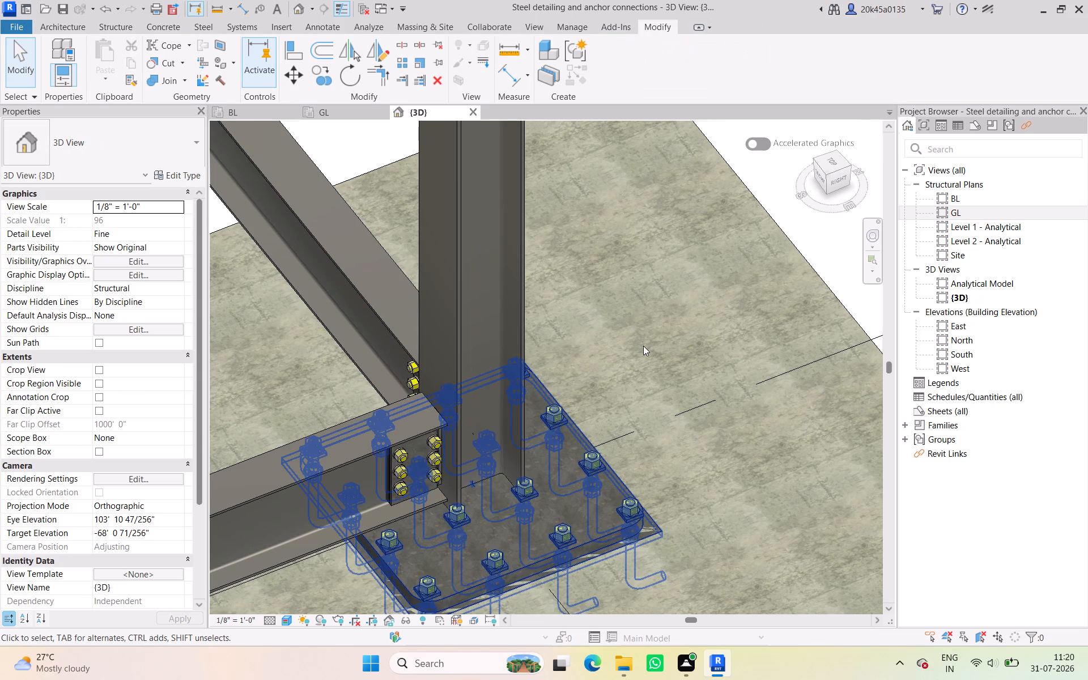
Examine the base of the grid 7/1 corner column in 3D for splice plate connections.
{"action": "left_click", "coordinate": [643, 346]}
{"action": "left_click", "coordinate": [473, 433]}
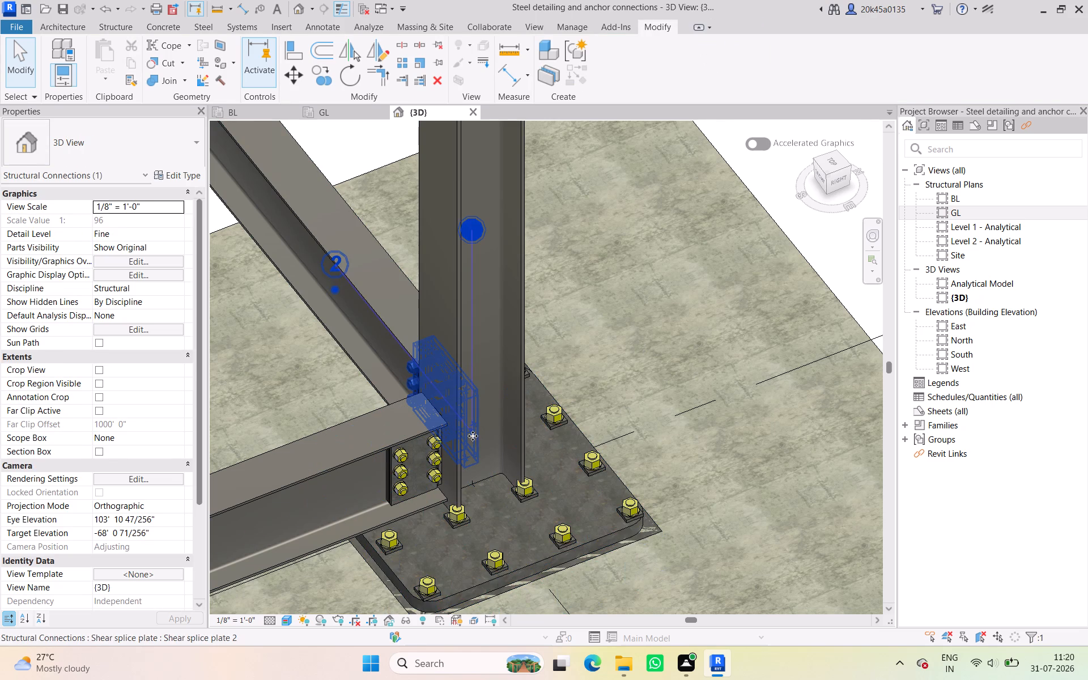
{"action": "left_click", "coordinate": [678, 329]}
{"action": "scroll", "coordinate": [401, 458], "scroll_direction": "down", "scroll_amount": 10}
{"action": "middle_click_drag", "start_coordinate": [423, 447], "coordinate": [683, 395]}
{"action": "scroll", "coordinate": [498, 406], "scroll_direction": "down", "scroll_amount": 5}
{"action": "middle_click_drag", "start_coordinate": [499, 406], "coordinate": [908, 254]}
{"action": "scroll", "coordinate": [500, 432], "scroll_direction": "down", "scroll_amount": 3}
{"action": "middle_click_drag", "start_coordinate": [526, 422], "coordinate": [772, 314]}
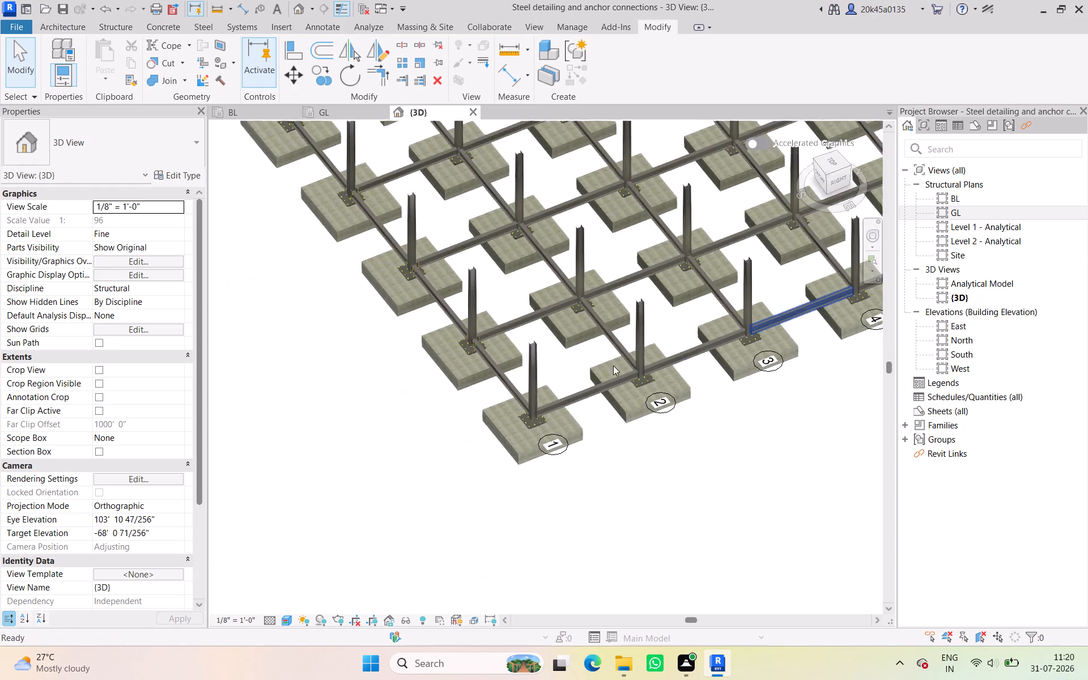
{"action": "scroll", "coordinate": [522, 417], "scroll_direction": "up", "scroll_amount": 18}
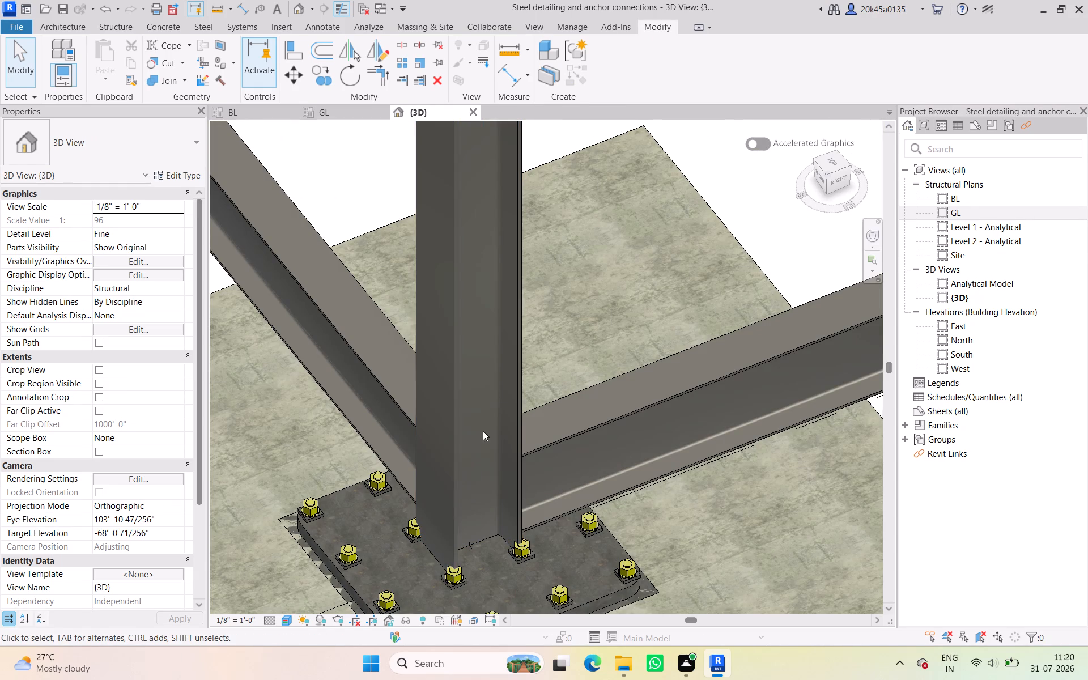
Copy the two Shear splice plate 2 connections at the grid 7/6 corner column to the grid 7/1 corner column.
{"action": "scroll", "coordinate": [531, 504], "scroll_direction": "down", "scroll_amount": 5}
{"action": "middle_click_drag", "start_coordinate": [704, 492], "coordinate": [651, 515], "text": "shift"}
{"action": "scroll", "coordinate": [630, 504], "scroll_direction": "down", "scroll_amount": 4, "text": "shift"}
{"action": "middle_click_drag", "start_coordinate": [636, 506], "coordinate": [835, 596]}
{"action": "scroll", "coordinate": [665, 488], "scroll_direction": "down", "scroll_amount": 2}
{"action": "middle_click_drag", "start_coordinate": [634, 469], "coordinate": [564, 454], "text": "shift"}
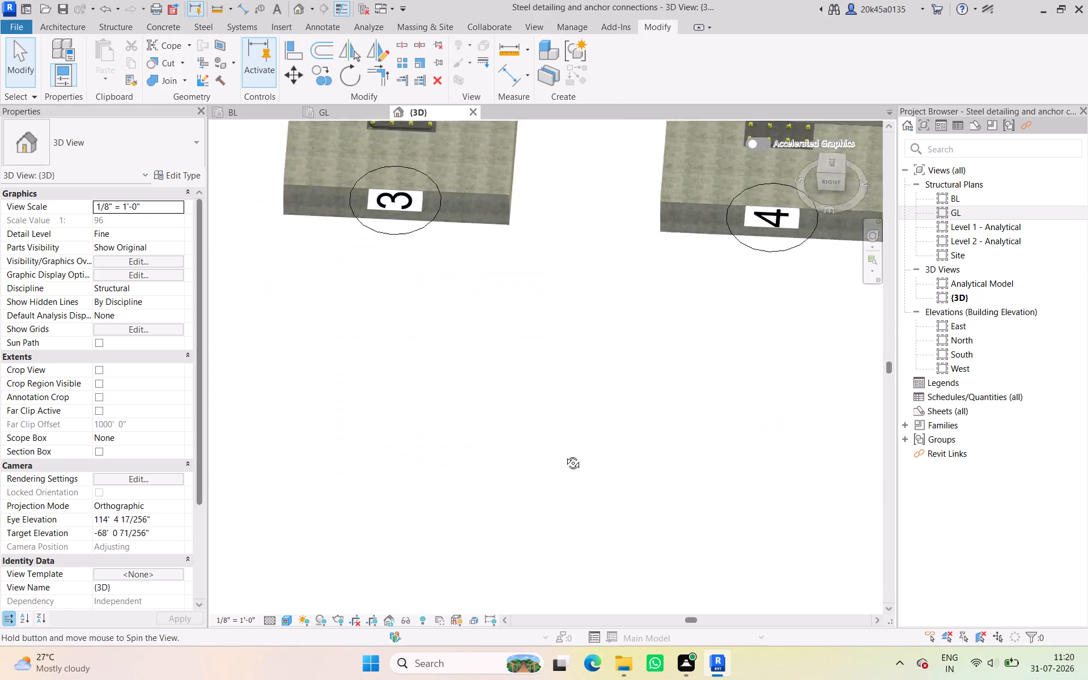
{"action": "middle_click_drag", "start_coordinate": [564, 454], "coordinate": [530, 454], "text": "shift"}
{"action": "scroll", "coordinate": [611, 415], "scroll_direction": "down", "scroll_amount": 10}
{"action": "scroll", "coordinate": [618, 379], "scroll_direction": "up", "scroll_amount": 1}
{"action": "middle_click_drag", "start_coordinate": [618, 378], "coordinate": [537, 508]}
{"action": "scroll", "coordinate": [593, 420], "scroll_direction": "up", "scroll_amount": 12}
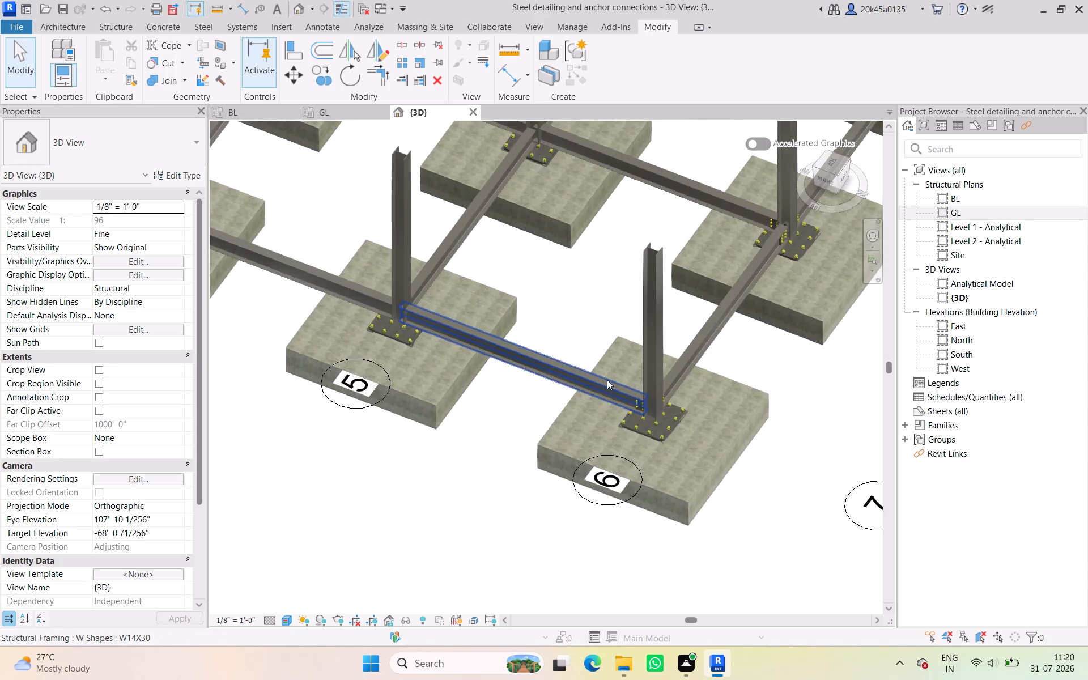
{"action": "scroll", "coordinate": [607, 380], "scroll_direction": "up", "scroll_amount": 4}
{"action": "left_click", "coordinate": [719, 462]}
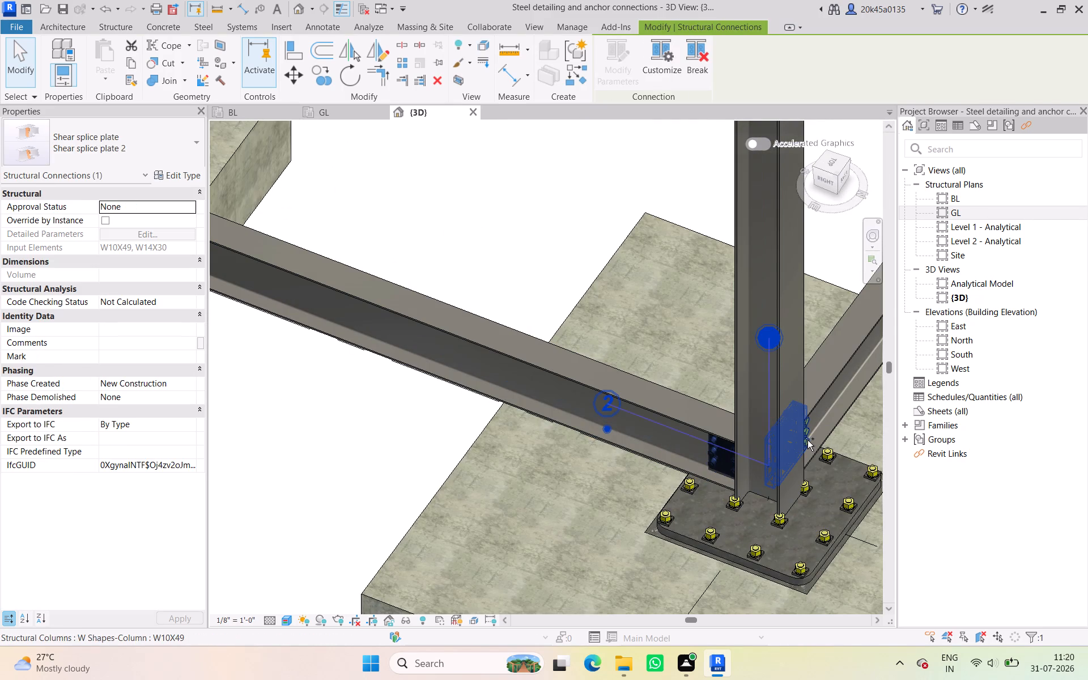
{"action": "left_click", "coordinate": [809, 440], "text": "ctrl"}
{"action": "left_click", "coordinate": [354, 118]}
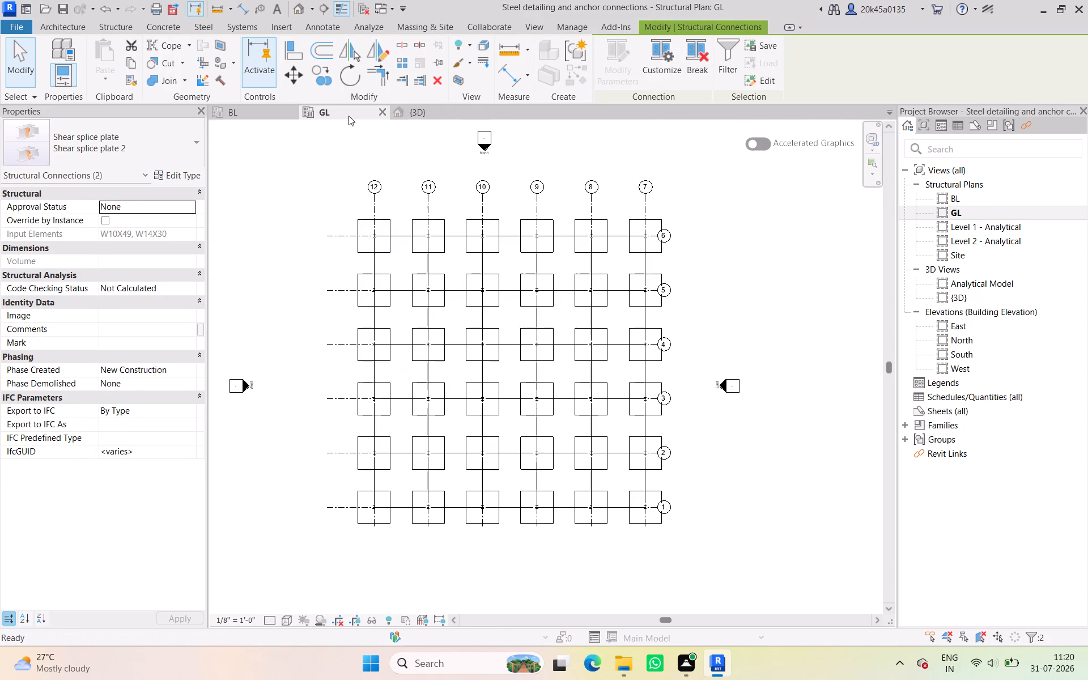
{"action": "left_click", "coordinate": [322, 76]}
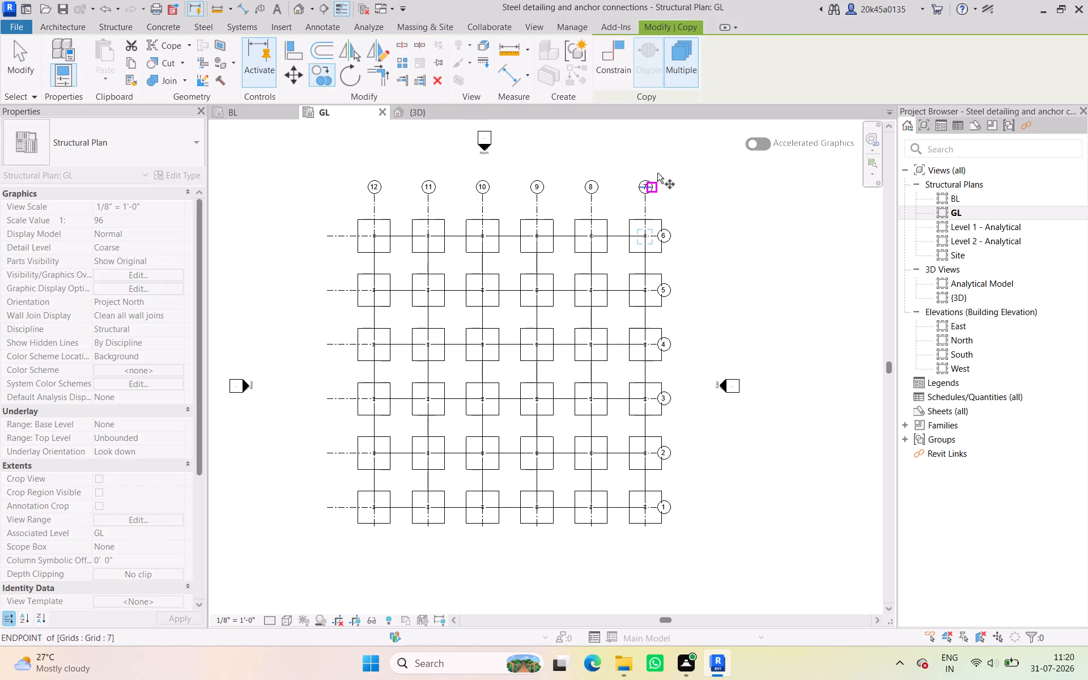
{"action": "left_click", "coordinate": [616, 238]}
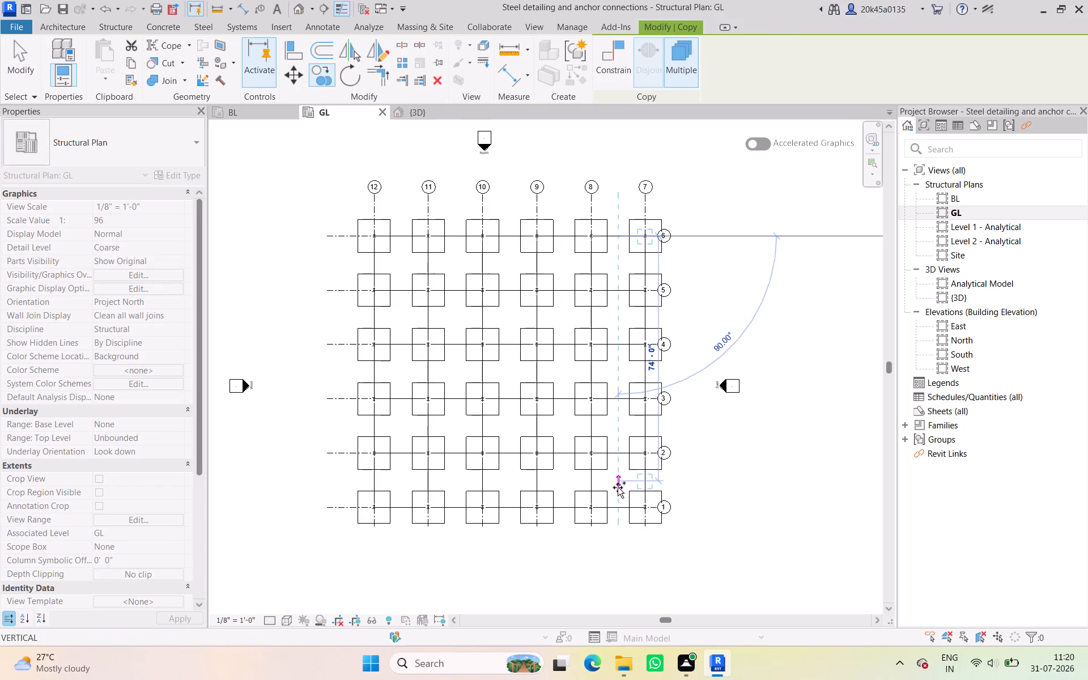
{"action": "left_click", "coordinate": [619, 504]}
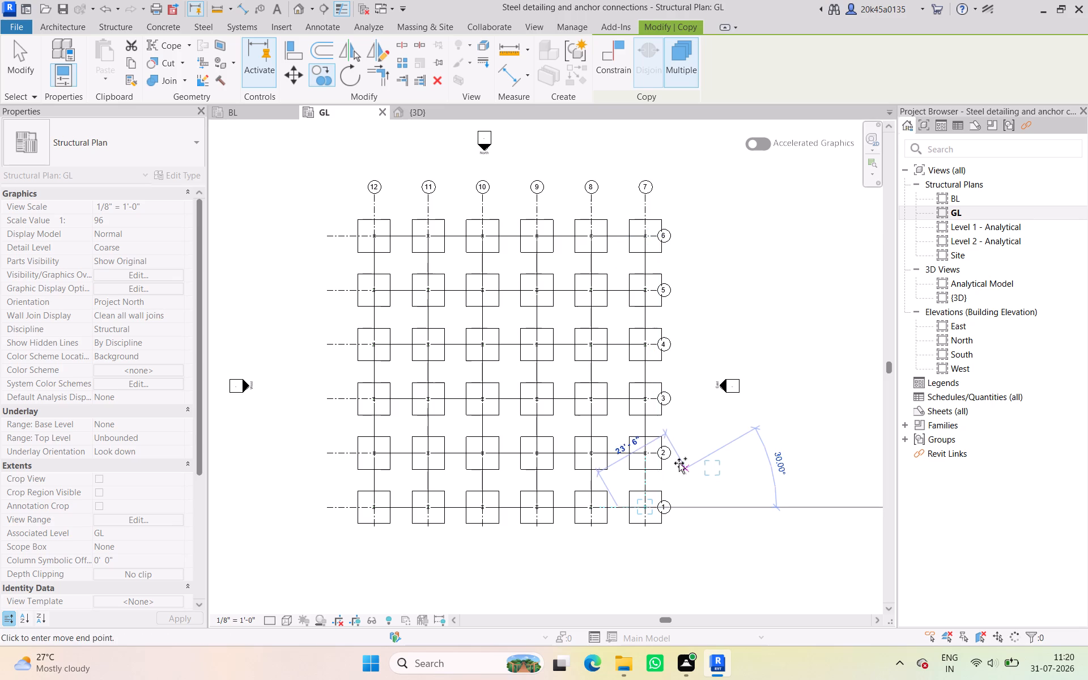
{"action": "left_click", "coordinate": [33, 59]}
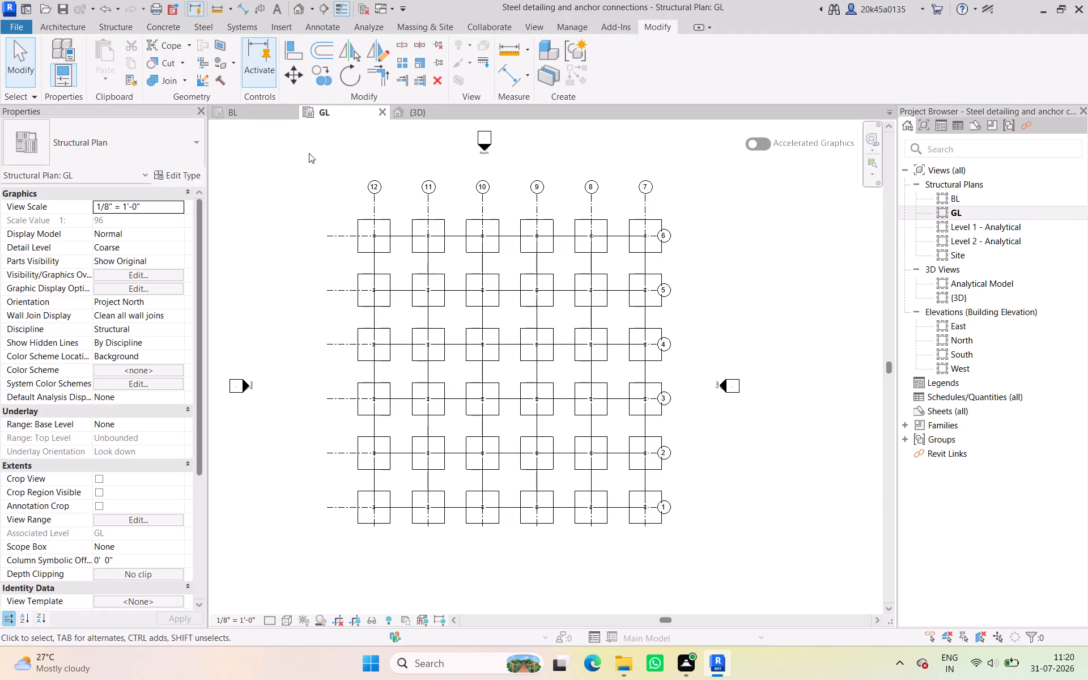
Examine the splice plate connections at the column bases around the grid 7/6 corner in 3D.
{"action": "left_click", "coordinate": [253, 107]}
{"action": "left_click", "coordinate": [422, 109]}
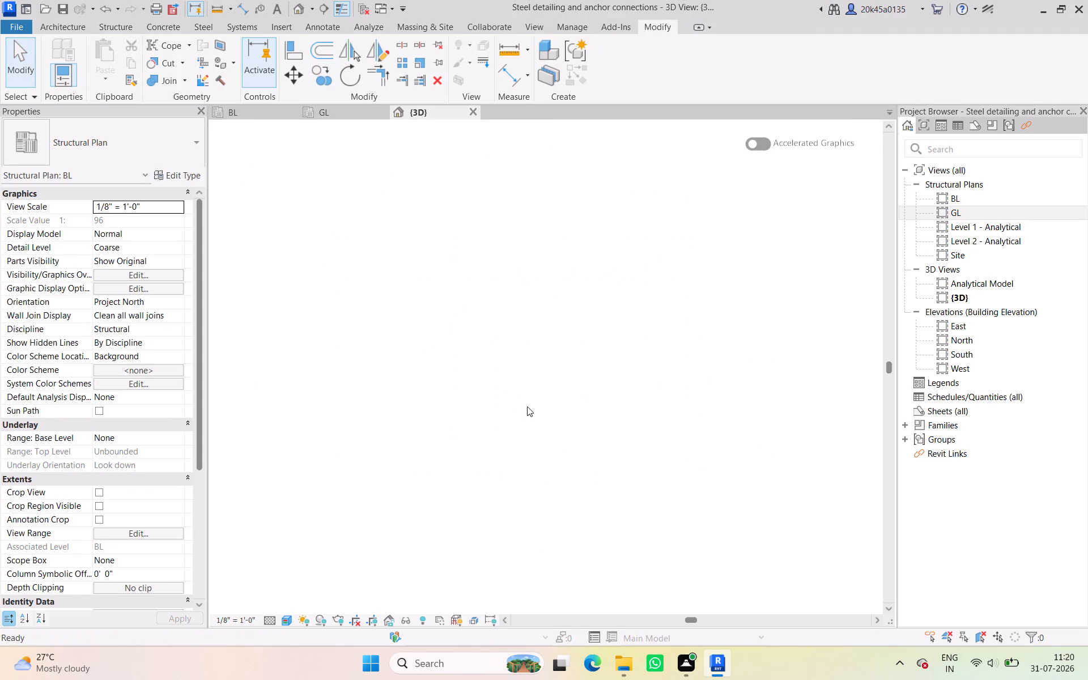
{"action": "scroll", "coordinate": [693, 498], "scroll_direction": "down", "scroll_amount": 11}
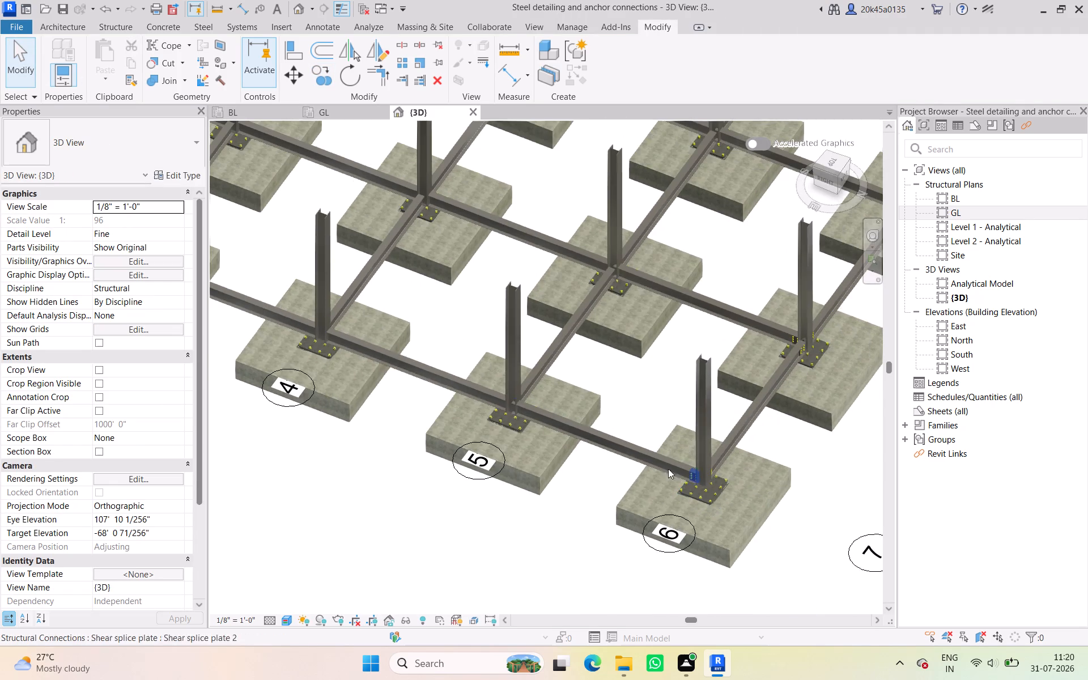
{"action": "scroll", "coordinate": [702, 494], "scroll_direction": "down", "scroll_amount": 4}
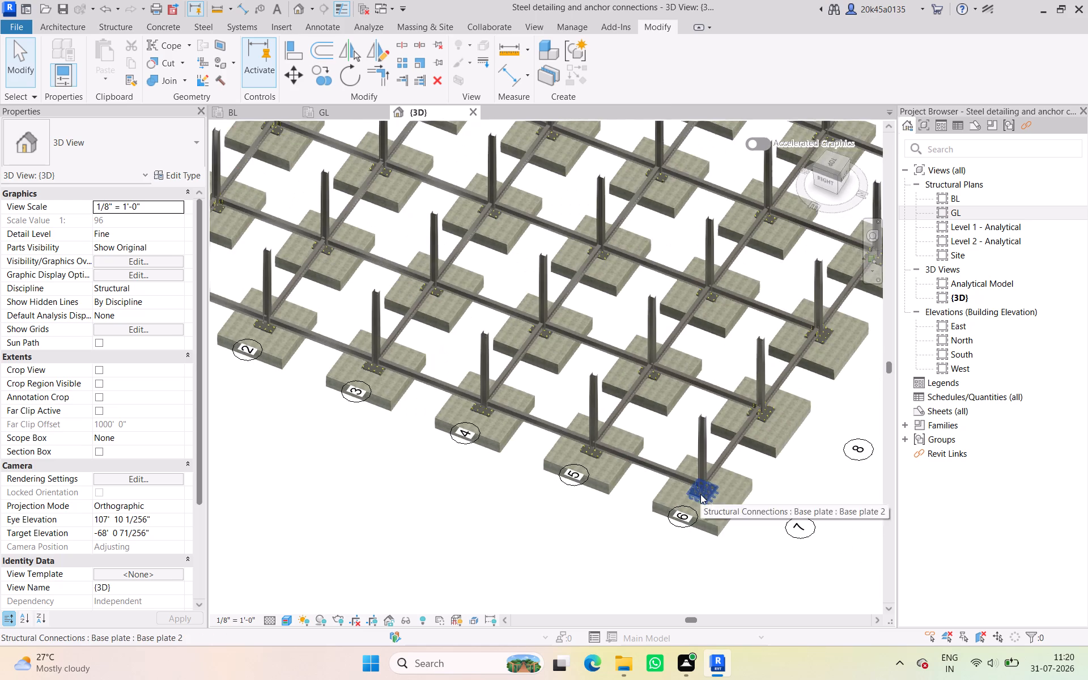
{"action": "middle_click_drag", "start_coordinate": [751, 480], "coordinate": [739, 485], "text": "shift"}
{"action": "scroll", "coordinate": [750, 398], "scroll_direction": "up", "scroll_amount": 6}
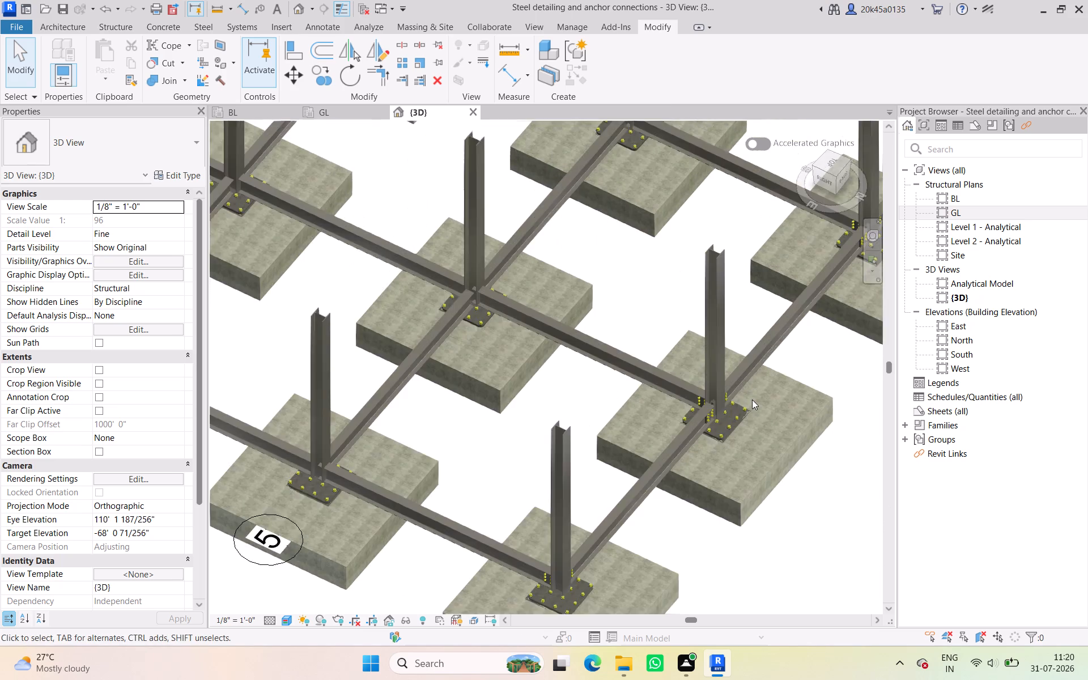
{"action": "scroll", "coordinate": [752, 399], "scroll_direction": "up", "scroll_amount": 5}
{"action": "scroll", "coordinate": [720, 394], "scroll_direction": "down", "scroll_amount": 5}
{"action": "middle_click_drag", "start_coordinate": [726, 398], "coordinate": [815, 467]}
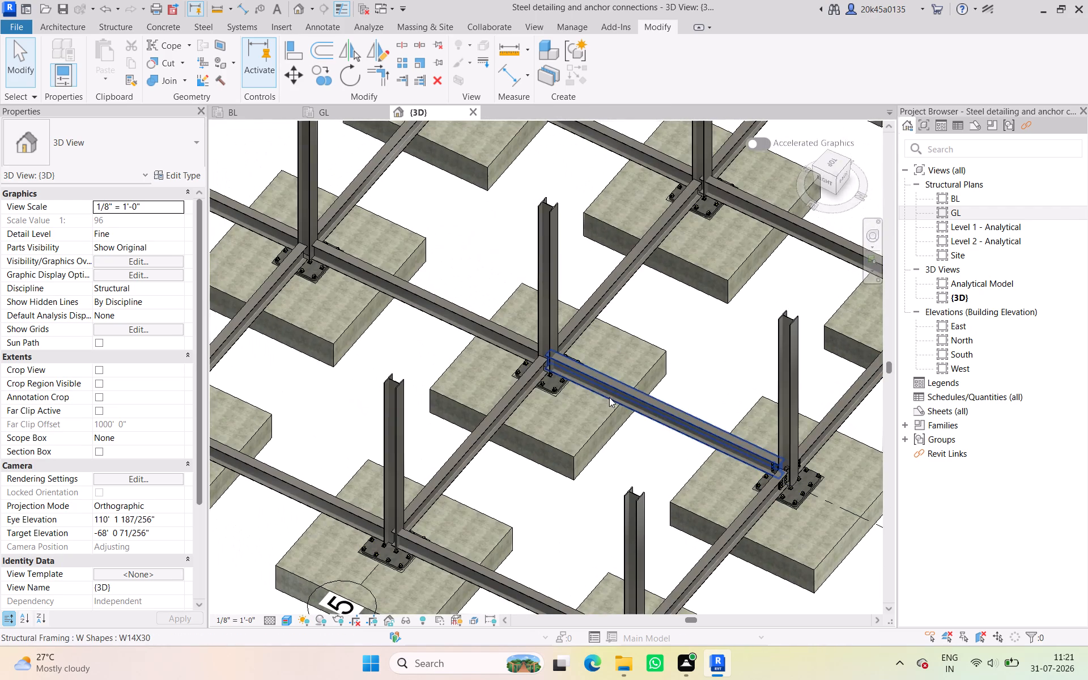
Examine the column-to-beam joints near the grid 12/6 corner and at the interior grid 11/5 column in 3D.
{"action": "scroll", "coordinate": [549, 370], "scroll_direction": "down", "scroll_amount": 7}
{"action": "middle_click_drag", "start_coordinate": [558, 347], "coordinate": [653, 513]}
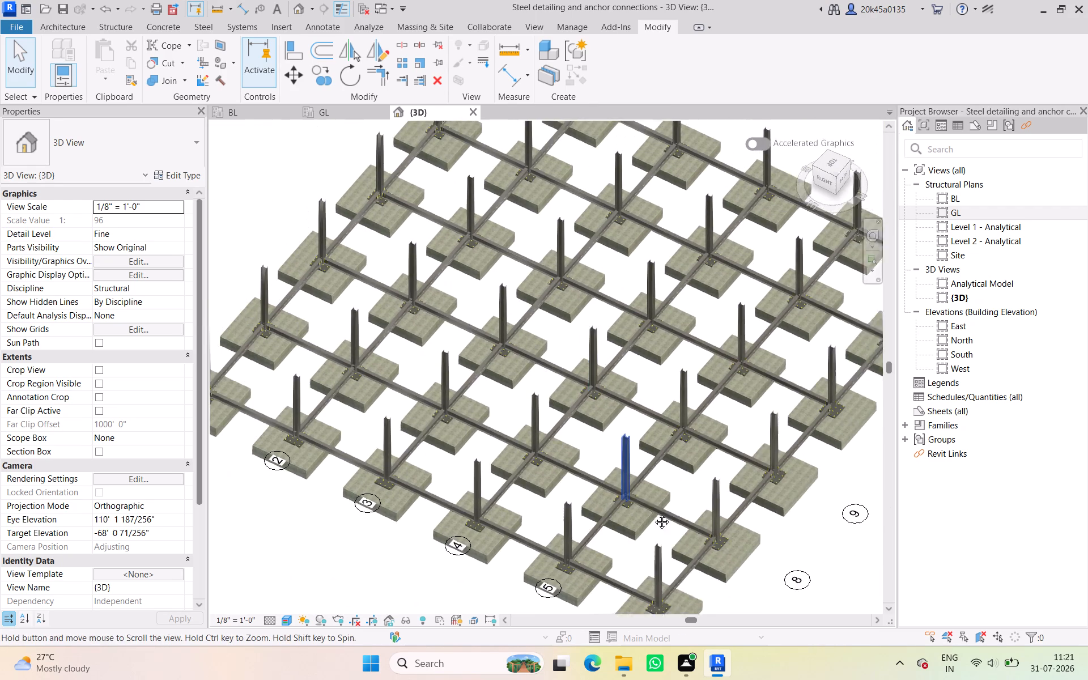
{"action": "middle_click_drag", "start_coordinate": [653, 513], "coordinate": [656, 518]}
{"action": "middle_click_drag", "start_coordinate": [543, 275], "coordinate": [547, 503]}
{"action": "middle_click_drag", "start_coordinate": [552, 482], "coordinate": [722, 448], "text": "shift"}
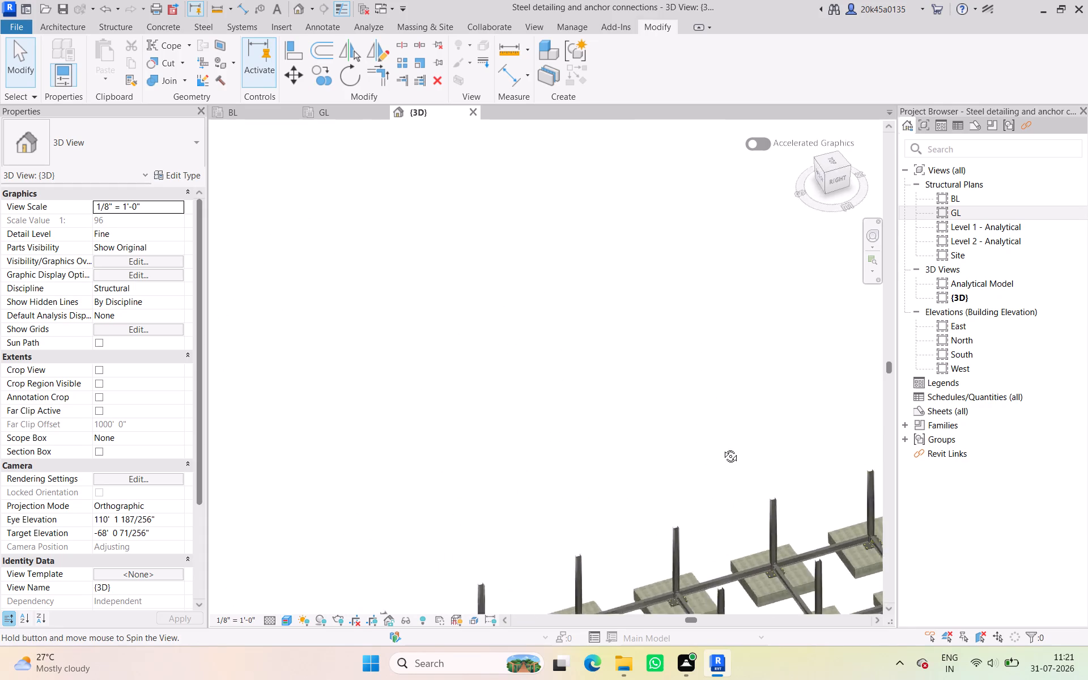
{"action": "middle_click_drag", "start_coordinate": [722, 448], "coordinate": [738, 439], "text": "shift"}
{"action": "scroll", "coordinate": [677, 396], "scroll_direction": "down", "scroll_amount": 1}
{"action": "middle_click_drag", "start_coordinate": [664, 392], "coordinate": [426, 318]}
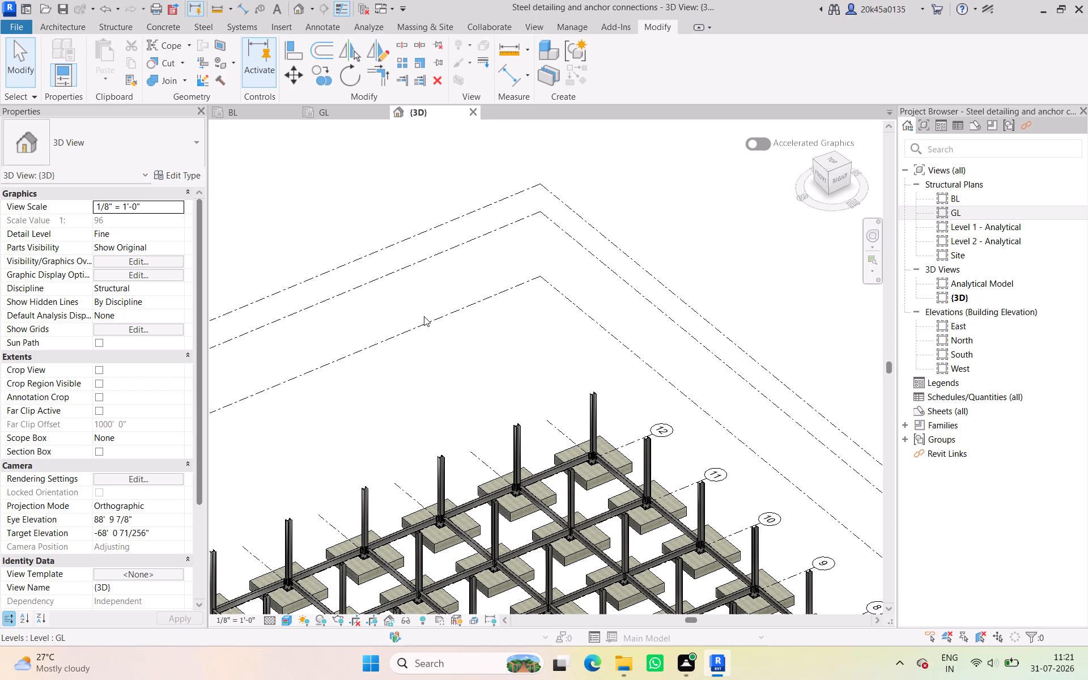
{"action": "scroll", "coordinate": [440, 478], "scroll_direction": "up", "scroll_amount": 5}
{"action": "middle_click_drag", "start_coordinate": [650, 538], "coordinate": [444, 500]}
{"action": "scroll", "coordinate": [644, 540], "scroll_direction": "up", "scroll_amount": 1}
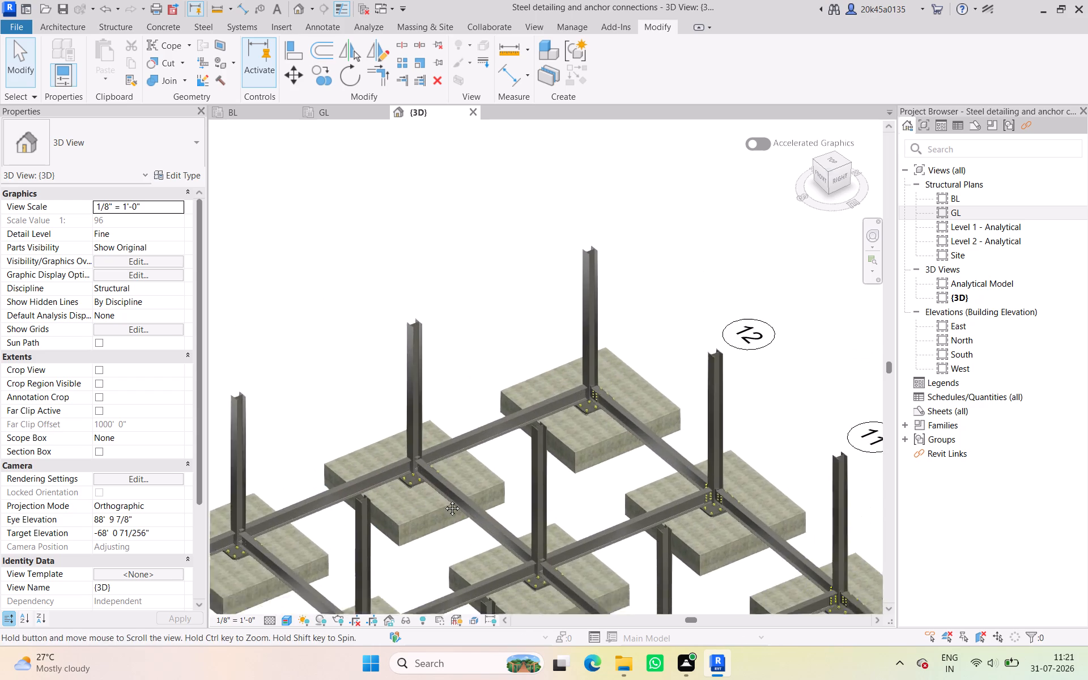
{"action": "middle_click_drag", "start_coordinate": [444, 500], "coordinate": [443, 500]}
{"action": "scroll", "coordinate": [473, 518], "scroll_direction": "up", "scroll_amount": 5}
{"action": "middle_click_drag", "start_coordinate": [474, 519], "coordinate": [413, 369]}
{"action": "scroll", "coordinate": [435, 430], "scroll_direction": "up", "scroll_amount": 1}
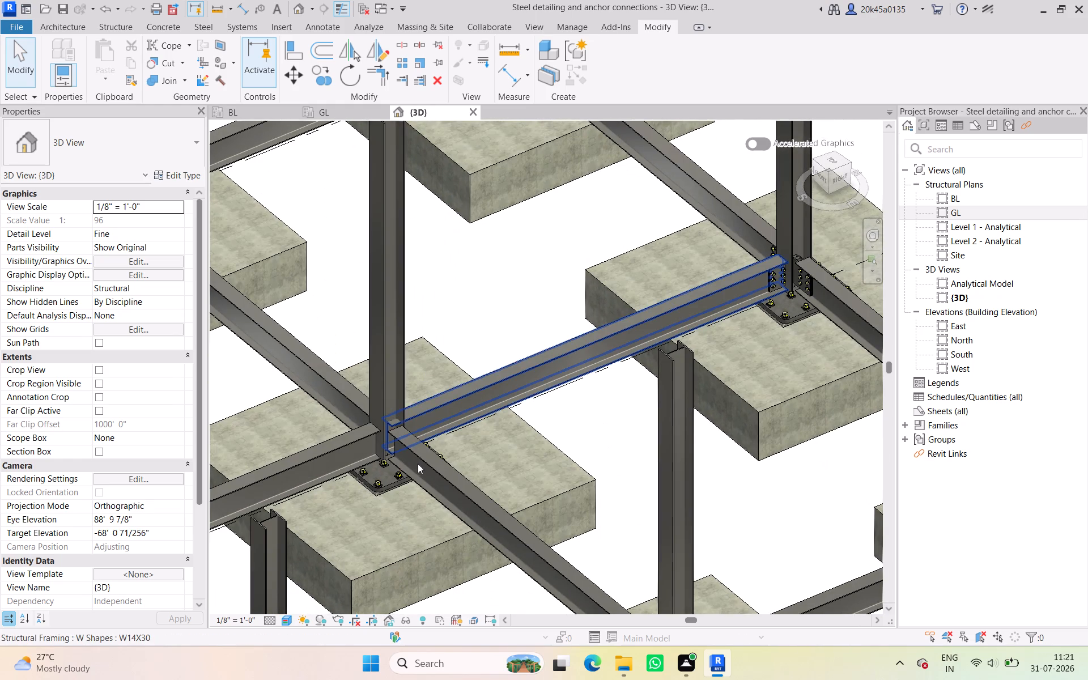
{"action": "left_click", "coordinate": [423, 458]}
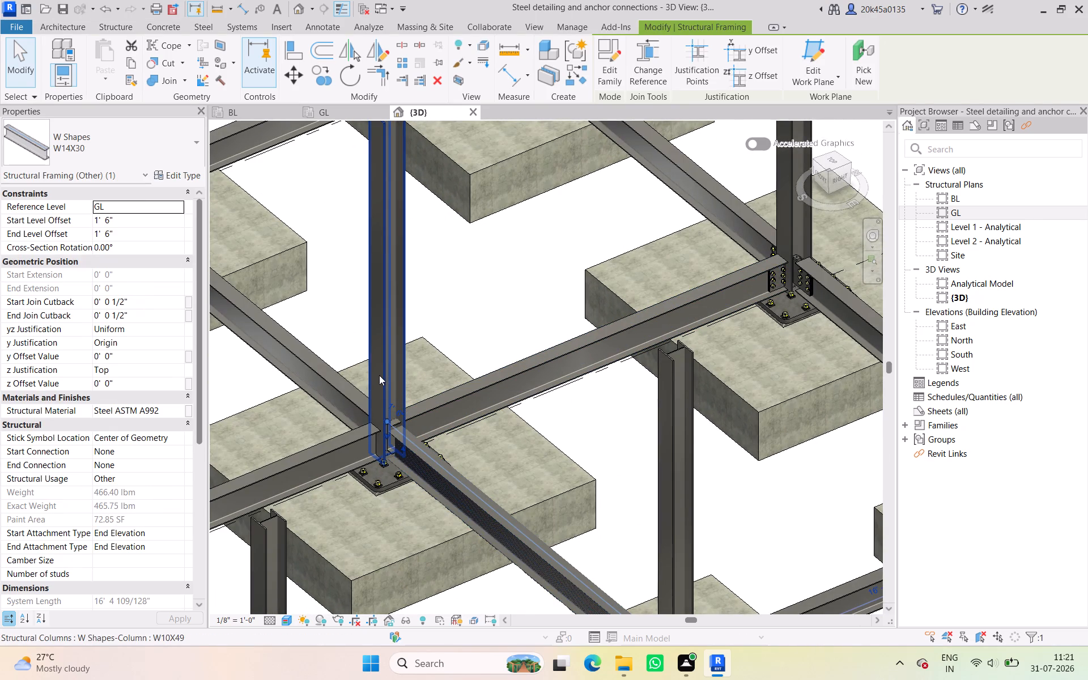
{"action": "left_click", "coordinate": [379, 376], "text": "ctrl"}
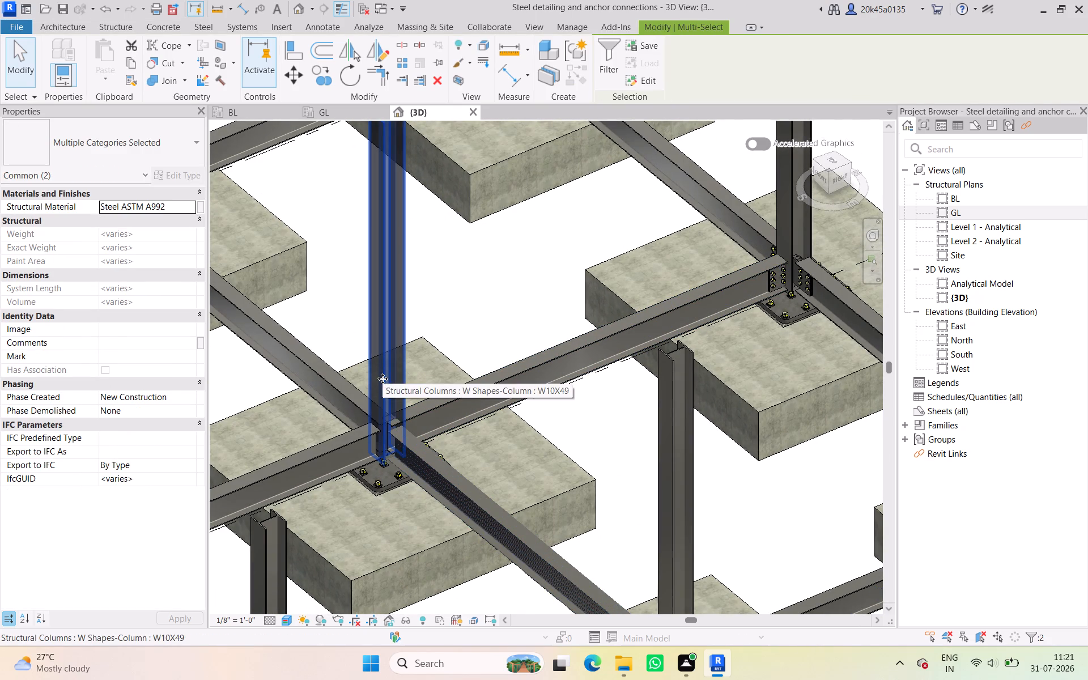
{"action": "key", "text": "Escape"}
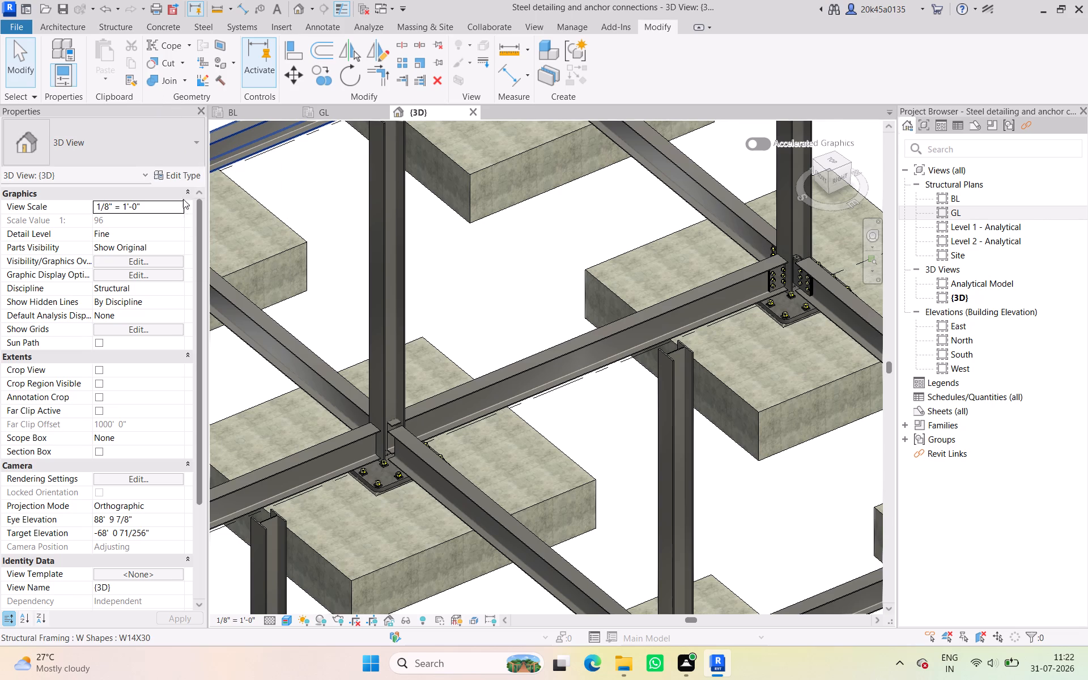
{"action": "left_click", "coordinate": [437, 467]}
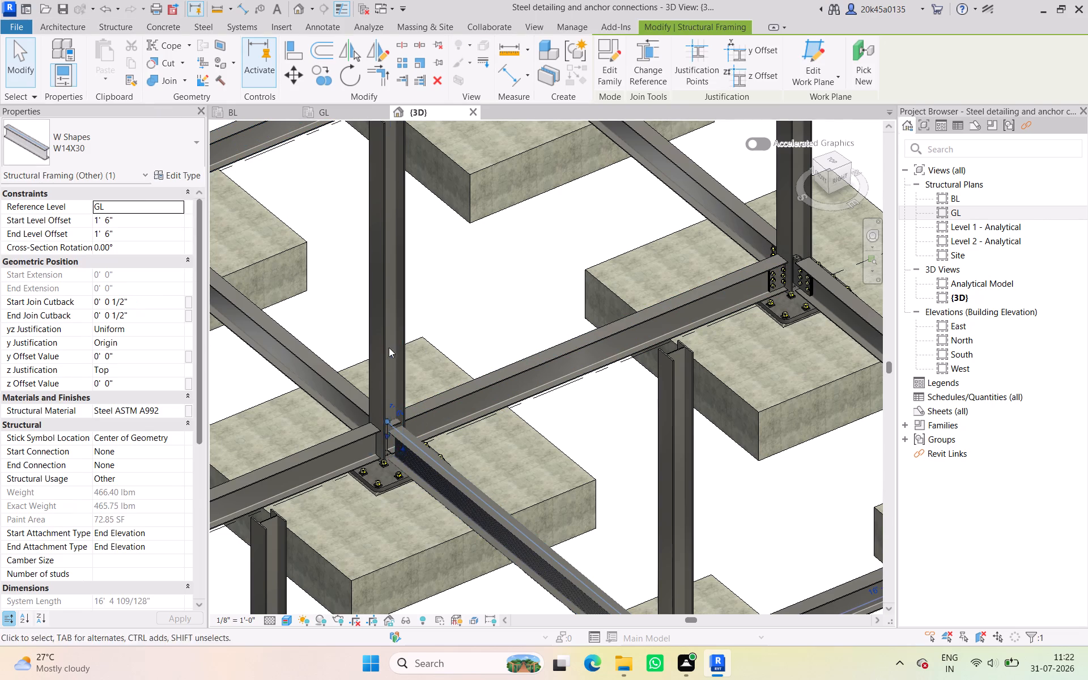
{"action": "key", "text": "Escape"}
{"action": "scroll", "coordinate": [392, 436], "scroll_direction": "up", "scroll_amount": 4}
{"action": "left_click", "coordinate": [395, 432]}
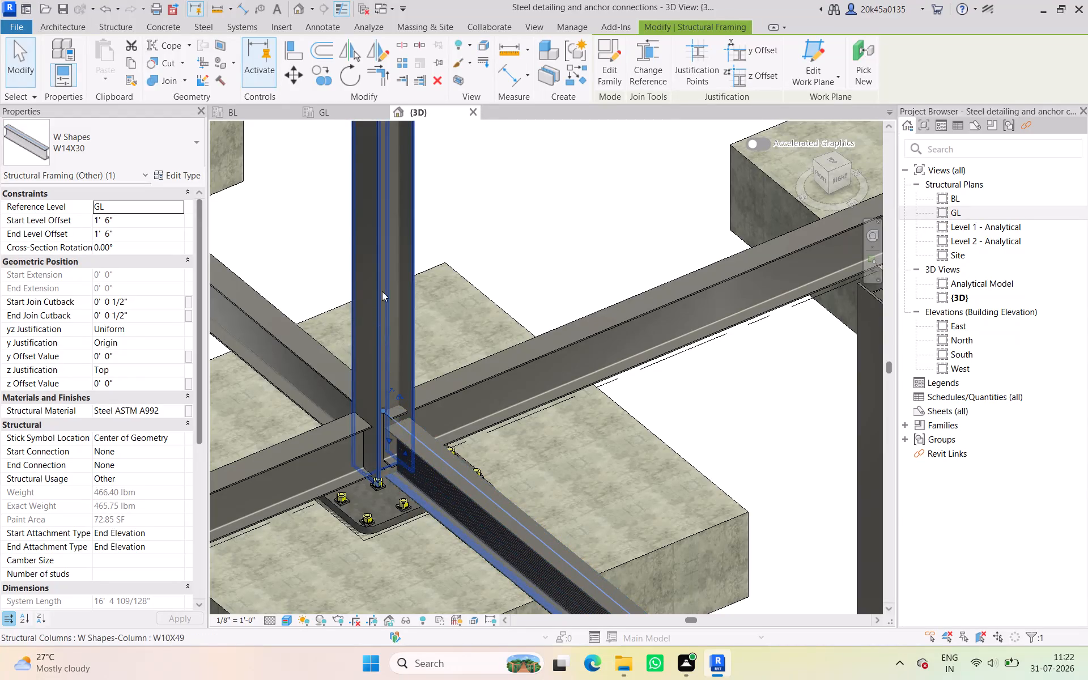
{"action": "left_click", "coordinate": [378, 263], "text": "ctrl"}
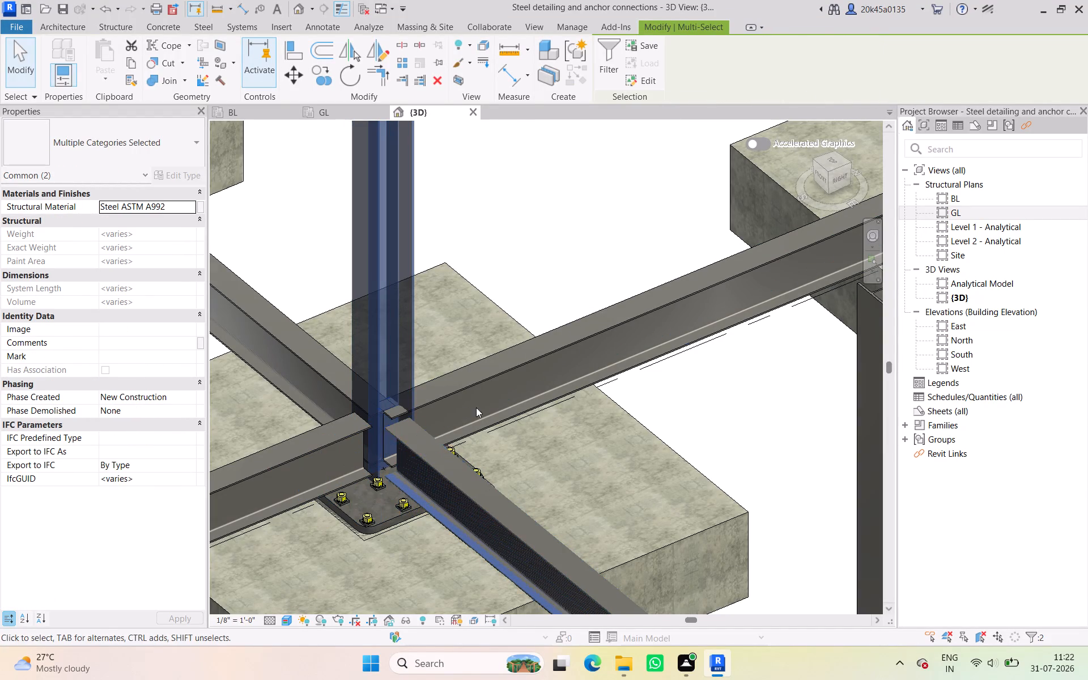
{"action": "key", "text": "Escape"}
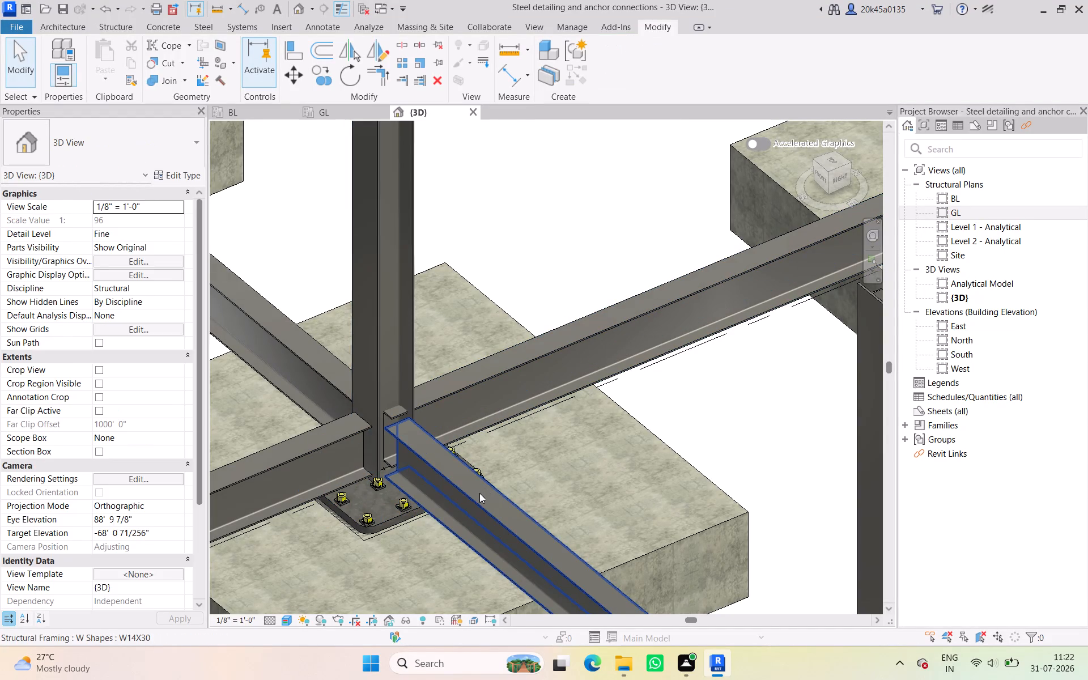
Delete the duplicate W14X30 beam running along grid 5 from the grid 11/5 column toward grid 10.
{"action": "left_click", "coordinate": [479, 493]}
{"action": "key", "text": "Delete"}
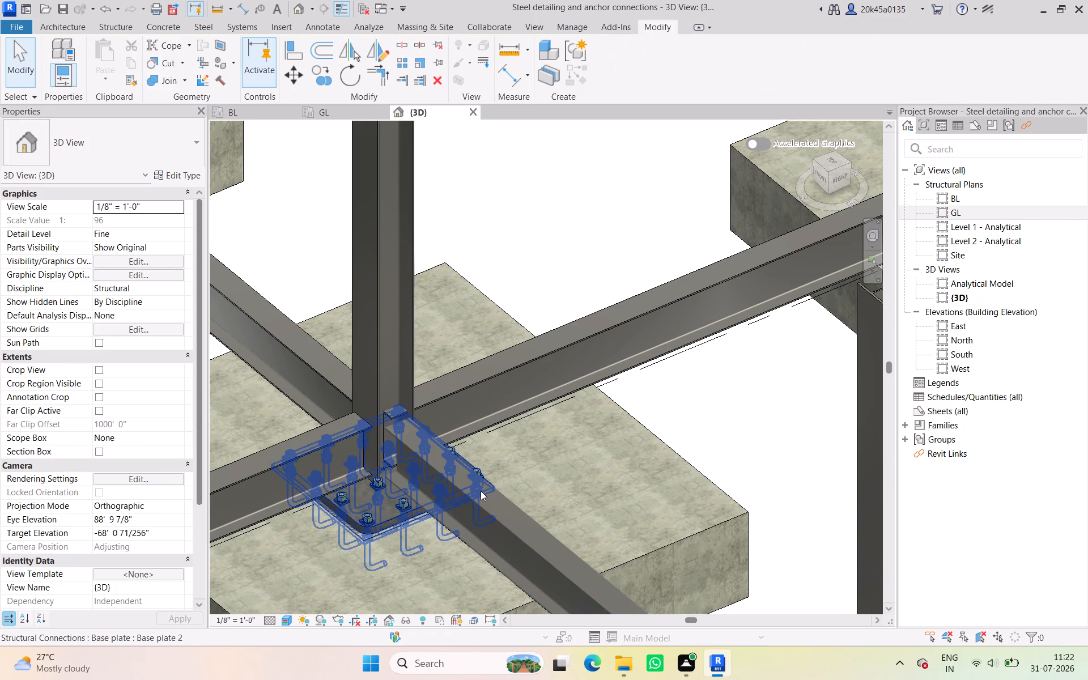
Examine the beams, base plate and footing around the interior grid 11/5 column and the neighbouring grid 5 joints.
{"action": "left_click", "coordinate": [560, 462]}
{"action": "left_click", "coordinate": [498, 369]}
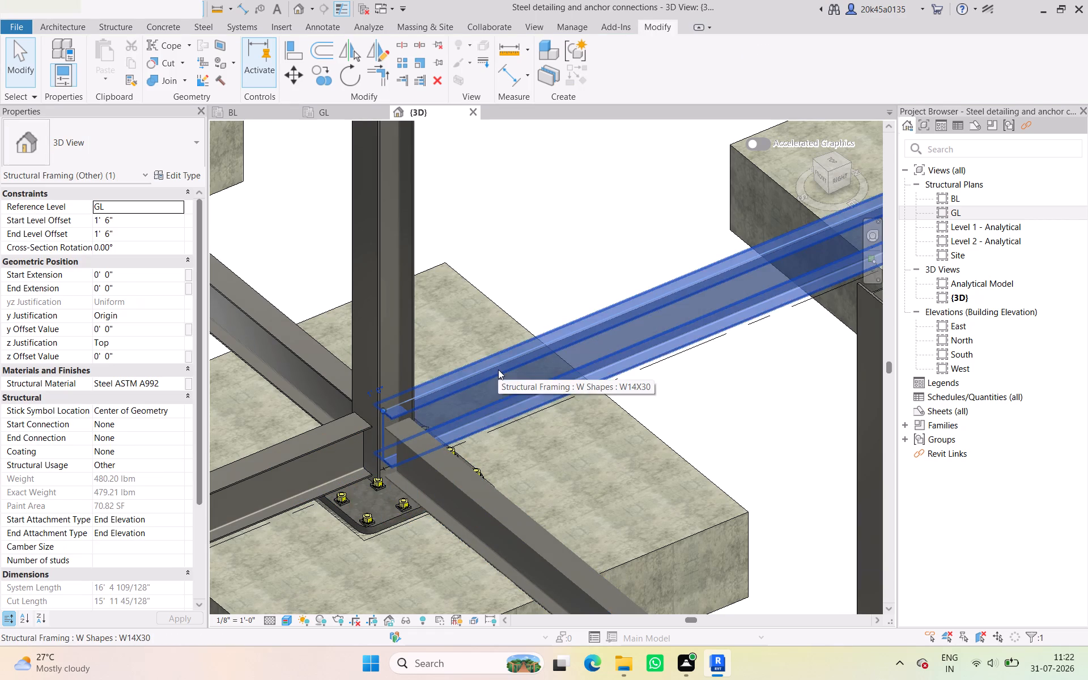
{"action": "left_click", "coordinate": [322, 373]}
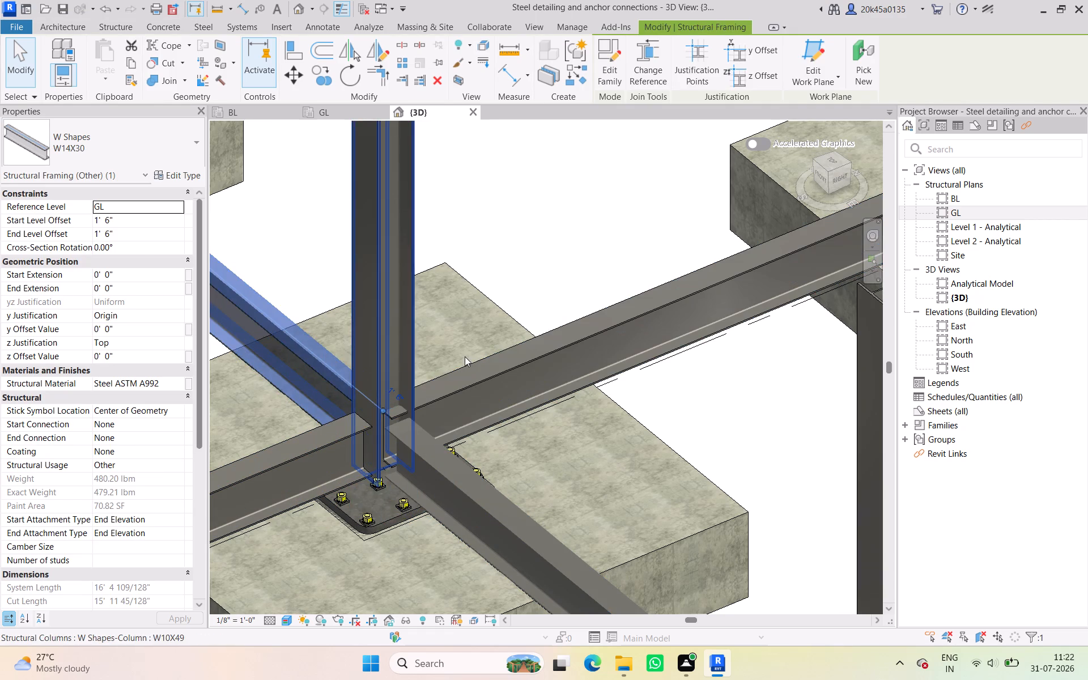
{"action": "left_click", "coordinate": [469, 325]}
{"action": "scroll", "coordinate": [462, 496], "scroll_direction": "down", "scroll_amount": 8}
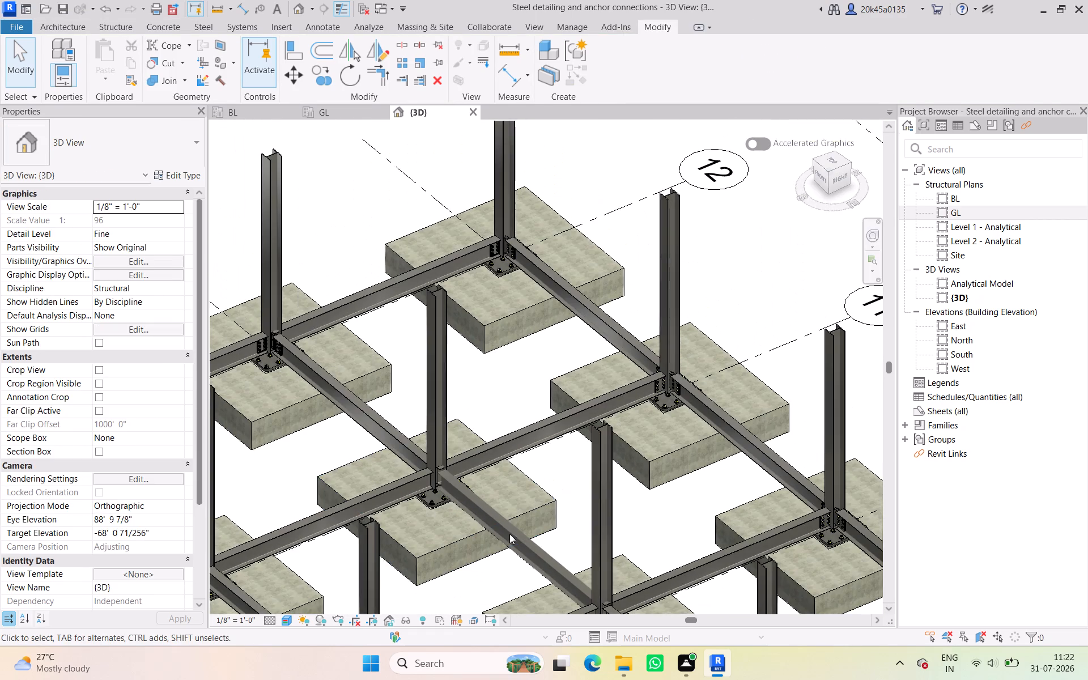
{"action": "left_click", "coordinate": [522, 544]}
{"action": "left_click", "coordinate": [576, 455]}
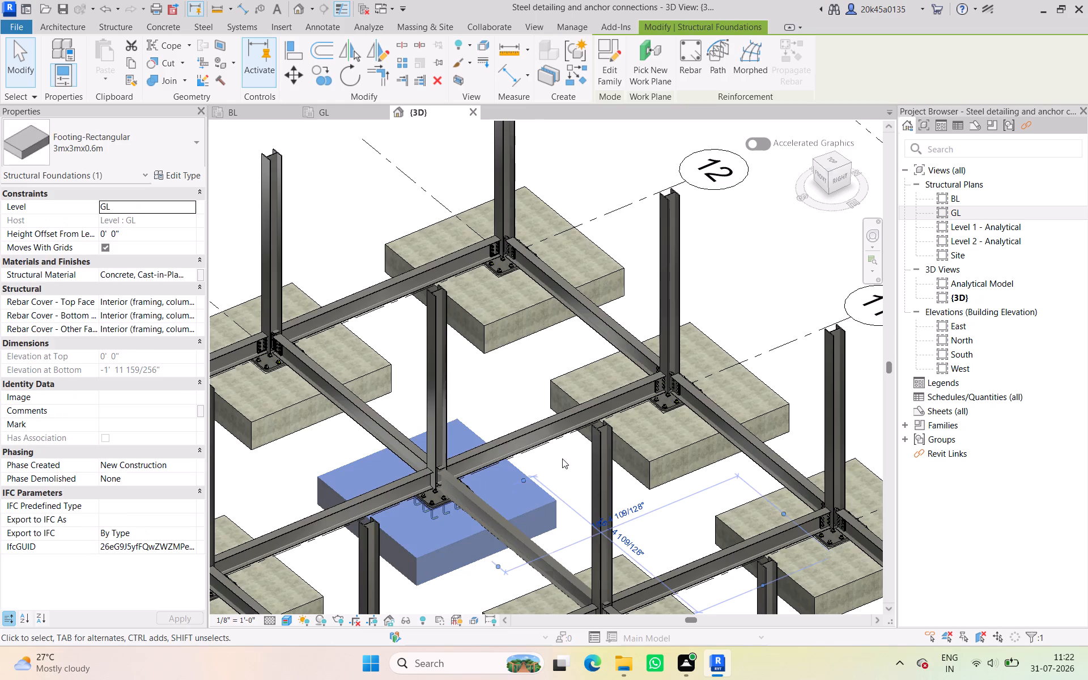
{"action": "scroll", "coordinate": [553, 464], "scroll_direction": "down", "scroll_amount": 6}
{"action": "scroll", "coordinate": [515, 479], "scroll_direction": "up", "scroll_amount": 10}
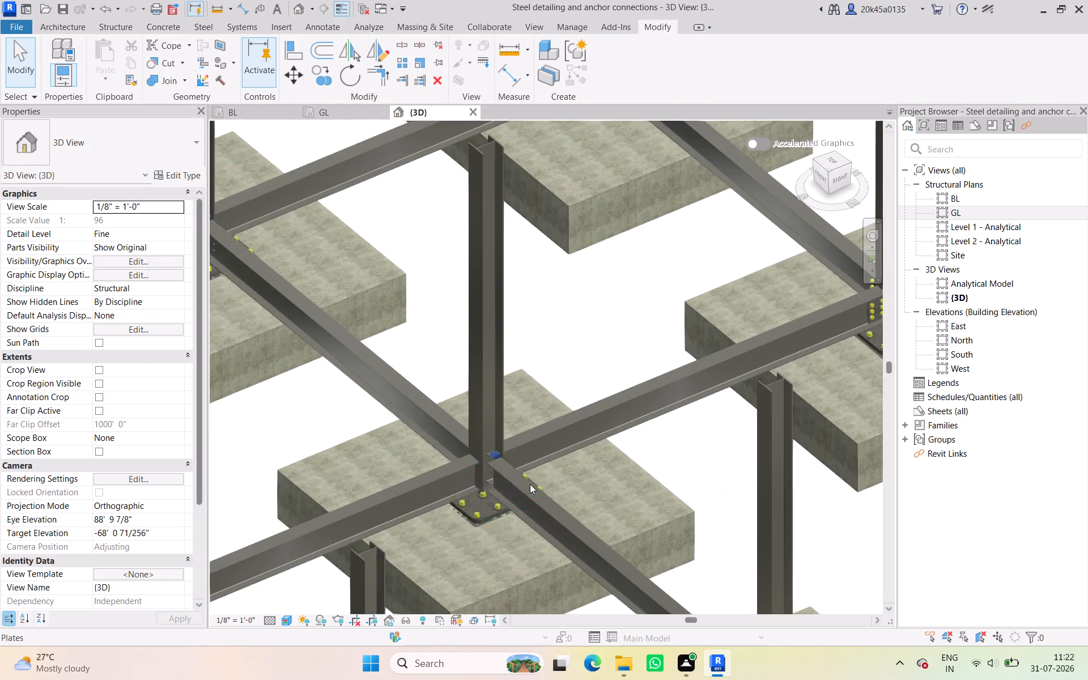
{"action": "scroll", "coordinate": [543, 496], "scroll_direction": "down", "scroll_amount": 5}
{"action": "middle_click_drag", "start_coordinate": [528, 461], "coordinate": [358, 376]}
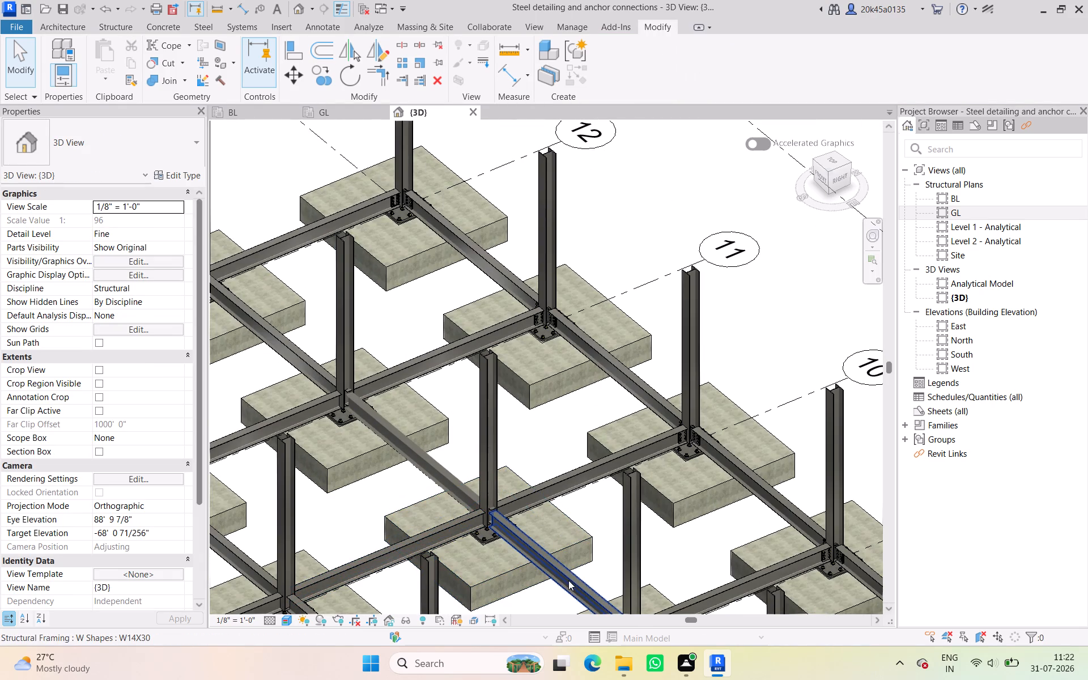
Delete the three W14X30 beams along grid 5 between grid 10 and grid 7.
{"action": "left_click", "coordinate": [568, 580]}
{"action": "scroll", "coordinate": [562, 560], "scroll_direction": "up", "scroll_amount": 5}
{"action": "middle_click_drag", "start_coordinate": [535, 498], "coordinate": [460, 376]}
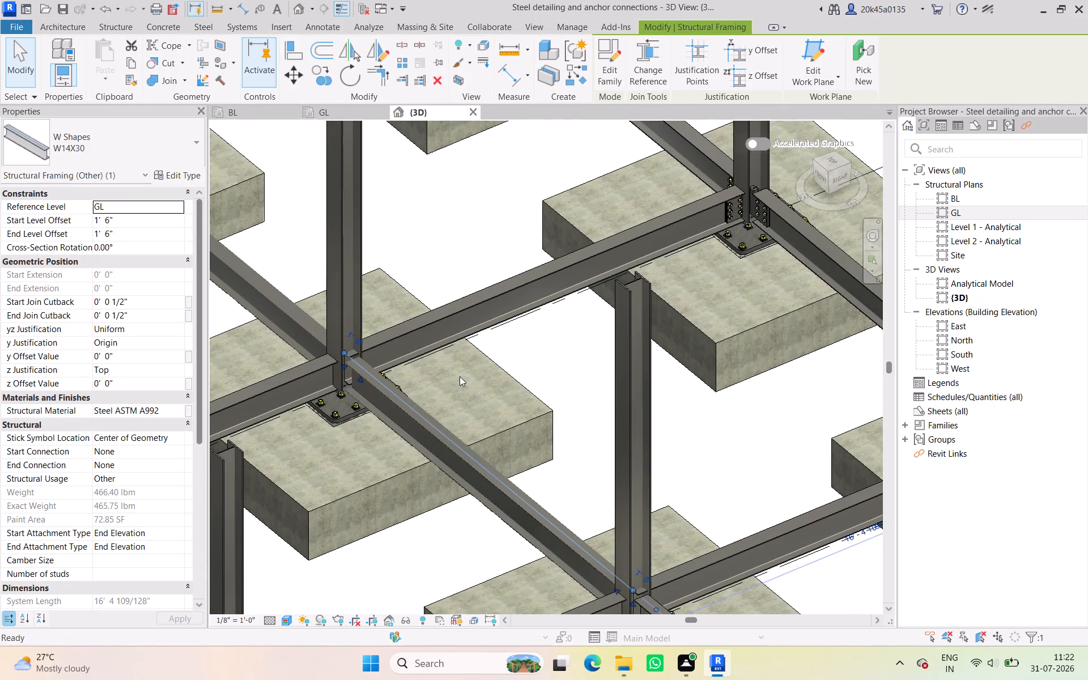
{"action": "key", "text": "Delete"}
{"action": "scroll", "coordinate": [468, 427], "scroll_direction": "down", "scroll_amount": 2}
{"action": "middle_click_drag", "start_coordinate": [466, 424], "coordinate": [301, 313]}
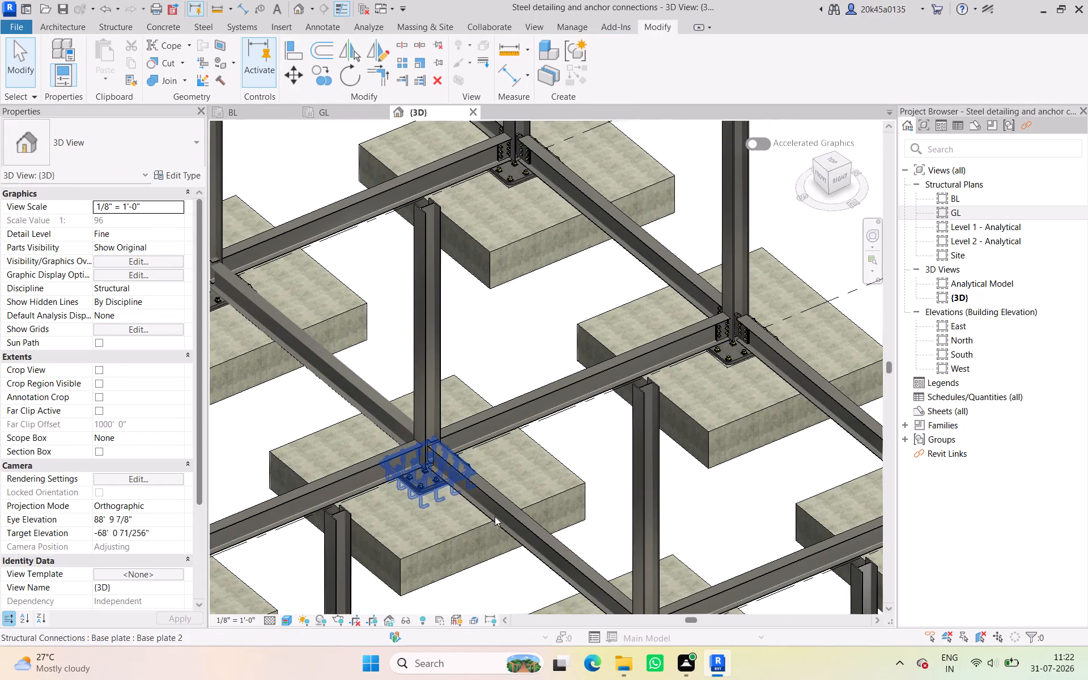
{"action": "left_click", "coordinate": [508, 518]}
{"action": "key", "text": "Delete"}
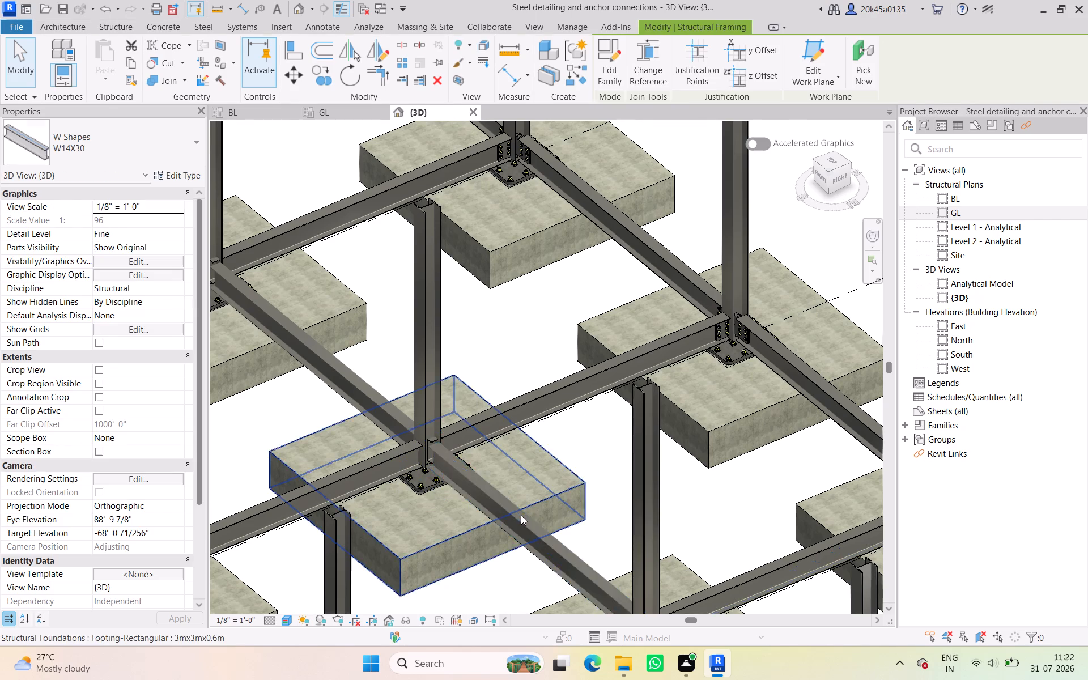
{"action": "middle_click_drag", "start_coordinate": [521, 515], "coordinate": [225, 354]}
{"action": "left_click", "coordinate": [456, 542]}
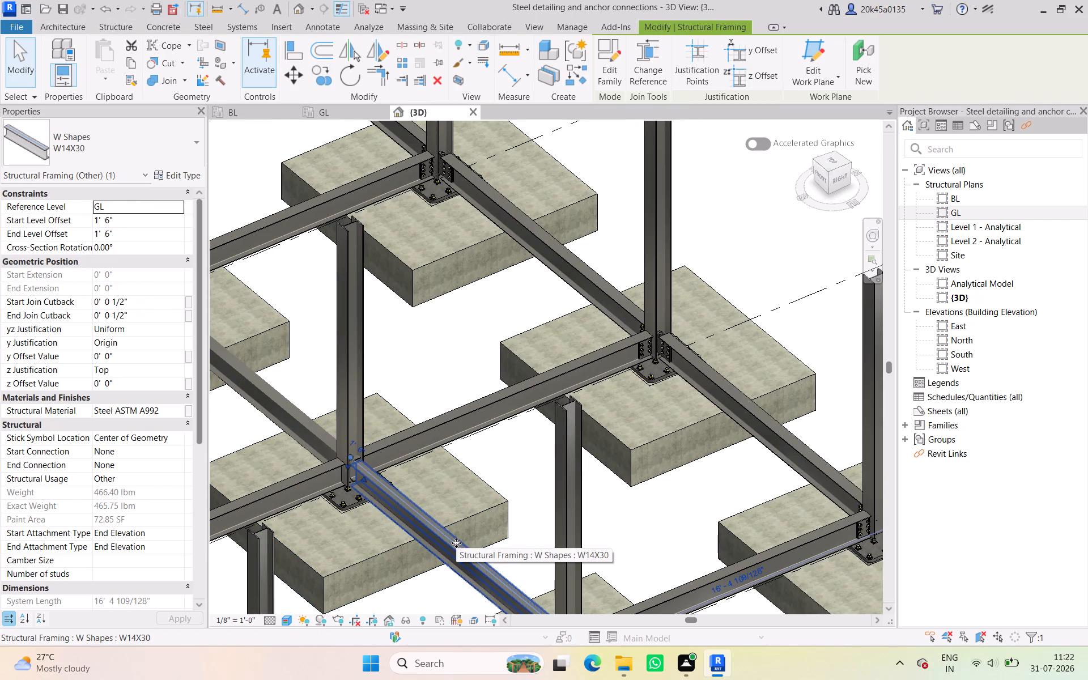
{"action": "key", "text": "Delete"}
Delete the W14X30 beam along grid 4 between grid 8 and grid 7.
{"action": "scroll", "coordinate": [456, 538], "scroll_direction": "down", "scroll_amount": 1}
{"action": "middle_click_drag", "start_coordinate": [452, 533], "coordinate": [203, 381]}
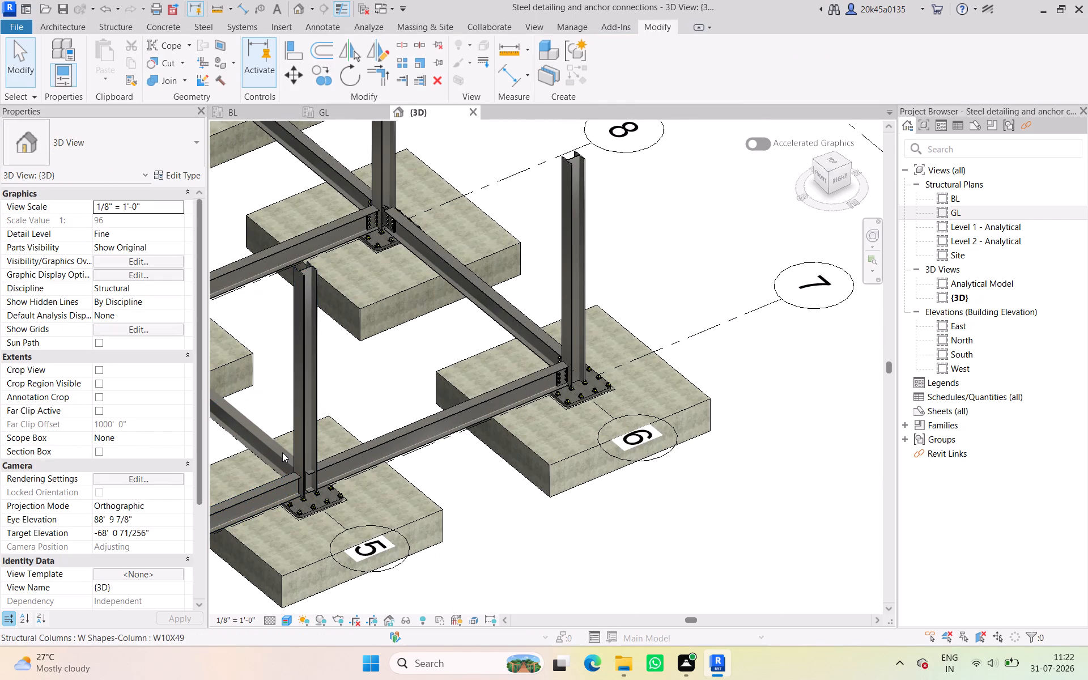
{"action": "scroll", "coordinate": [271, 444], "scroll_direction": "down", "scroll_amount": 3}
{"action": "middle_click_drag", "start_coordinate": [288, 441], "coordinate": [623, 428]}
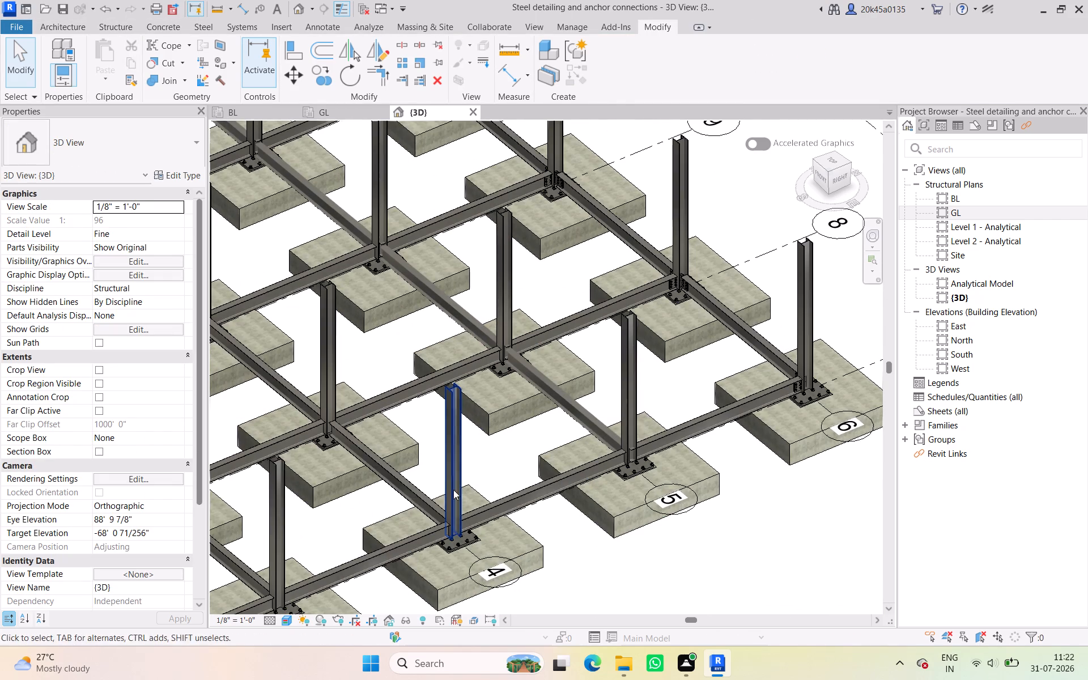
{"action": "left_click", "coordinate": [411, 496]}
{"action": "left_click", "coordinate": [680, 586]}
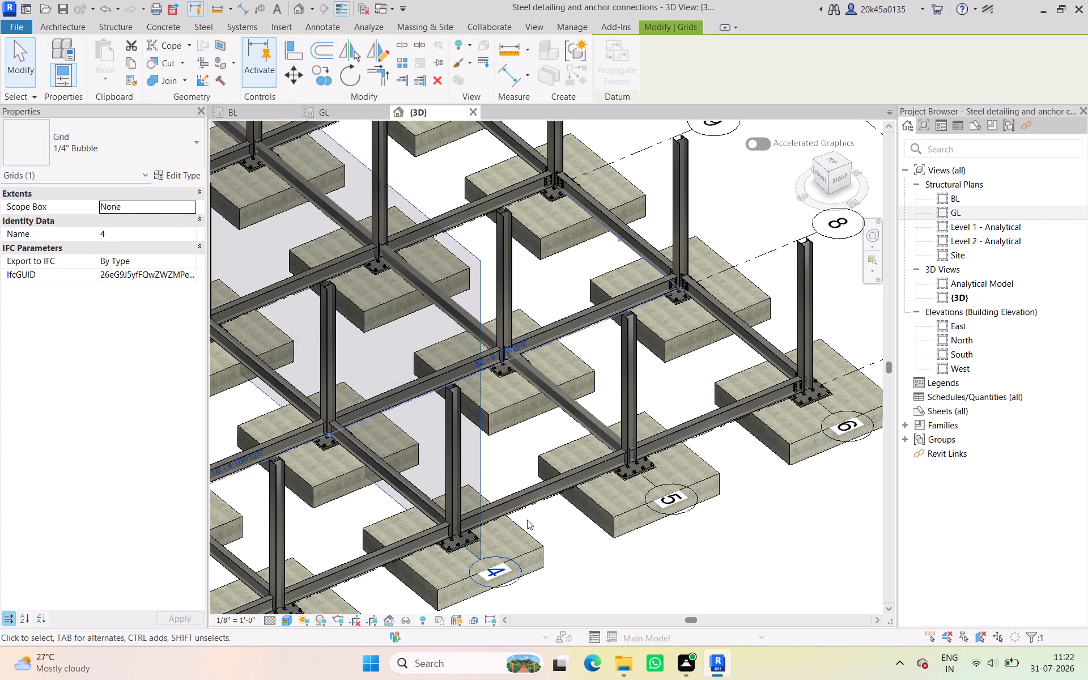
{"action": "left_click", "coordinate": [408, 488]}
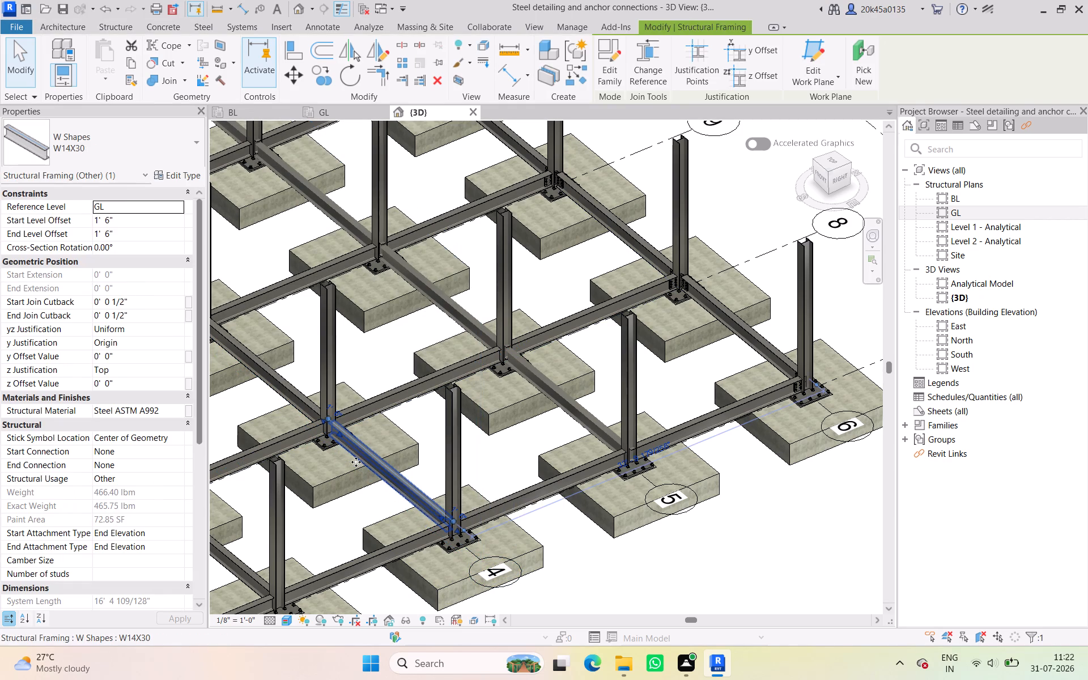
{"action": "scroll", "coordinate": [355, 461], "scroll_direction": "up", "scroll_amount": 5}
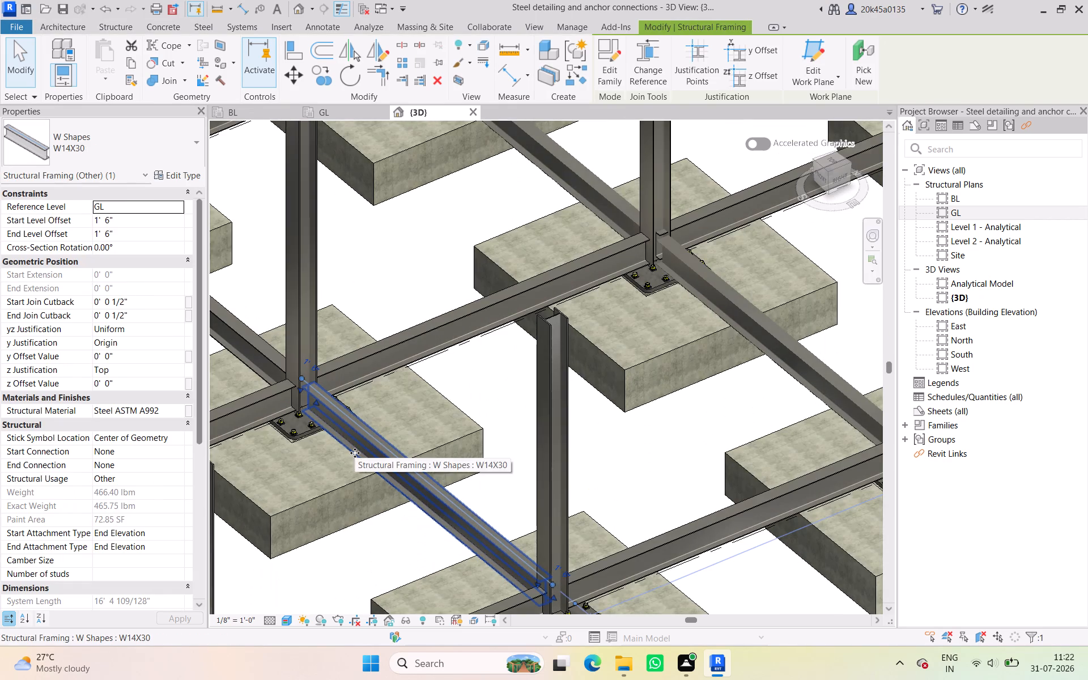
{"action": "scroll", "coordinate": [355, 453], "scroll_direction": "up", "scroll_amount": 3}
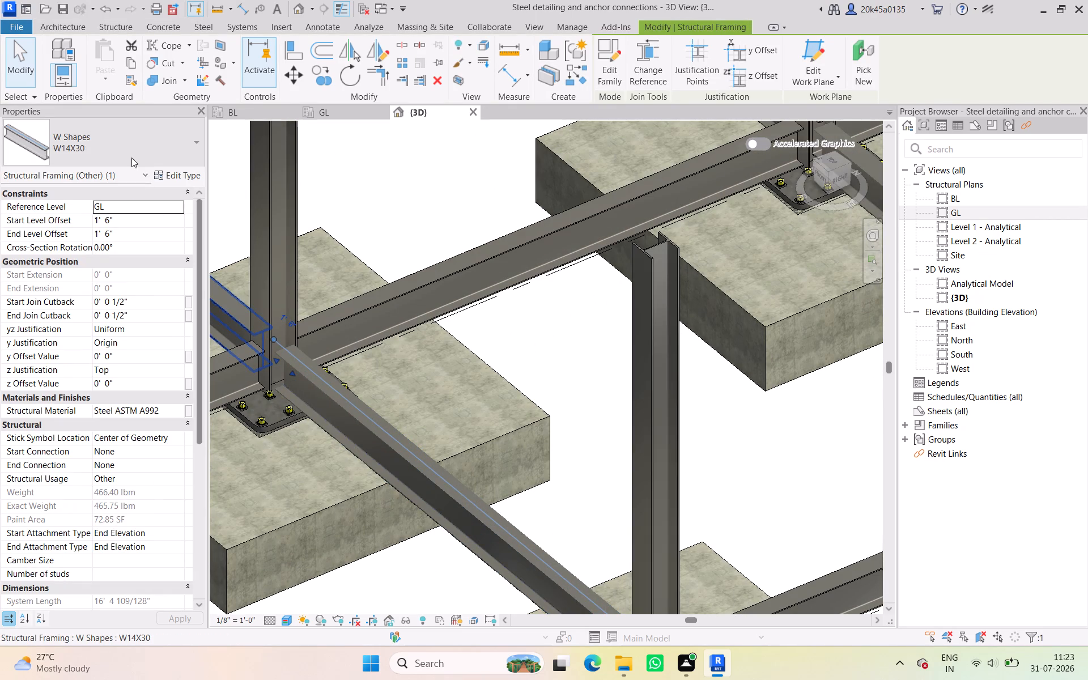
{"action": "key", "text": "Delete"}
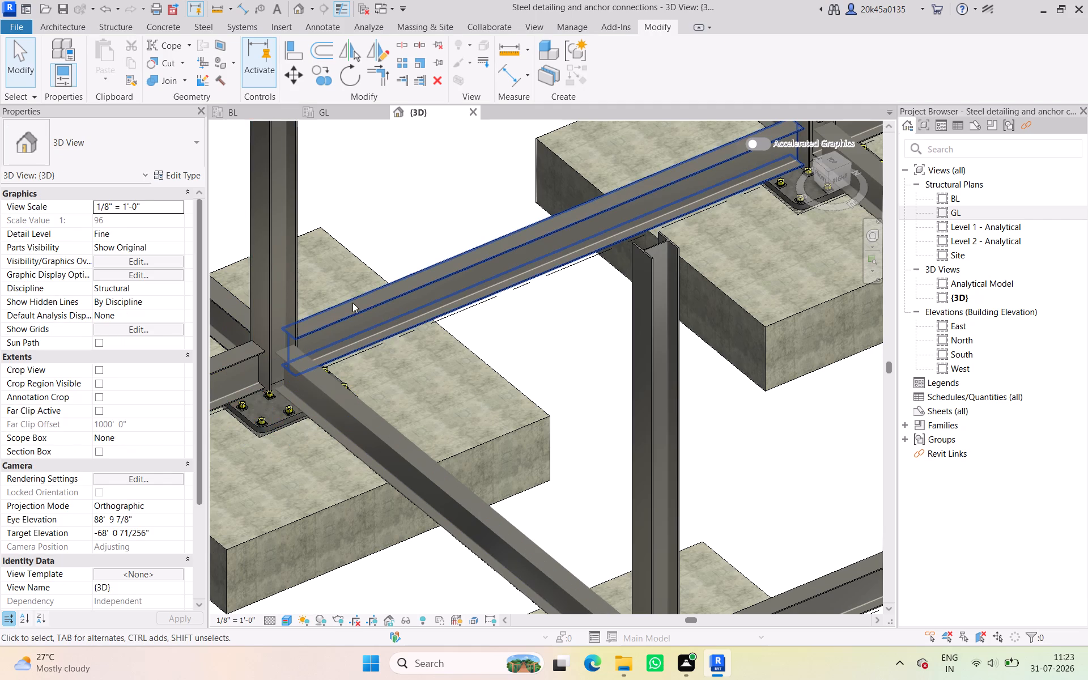
Examine the beams and column joints along grids 4, 5 and 6 near grids 8 and 7 in 3D.
{"action": "left_click", "coordinate": [368, 300]}
{"action": "scroll", "coordinate": [414, 371], "scroll_direction": "down", "scroll_amount": 5}
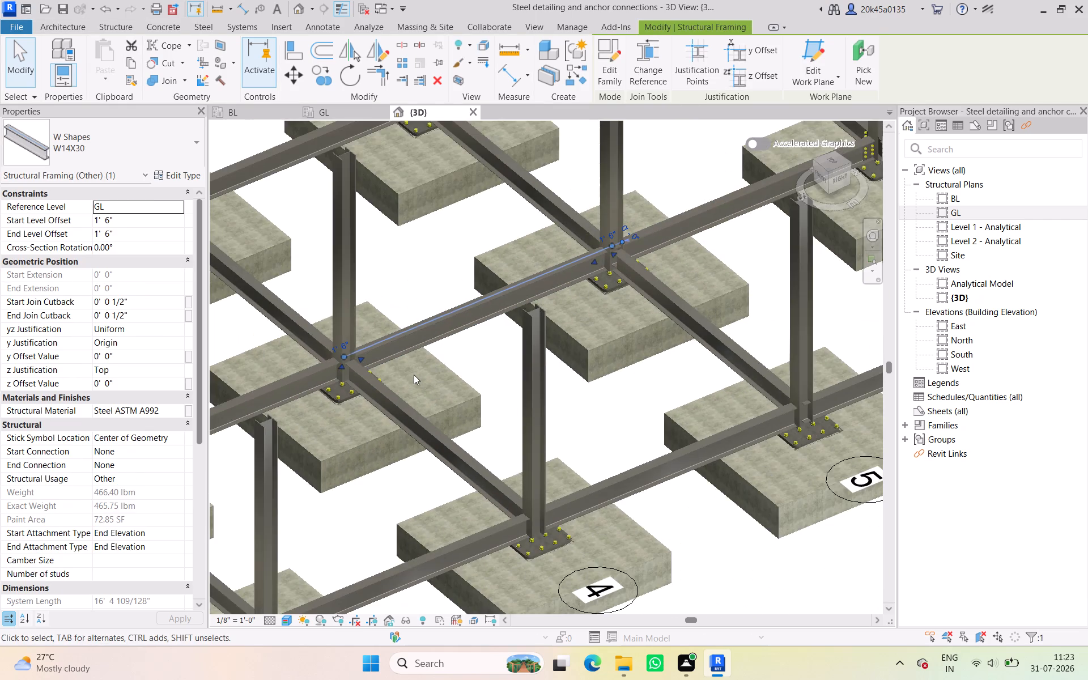
{"action": "scroll", "coordinate": [414, 375], "scroll_direction": "down", "scroll_amount": 5}
{"action": "middle_click_drag", "start_coordinate": [419, 392], "coordinate": [431, 463]}
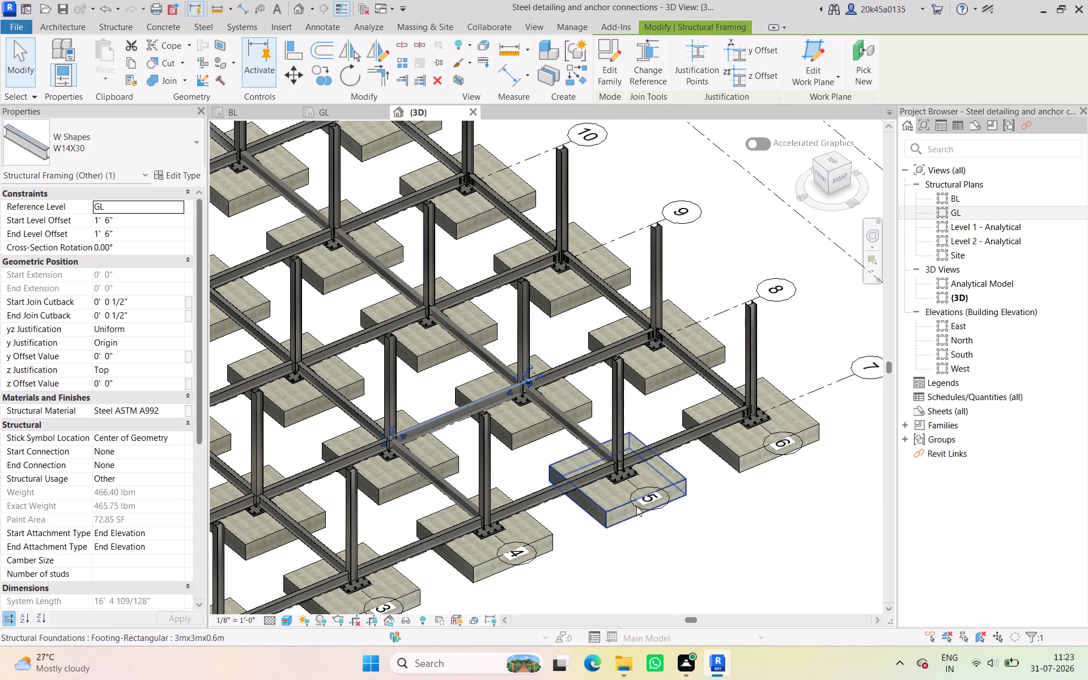
{"action": "left_click", "coordinate": [680, 584]}
{"action": "scroll", "coordinate": [495, 382], "scroll_direction": "up", "scroll_amount": 9}
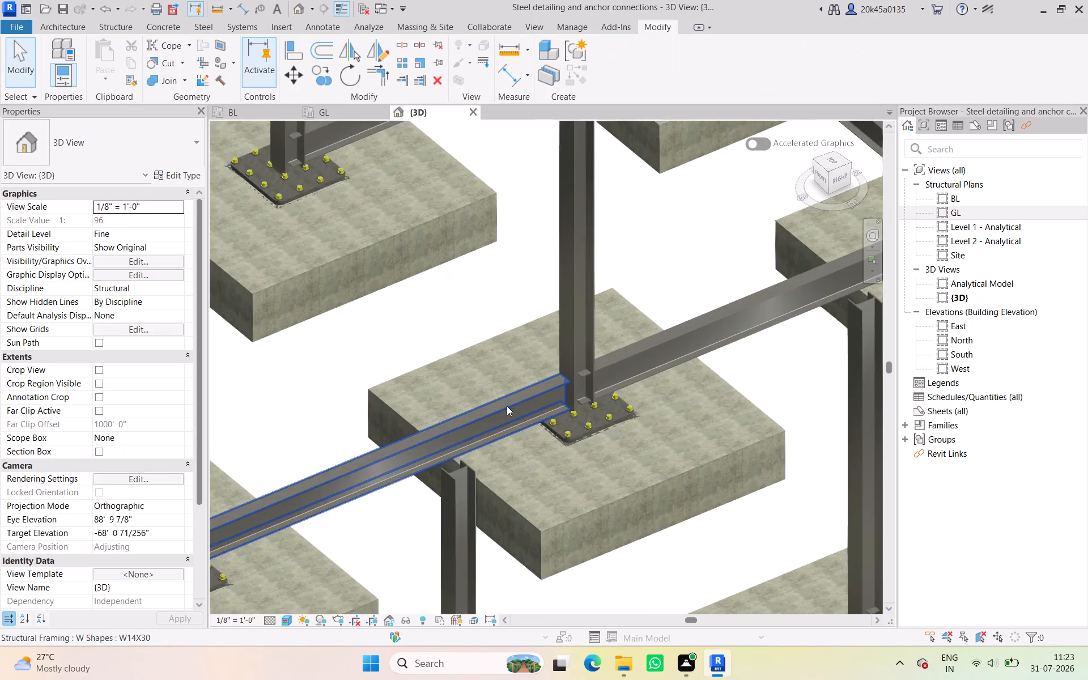
{"action": "left_click", "coordinate": [507, 406]}
{"action": "scroll", "coordinate": [563, 403], "scroll_direction": "down", "scroll_amount": 2}
{"action": "middle_click_drag", "start_coordinate": [558, 403], "coordinate": [398, 505]}
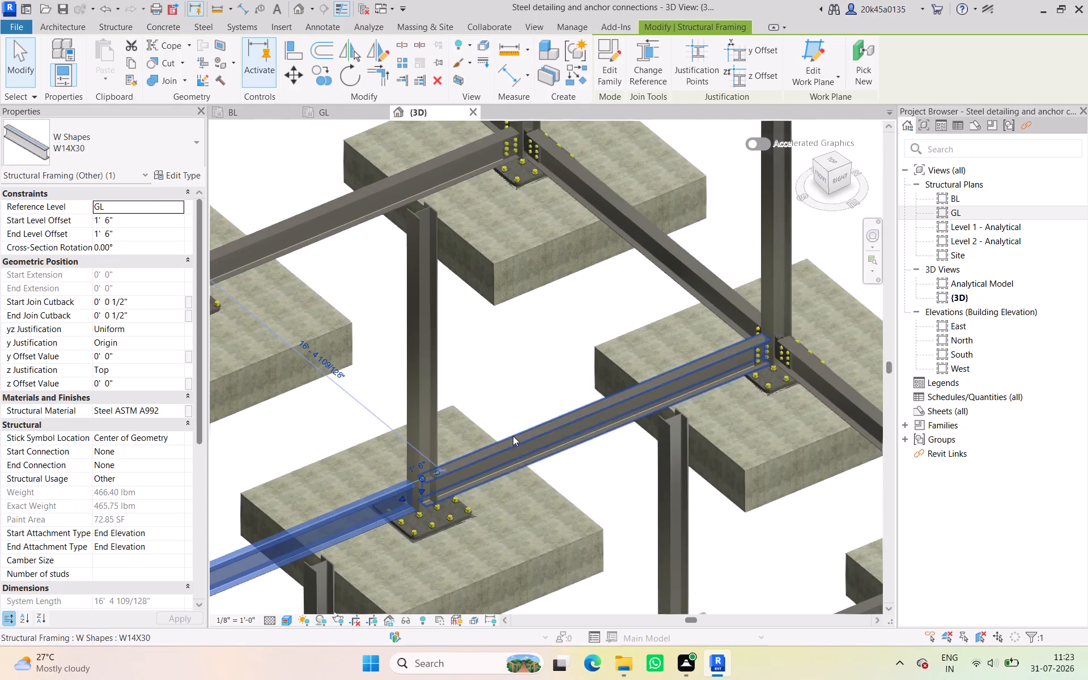
{"action": "left_click", "coordinate": [662, 490]}
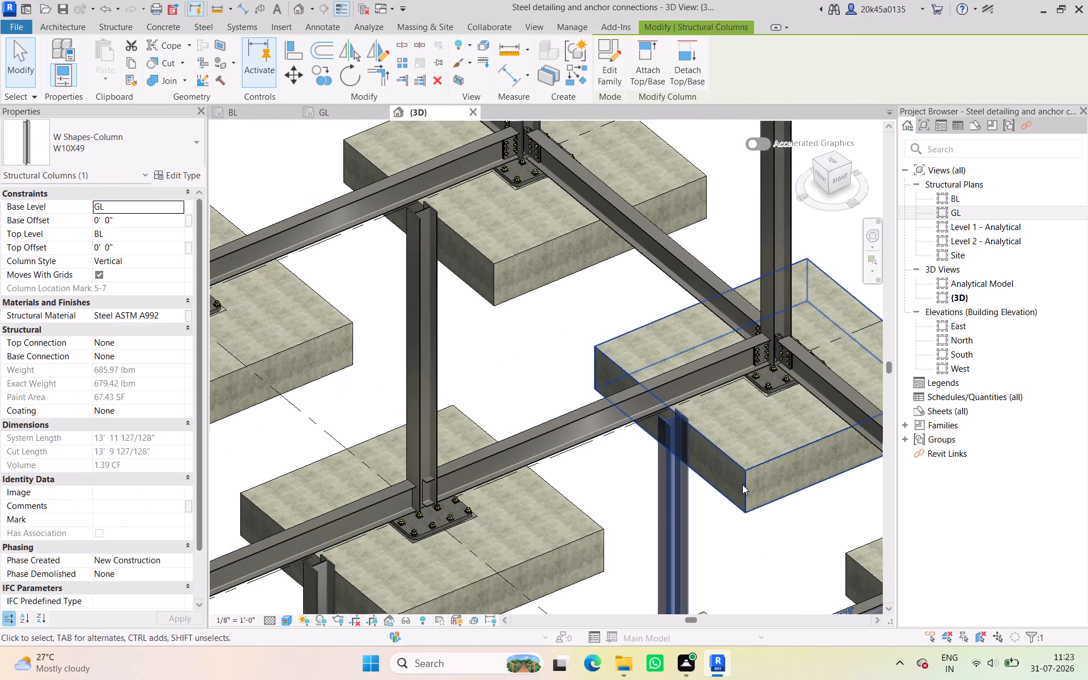
{"action": "left_click", "coordinate": [742, 484]}
{"action": "left_click", "coordinate": [745, 534]}
{"action": "scroll", "coordinate": [745, 533], "scroll_direction": "down", "scroll_amount": 4}
{"action": "middle_click_drag", "start_coordinate": [732, 518], "coordinate": [633, 283]}
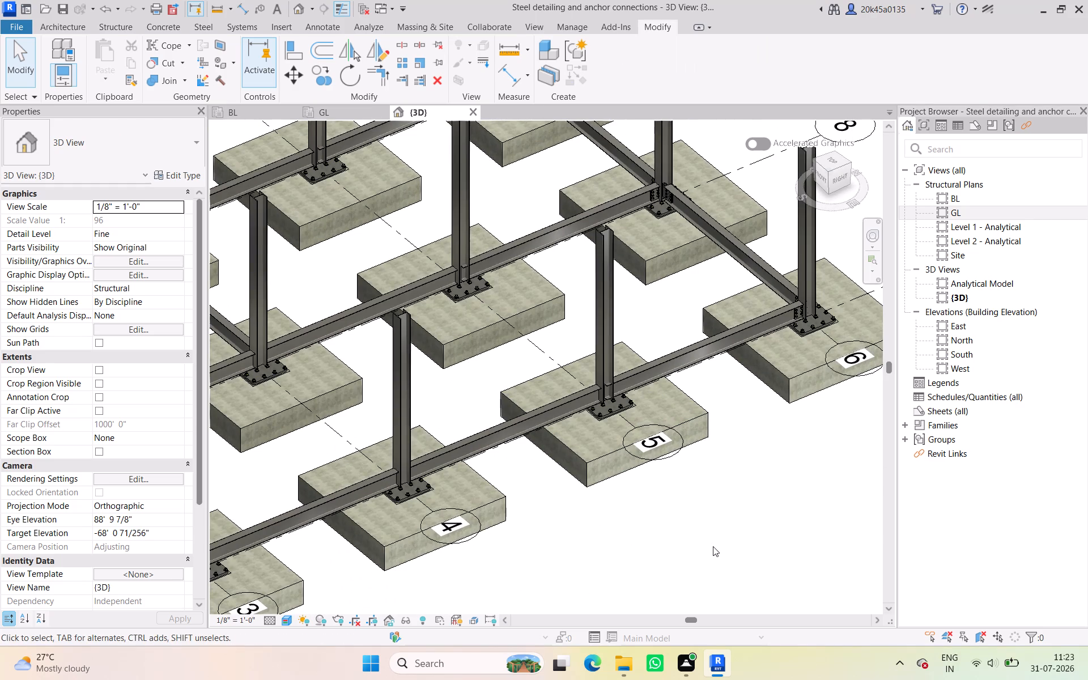
{"action": "left_click", "coordinate": [713, 549]}
{"action": "scroll", "coordinate": [690, 541], "scroll_direction": "down", "scroll_amount": 4}
{"action": "middle_click_drag", "start_coordinate": [688, 541], "coordinate": [762, 560]}
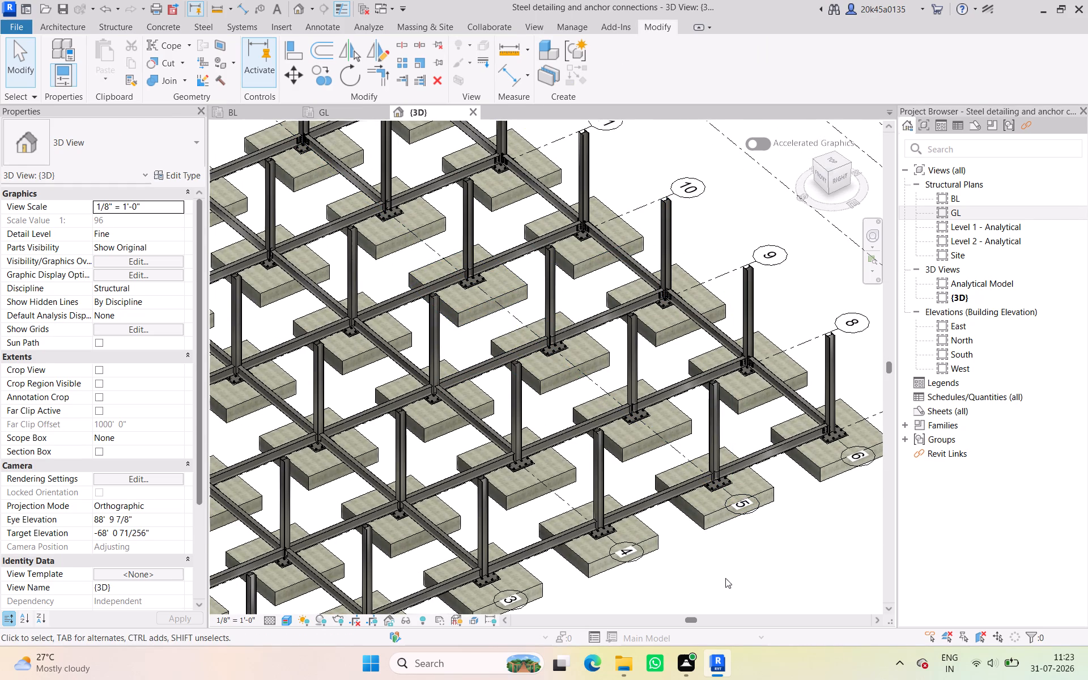
{"action": "left_click", "coordinate": [741, 597]}
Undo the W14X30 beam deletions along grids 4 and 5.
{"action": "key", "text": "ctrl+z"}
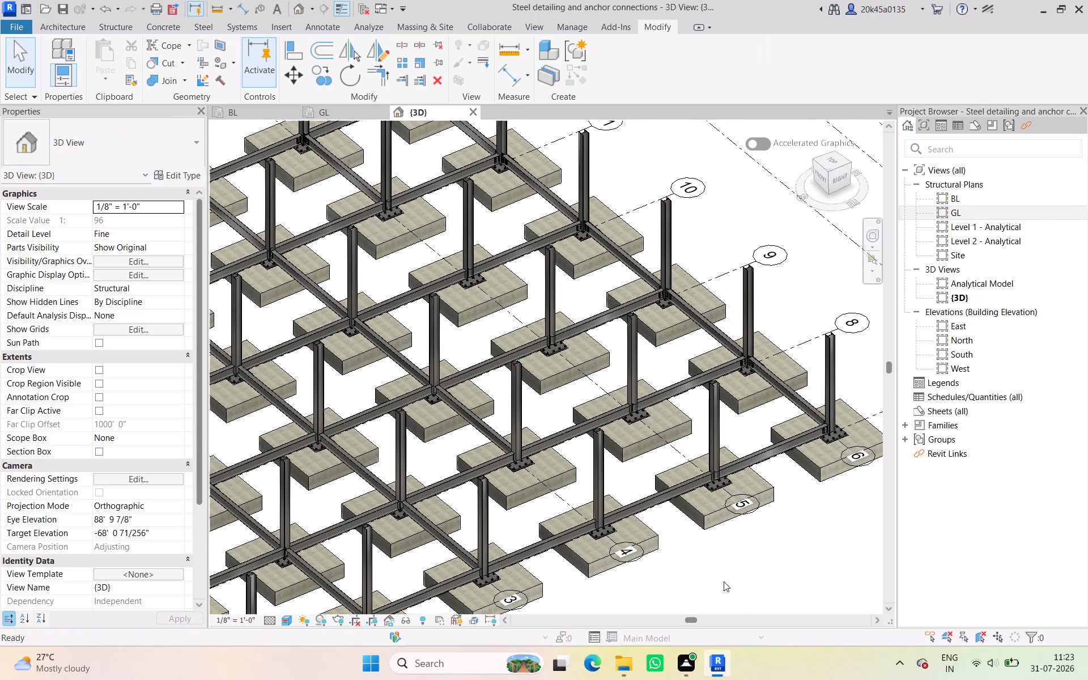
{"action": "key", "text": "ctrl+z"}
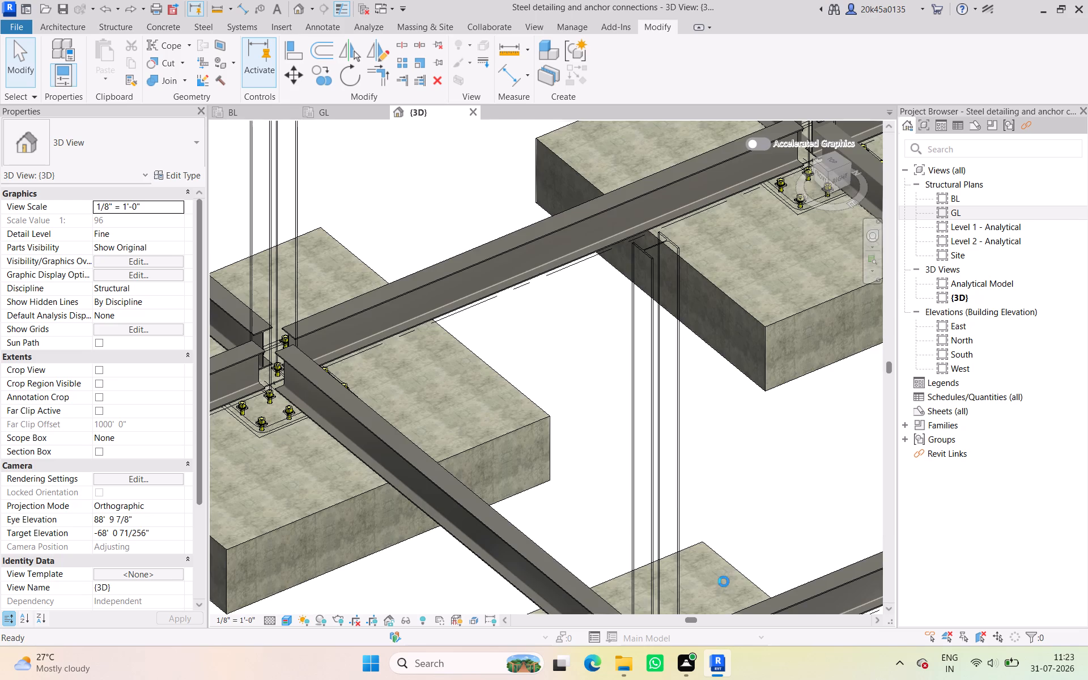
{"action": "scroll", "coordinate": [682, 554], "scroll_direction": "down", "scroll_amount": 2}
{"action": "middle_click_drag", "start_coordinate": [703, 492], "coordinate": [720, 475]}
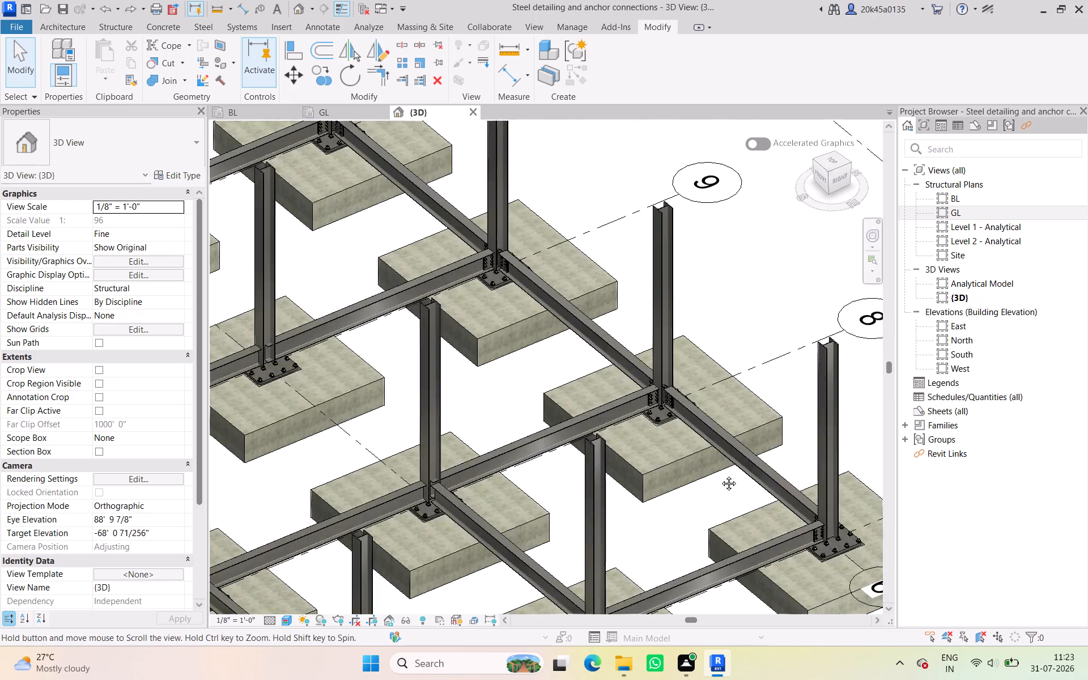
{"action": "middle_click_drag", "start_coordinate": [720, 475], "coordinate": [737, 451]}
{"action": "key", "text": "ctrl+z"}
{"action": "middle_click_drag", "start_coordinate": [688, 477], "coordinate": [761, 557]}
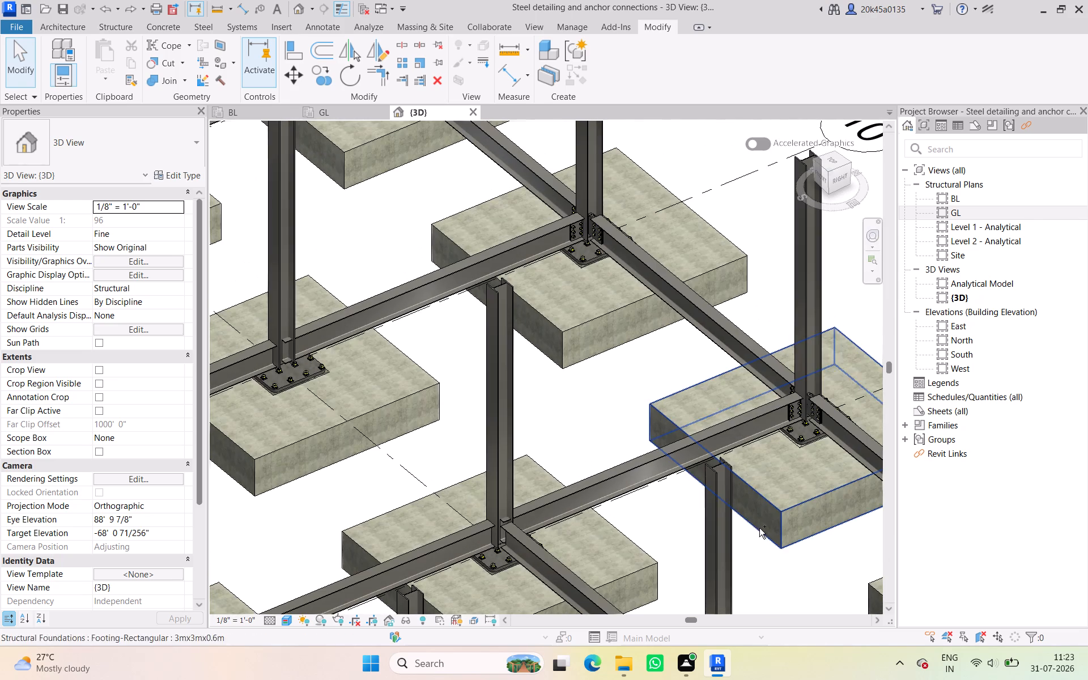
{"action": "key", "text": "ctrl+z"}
Select the W14X30 grid 5 beam from grid 12 together with the W10X49 column at the interior grid 11/5 joint.
{"action": "middle_click_drag", "start_coordinate": [572, 463], "coordinate": [878, 679]}
{"action": "middle_click_drag", "start_coordinate": [508, 379], "coordinate": [556, 447]}
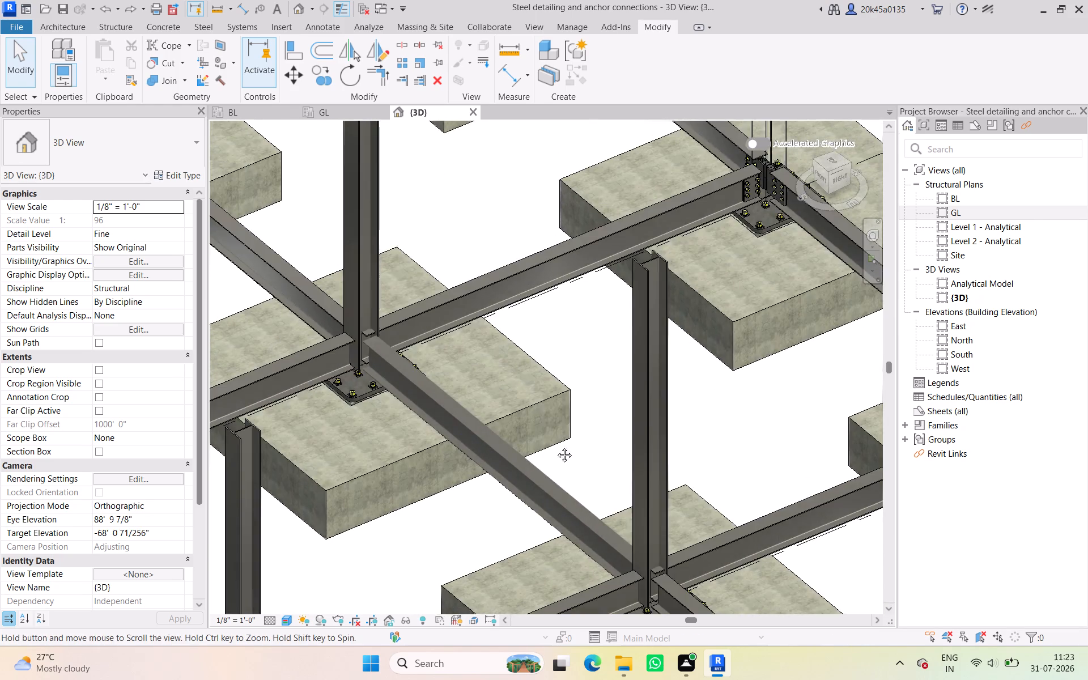
{"action": "middle_click_drag", "start_coordinate": [556, 447], "coordinate": [828, 623]}
{"action": "scroll", "coordinate": [631, 469], "scroll_direction": "down", "scroll_amount": 4}
{"action": "middle_click_drag", "start_coordinate": [614, 459], "coordinate": [422, 355]}
{"action": "scroll", "coordinate": [449, 424], "scroll_direction": "up", "scroll_amount": 2}
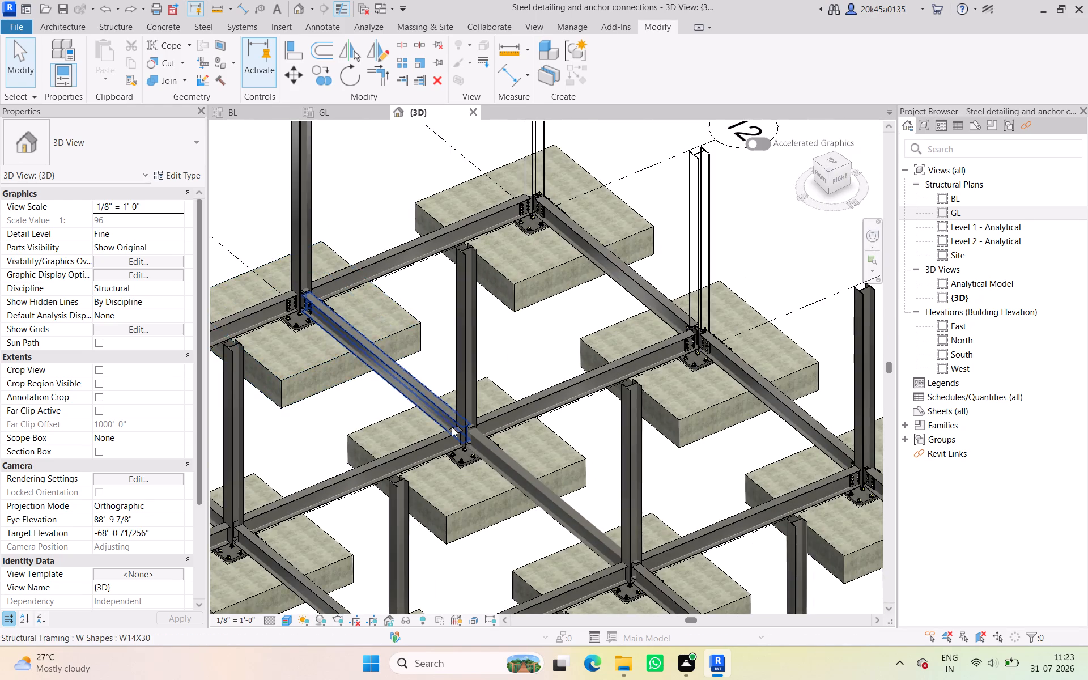
{"action": "scroll", "coordinate": [452, 427], "scroll_direction": "up", "scroll_amount": 13}
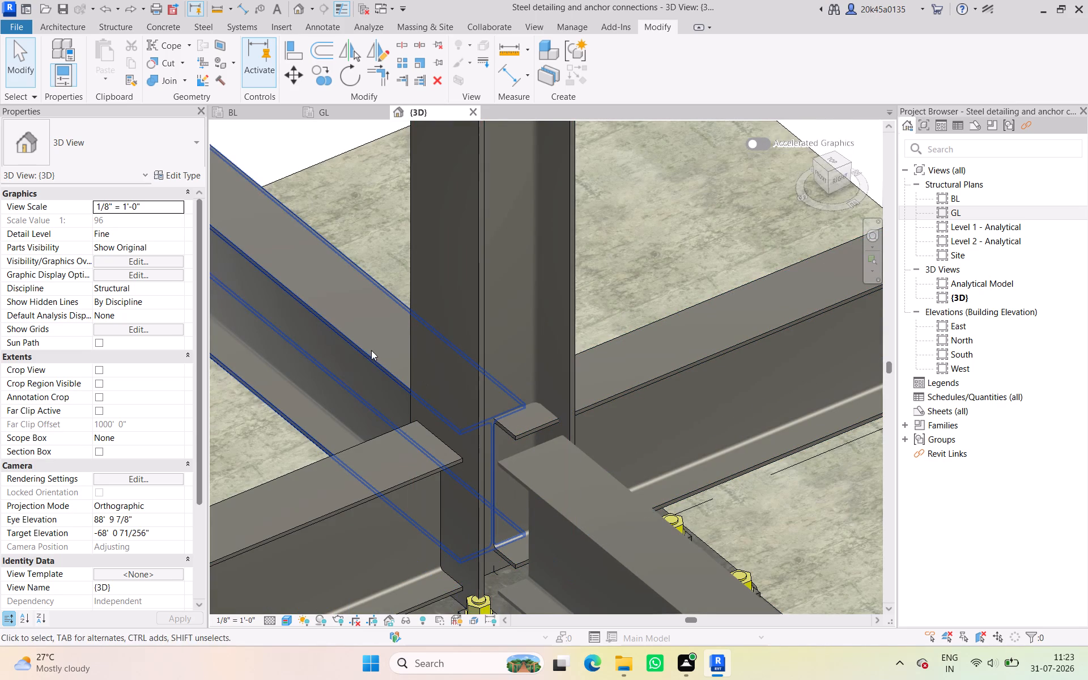
{"action": "left_click", "coordinate": [356, 338]}
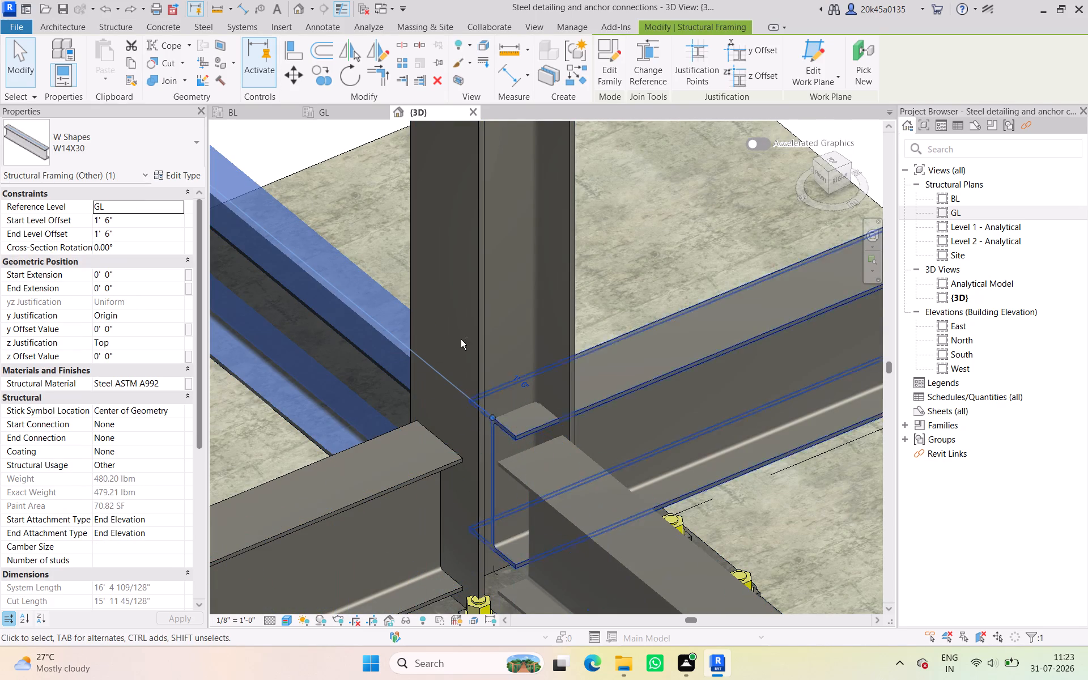
{"action": "left_click", "coordinate": [478, 235], "text": "ctrl"}
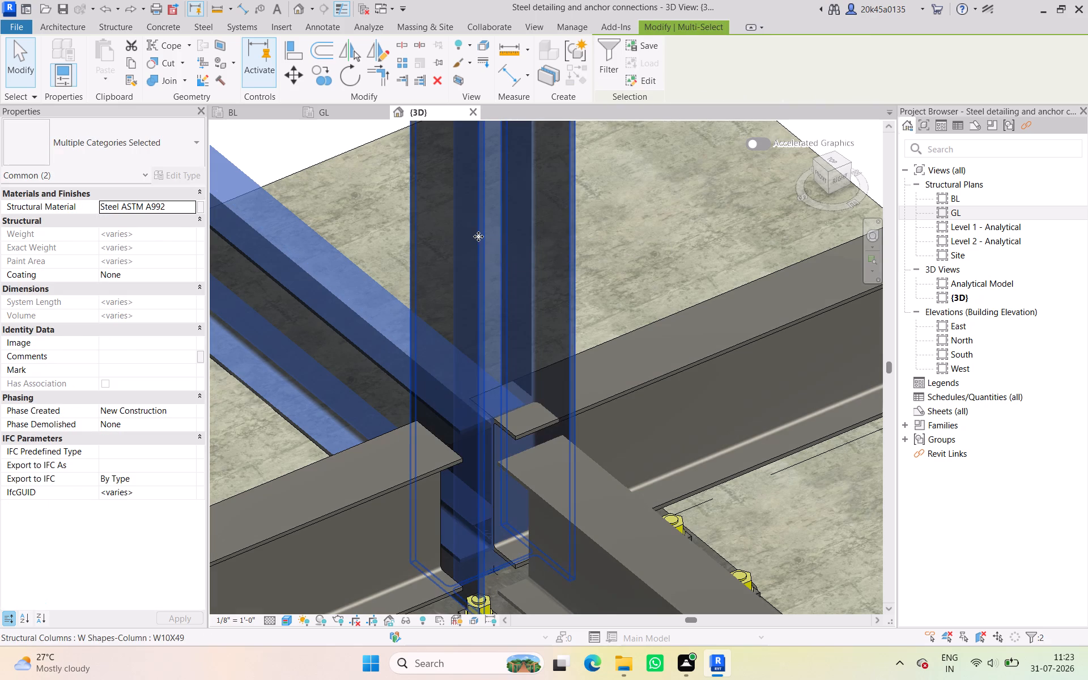
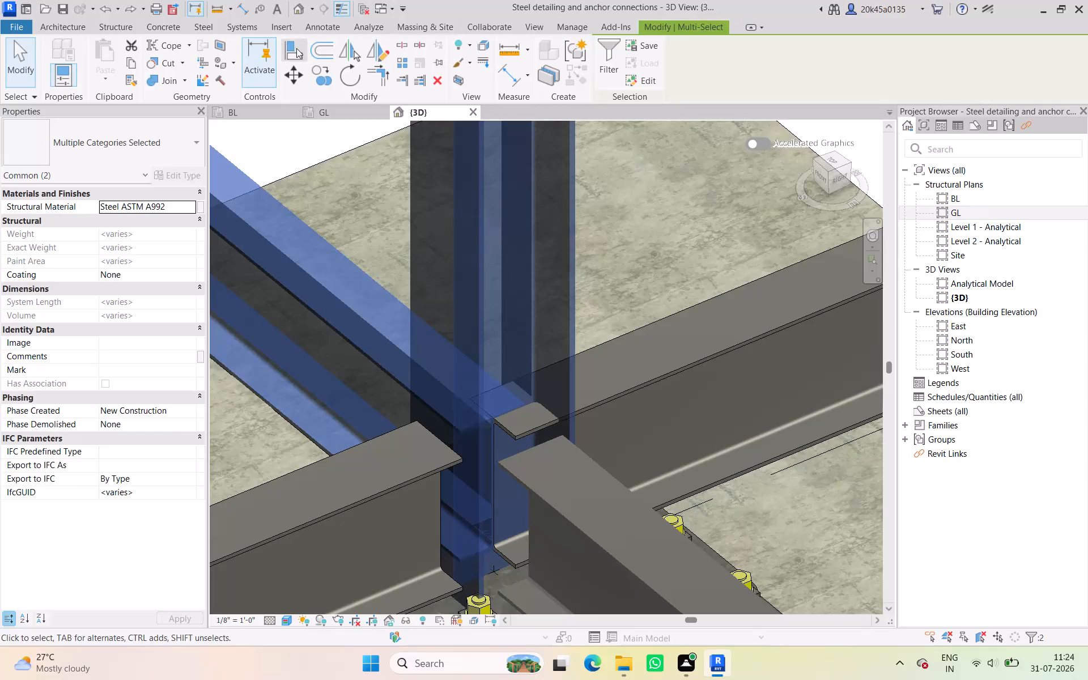
Add a Shear splice plate 2 connection between the selected W10X49 column at joint 11/5 and the grid 5 beam from grid 12.
{"action": "left_click", "coordinate": [116, 144]}
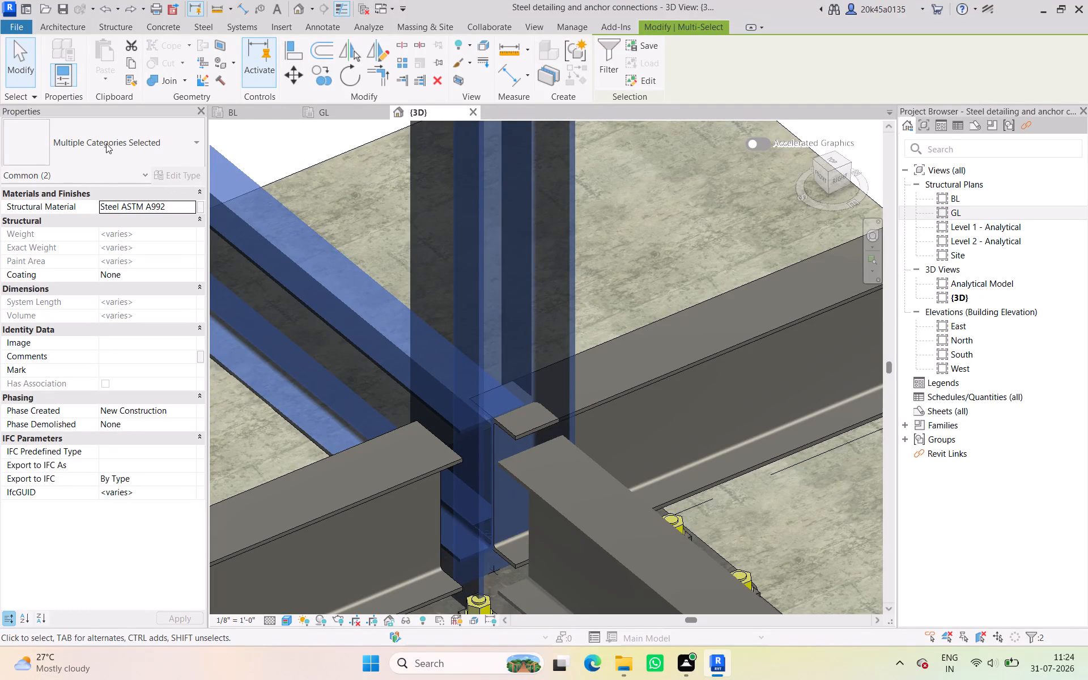
{"action": "left_click", "coordinate": [117, 23]}
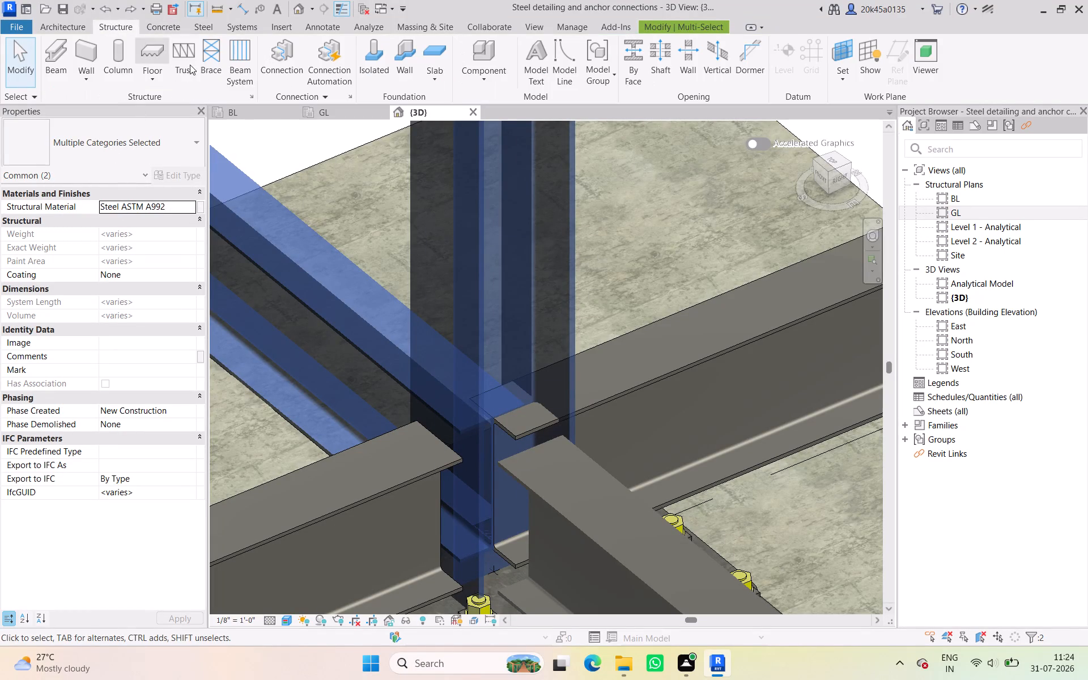
{"action": "left_click", "coordinate": [275, 58]}
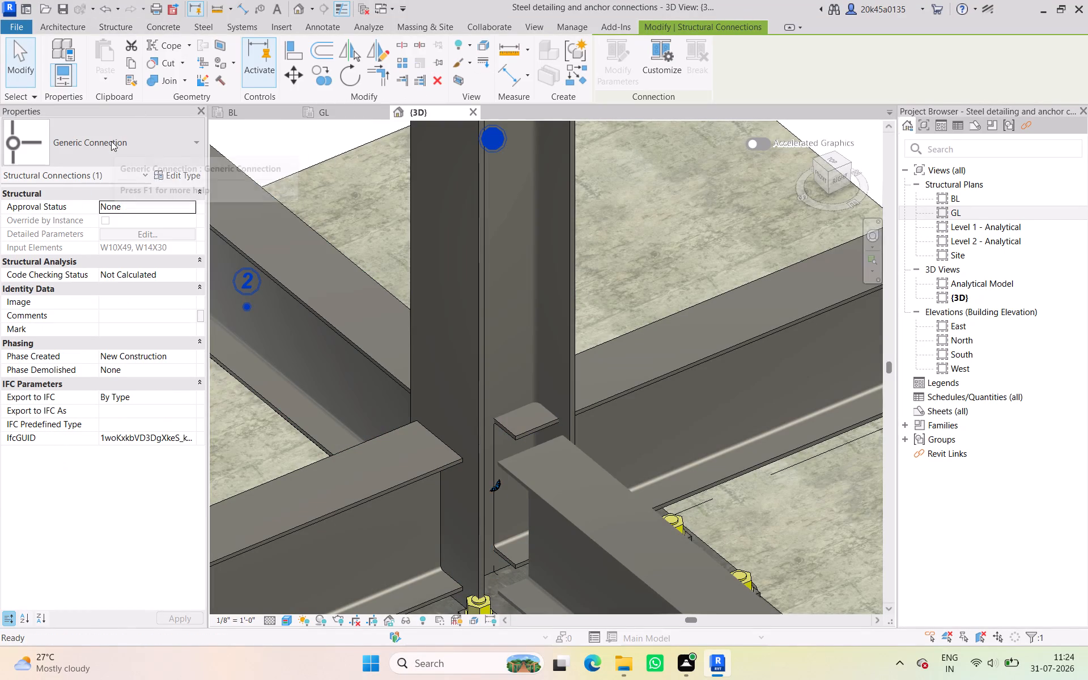
{"action": "left_click", "coordinate": [104, 142]}
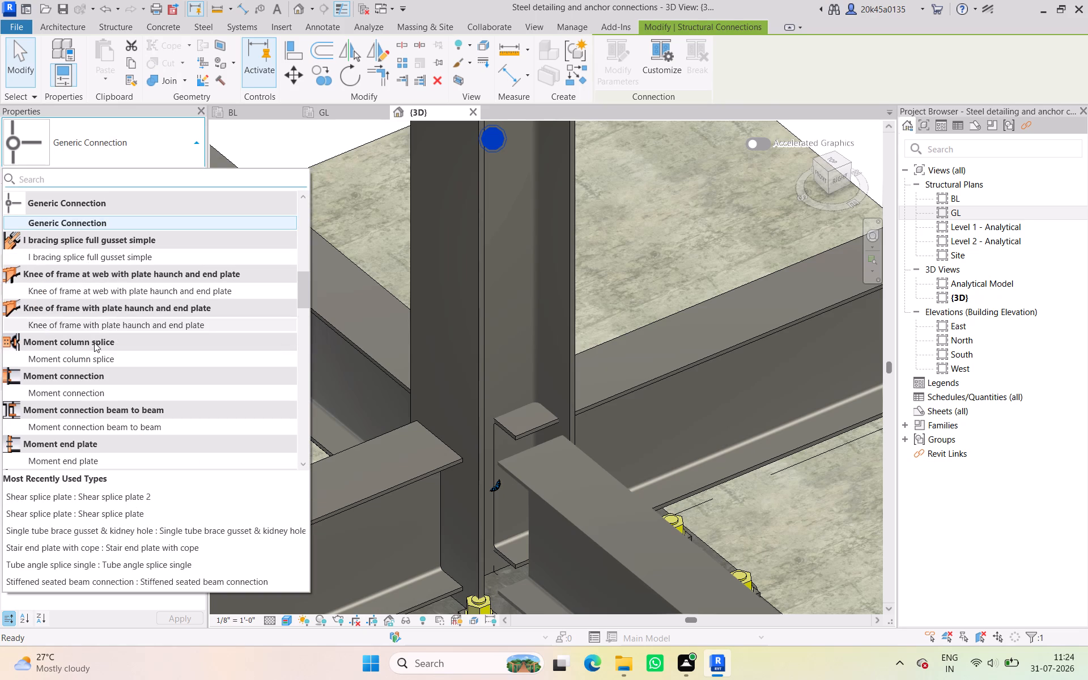
{"action": "scroll", "coordinate": [79, 389], "scroll_direction": "down", "scroll_amount": 1}
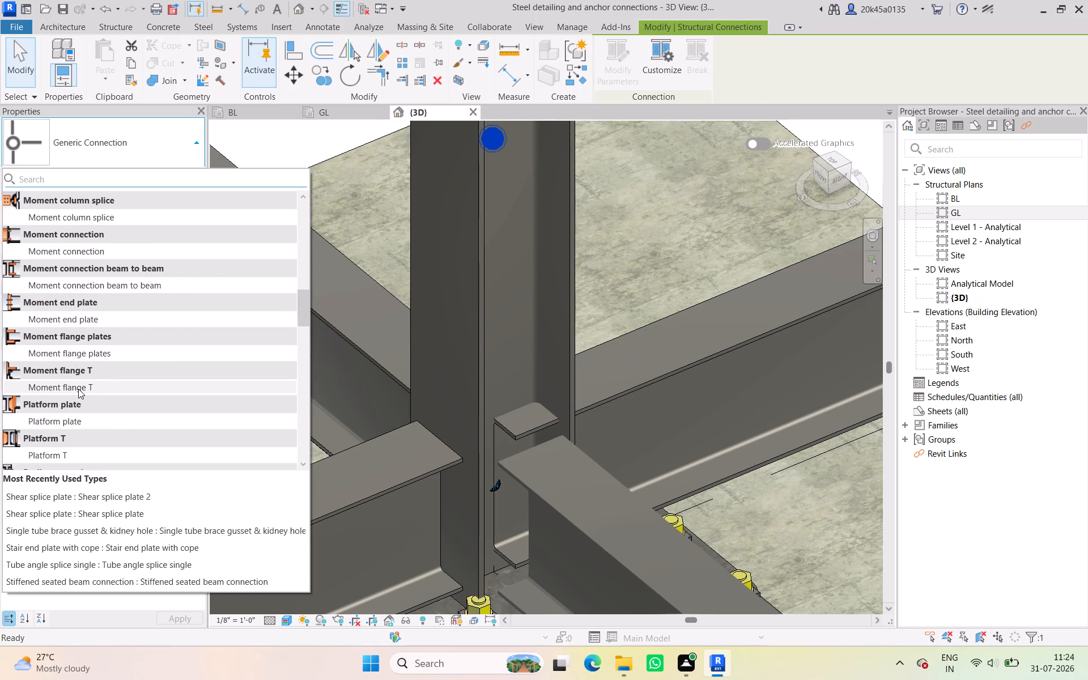
{"action": "scroll", "coordinate": [80, 378], "scroll_direction": "down", "scroll_amount": 2}
{"action": "left_click", "coordinate": [79, 400]}
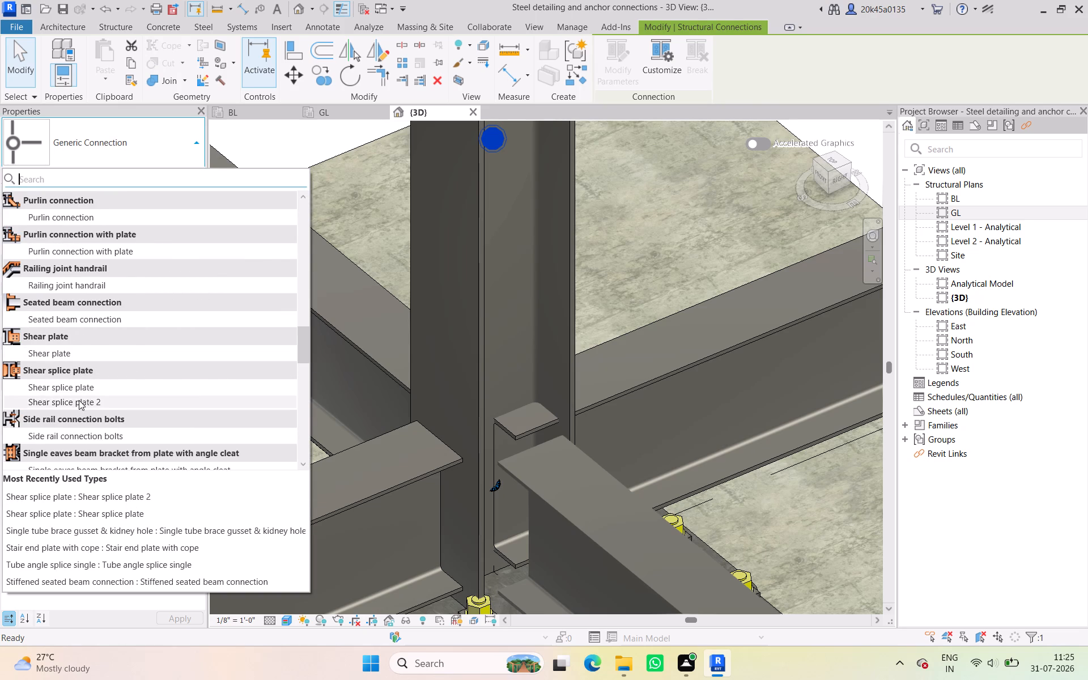
Add a Shear splice plate 2 connection between the 11/5 column and the W14X30 grid 11 beam running toward the interior.
{"action": "scroll", "coordinate": [359, 338], "scroll_direction": "down", "scroll_amount": 6}
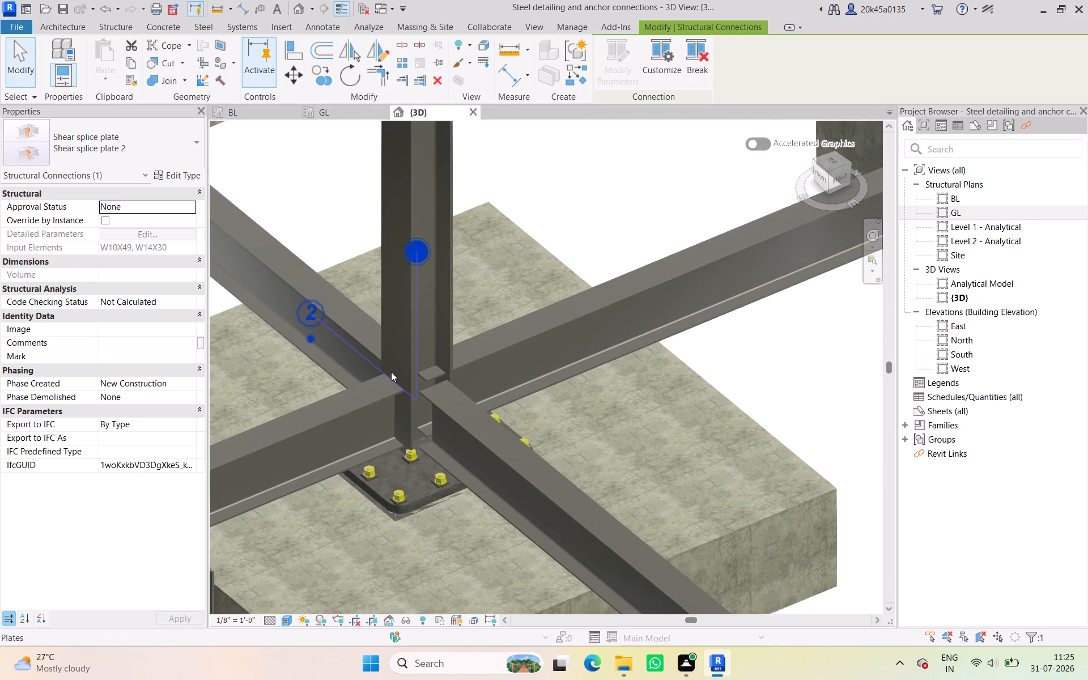
{"action": "scroll", "coordinate": [392, 375], "scroll_direction": "down", "scroll_amount": 3}
{"action": "left_click", "coordinate": [336, 413]}
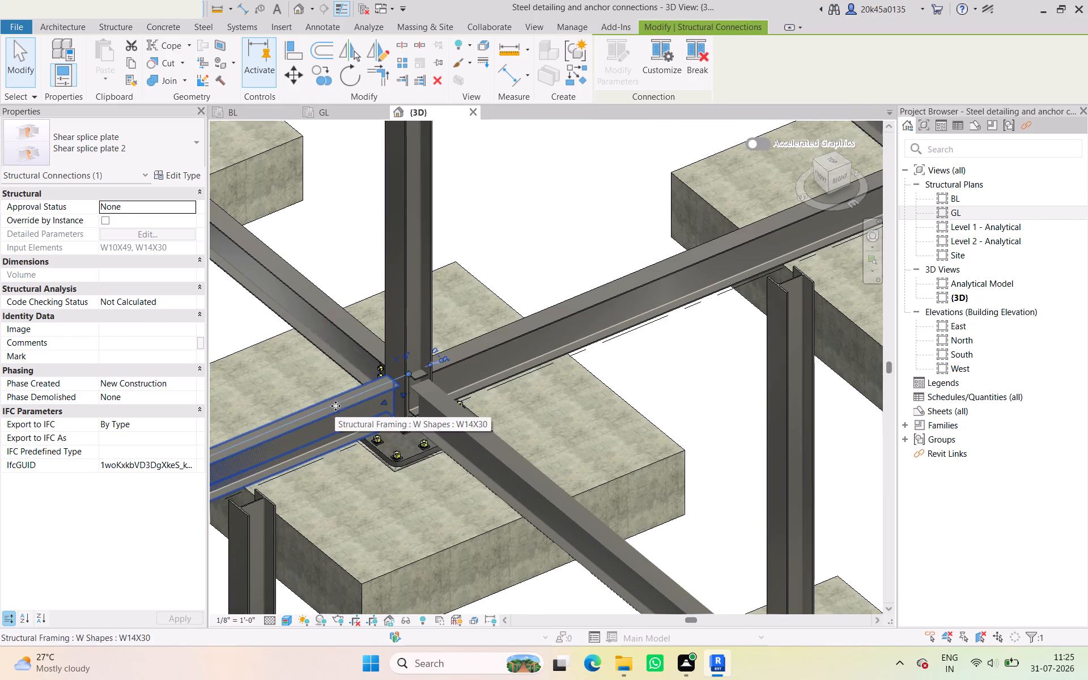
{"action": "left_click_drag", "start_coordinate": [399, 284], "coordinate": [399, 292], "text": "ctrl"}
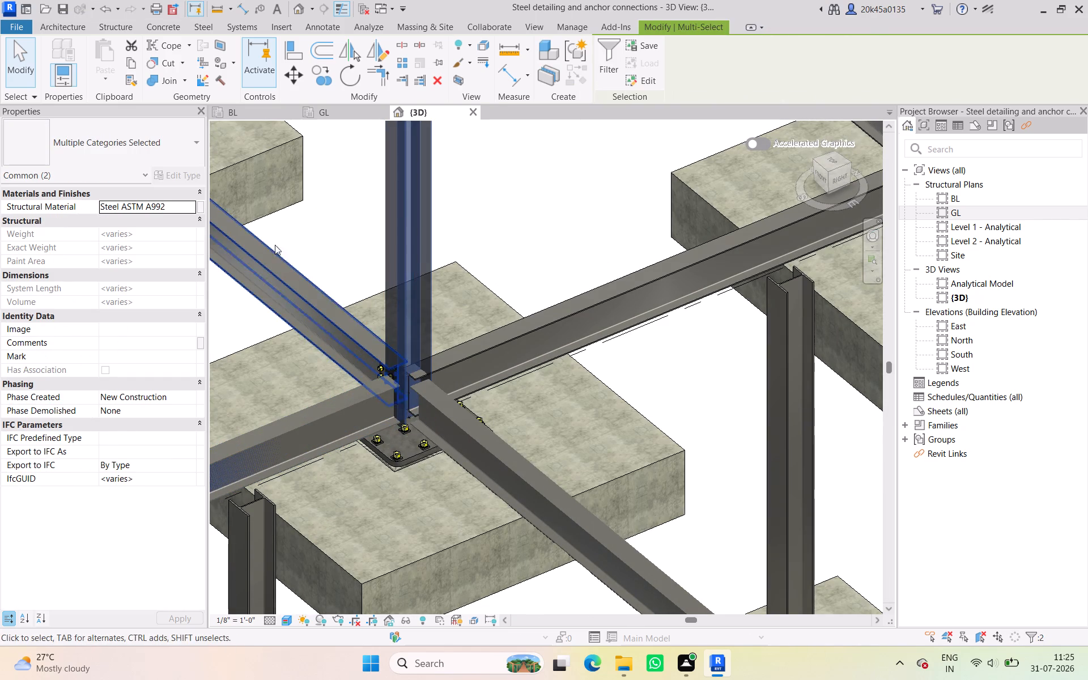
{"action": "left_click", "coordinate": [104, 23]}
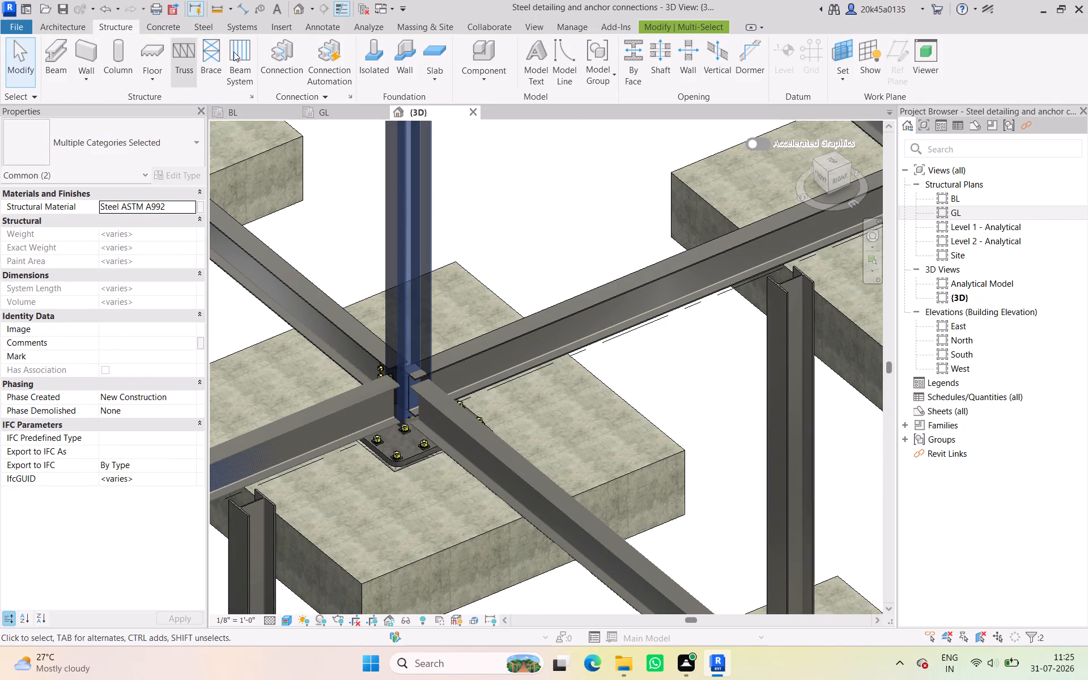
{"action": "left_click", "coordinate": [284, 49]}
{"action": "left_click", "coordinate": [122, 148]}
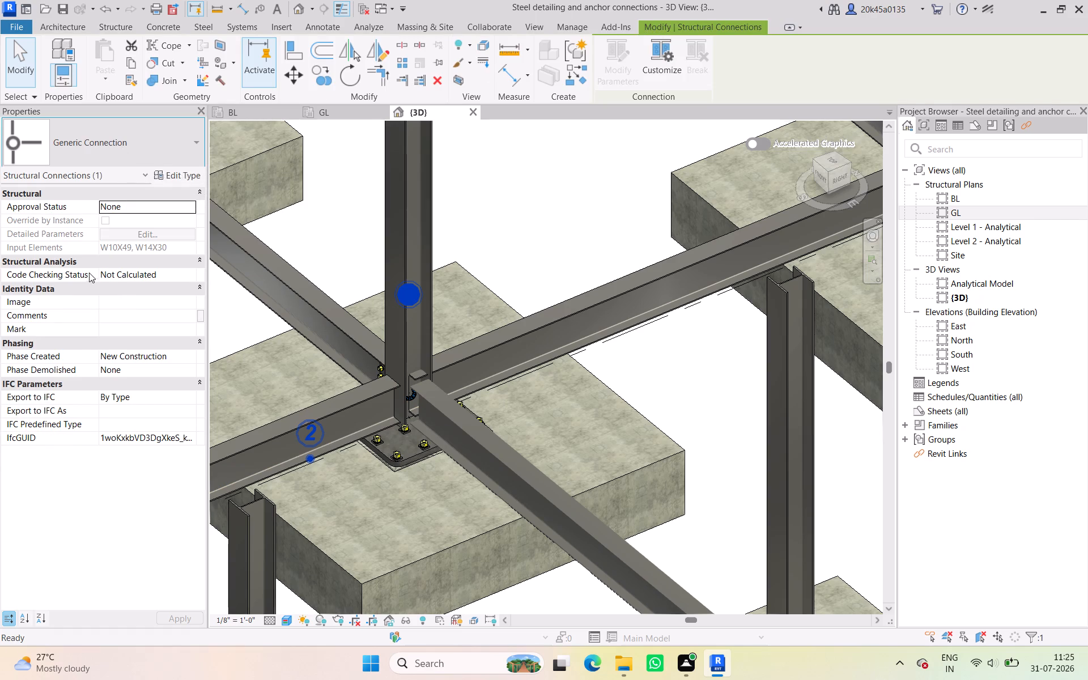
{"action": "scroll", "coordinate": [68, 435], "scroll_direction": "down", "scroll_amount": 2}
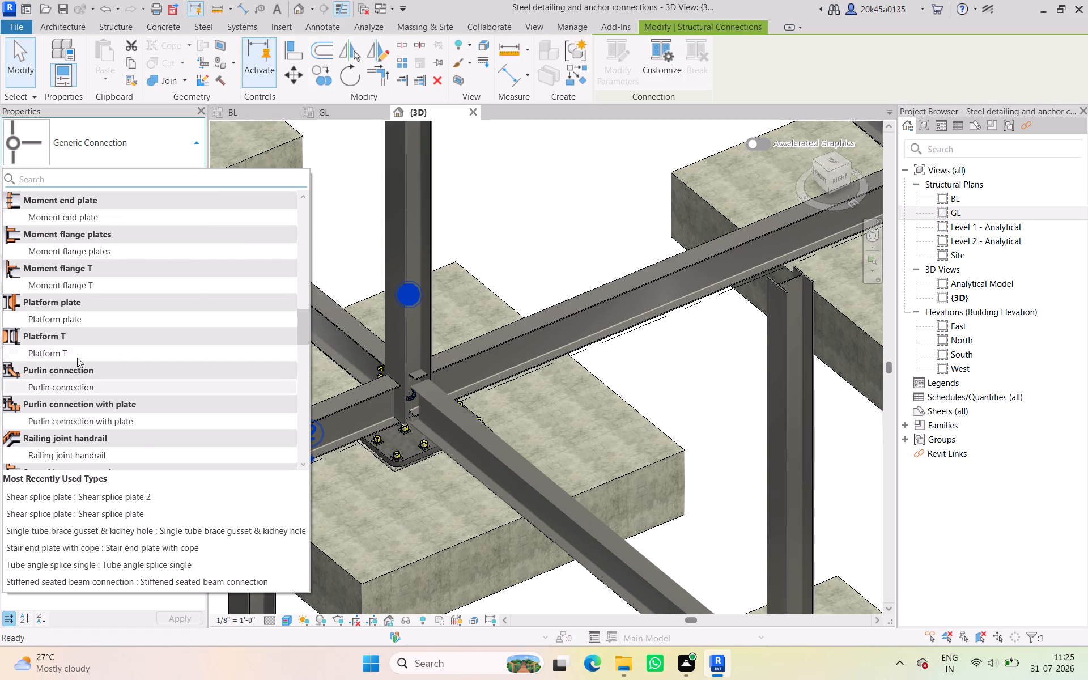
{"action": "scroll", "coordinate": [80, 320], "scroll_direction": "down", "scroll_amount": 3}
{"action": "scroll", "coordinate": [91, 372], "scroll_direction": "up", "scroll_amount": 3}
{"action": "scroll", "coordinate": [90, 346], "scroll_direction": "down", "scroll_amount": 2}
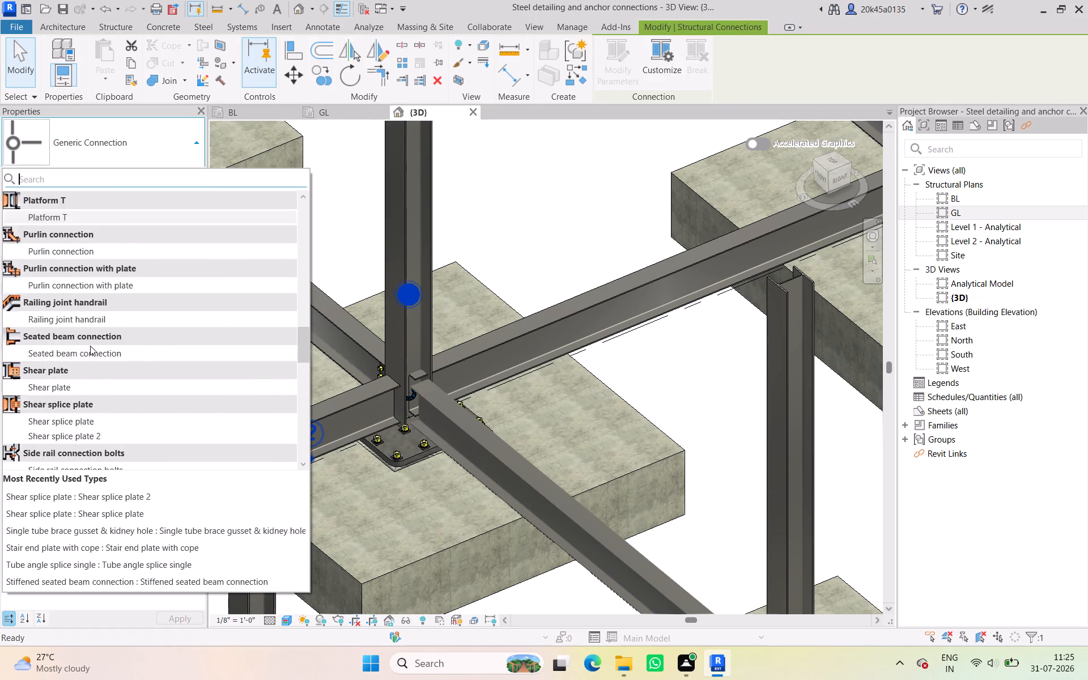
{"action": "left_click", "coordinate": [63, 303]}
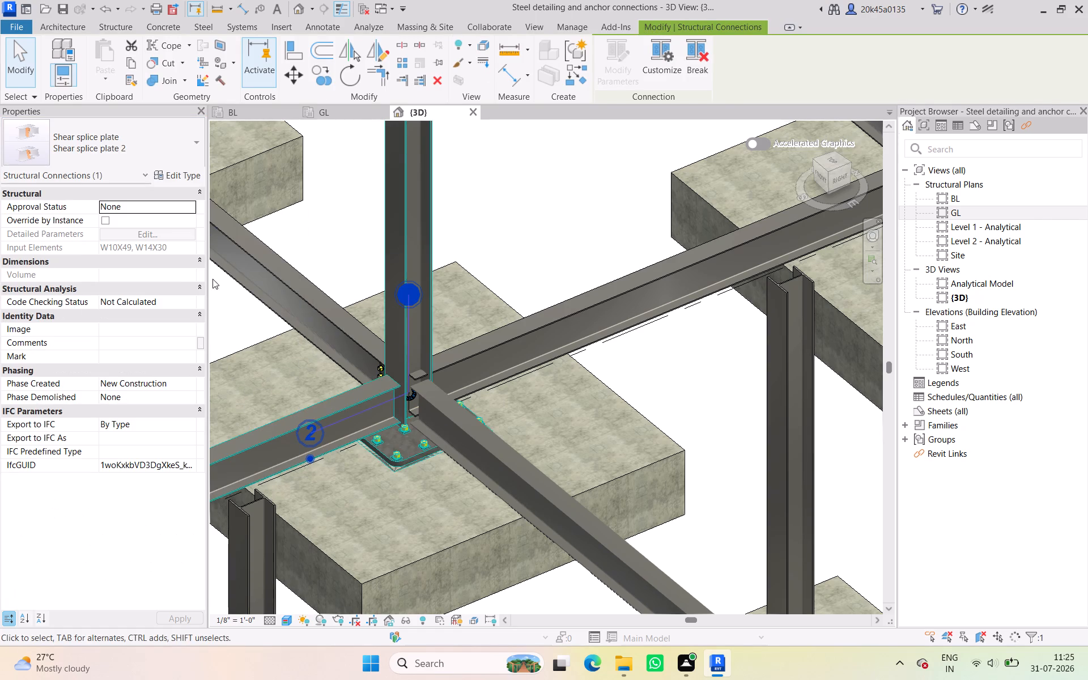
{"action": "left_click", "coordinate": [511, 221]}
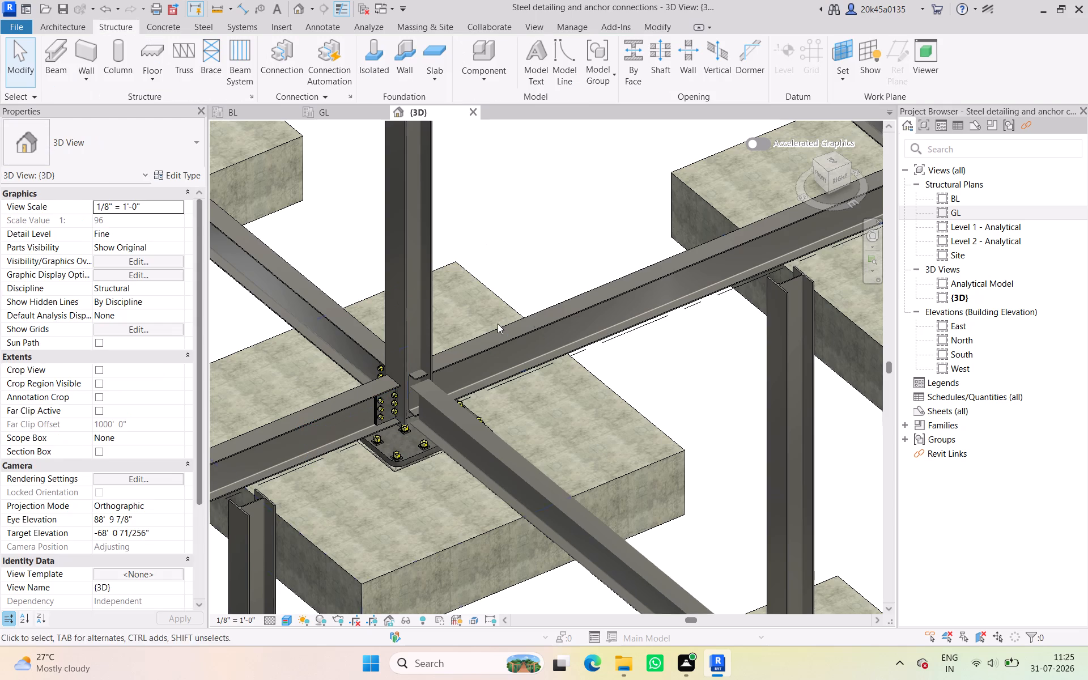
Add a Shear splice plate 2 connection between the 11/5 column and the W14X30 grid 11 beam running toward the outer column row.
{"action": "left_click", "coordinate": [506, 333]}
{"action": "left_click", "coordinate": [398, 305], "text": "ctrl"}
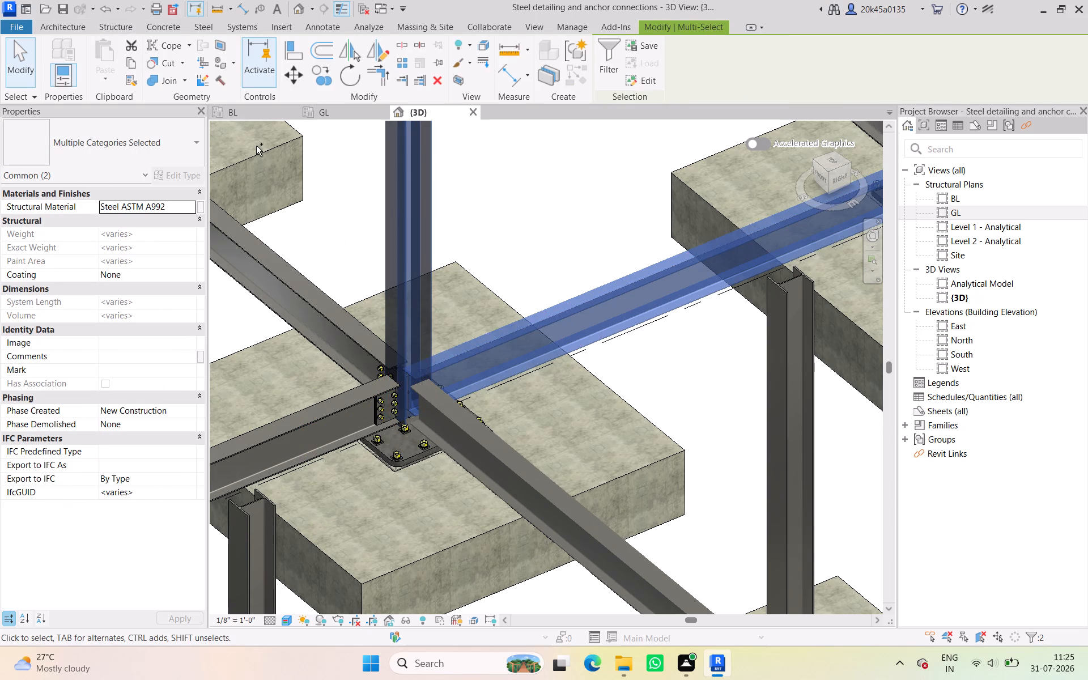
{"action": "left_click", "coordinate": [127, 32]}
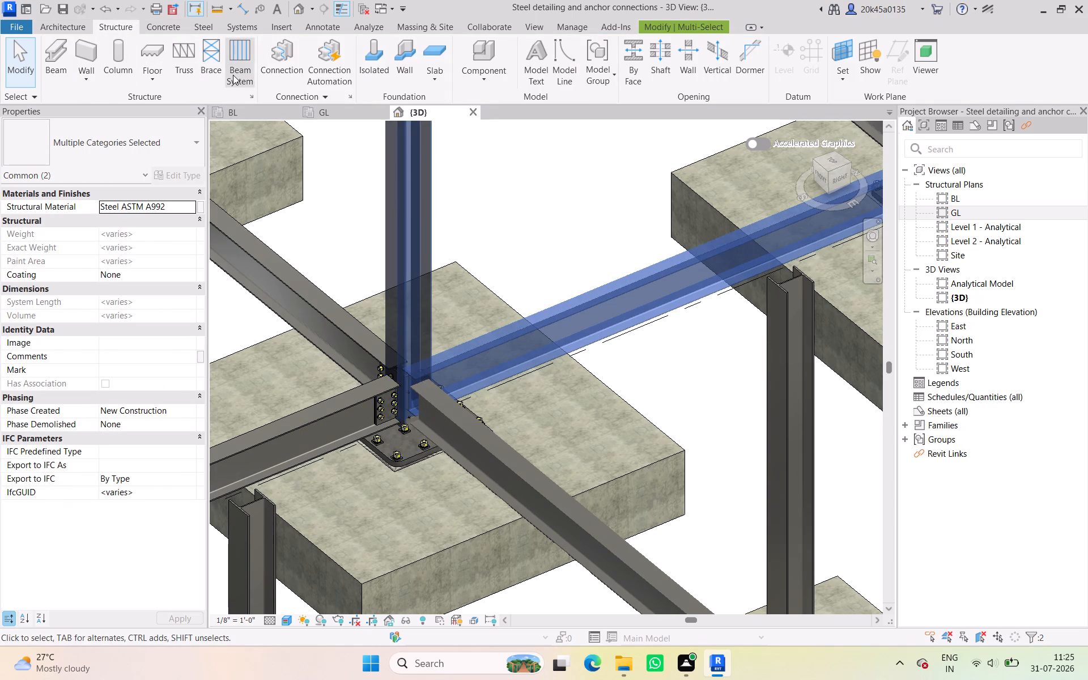
{"action": "left_click", "coordinate": [274, 56]}
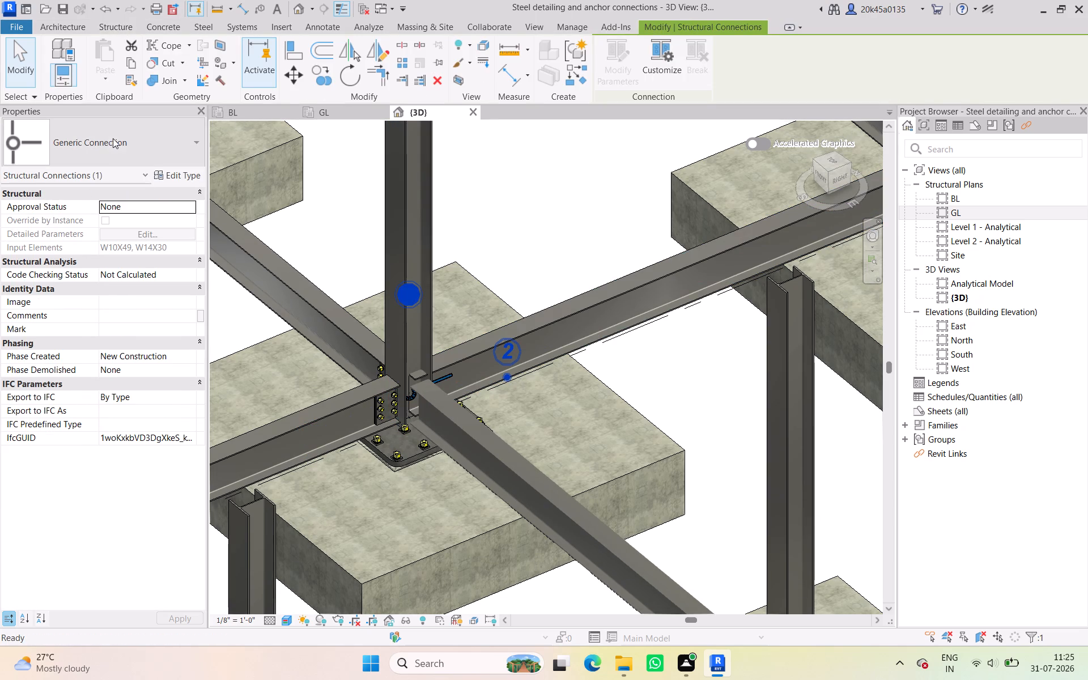
{"action": "left_click", "coordinate": [113, 138]}
{"action": "scroll", "coordinate": [95, 409], "scroll_direction": "down", "scroll_amount": 2}
{"action": "scroll", "coordinate": [91, 330], "scroll_direction": "down", "scroll_amount": 2}
{"action": "left_click", "coordinate": [86, 297]}
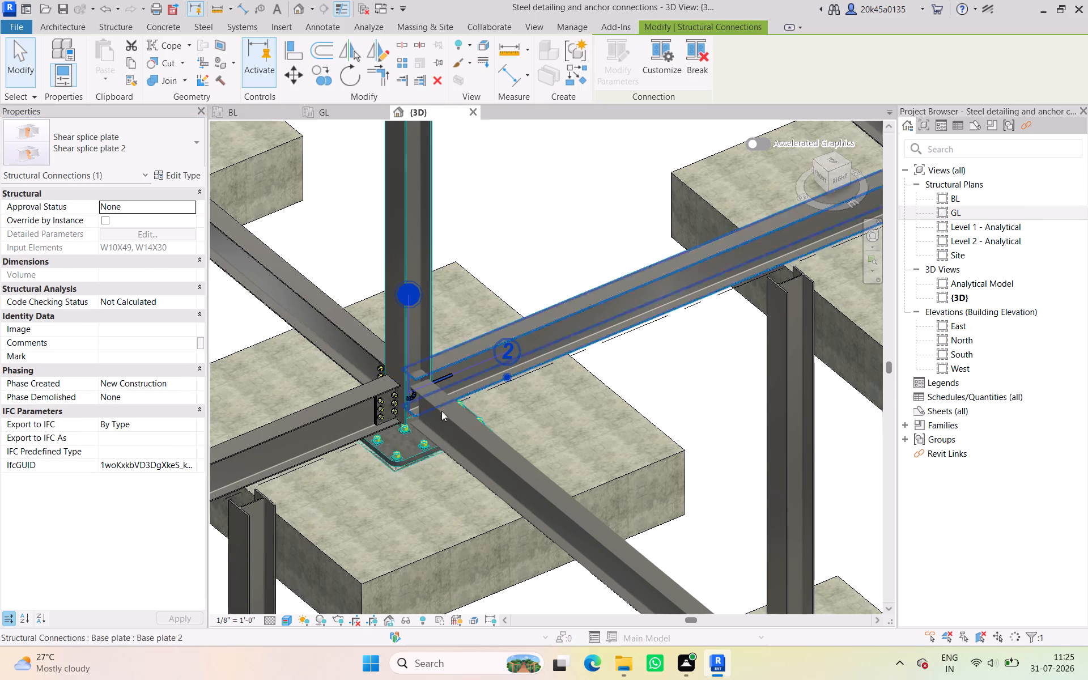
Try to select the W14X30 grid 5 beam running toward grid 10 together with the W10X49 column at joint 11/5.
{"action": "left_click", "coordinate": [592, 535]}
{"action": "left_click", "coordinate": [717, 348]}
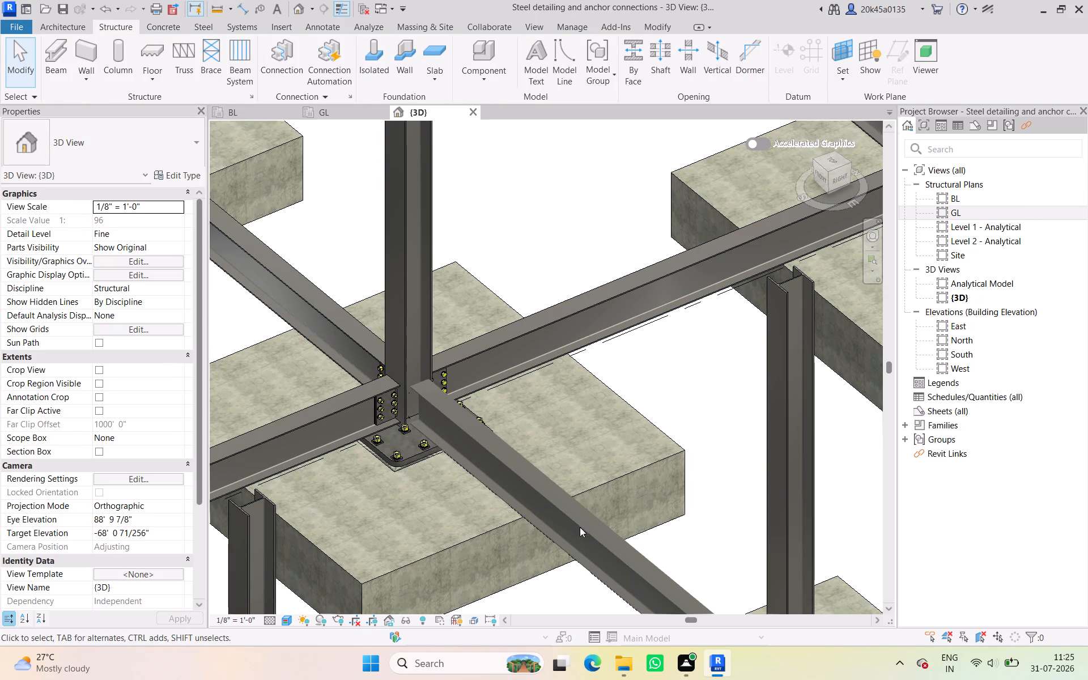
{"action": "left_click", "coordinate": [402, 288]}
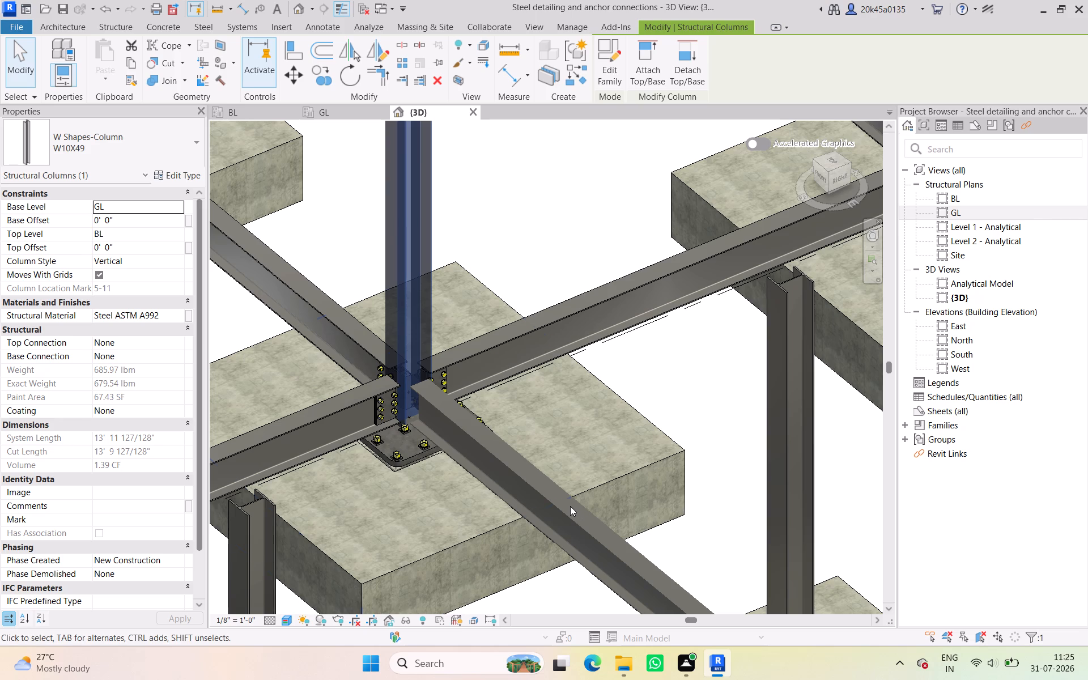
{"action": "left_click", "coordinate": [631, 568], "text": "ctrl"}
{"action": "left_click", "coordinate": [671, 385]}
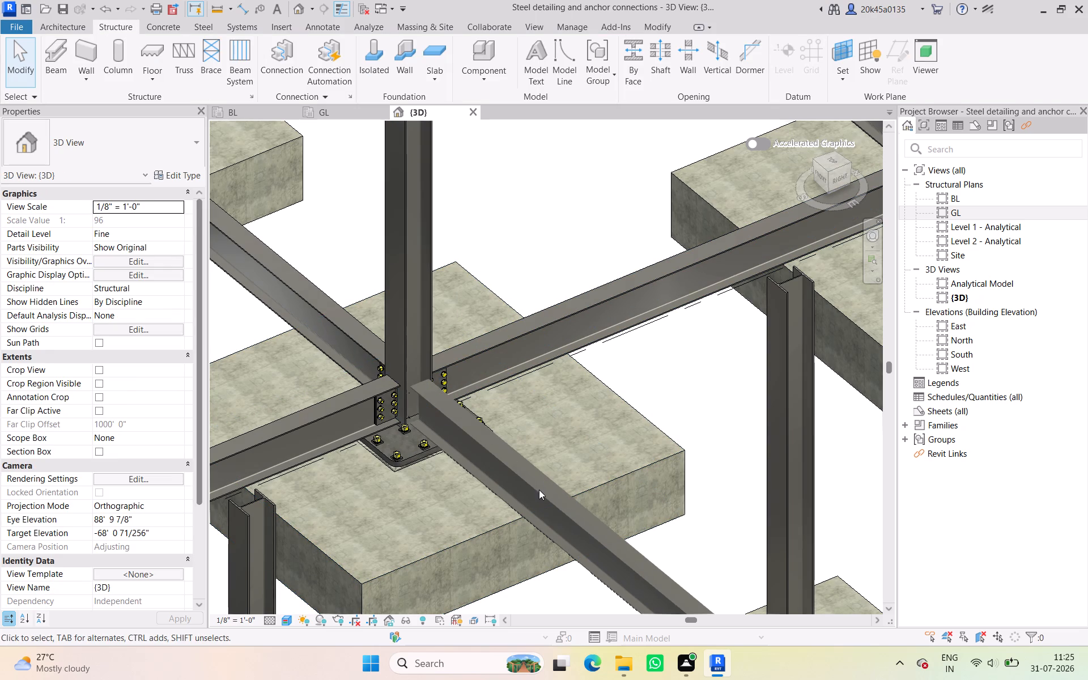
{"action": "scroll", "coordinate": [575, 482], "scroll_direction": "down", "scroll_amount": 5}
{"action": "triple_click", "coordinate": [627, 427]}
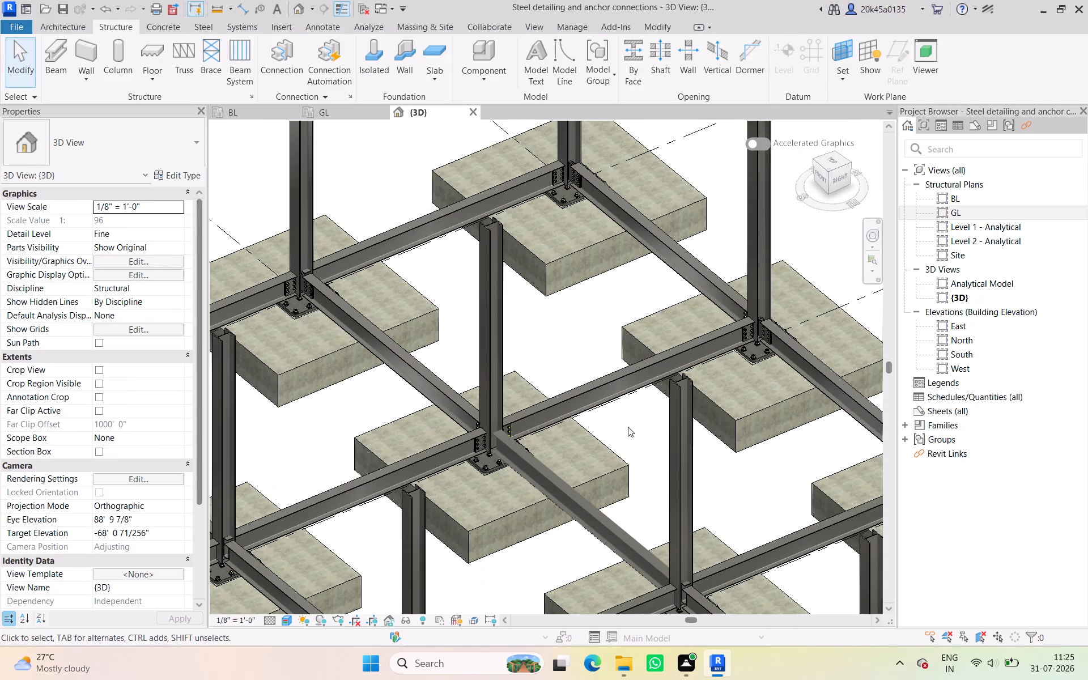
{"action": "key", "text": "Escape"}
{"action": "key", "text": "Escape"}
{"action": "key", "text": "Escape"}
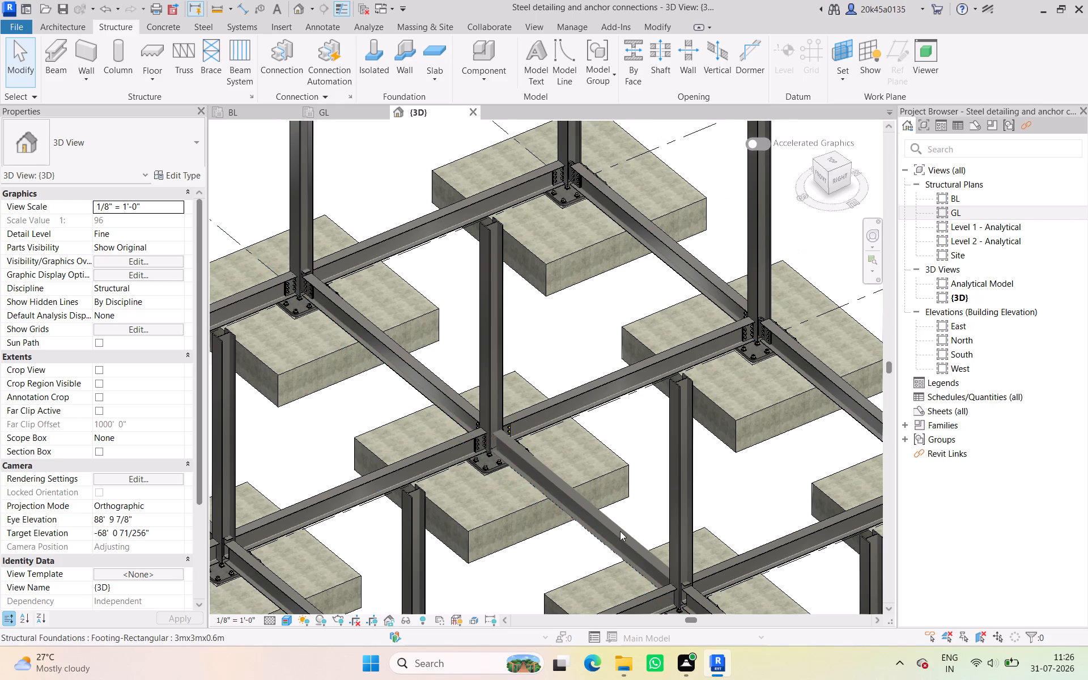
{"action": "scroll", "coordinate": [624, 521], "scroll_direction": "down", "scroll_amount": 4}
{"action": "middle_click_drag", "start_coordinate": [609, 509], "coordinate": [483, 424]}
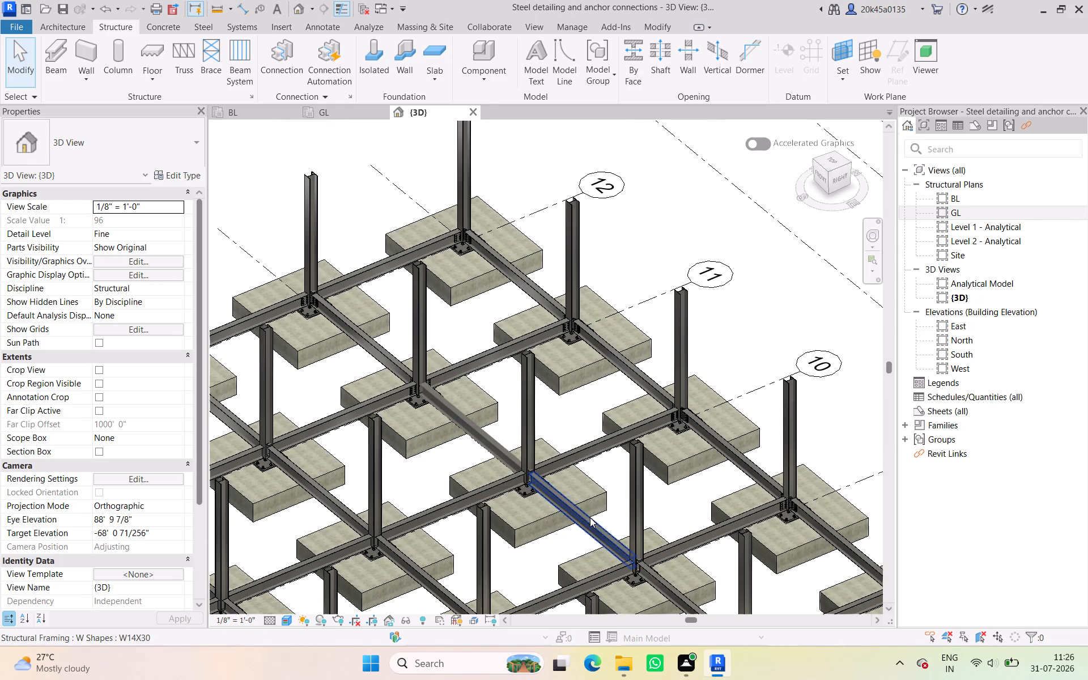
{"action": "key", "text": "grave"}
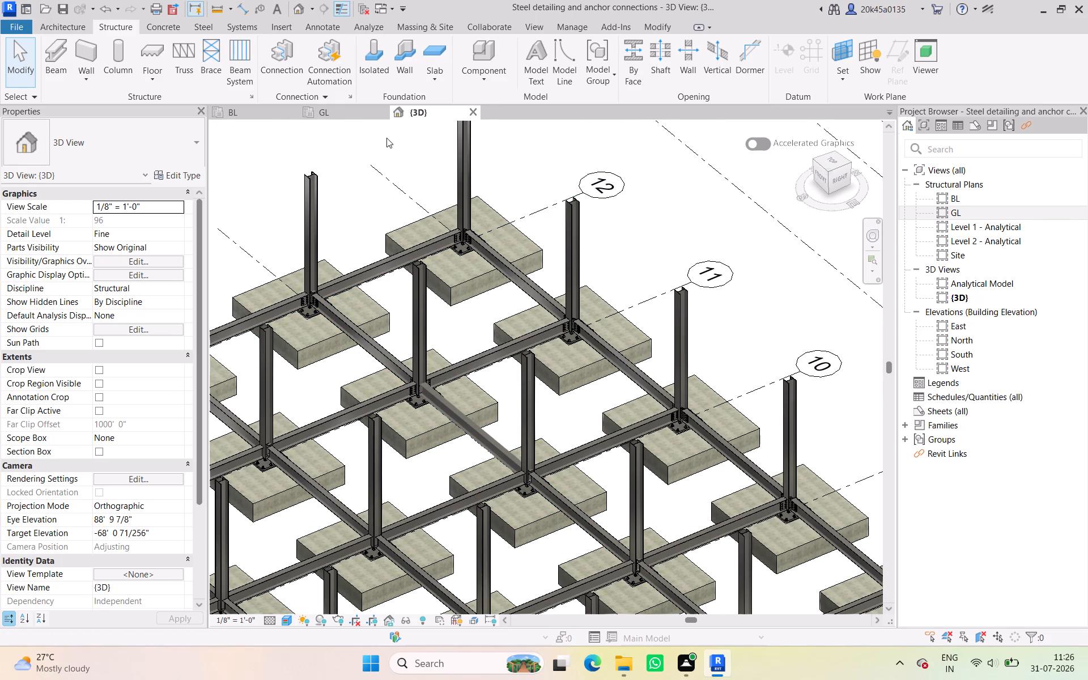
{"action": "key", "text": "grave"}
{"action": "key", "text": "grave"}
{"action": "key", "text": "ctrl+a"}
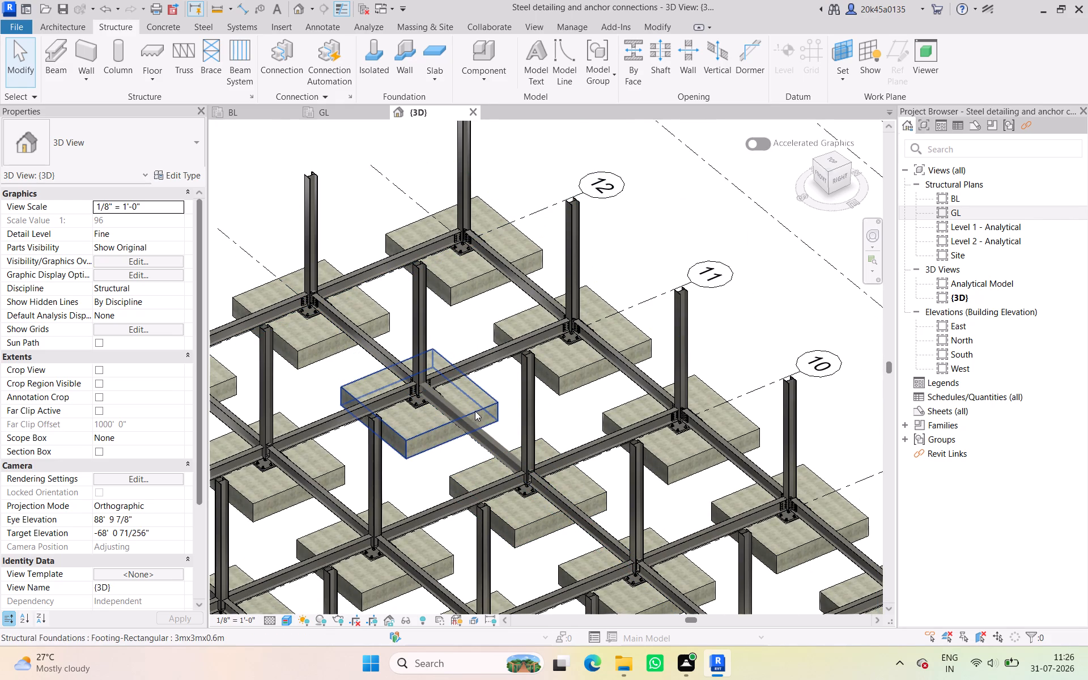
Save the project.
{"action": "key", "text": "ctrl+s"}
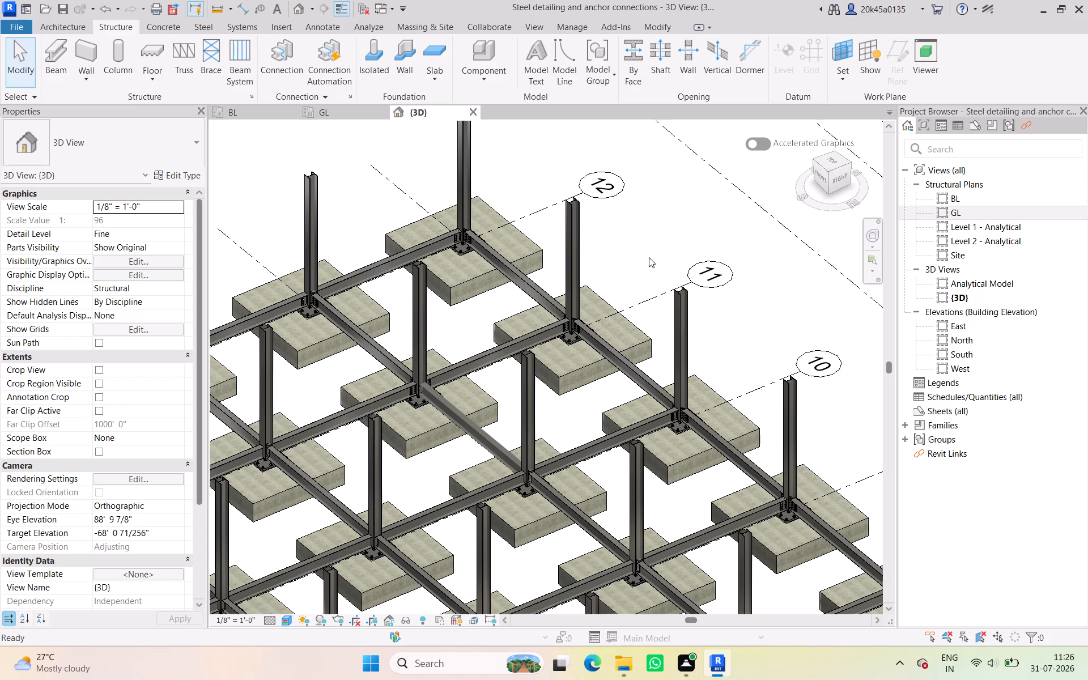
{"action": "left_click", "coordinate": [651, 239]}
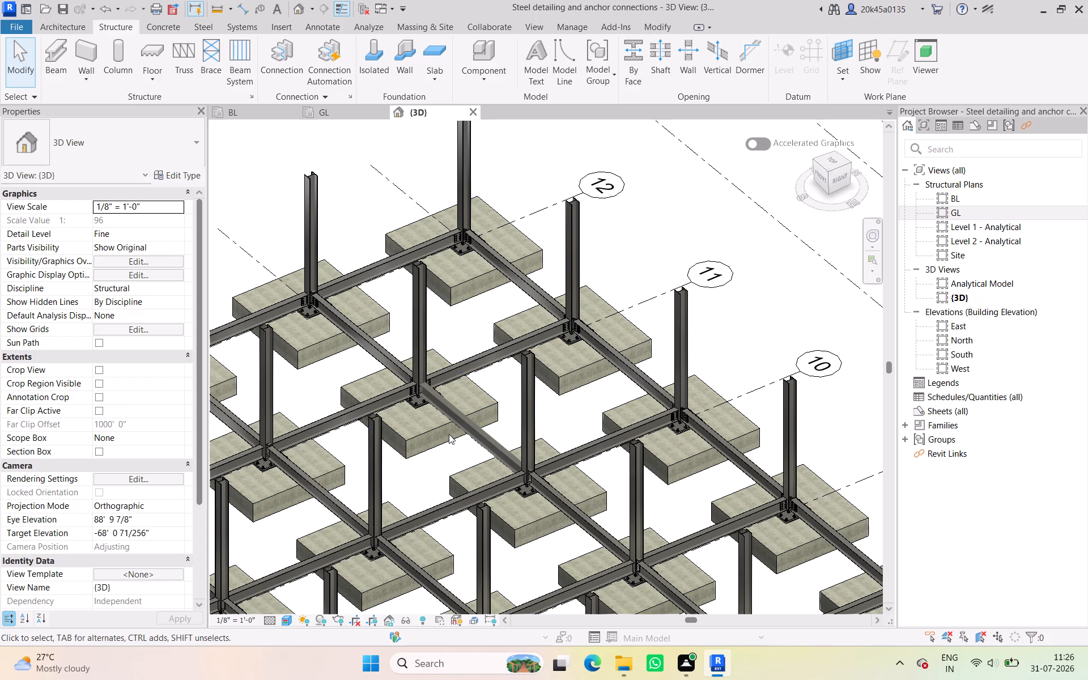
Examine the grid 5 bay between grids 11 and 10 and the adjoining W14X30 beam between grids 10 and 9.
{"action": "scroll", "coordinate": [457, 435], "scroll_direction": "up", "scroll_amount": 10}
{"action": "scroll", "coordinate": [412, 381], "scroll_direction": "up", "scroll_amount": 4}
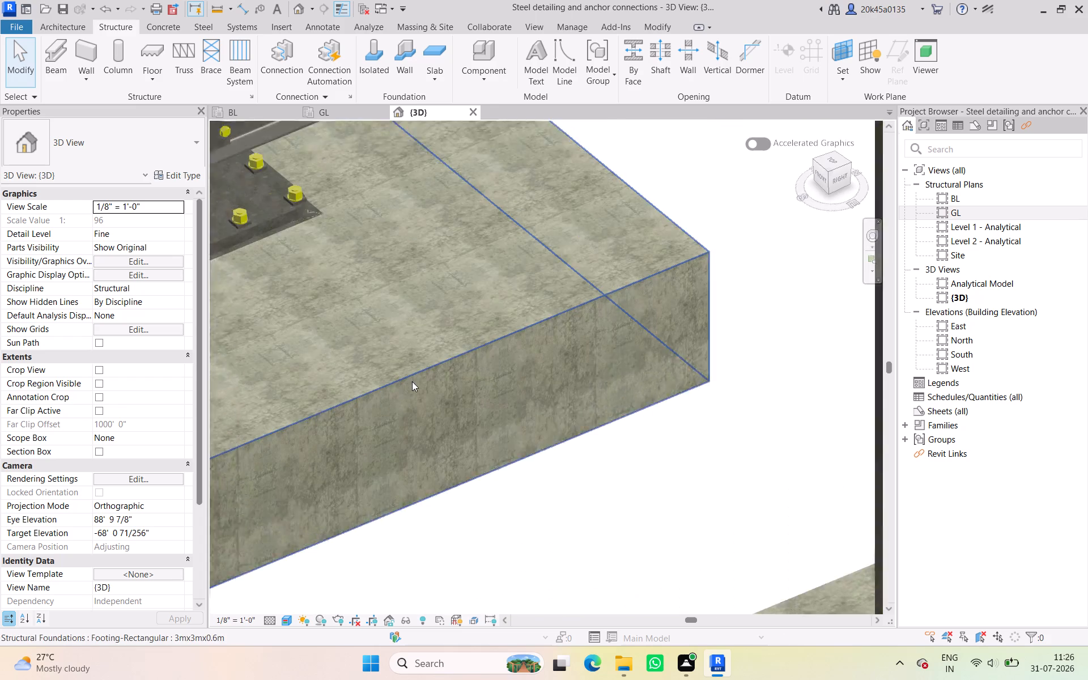
{"action": "scroll", "coordinate": [412, 381], "scroll_direction": "up", "scroll_amount": 1}
{"action": "scroll", "coordinate": [414, 380], "scroll_direction": "down", "scroll_amount": 14}
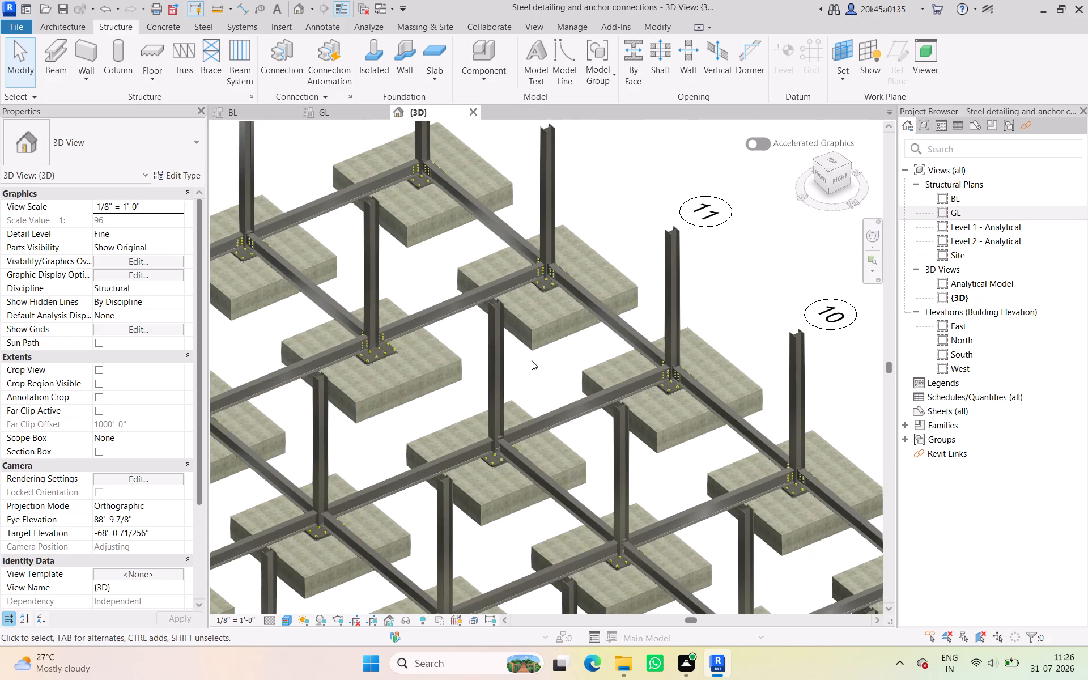
{"action": "left_click", "coordinate": [639, 189]}
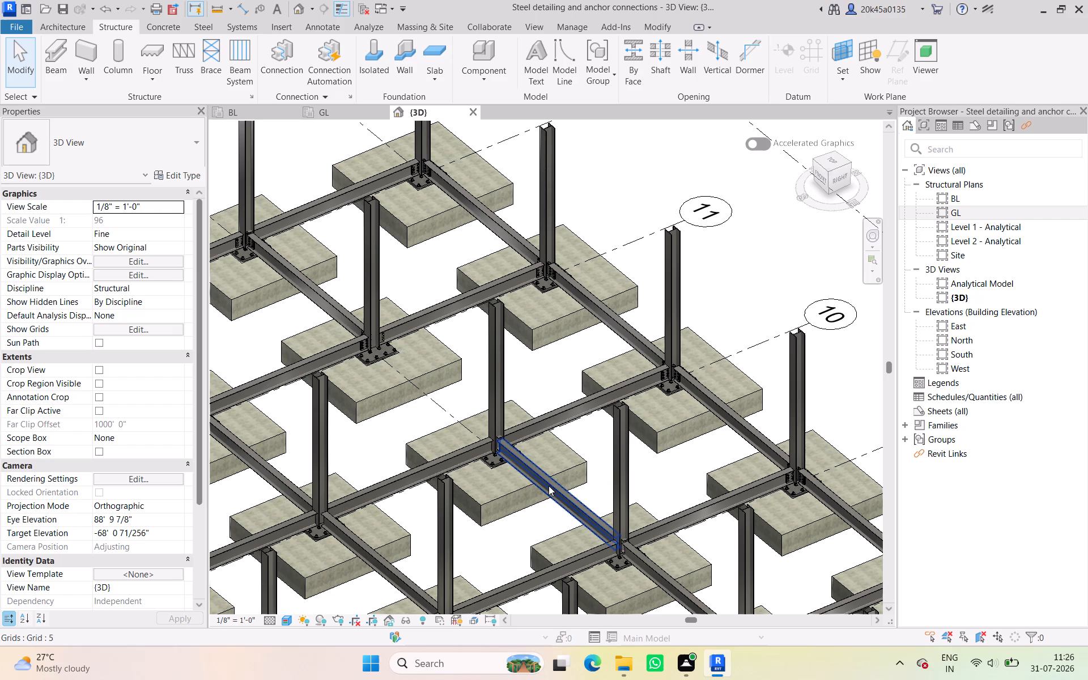
{"action": "left_click", "coordinate": [549, 486]}
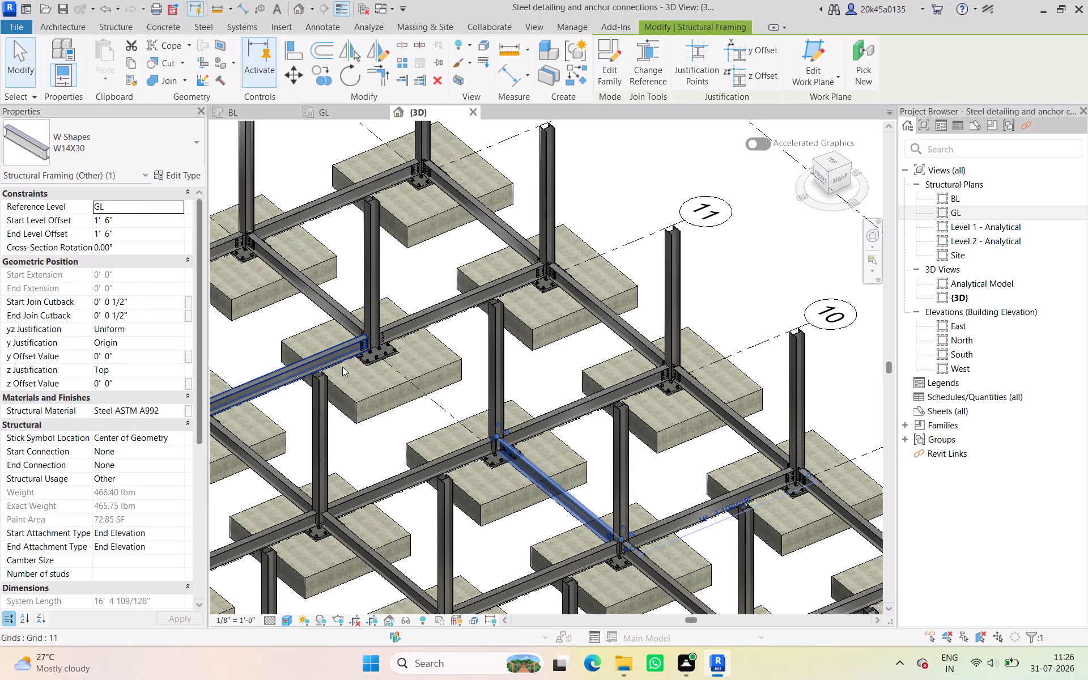
{"action": "left_click", "coordinate": [399, 418]}
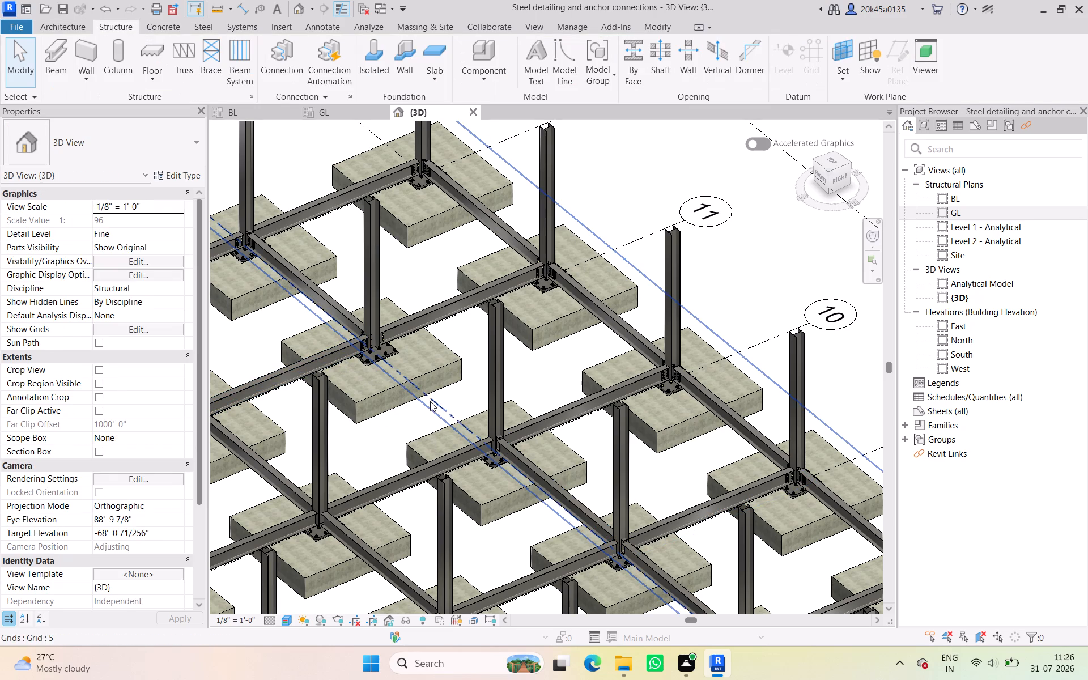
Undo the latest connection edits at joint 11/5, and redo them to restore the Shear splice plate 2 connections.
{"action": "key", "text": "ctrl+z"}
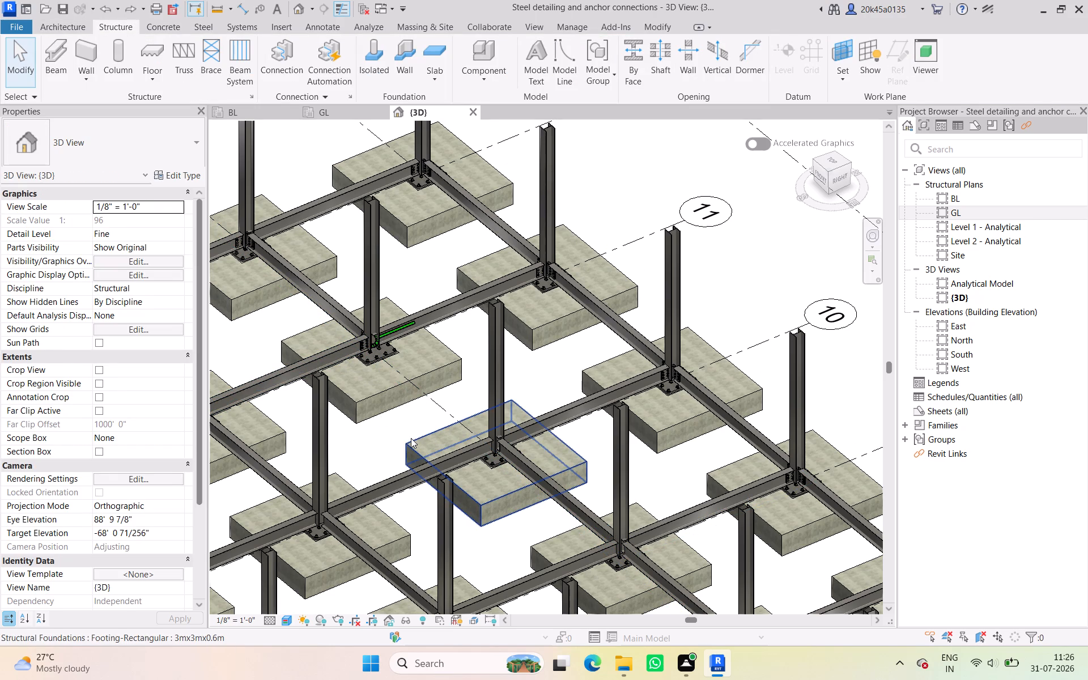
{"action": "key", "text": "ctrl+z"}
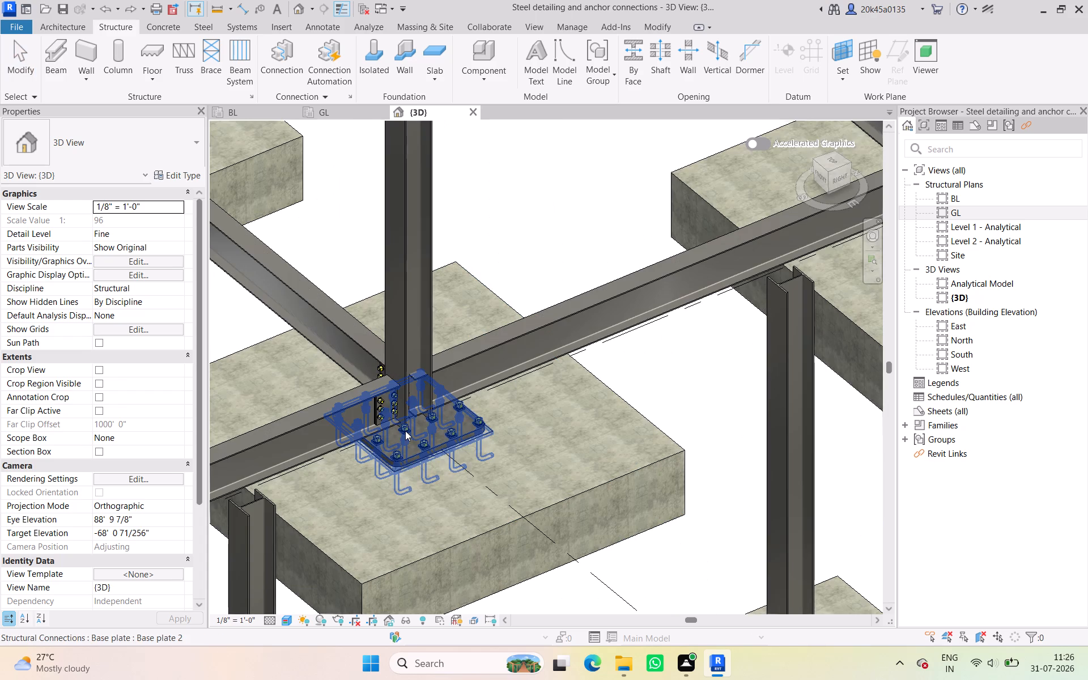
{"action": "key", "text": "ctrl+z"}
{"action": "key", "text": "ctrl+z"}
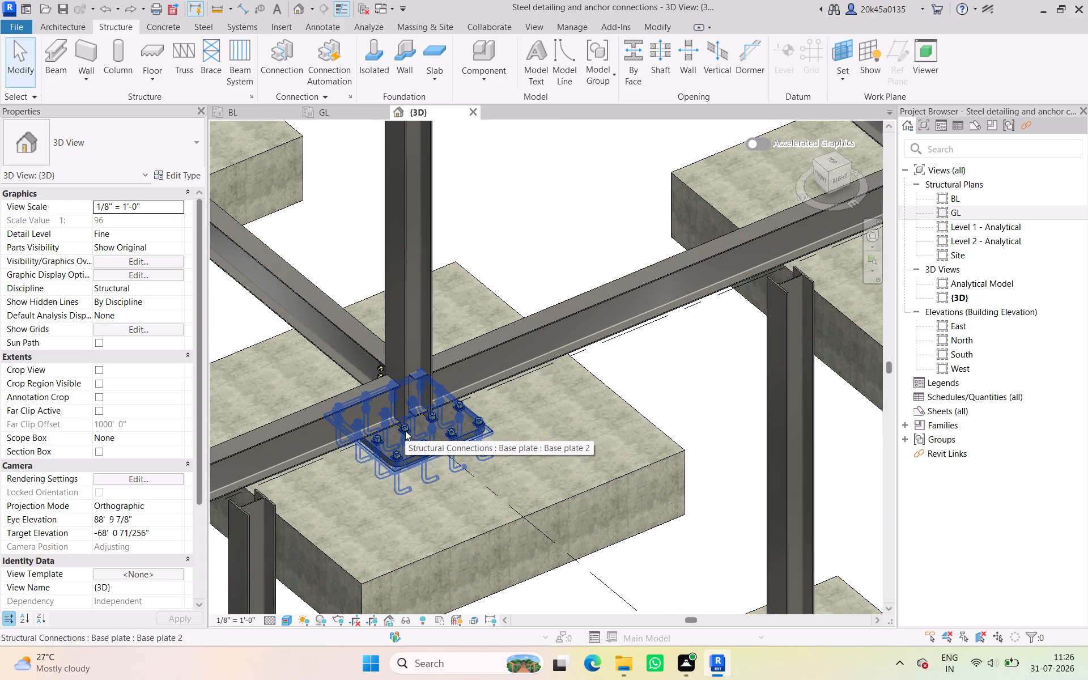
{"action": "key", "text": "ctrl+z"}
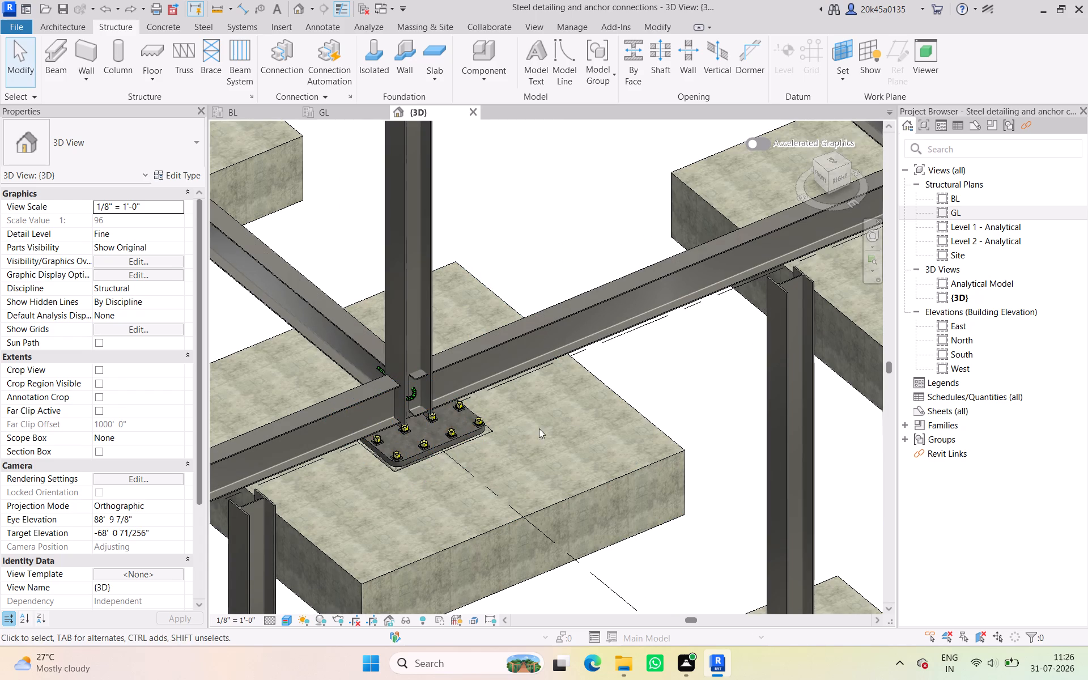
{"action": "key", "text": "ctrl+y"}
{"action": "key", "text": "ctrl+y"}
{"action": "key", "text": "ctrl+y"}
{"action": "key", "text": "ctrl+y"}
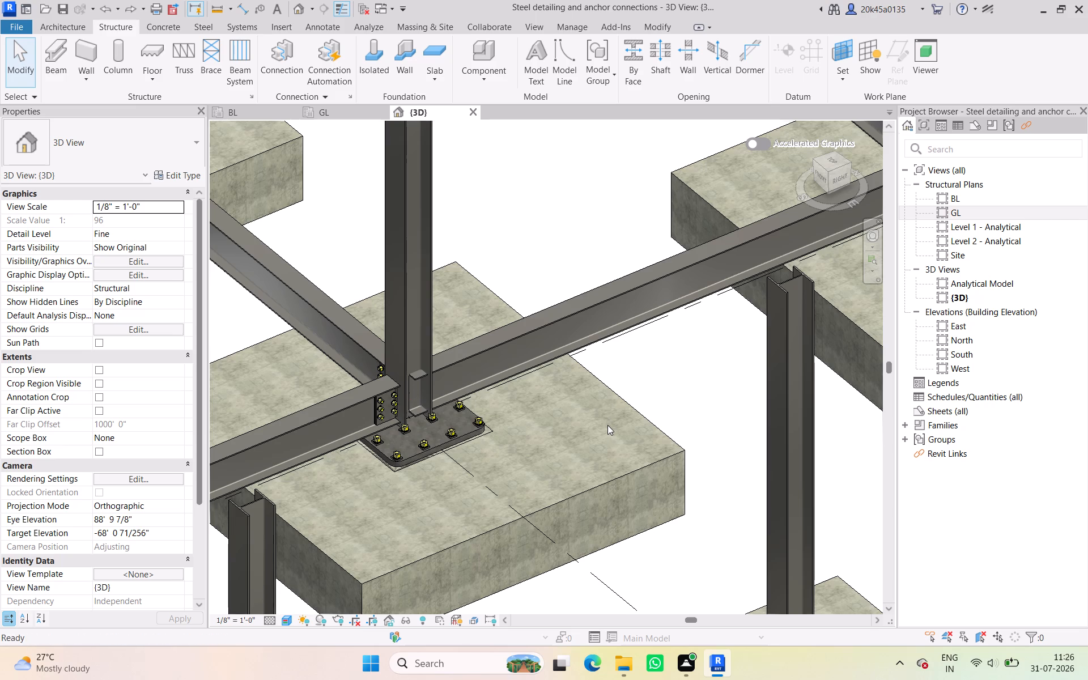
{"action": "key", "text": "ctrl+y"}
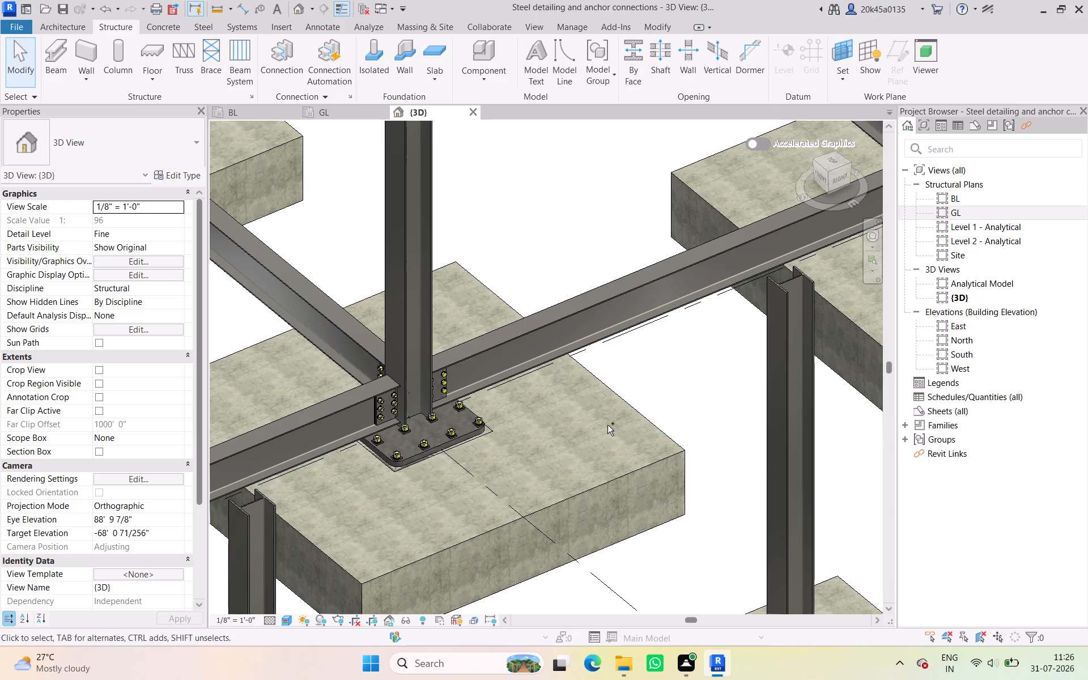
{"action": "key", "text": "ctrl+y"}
Examine the grid 5 beams between grids 11, 10 and 9 in the 3D view and the GL plan.
{"action": "scroll", "coordinate": [625, 475], "scroll_direction": "down", "scroll_amount": 5}
{"action": "middle_click_drag", "start_coordinate": [614, 466], "coordinate": [538, 354]}
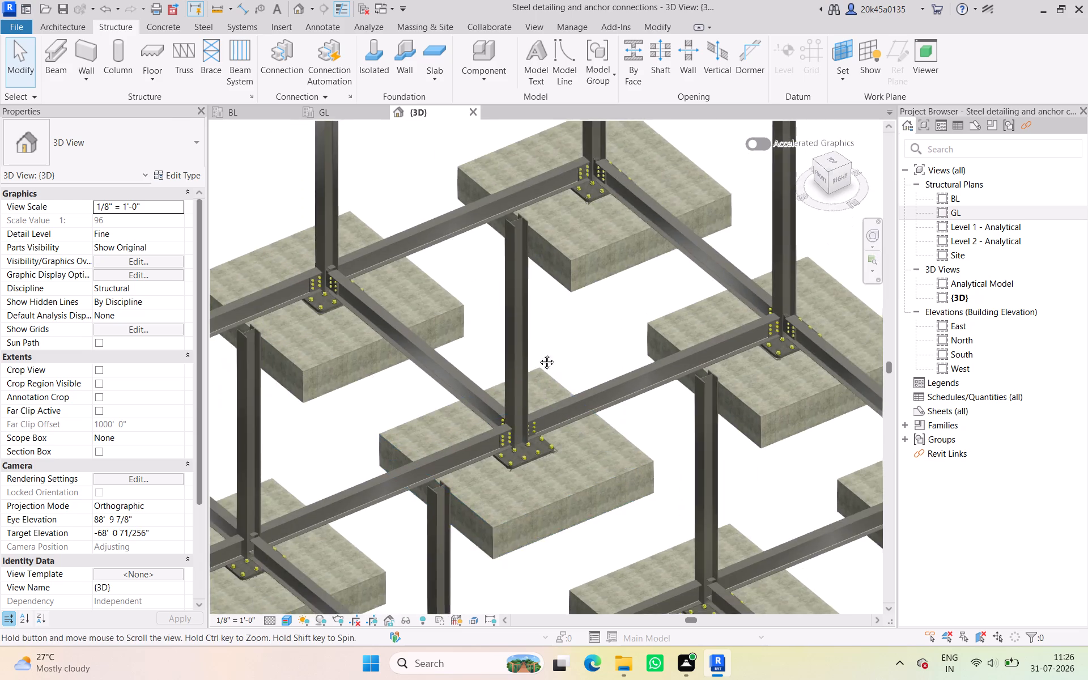
{"action": "middle_click_drag", "start_coordinate": [538, 354], "coordinate": [518, 326]}
{"action": "left_click", "coordinate": [677, 500]}
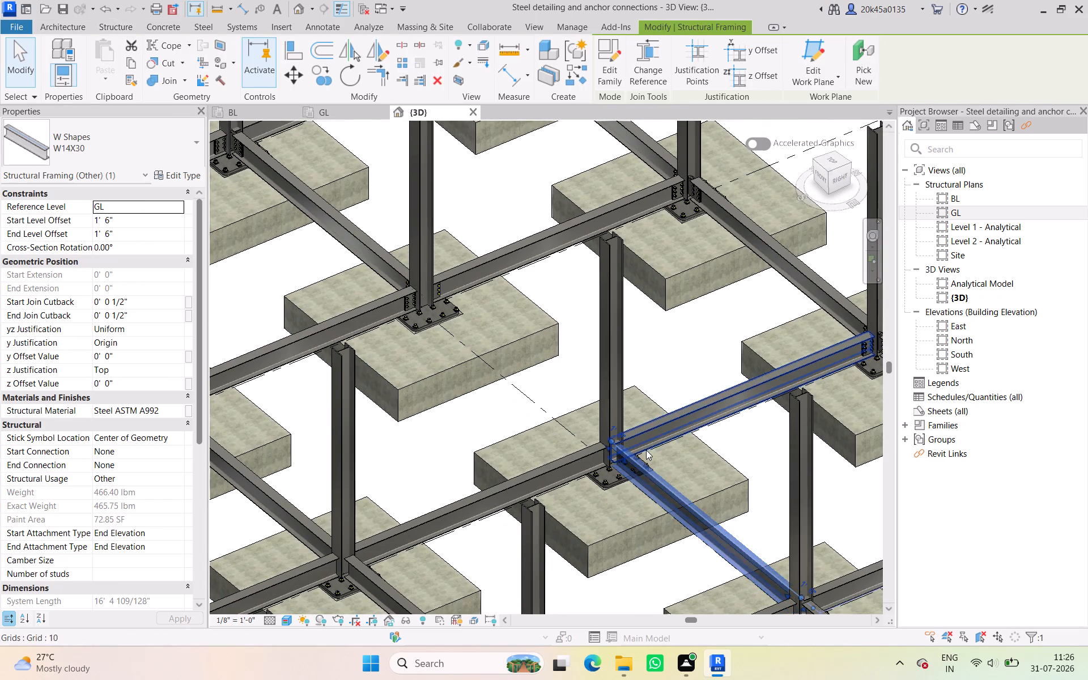
{"action": "scroll", "coordinate": [646, 451], "scroll_direction": "down", "scroll_amount": 4}
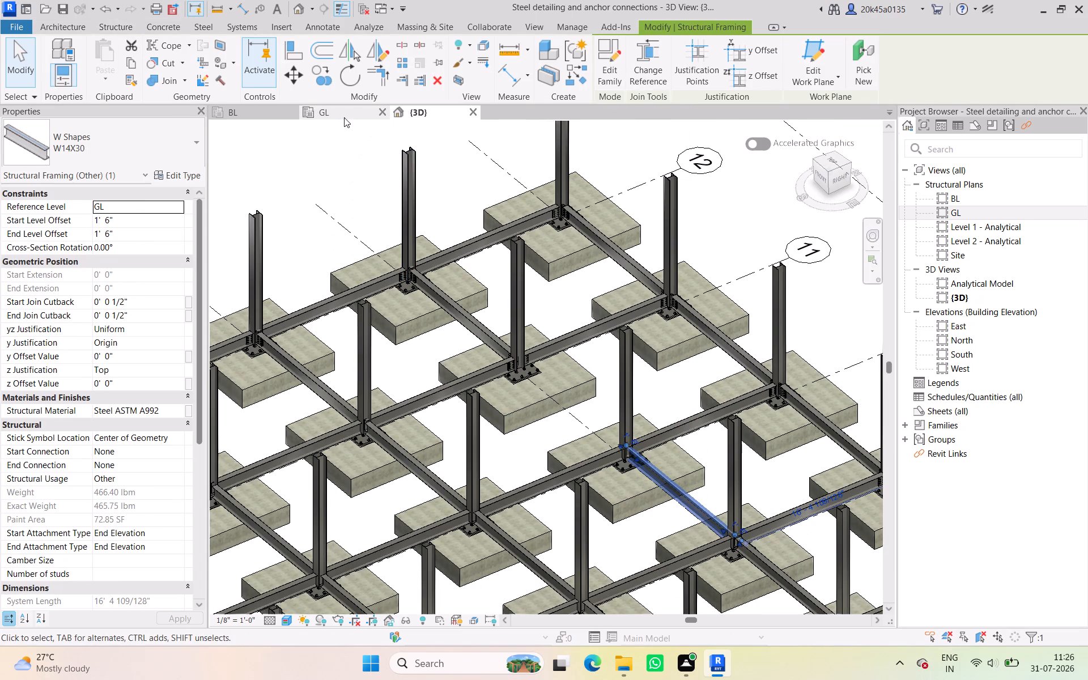
{"action": "left_click", "coordinate": [344, 117]}
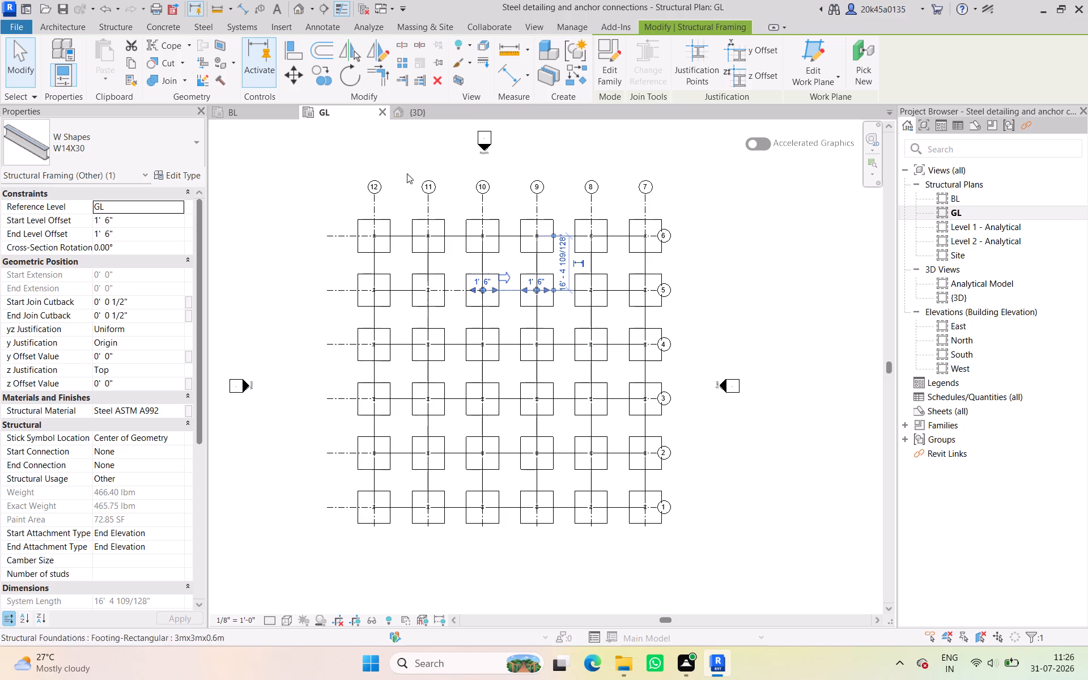
{"action": "left_click", "coordinate": [411, 113]}
{"action": "scroll", "coordinate": [560, 376], "scroll_direction": "down", "scroll_amount": 4}
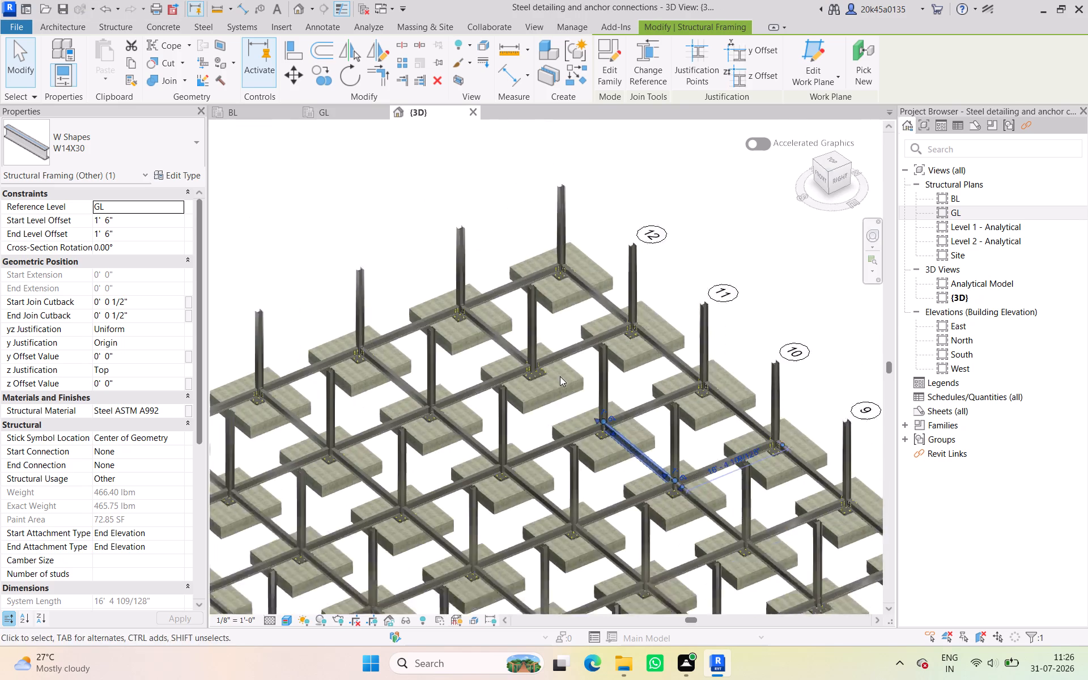
{"action": "scroll", "coordinate": [560, 376], "scroll_direction": "down", "scroll_amount": 1}
{"action": "middle_click_drag", "start_coordinate": [611, 445], "coordinate": [632, 461], "text": "ctrl"}
{"action": "middle_click_drag", "start_coordinate": [634, 467], "coordinate": [761, 603], "text": "shift"}
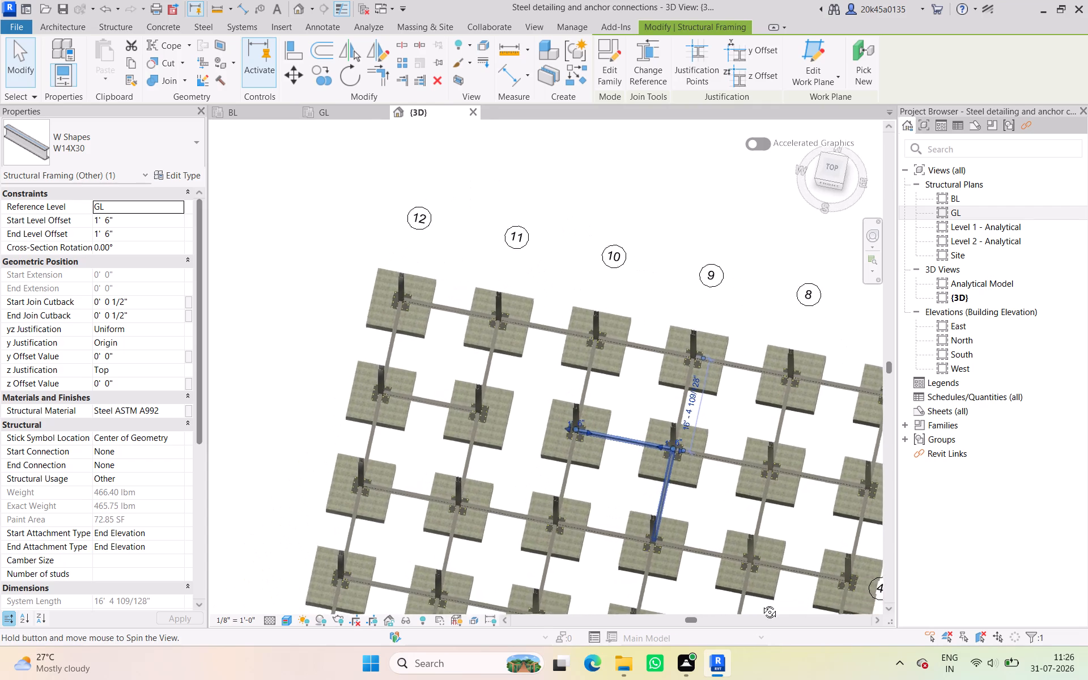
{"action": "middle_click_drag", "start_coordinate": [761, 603], "coordinate": [760, 594], "text": "shift"}
{"action": "scroll", "coordinate": [673, 478], "scroll_direction": "down", "scroll_amount": 2}
{"action": "middle_click_drag", "start_coordinate": [665, 471], "coordinate": [608, 484]}
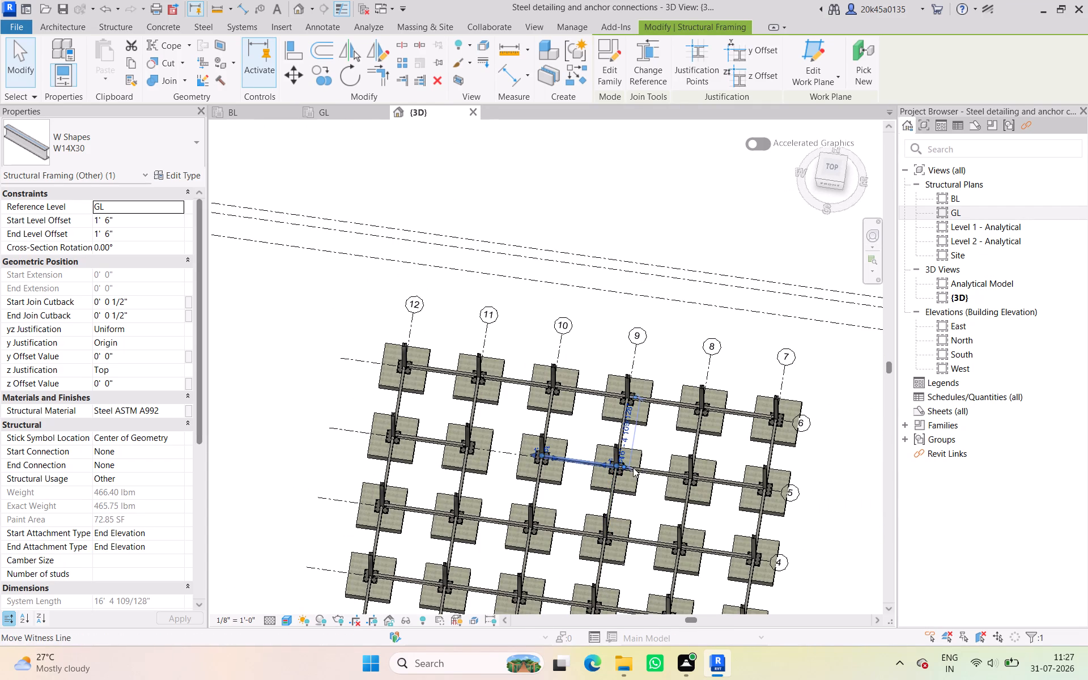
{"action": "left_click", "coordinate": [646, 468]}
In the GL plan, copy the W14X30 grid 5 beam between grids 10 and 9 into the bay between grids 11 and 10.
{"action": "left_click", "coordinate": [334, 105]}
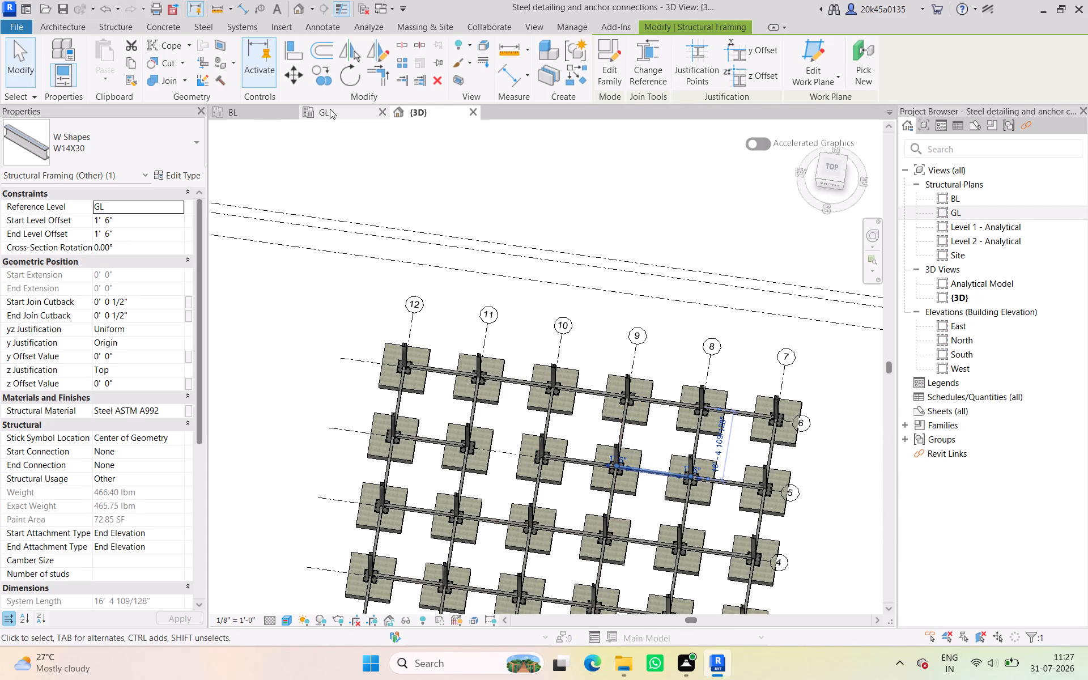
{"action": "left_click", "coordinate": [330, 109]}
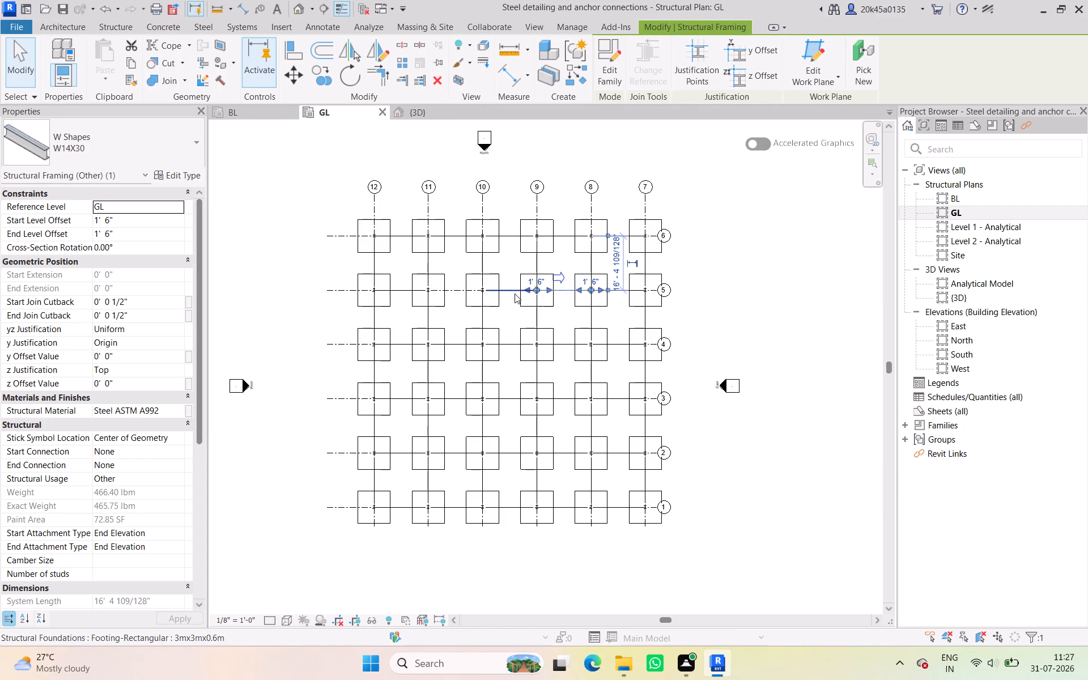
{"action": "left_click", "coordinate": [511, 290]}
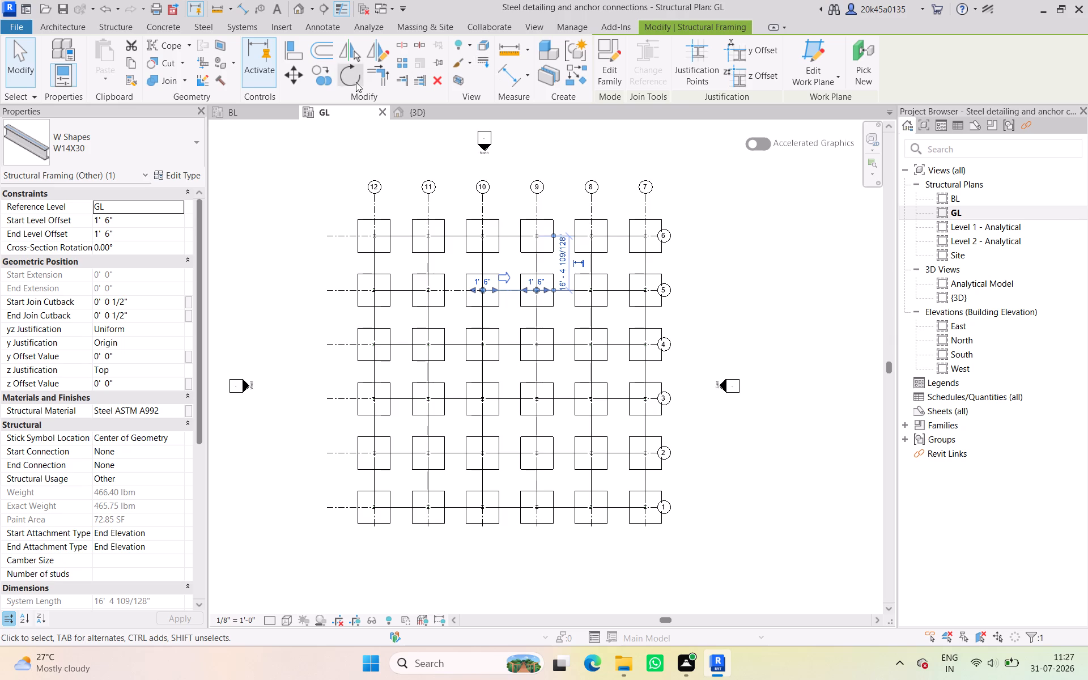
{"action": "left_click", "coordinate": [329, 79]}
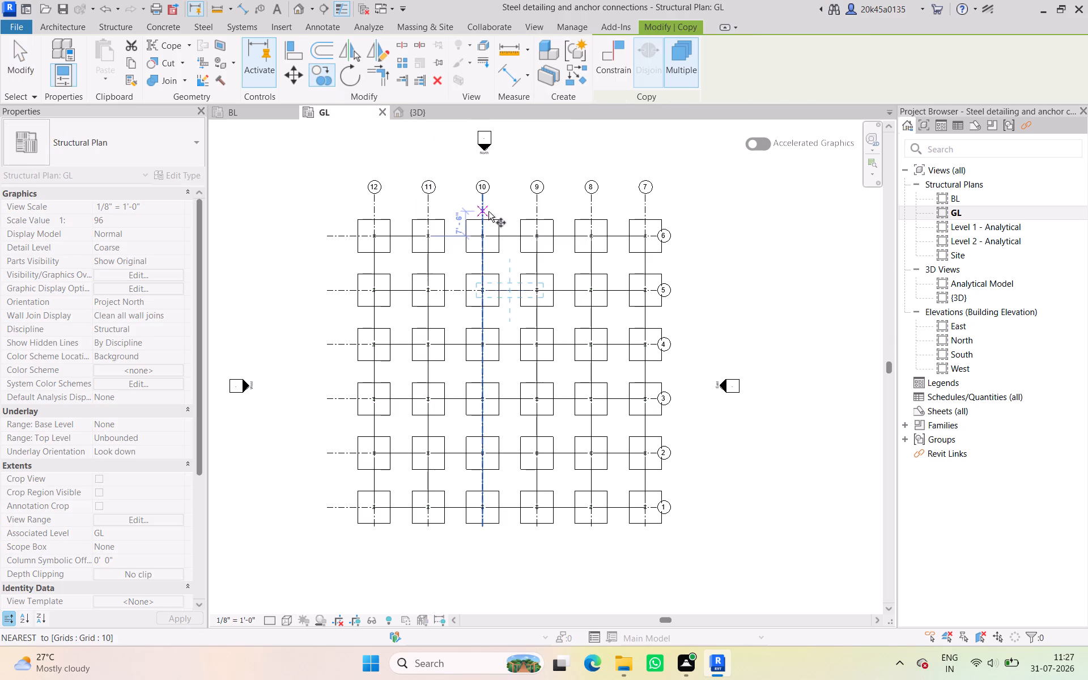
{"action": "left_click", "coordinate": [480, 210]}
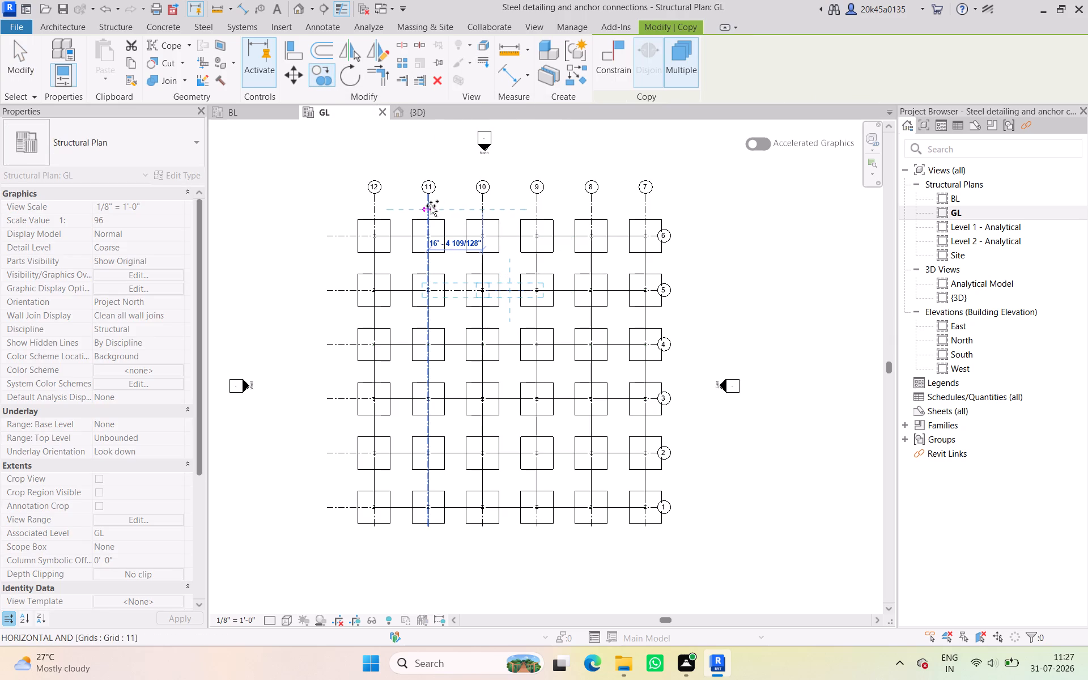
{"action": "left_click", "coordinate": [431, 206]}
{"action": "left_click", "coordinate": [22, 51]}
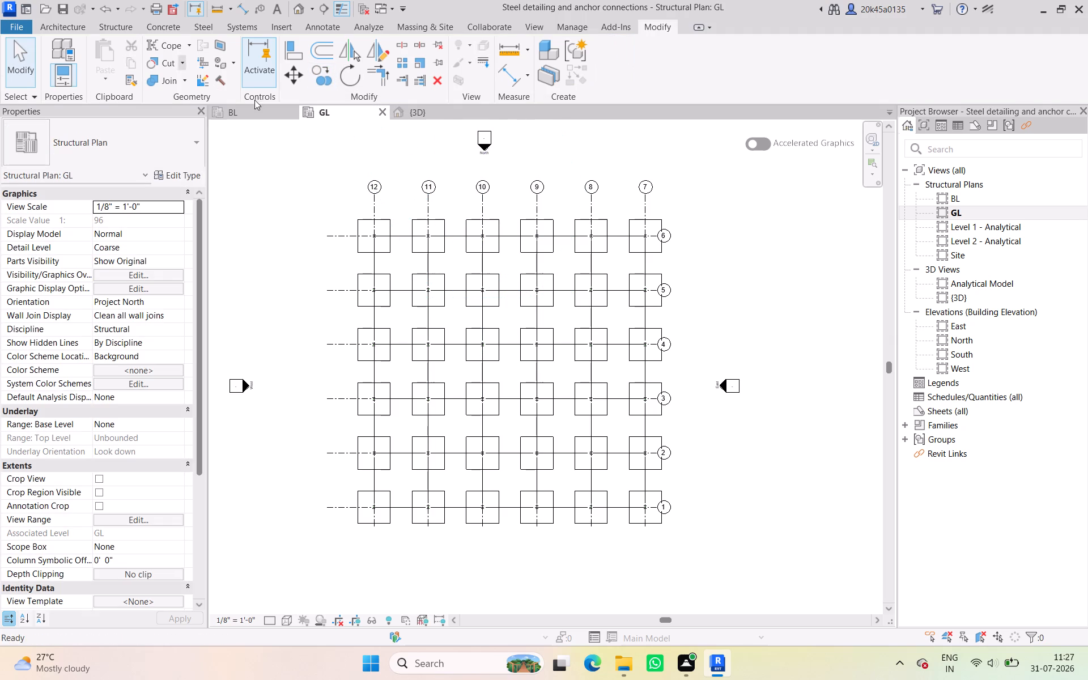
In the 3D view, add a Shear splice plate 2 connection between the W10X49 column at 11/5 and the copied W14X30 grid 5 beam.
{"action": "left_click", "coordinate": [431, 112]}
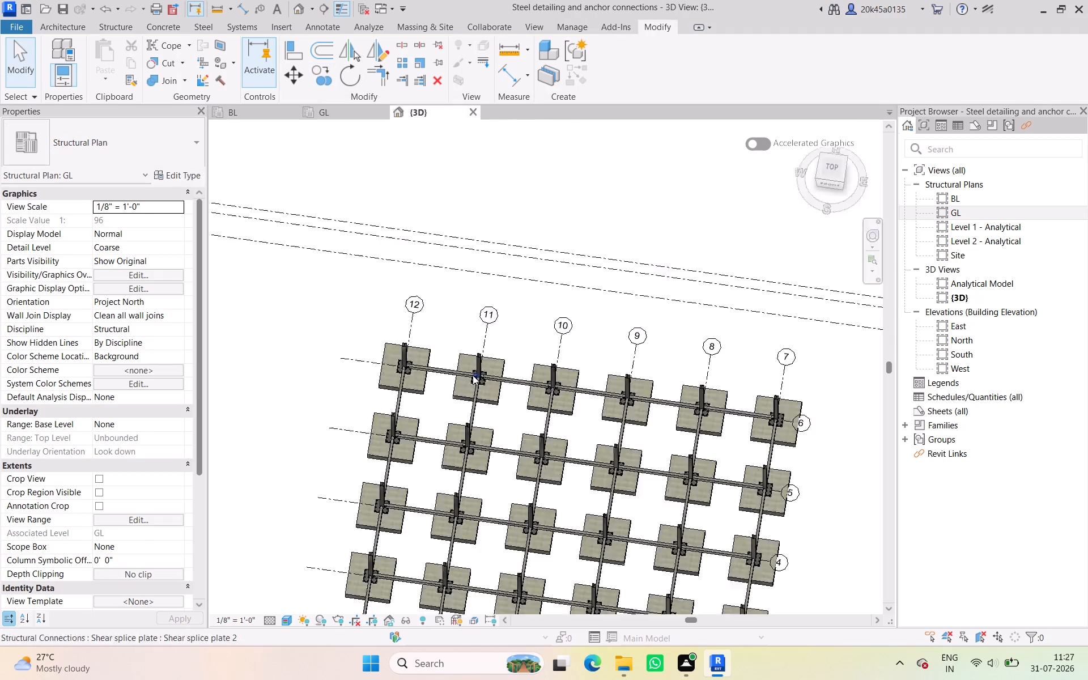
{"action": "scroll", "coordinate": [505, 456], "scroll_direction": "up", "scroll_amount": 5}
{"action": "middle_click_drag", "start_coordinate": [497, 462], "coordinate": [435, 390], "text": "shift"}
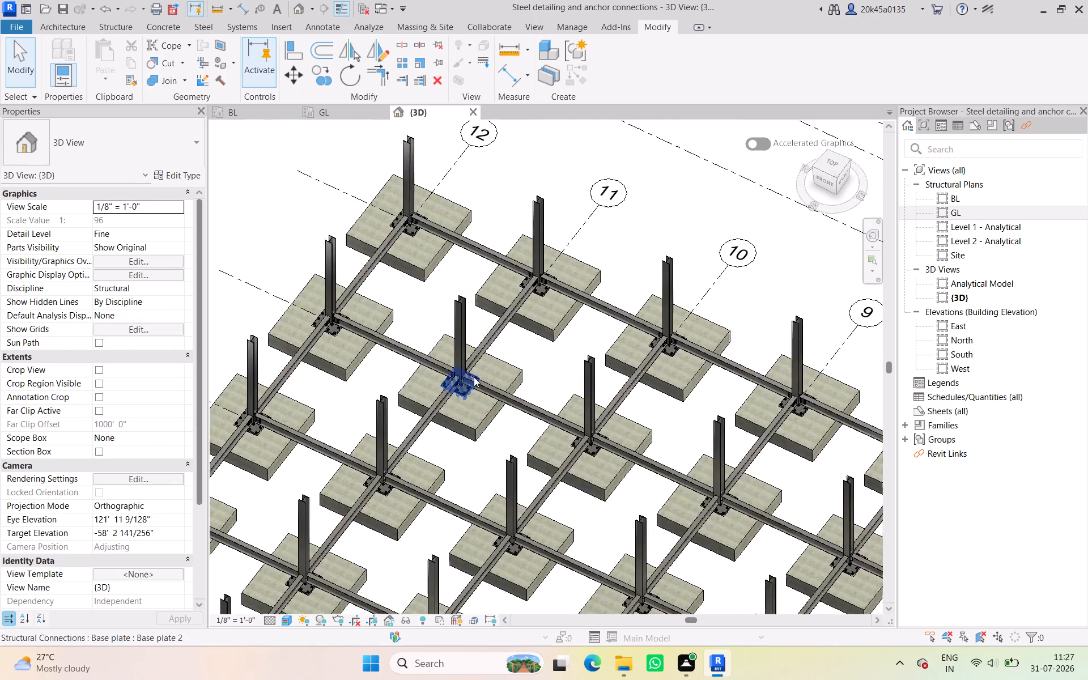
{"action": "scroll", "coordinate": [474, 376], "scroll_direction": "up", "scroll_amount": 10}
{"action": "middle_click_drag", "start_coordinate": [490, 459], "coordinate": [457, 407], "text": "shift"}
{"action": "scroll", "coordinate": [587, 393], "scroll_direction": "up", "scroll_amount": 5}
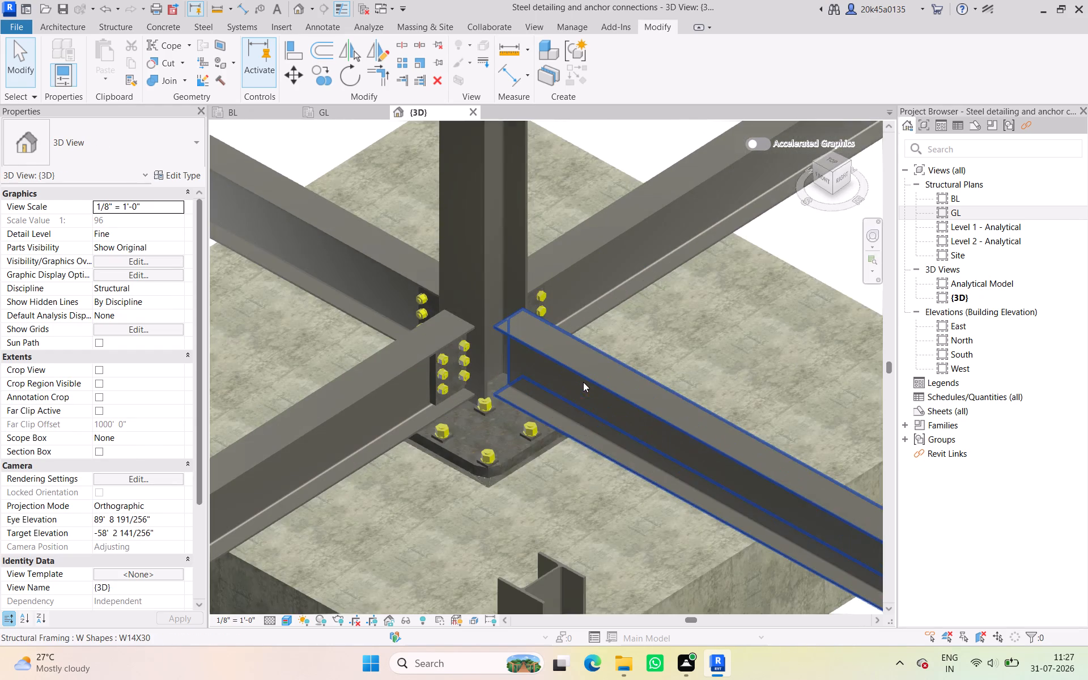
{"action": "left_click", "coordinate": [579, 381]}
{"action": "left_click", "coordinate": [480, 236], "text": "ctrl"}
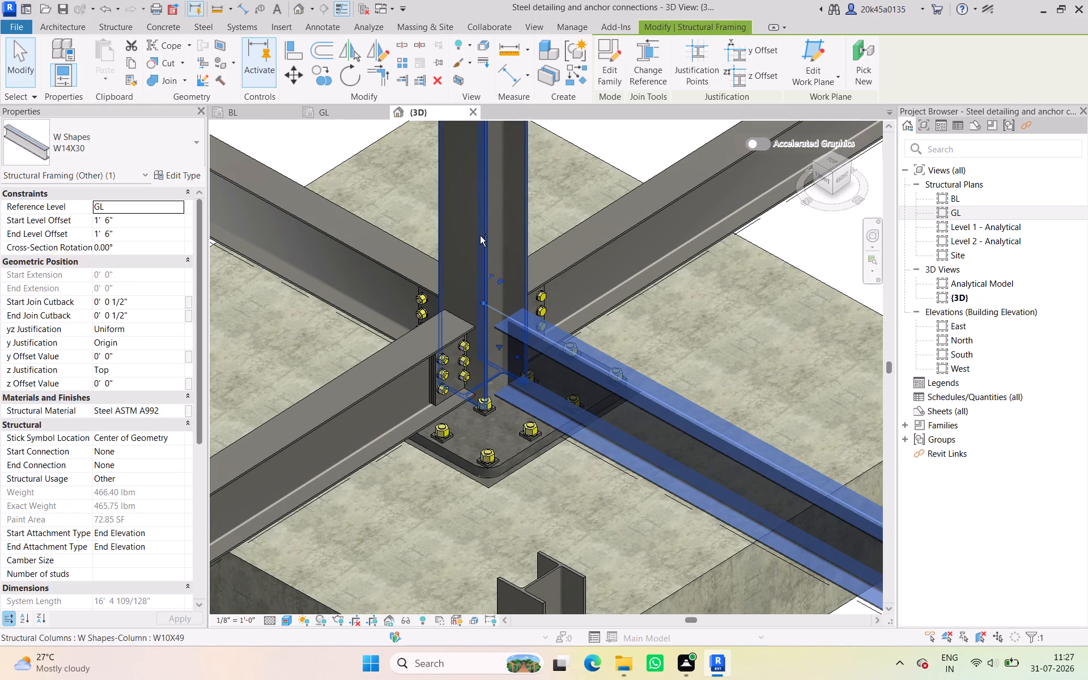
{"action": "left_click", "coordinate": [161, 32]}
{"action": "left_click", "coordinate": [206, 30]}
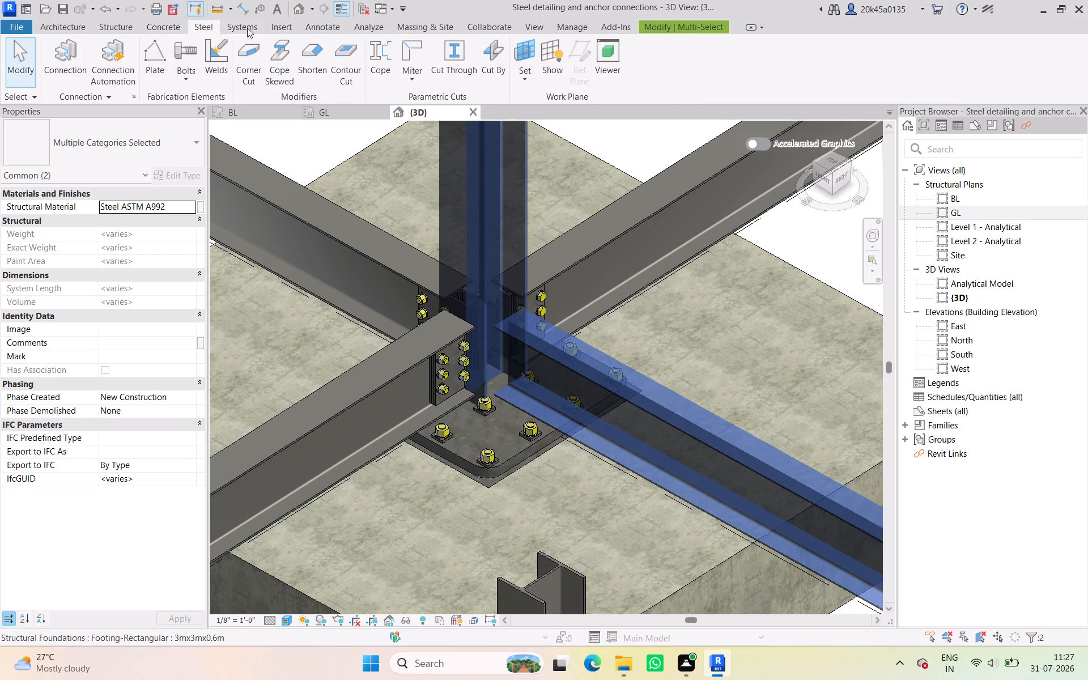
{"action": "left_click", "coordinate": [168, 20]}
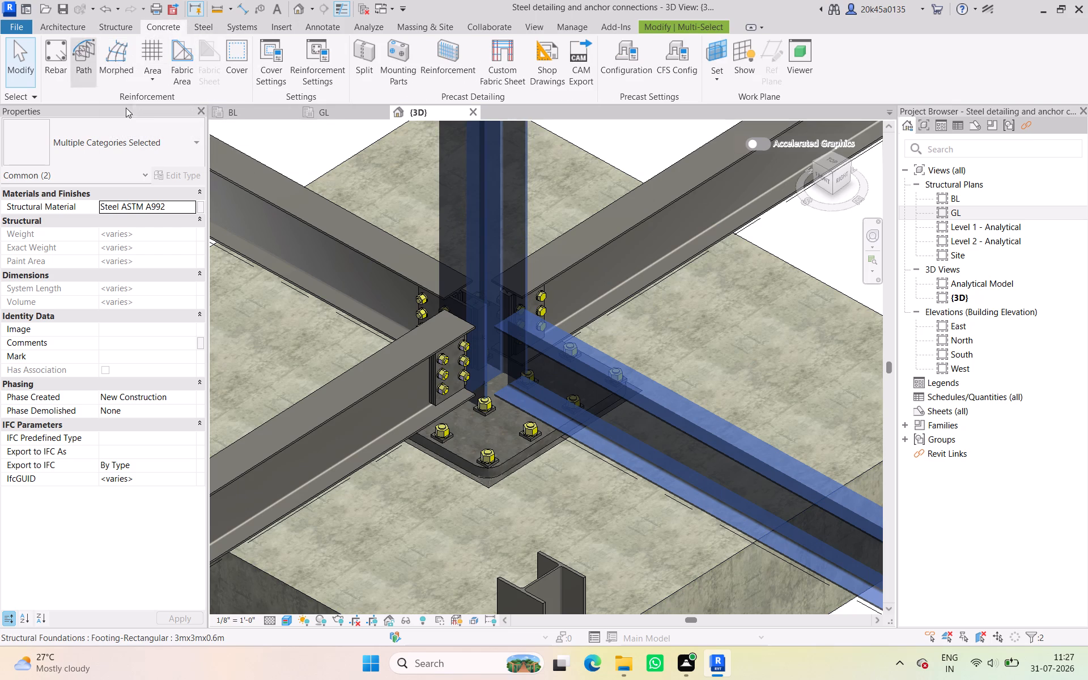
{"action": "left_click", "coordinate": [101, 20]}
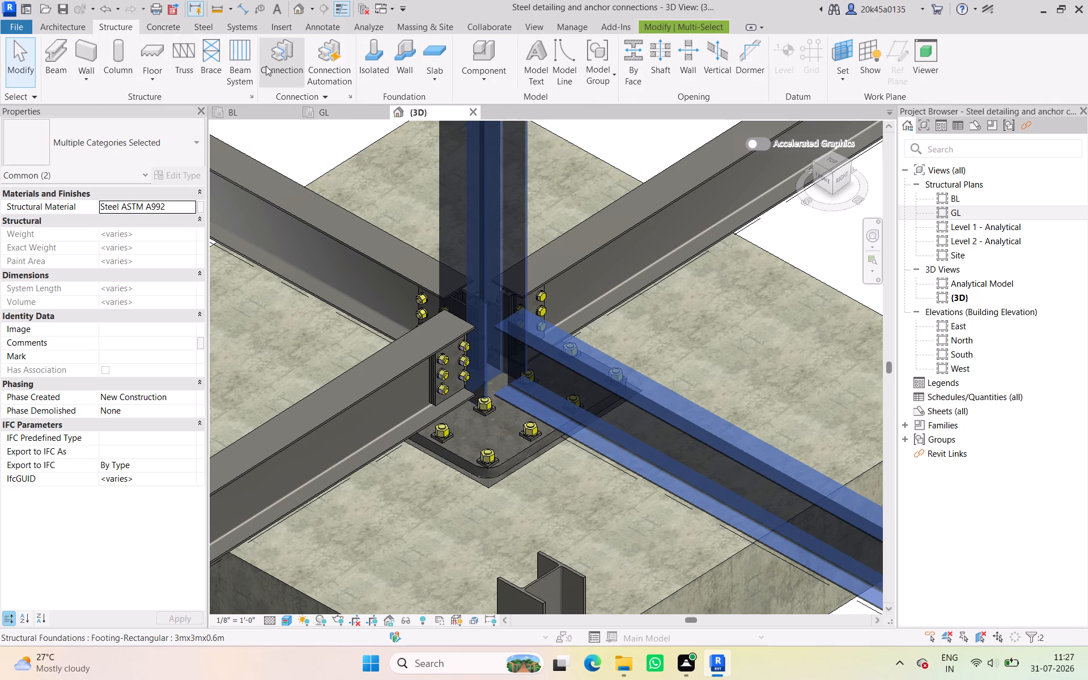
{"action": "left_click", "coordinate": [276, 65]}
{"action": "left_click", "coordinate": [158, 142]}
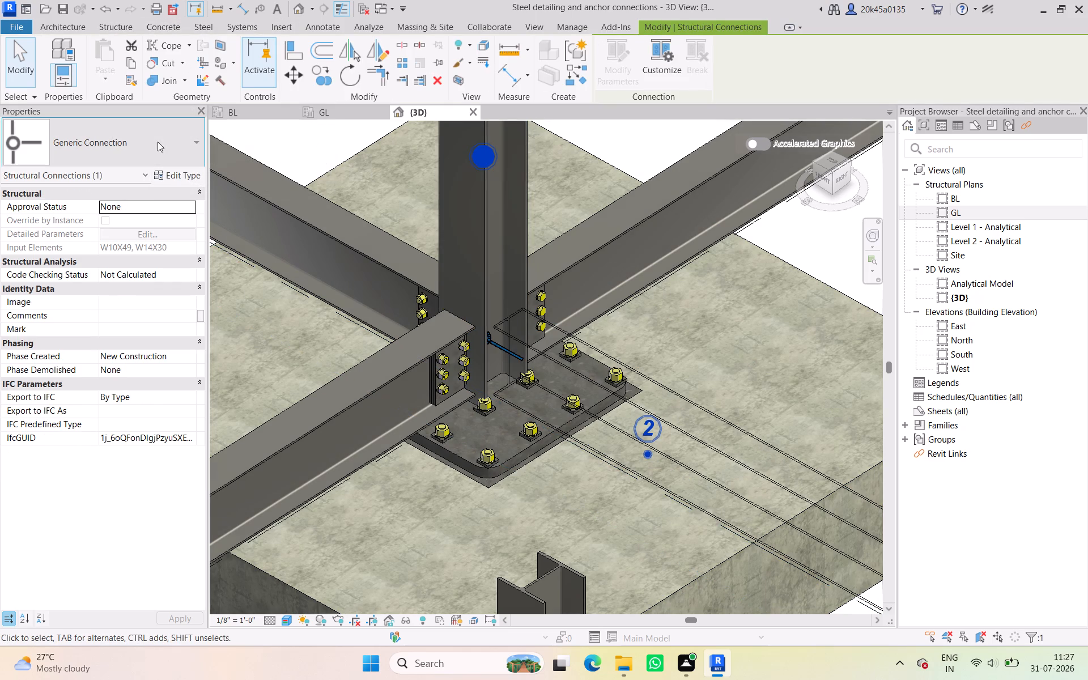
{"action": "scroll", "coordinate": [138, 382], "scroll_direction": "down", "scroll_amount": 3}
{"action": "left_click", "coordinate": [84, 398]}
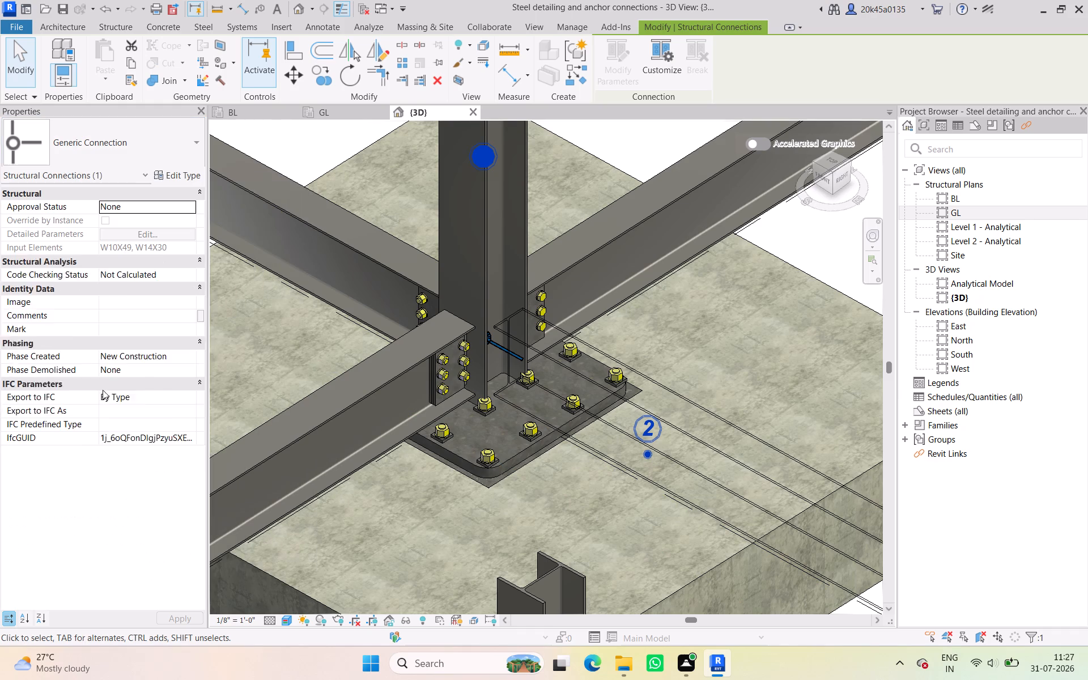
{"action": "left_click", "coordinate": [721, 322]}
Inspect the bolts and plates of the new shear splice connection at joint 11/5 from several angles.
{"action": "scroll", "coordinate": [529, 354], "scroll_direction": "up", "scroll_amount": 3}
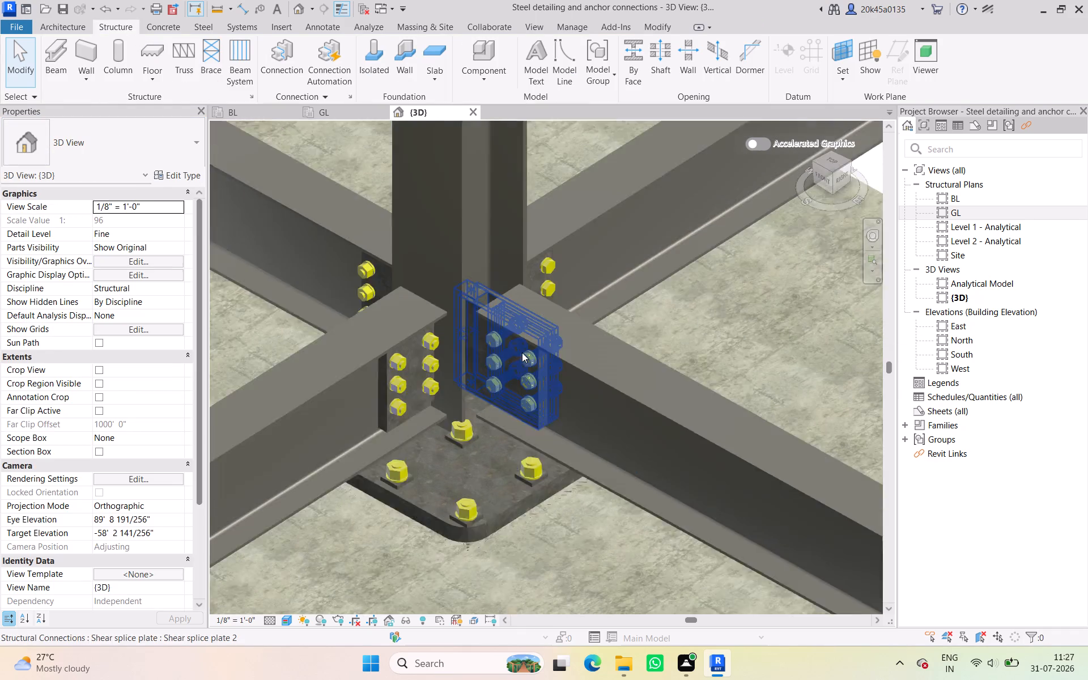
{"action": "scroll", "coordinate": [522, 352], "scroll_direction": "up", "scroll_amount": 4}
{"action": "middle_click_drag", "start_coordinate": [524, 359], "coordinate": [532, 330], "text": "ctrl"}
{"action": "scroll", "coordinate": [532, 330], "scroll_direction": "up", "scroll_amount": 1, "text": "shift"}
{"action": "middle_click_drag", "start_coordinate": [533, 329], "coordinate": [538, 289], "text": "shift"}
{"action": "scroll", "coordinate": [521, 367], "scroll_direction": "down", "scroll_amount": 3}
{"action": "middle_click_drag", "start_coordinate": [517, 332], "coordinate": [482, 70]}
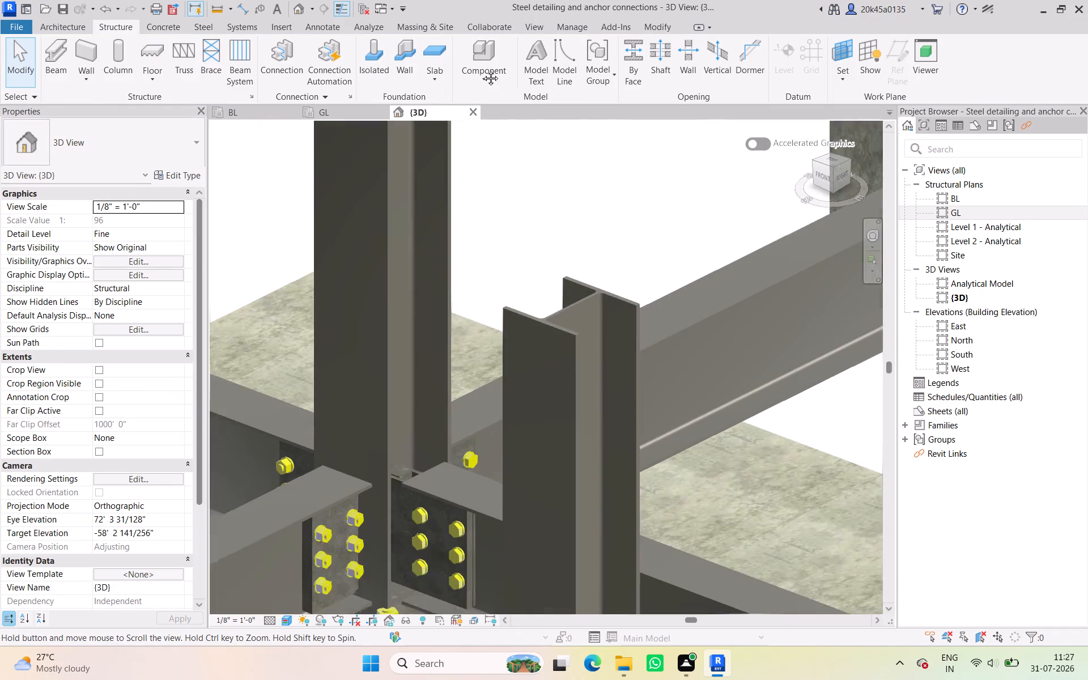
{"action": "middle_click_drag", "start_coordinate": [482, 70], "coordinate": [481, 69]}
{"action": "scroll", "coordinate": [410, 428], "scroll_direction": "up", "scroll_amount": 6}
{"action": "middle_click_drag", "start_coordinate": [411, 421], "coordinate": [457, 399]}
{"action": "scroll", "coordinate": [407, 409], "scroll_direction": "up", "scroll_amount": 5}
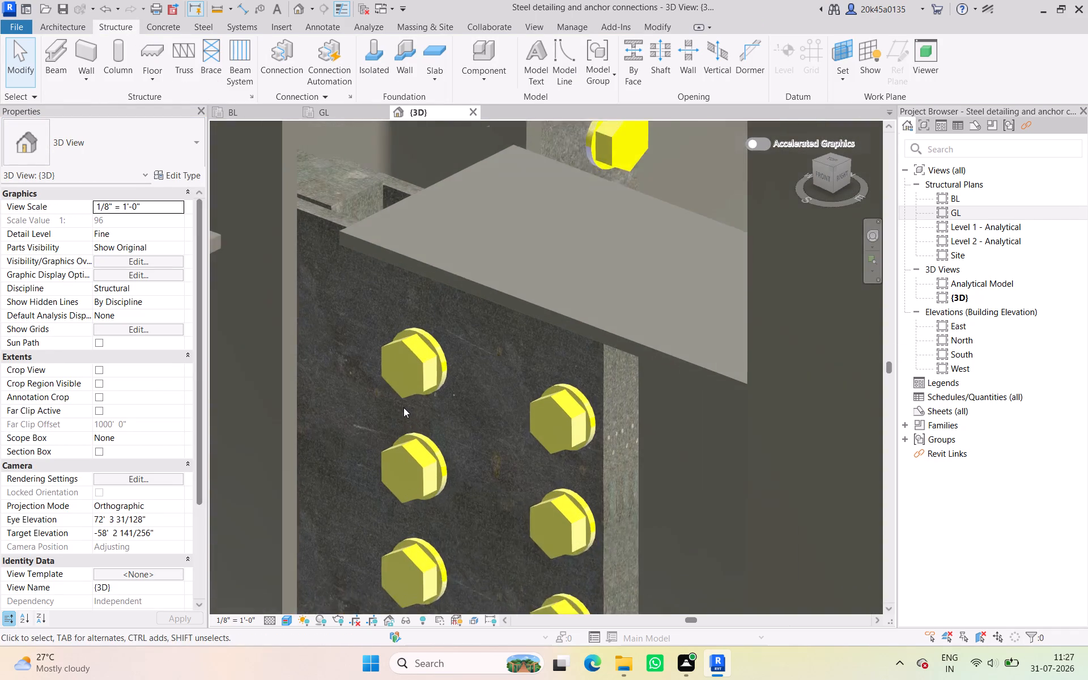
{"action": "scroll", "coordinate": [403, 407], "scroll_direction": "down", "scroll_amount": 18}
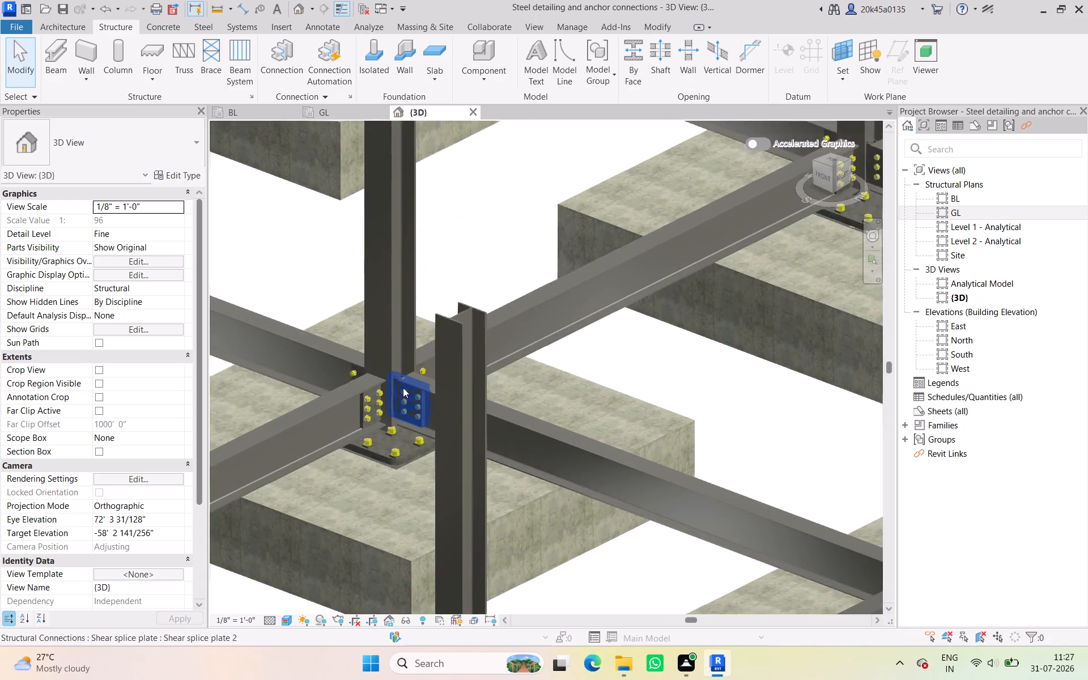
{"action": "scroll", "coordinate": [403, 388], "scroll_direction": "down", "scroll_amount": 11}
{"action": "middle_click_drag", "start_coordinate": [426, 413], "coordinate": [442, 447], "text": "shift"}
{"action": "scroll", "coordinate": [398, 384], "scroll_direction": "up", "scroll_amount": 11}
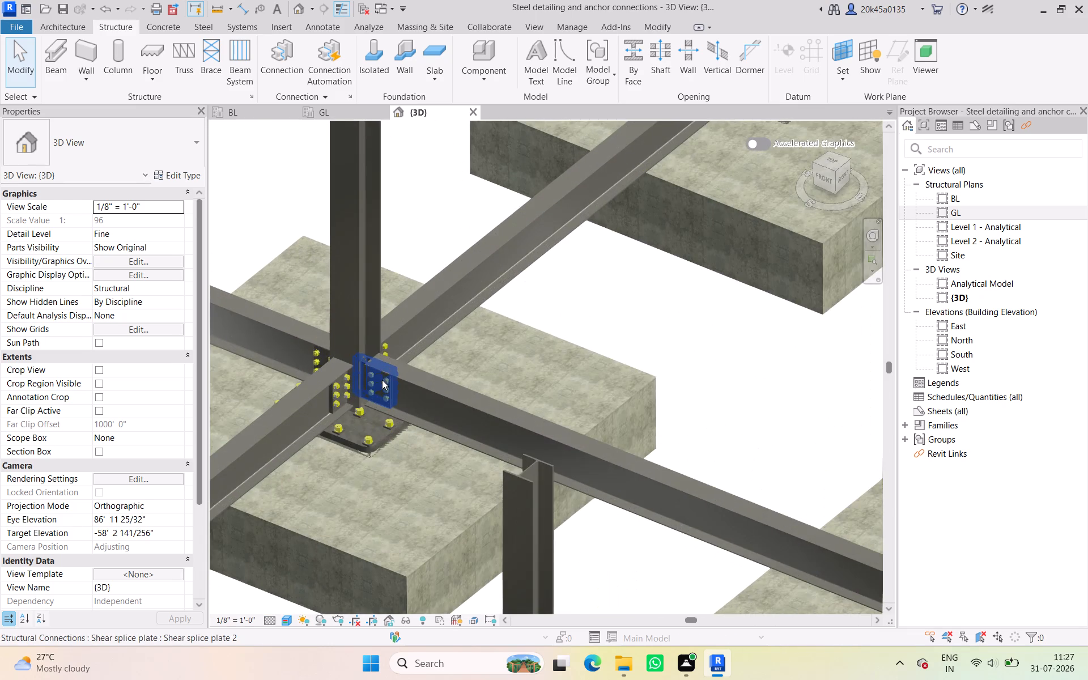
In the GL plan, copy the four Shear splice plate 2 connections at joint 11/5 along grid 5 to grids 10, 9 and 8.
{"action": "scroll", "coordinate": [382, 380], "scroll_direction": "up", "scroll_amount": 1}
{"action": "left_click", "coordinate": [382, 380]}
{"action": "left_click", "coordinate": [333, 398], "text": "ctrl"}
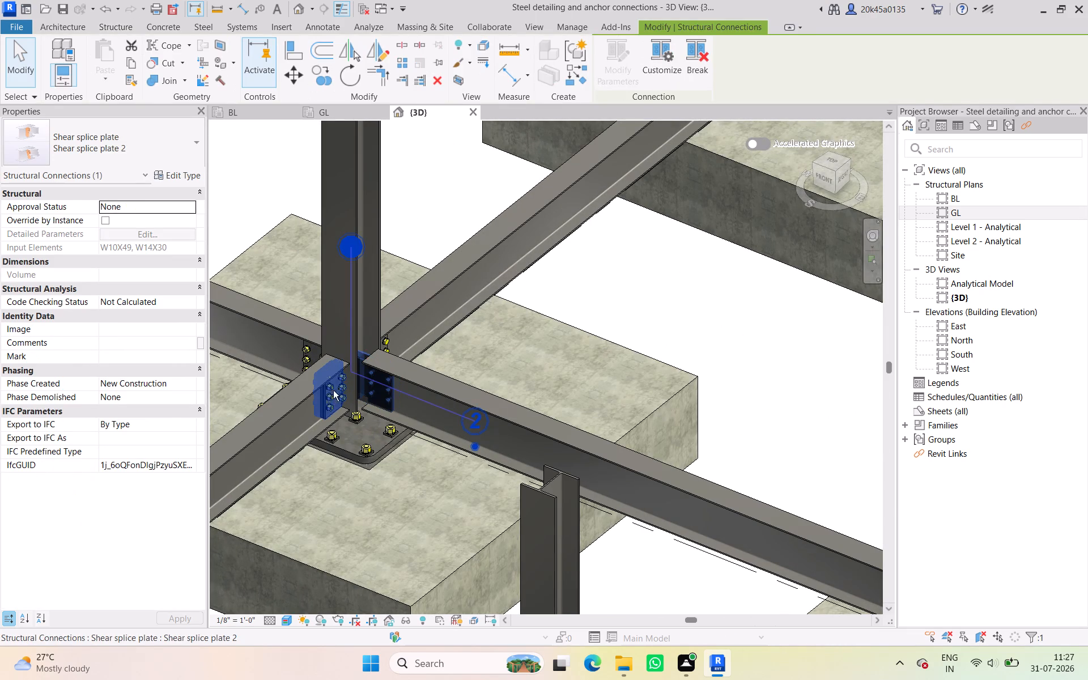
{"action": "left_click", "coordinate": [300, 353], "text": "ctrl"}
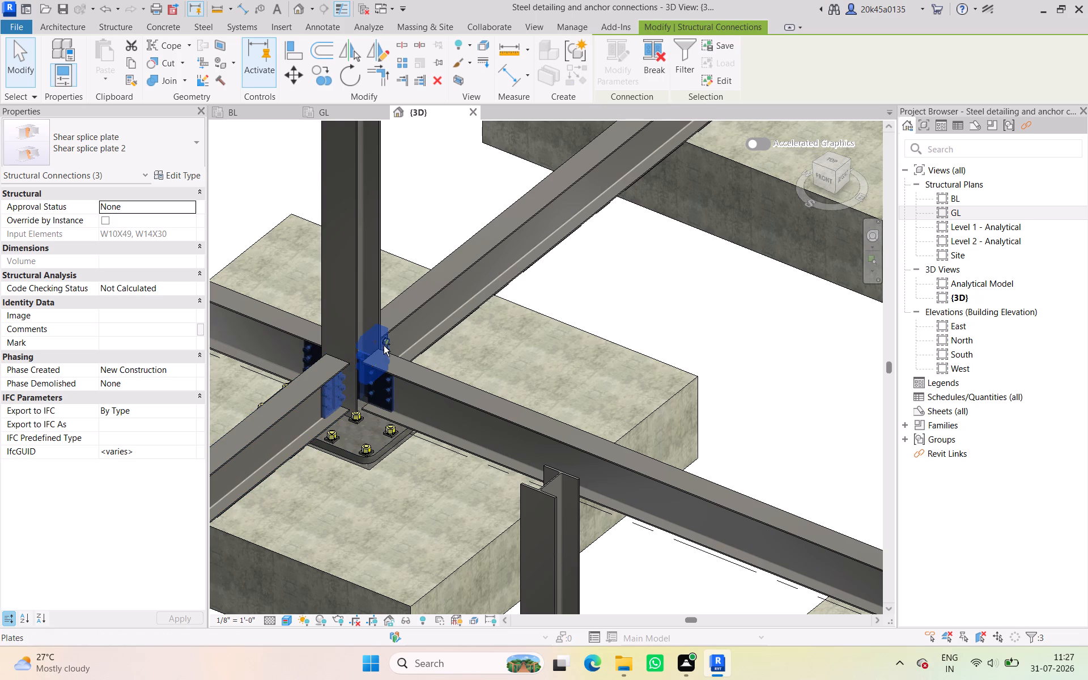
{"action": "left_click", "coordinate": [388, 346], "text": "ctrl"}
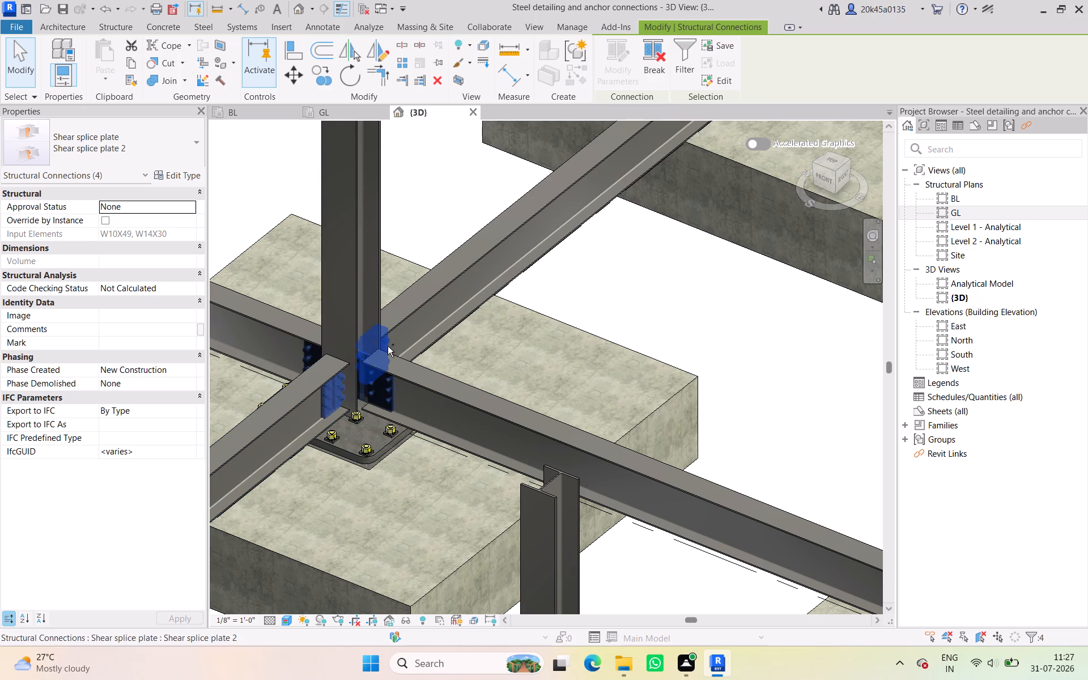
{"action": "scroll", "coordinate": [386, 348], "scroll_direction": "down", "scroll_amount": 5}
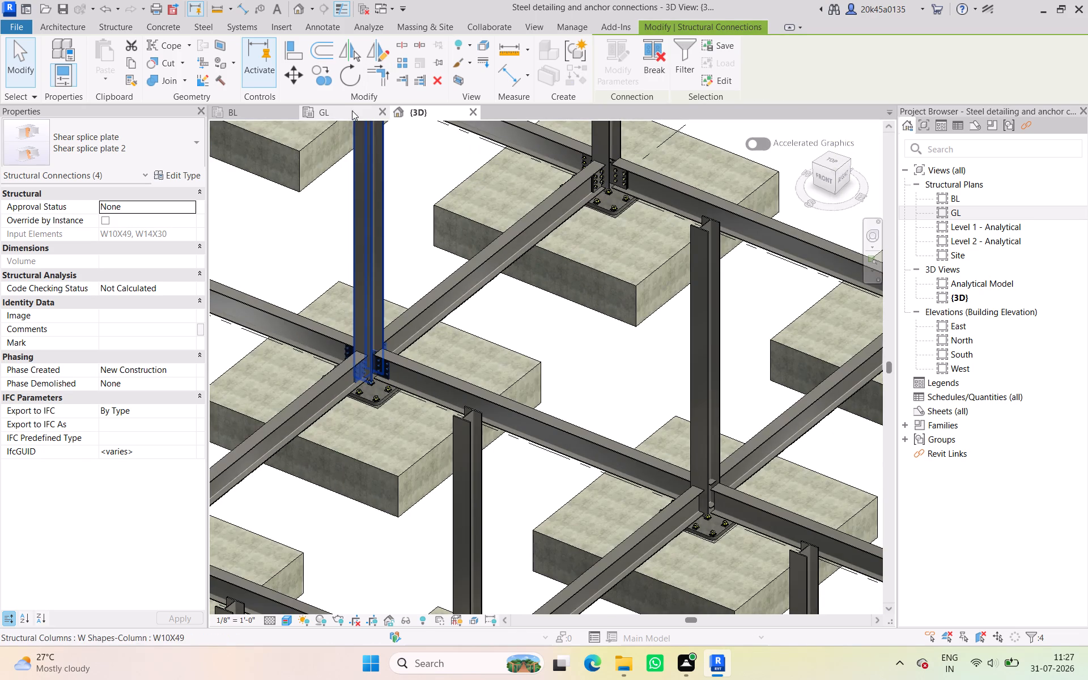
{"action": "left_click", "coordinate": [351, 113]}
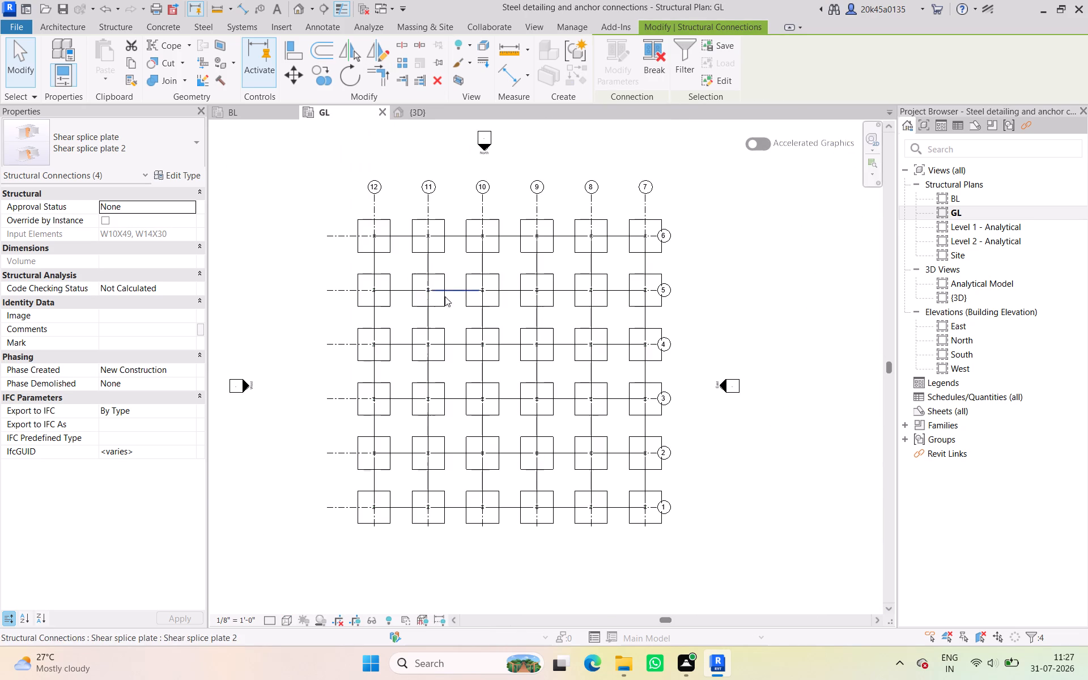
{"action": "left_click", "coordinate": [326, 76]}
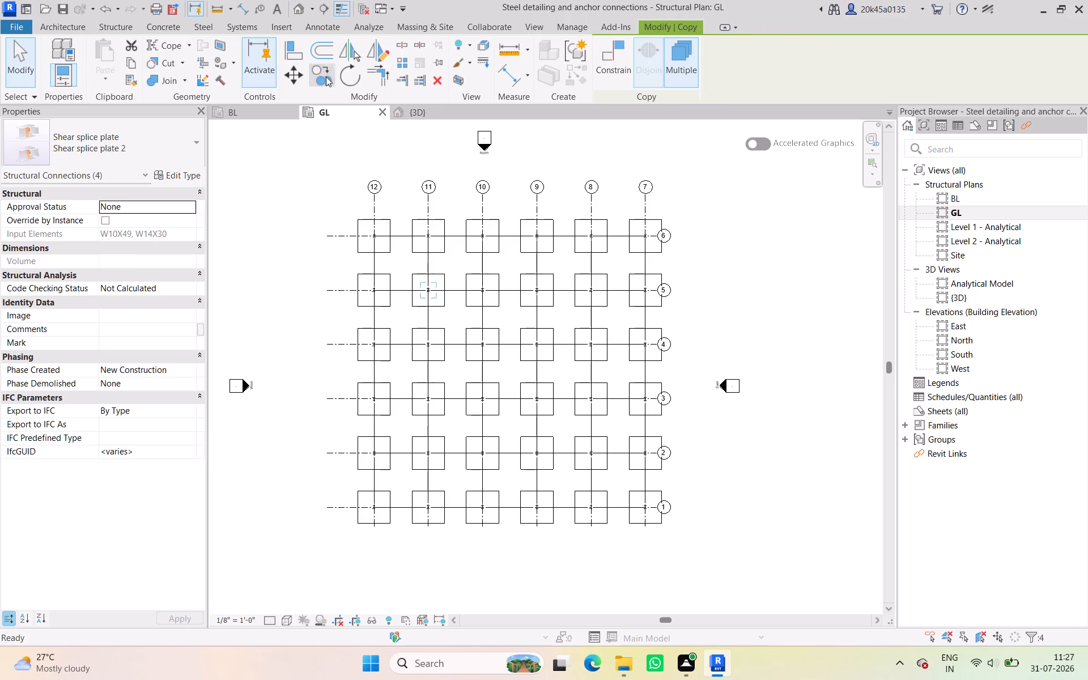
{"action": "left_click", "coordinate": [425, 205]}
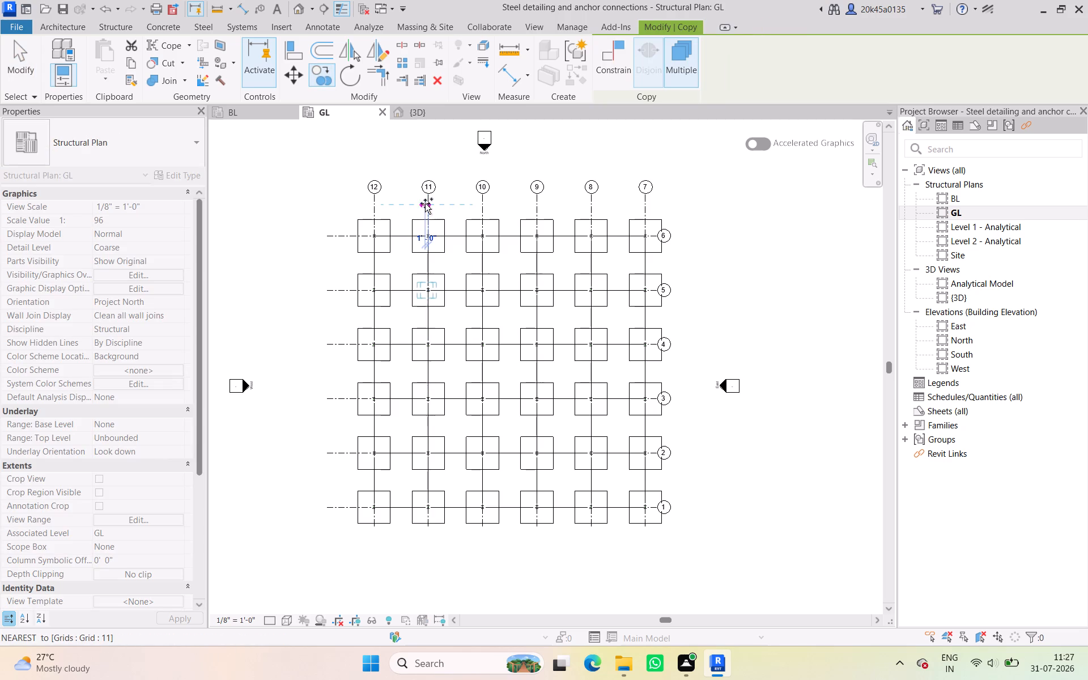
{"action": "left_click", "coordinate": [481, 209]}
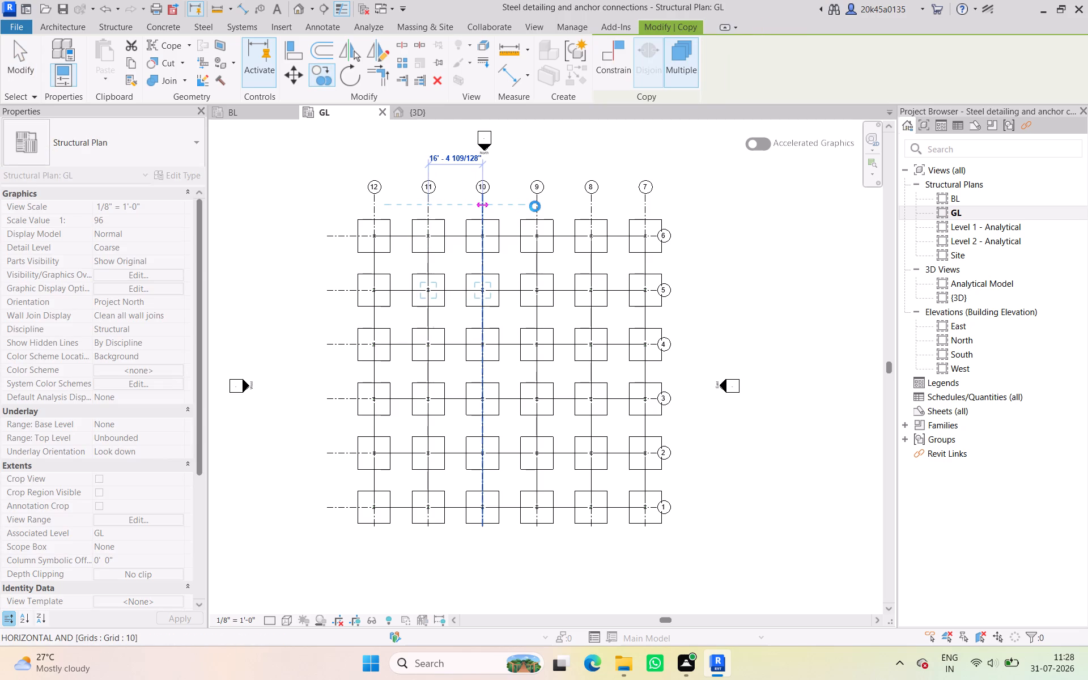
{"action": "left_click", "coordinate": [538, 206]}
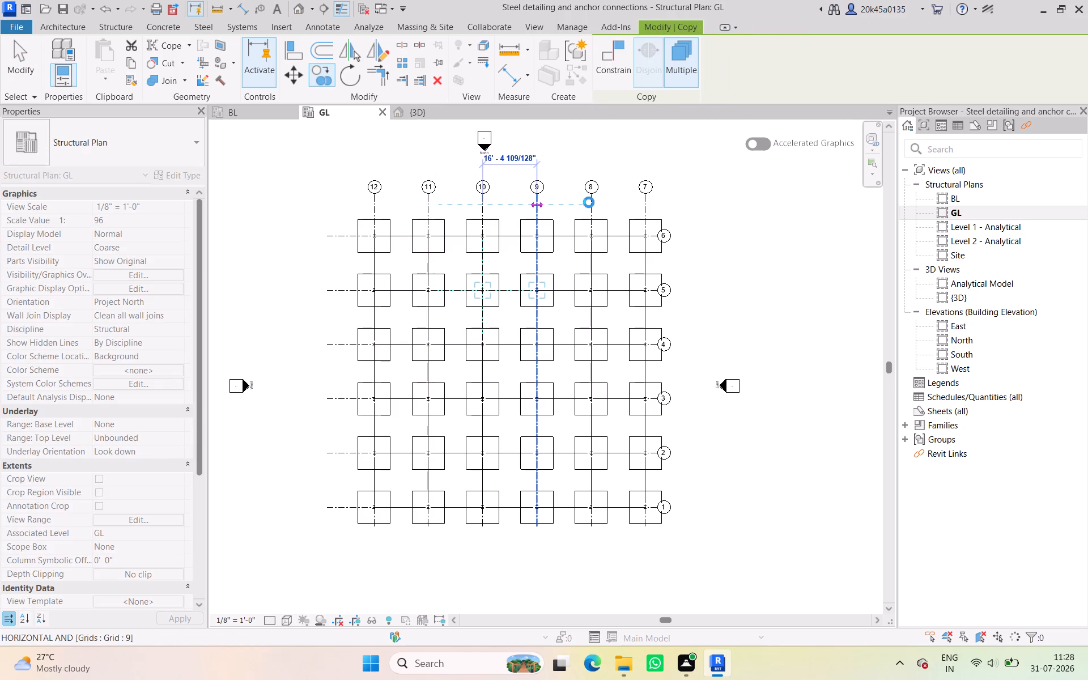
{"action": "left_click", "coordinate": [591, 206]}
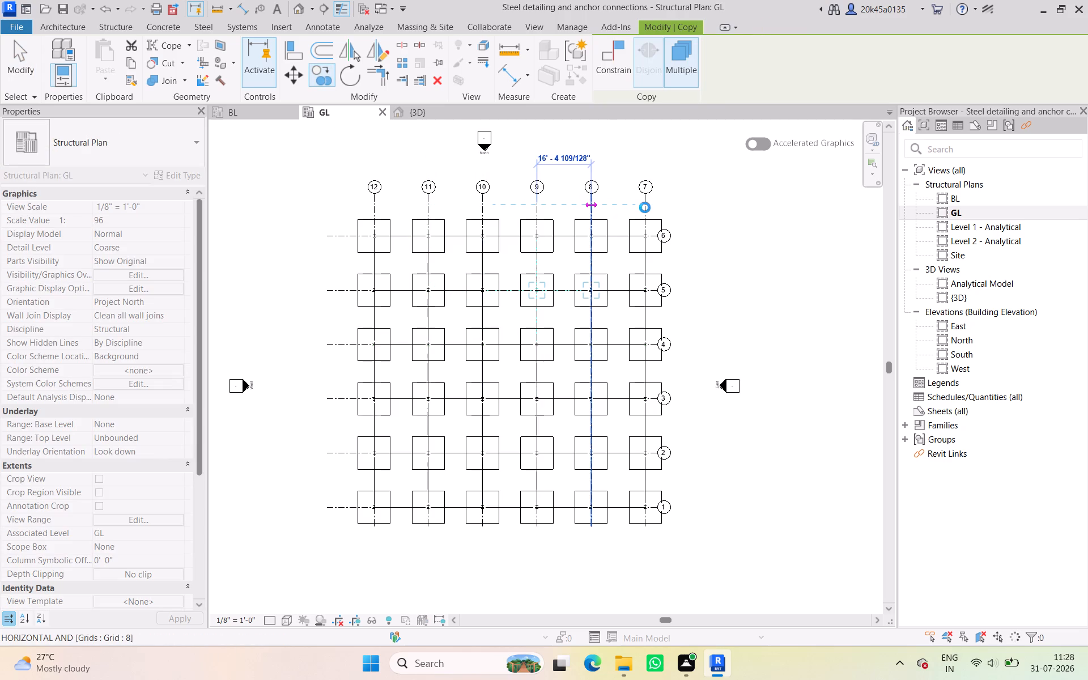
{"action": "key", "text": "Escape"}
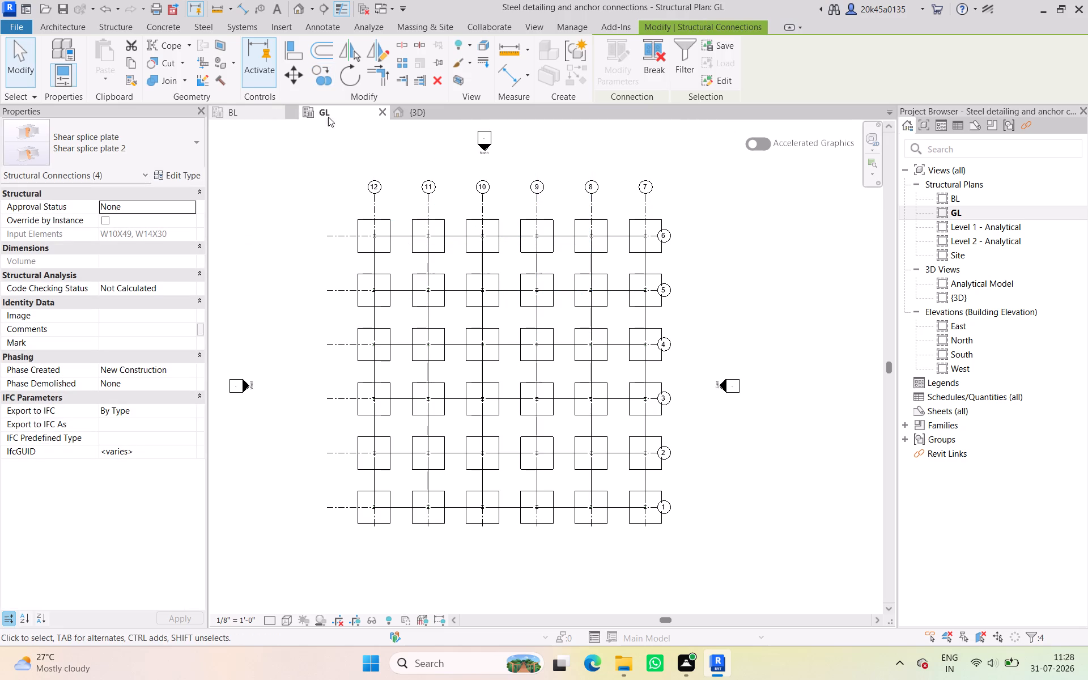
In the 3D view, select all sixteen Shear splice plate 2 connections on grid 5 at joints 8/5, 9/5, 10/5 and 11/5.
{"action": "left_click", "coordinate": [426, 113]}
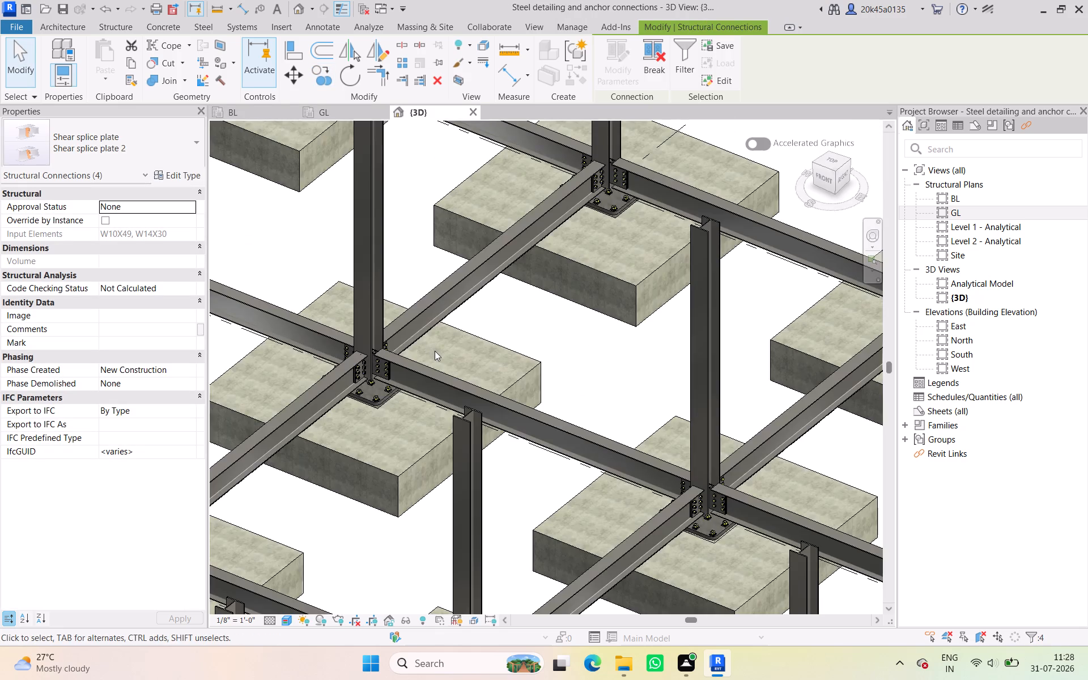
{"action": "scroll", "coordinate": [435, 351], "scroll_direction": "down", "scroll_amount": 5}
{"action": "middle_click_drag", "start_coordinate": [424, 348], "coordinate": [319, 278]}
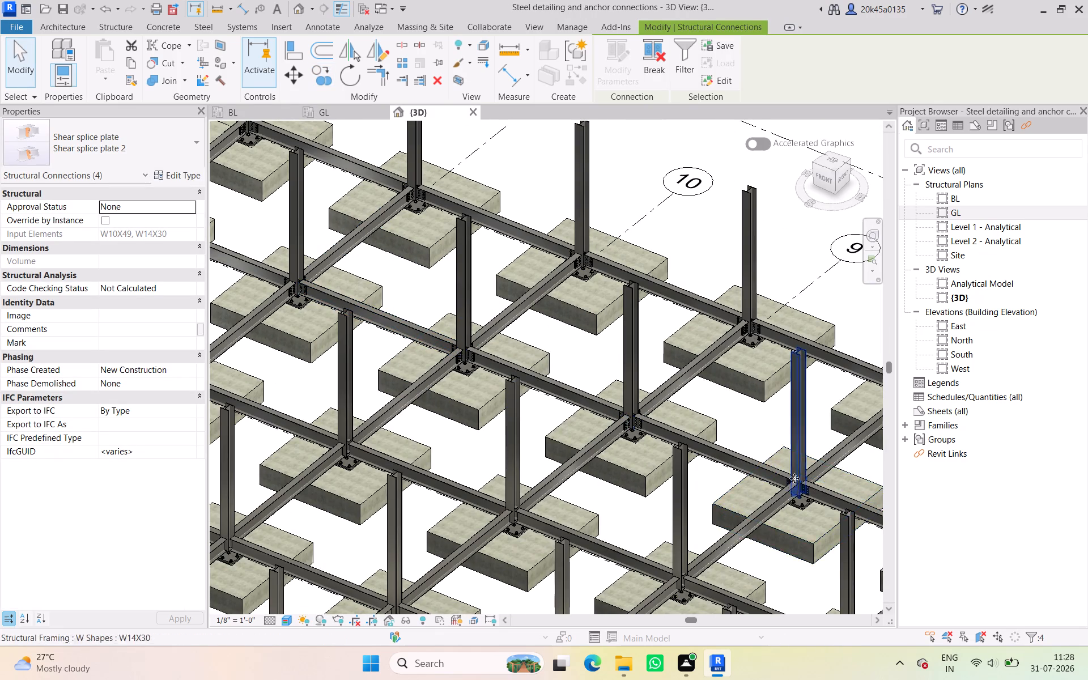
{"action": "scroll", "coordinate": [797, 482], "scroll_direction": "up", "scroll_amount": 6}
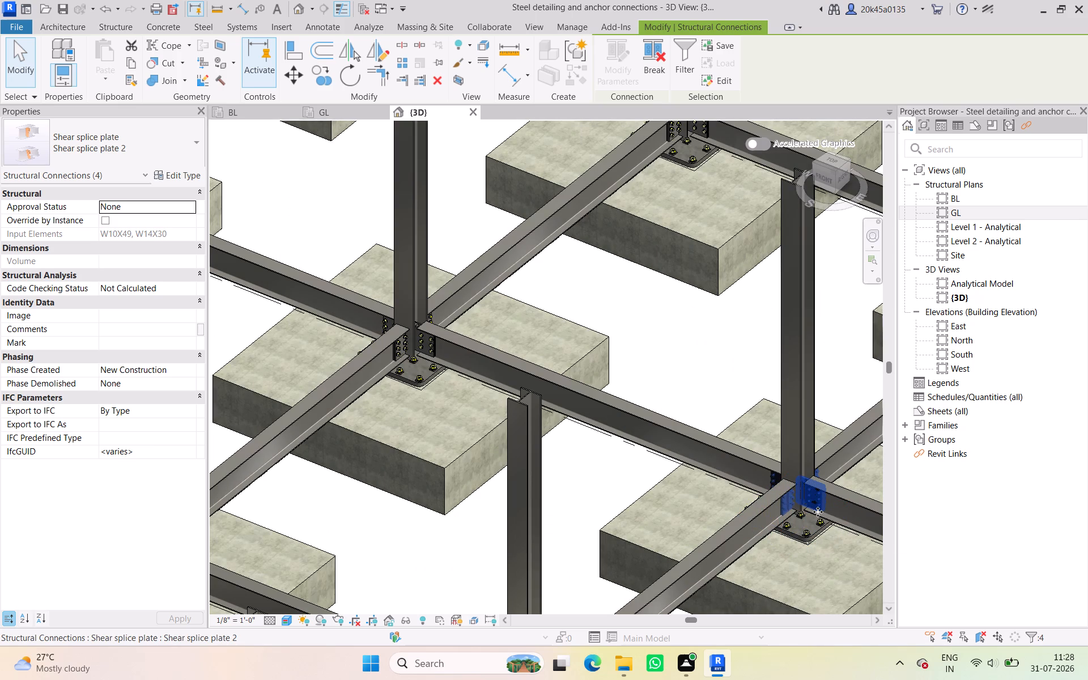
{"action": "left_click", "coordinate": [818, 512]}
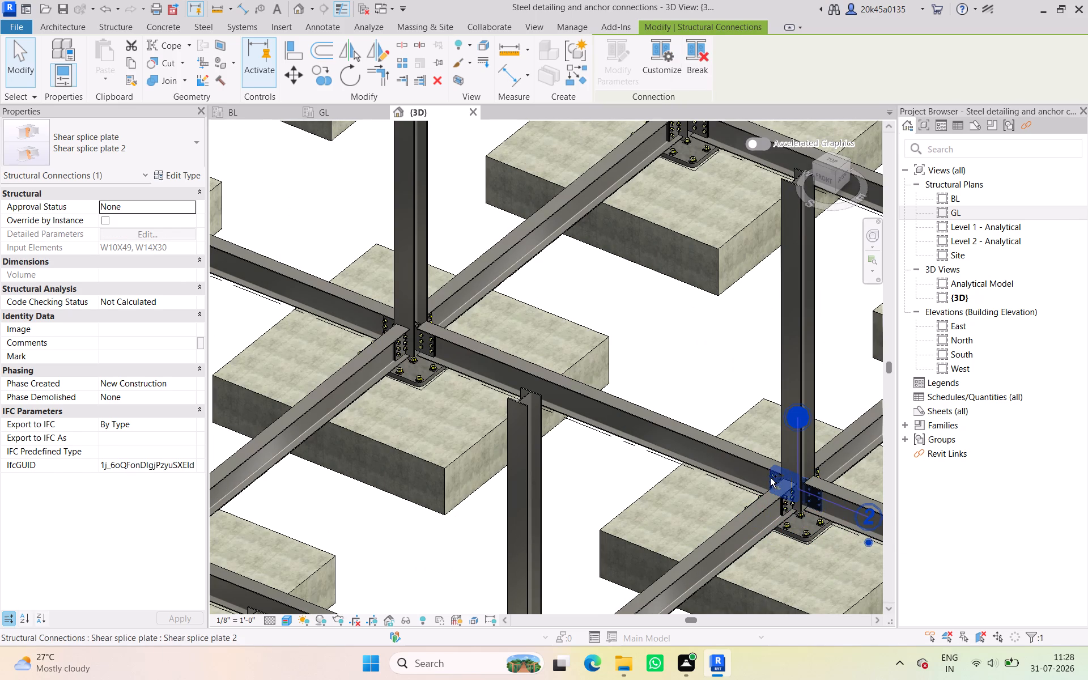
{"action": "left_click", "coordinate": [770, 478], "text": "ctrl"}
{"action": "scroll", "coordinate": [788, 489], "scroll_direction": "up", "scroll_amount": 5}
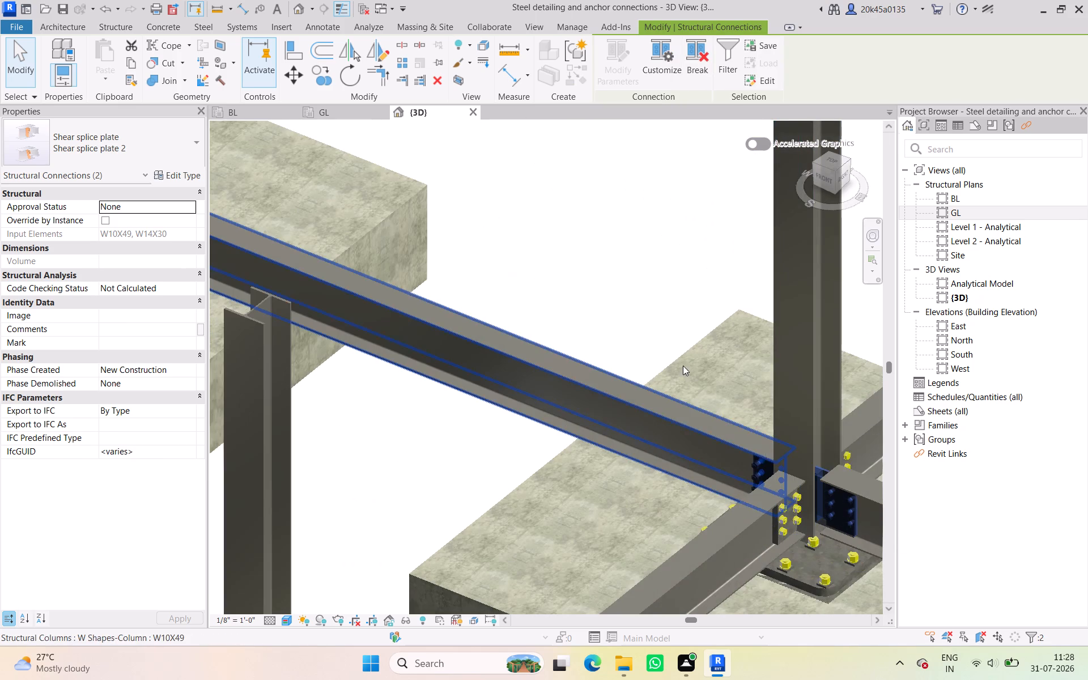
{"action": "left_click", "coordinate": [779, 521], "text": "ctrl"}
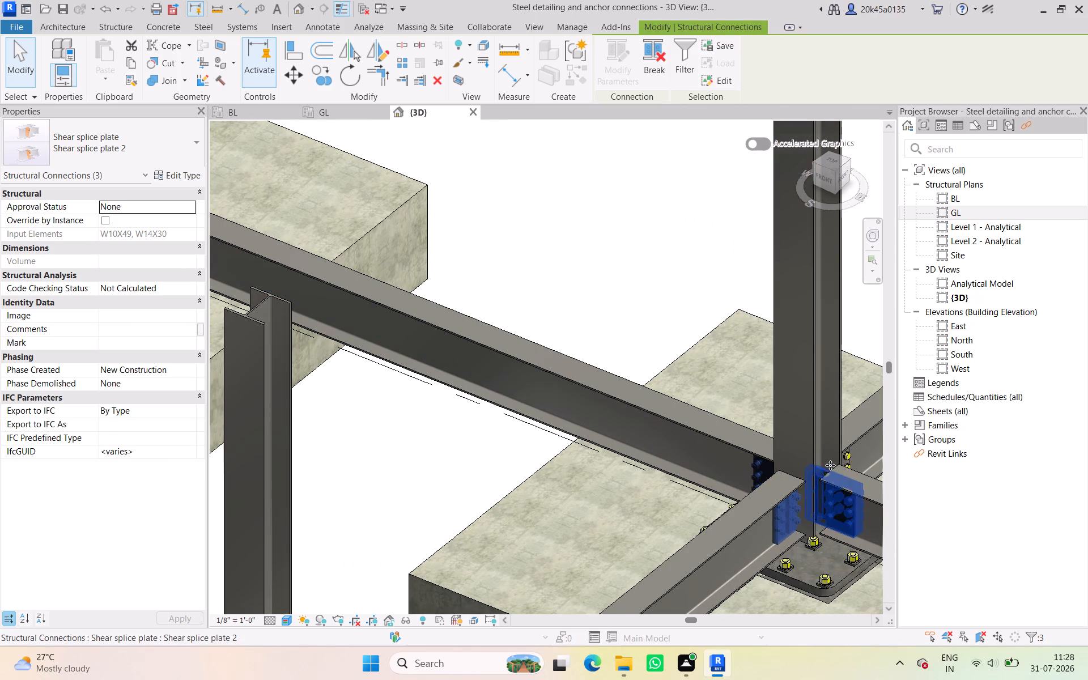
{"action": "left_click", "coordinate": [848, 460], "text": "ctrl"}
{"action": "middle_click_drag", "start_coordinate": [487, 422], "coordinate": [853, 598]}
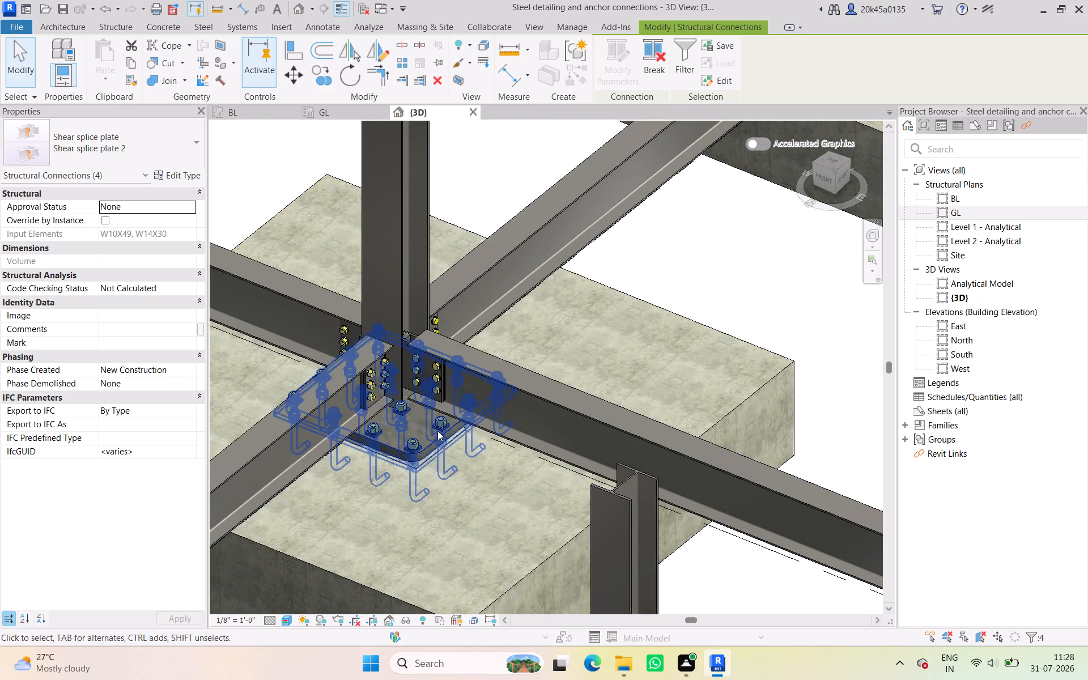
{"action": "left_click", "coordinate": [423, 373], "text": "ctrl"}
{"action": "left_click", "coordinate": [366, 379], "text": "ctrl"}
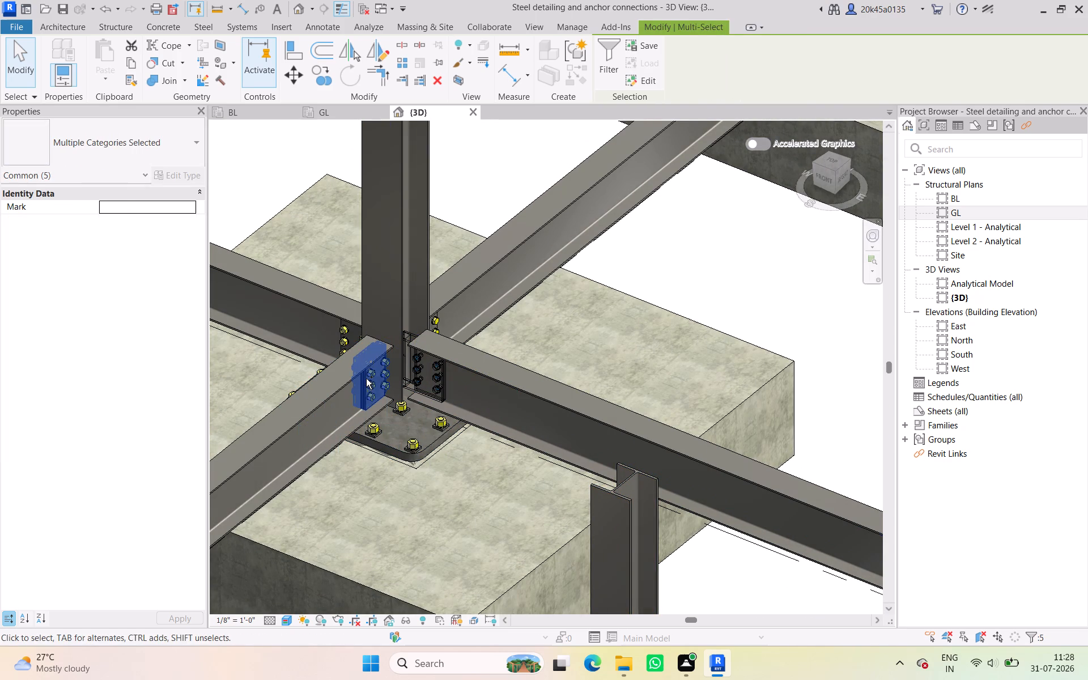
{"action": "left_click", "coordinate": [434, 322], "text": "ctrl"}
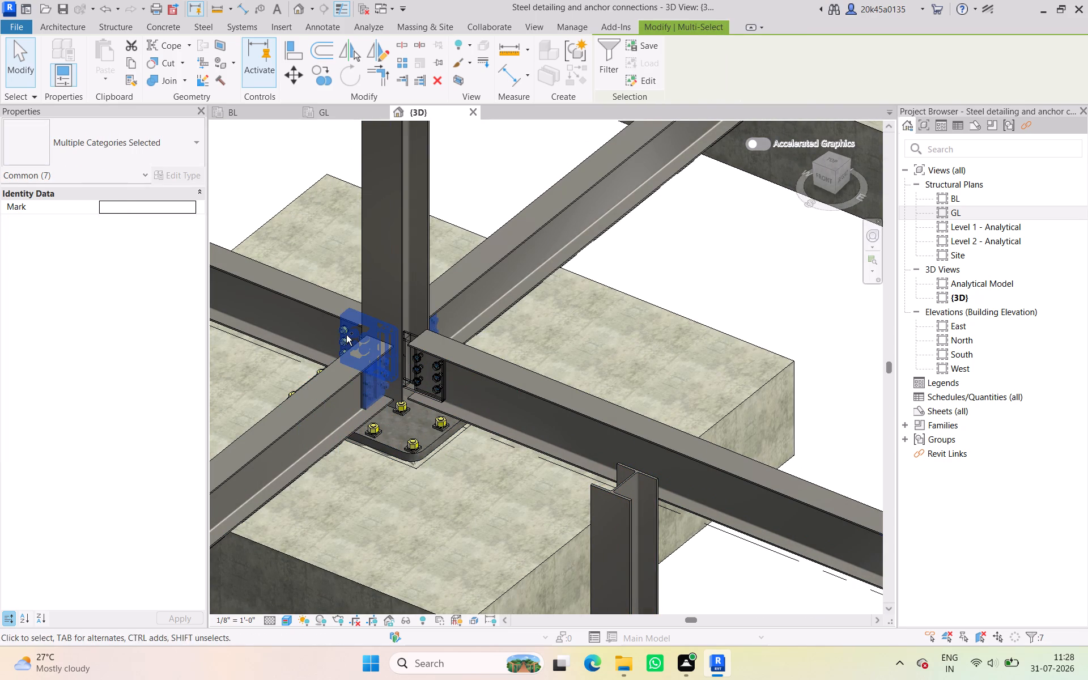
{"action": "left_click", "coordinate": [346, 335], "text": "ctrl"}
{"action": "middle_click_drag", "start_coordinate": [345, 373], "coordinate": [997, 596]}
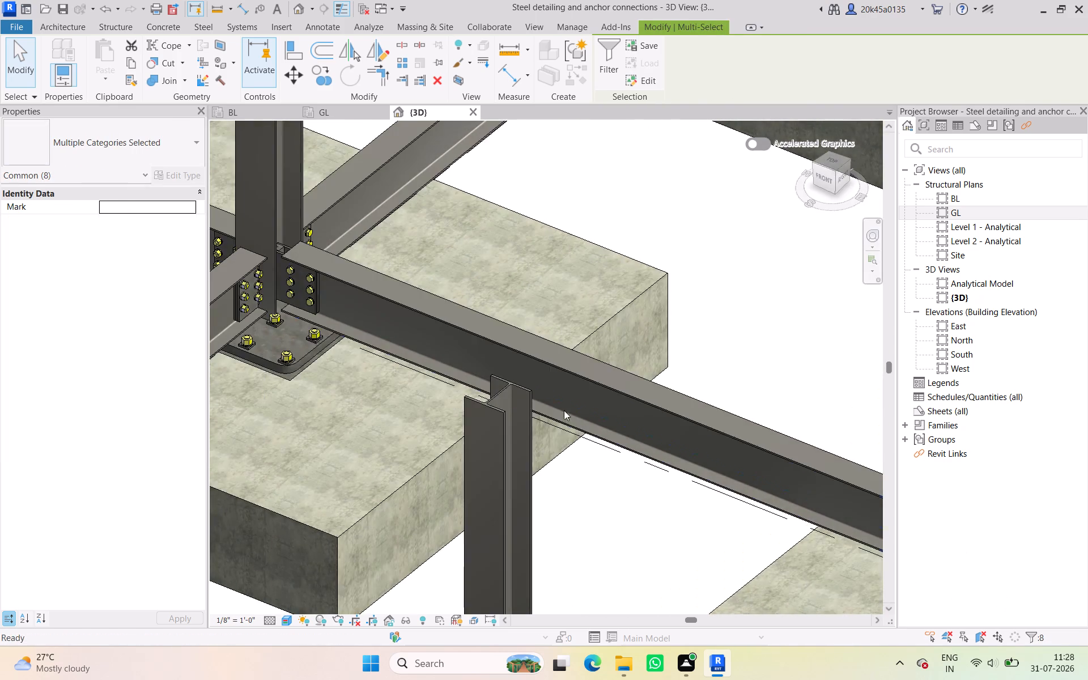
{"action": "middle_click_drag", "start_coordinate": [536, 411], "coordinate": [795, 610]}
{"action": "left_click", "coordinate": [515, 494], "text": "ctrl"}
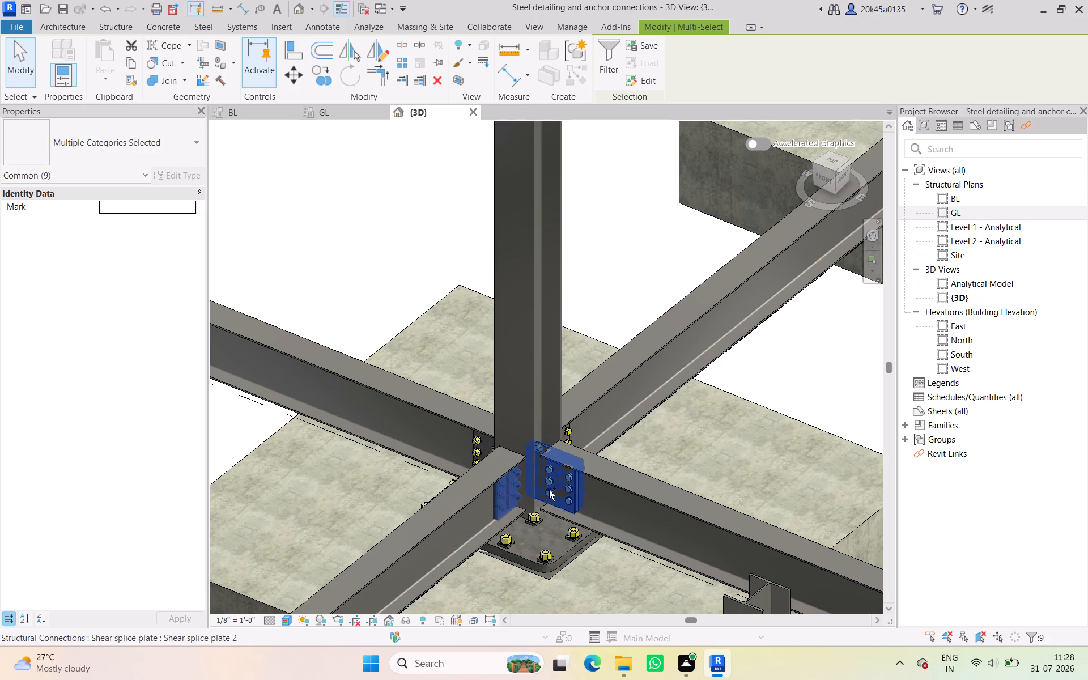
{"action": "left_click", "coordinate": [554, 491], "text": "ctrl"}
{"action": "left_click", "coordinate": [573, 437], "text": "ctrl"}
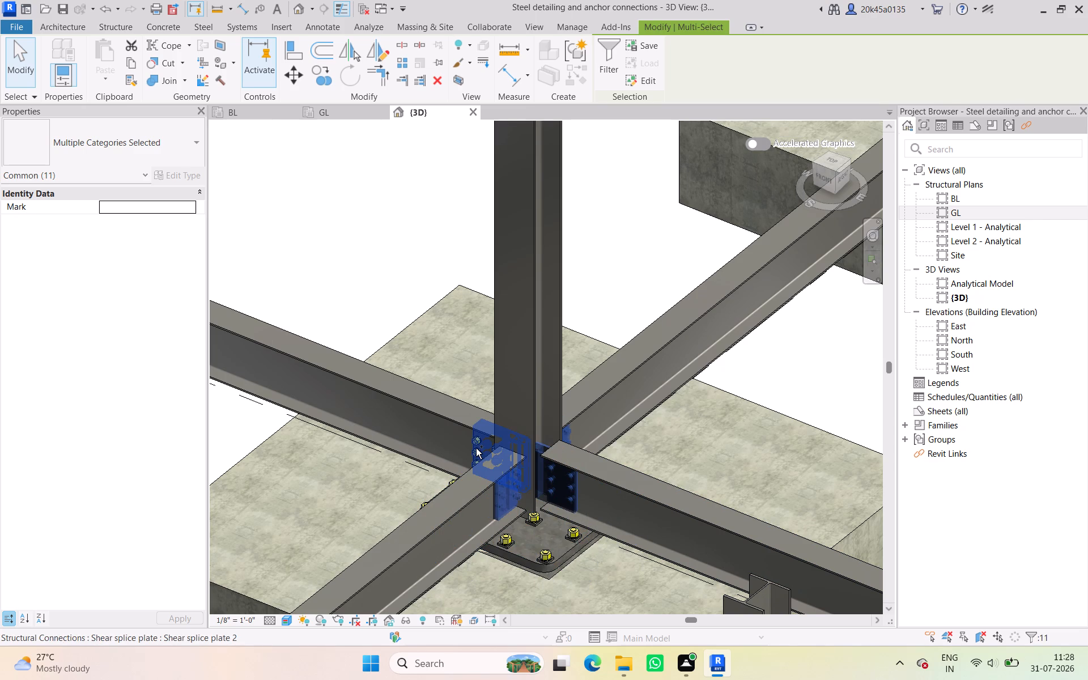
{"action": "left_click", "coordinate": [476, 448], "text": "ctrl"}
{"action": "middle_click_drag", "start_coordinate": [364, 465], "coordinate": [984, 669]}
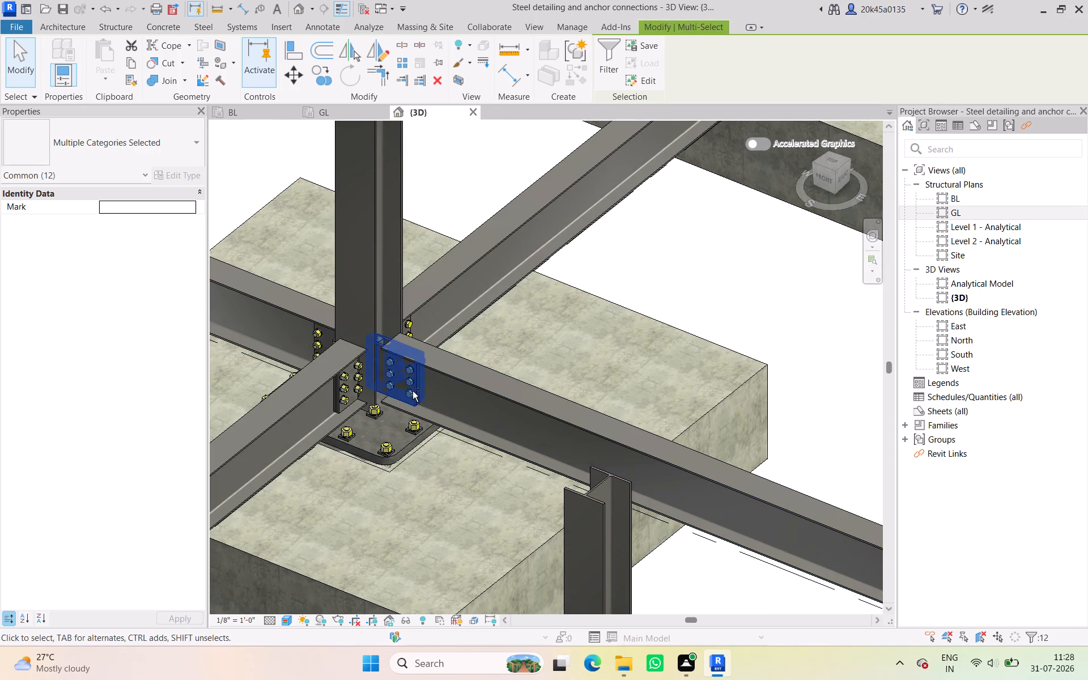
{"action": "left_click", "coordinate": [409, 389], "text": "ctrl"}
{"action": "left_click", "coordinate": [350, 391], "text": "ctrl"}
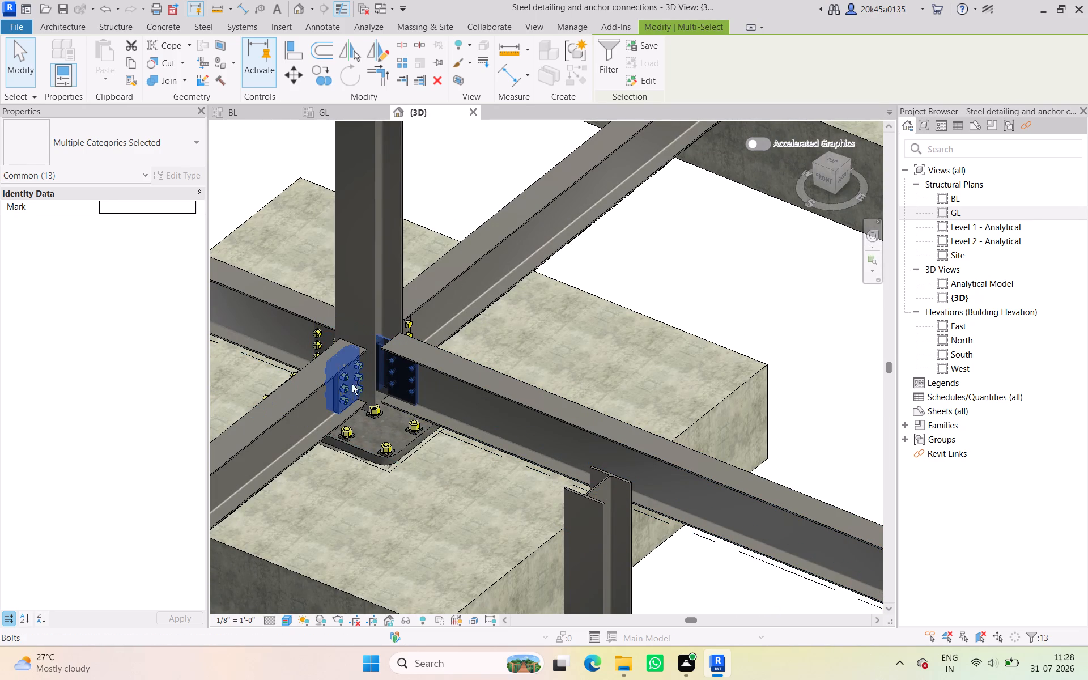
{"action": "left_click", "coordinate": [409, 328], "text": "ctrl"}
{"action": "left_click", "coordinate": [312, 343], "text": "ctrl"}
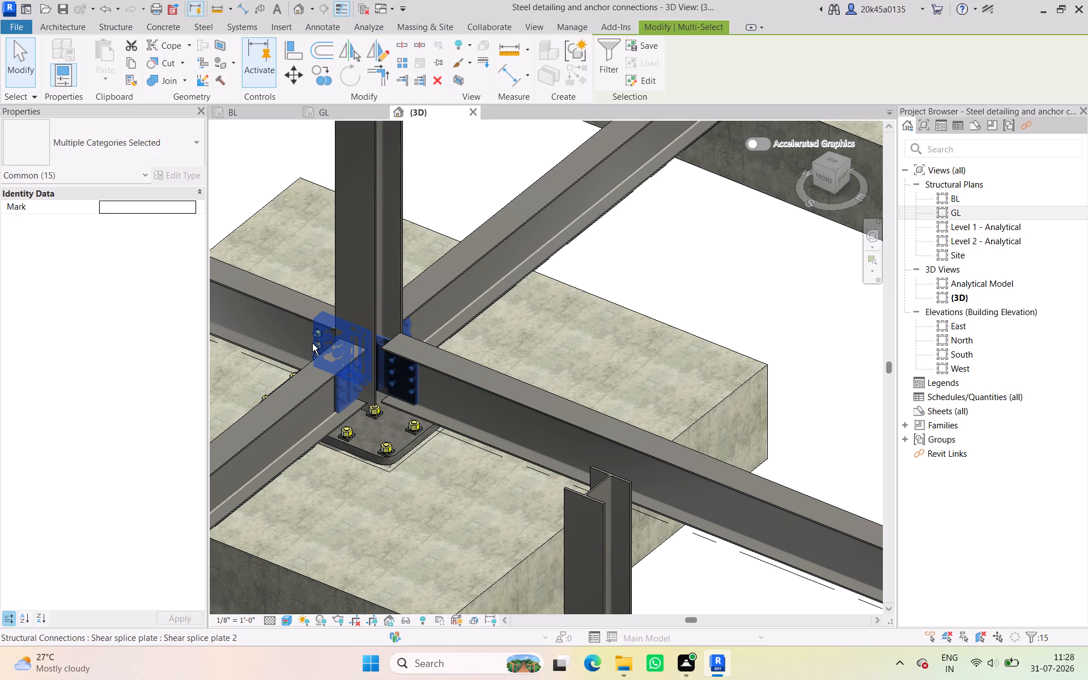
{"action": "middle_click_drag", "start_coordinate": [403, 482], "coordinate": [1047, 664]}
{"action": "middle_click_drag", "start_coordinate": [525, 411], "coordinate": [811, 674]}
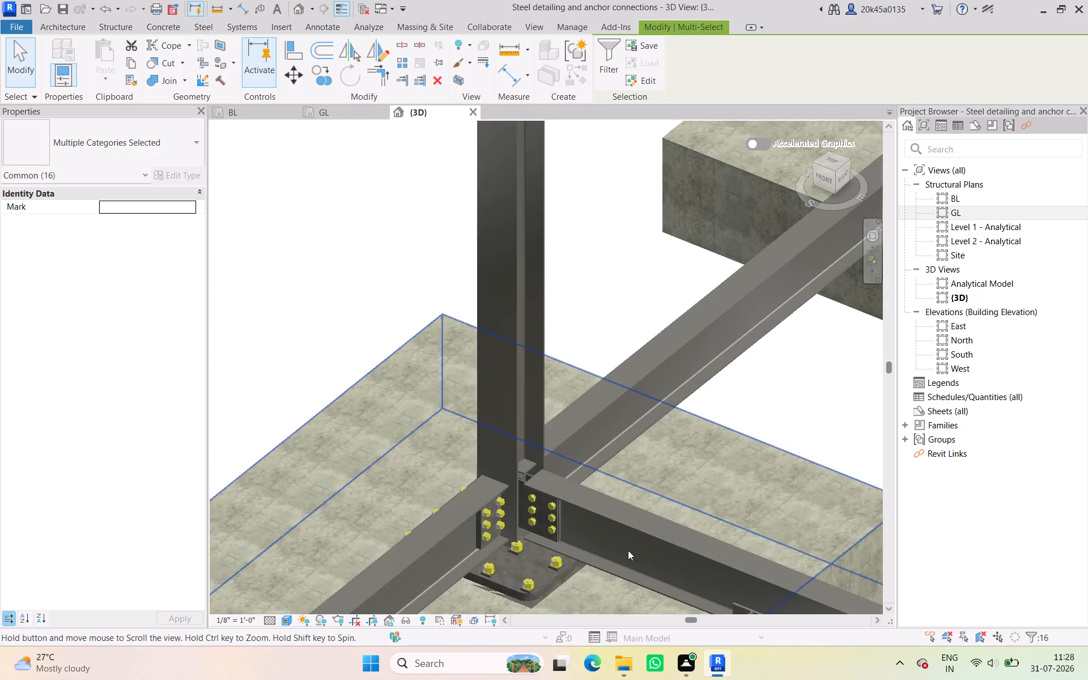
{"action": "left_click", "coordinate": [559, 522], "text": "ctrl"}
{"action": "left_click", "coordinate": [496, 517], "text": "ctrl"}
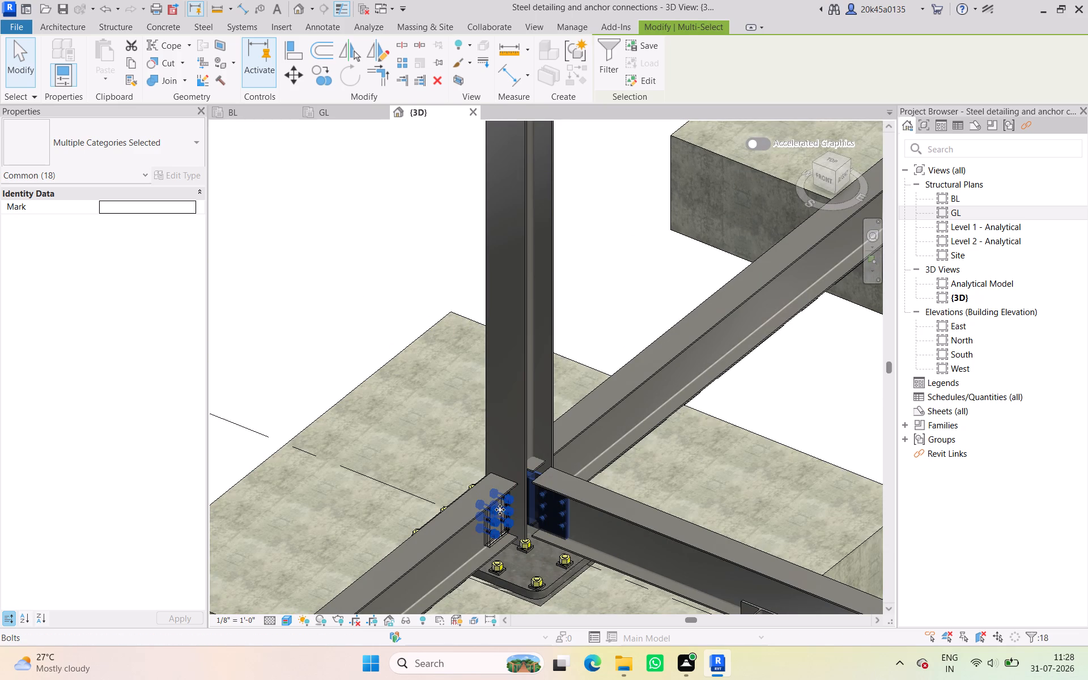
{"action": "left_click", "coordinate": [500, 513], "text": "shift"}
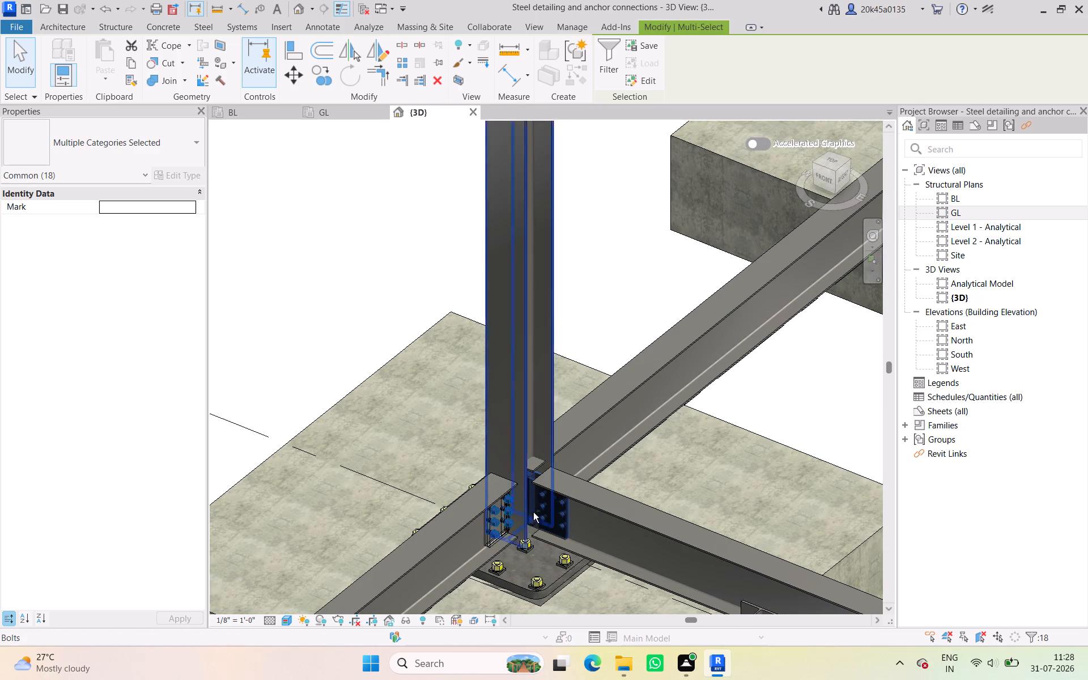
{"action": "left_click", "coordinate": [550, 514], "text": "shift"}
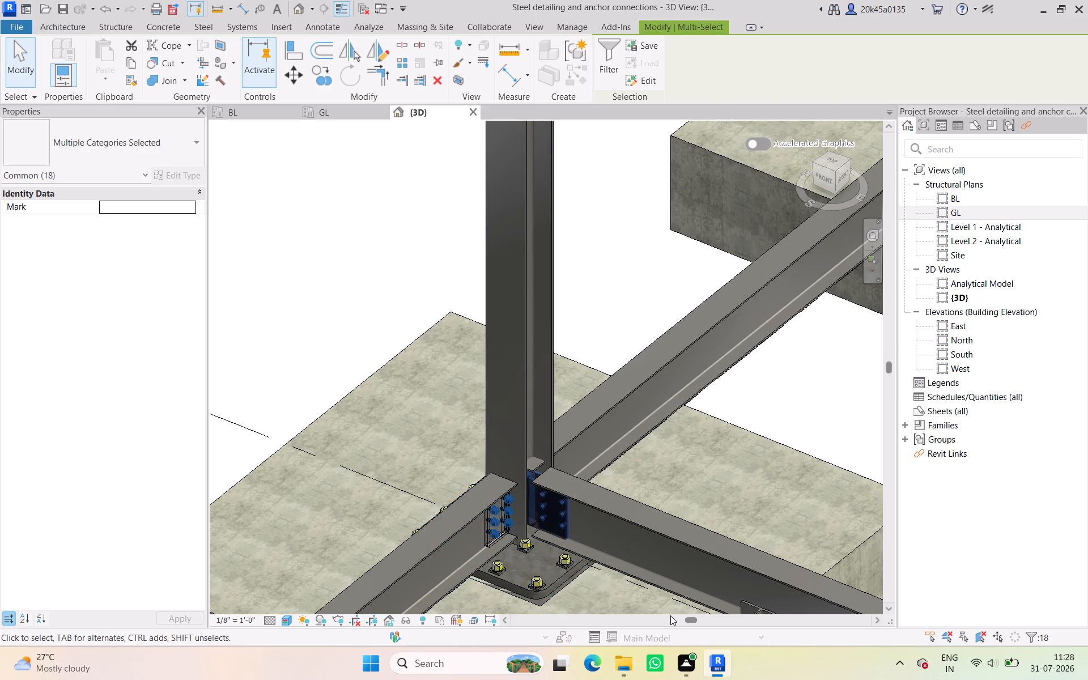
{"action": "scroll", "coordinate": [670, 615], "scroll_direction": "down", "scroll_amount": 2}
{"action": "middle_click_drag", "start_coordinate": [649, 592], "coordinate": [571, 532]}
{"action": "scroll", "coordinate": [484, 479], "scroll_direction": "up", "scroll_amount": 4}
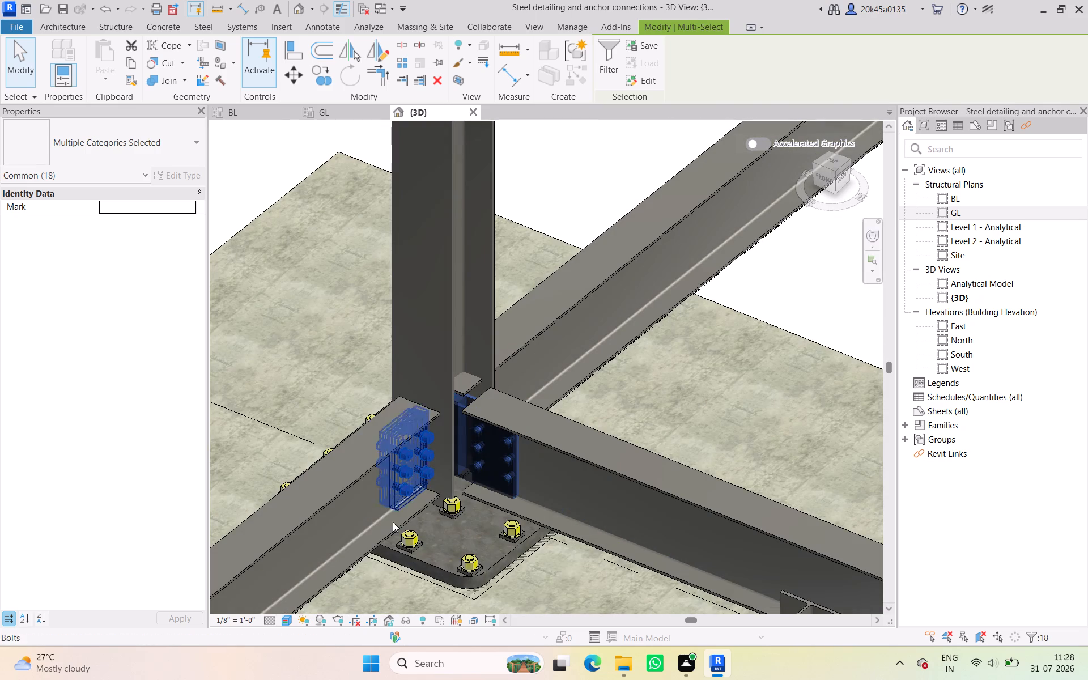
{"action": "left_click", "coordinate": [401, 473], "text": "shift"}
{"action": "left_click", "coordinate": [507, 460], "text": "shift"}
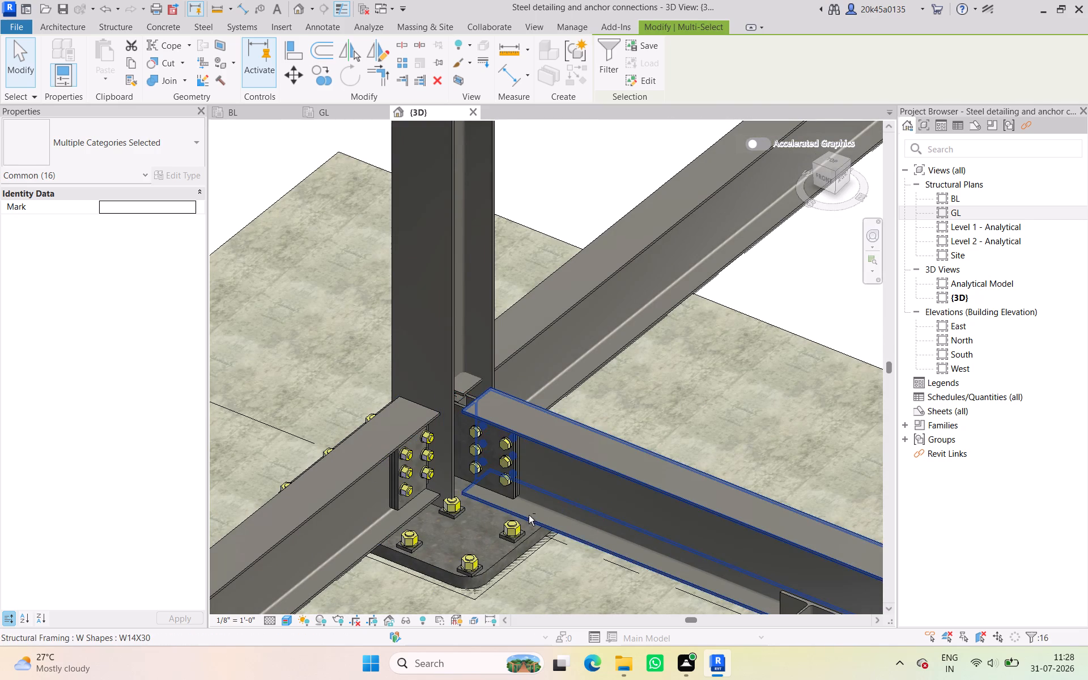
In the GL plan, copy the sixteen selected Shear splice plate 2 connections from grid 5 to grids 4, 3 and 2.
{"action": "scroll", "coordinate": [591, 537], "scroll_direction": "down", "scroll_amount": 9}
{"action": "middle_click_drag", "start_coordinate": [586, 518], "coordinate": [262, 375]}
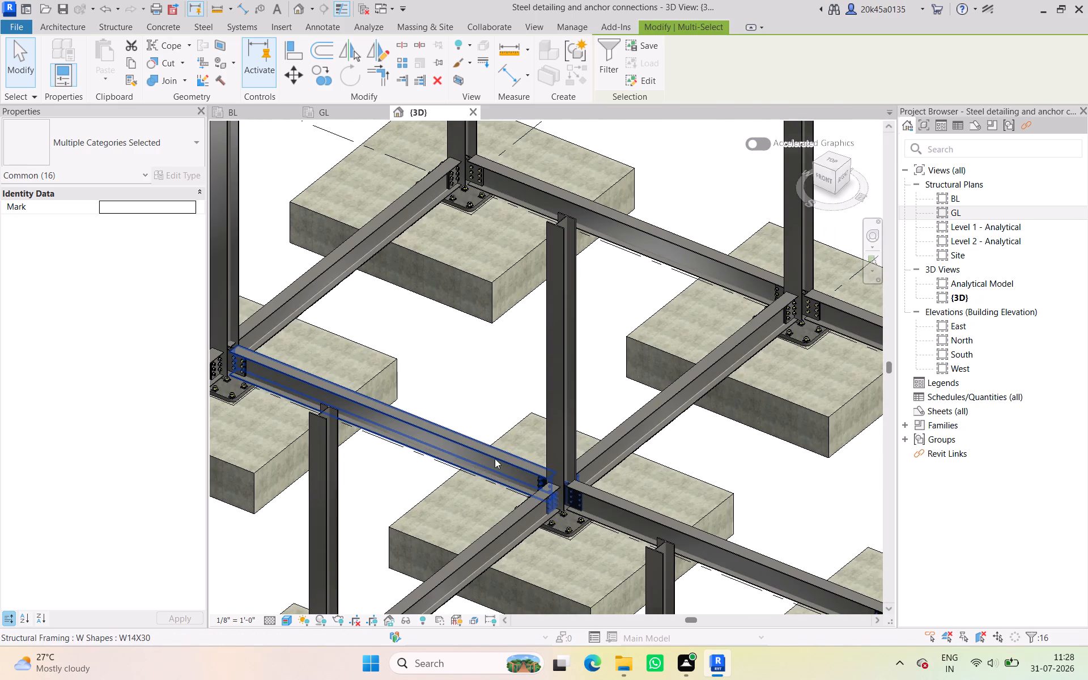
{"action": "left_click", "coordinate": [348, 113]}
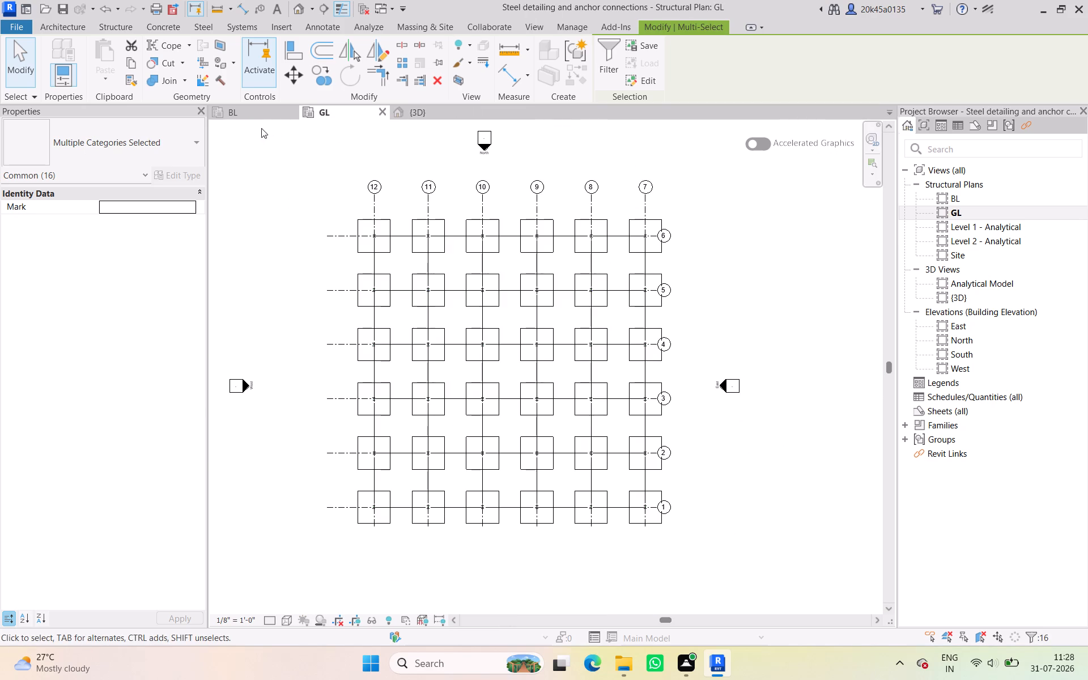
{"action": "left_click", "coordinate": [321, 79]}
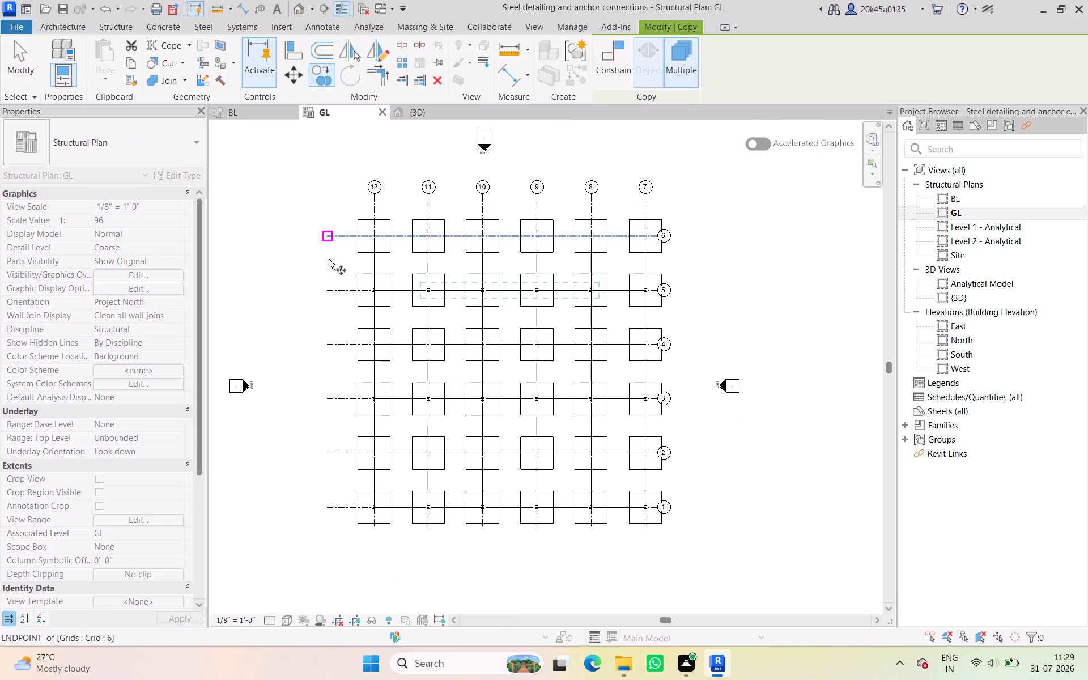
{"action": "left_click", "coordinate": [342, 291]}
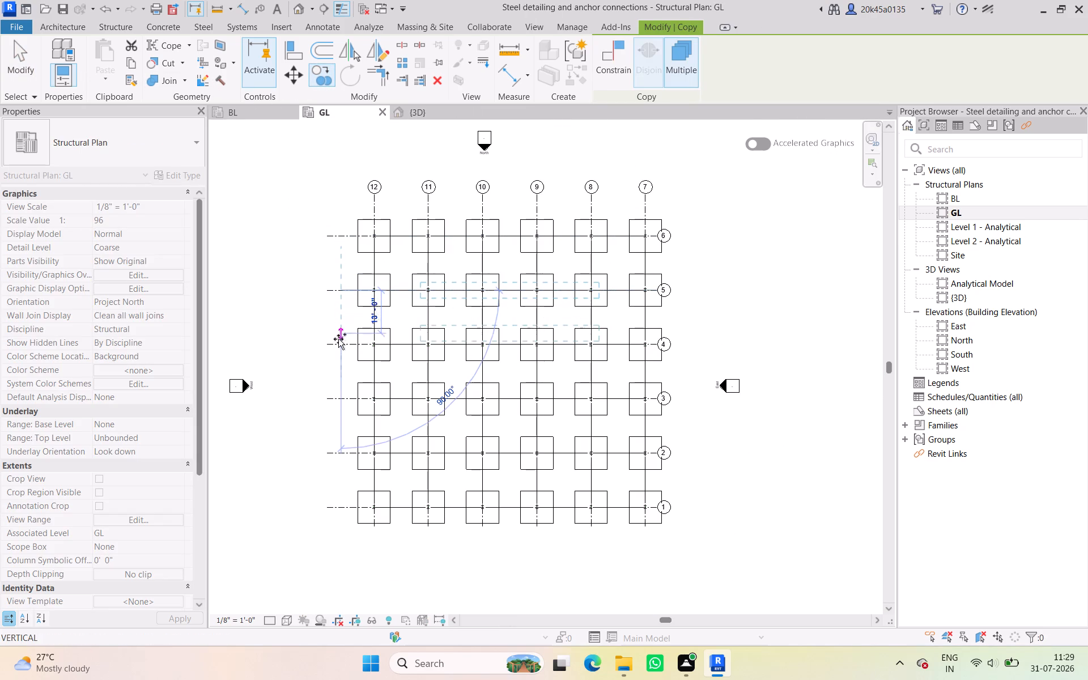
{"action": "left_click", "coordinate": [340, 341]}
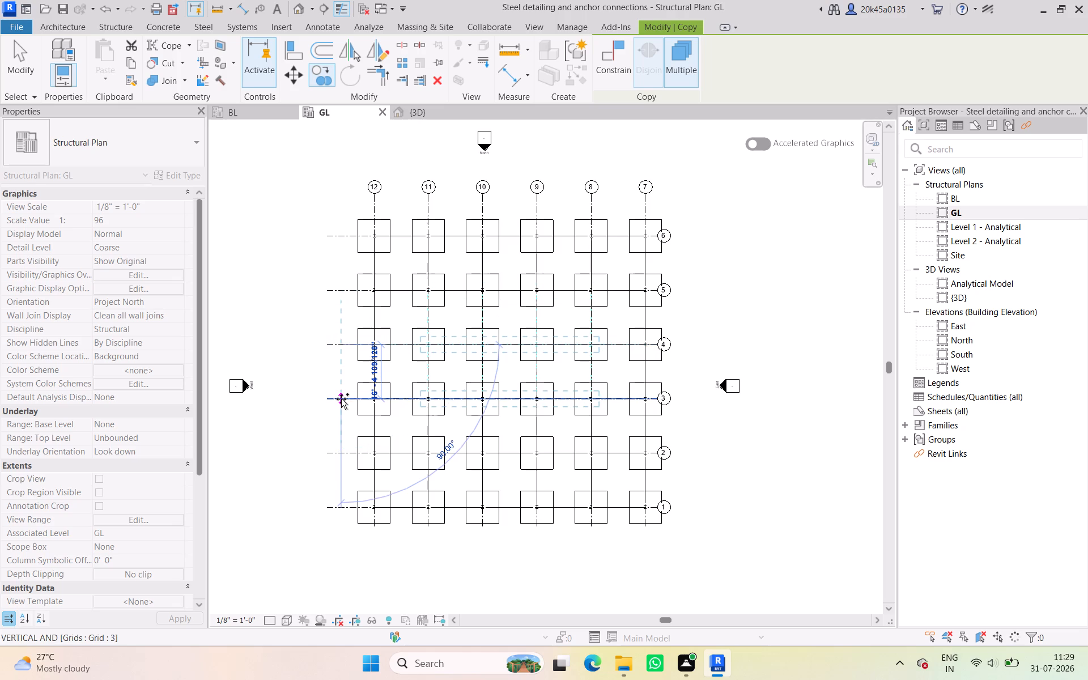
{"action": "left_click", "coordinate": [340, 400]}
{"action": "left_click", "coordinate": [341, 453]}
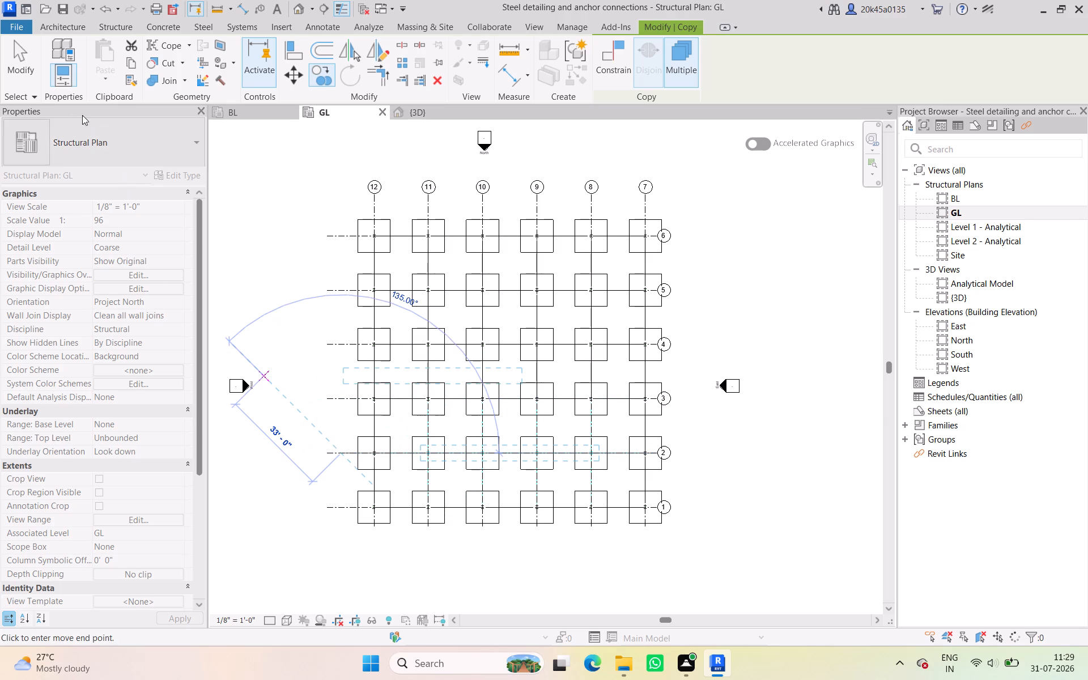
{"action": "left_click", "coordinate": [5, 58]}
{"action": "left_click", "coordinate": [10, 59]}
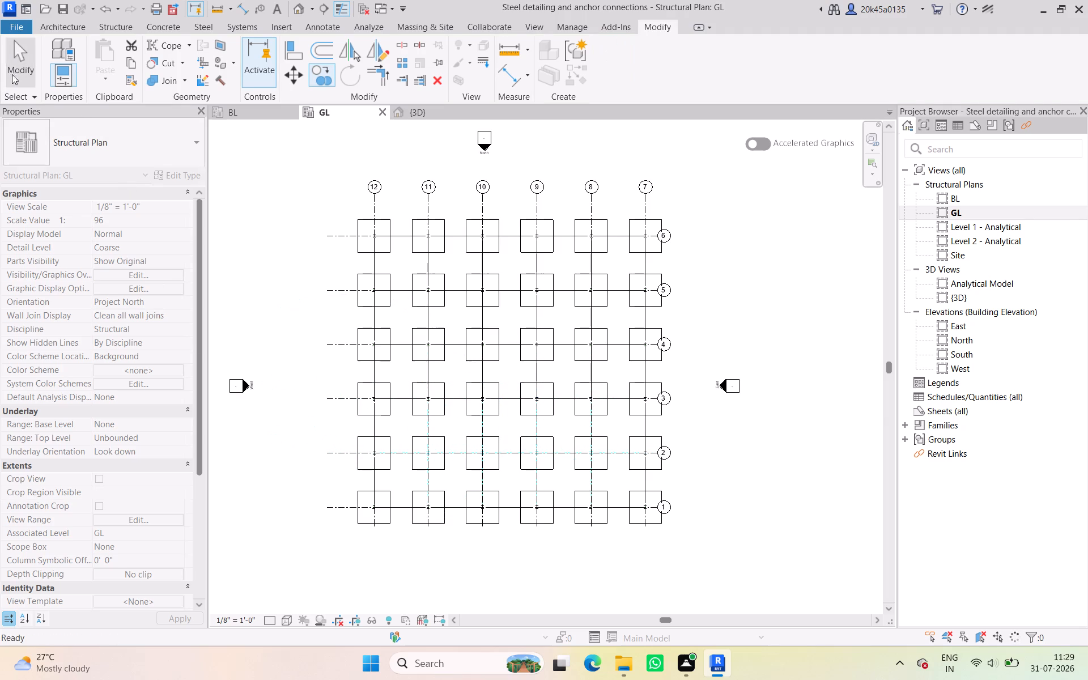
{"action": "left_click", "coordinate": [28, 58]}
{"action": "scroll", "coordinate": [304, 310], "scroll_direction": "down", "scroll_amount": 4}
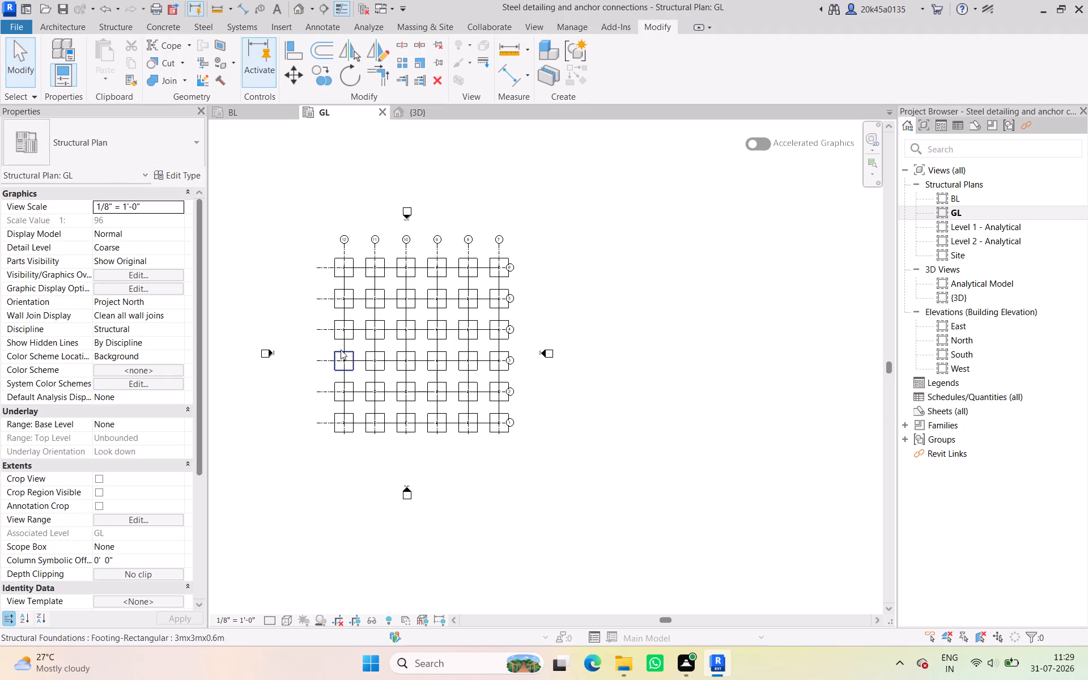
Save the project.
{"action": "key", "text": "ctrl+s"}
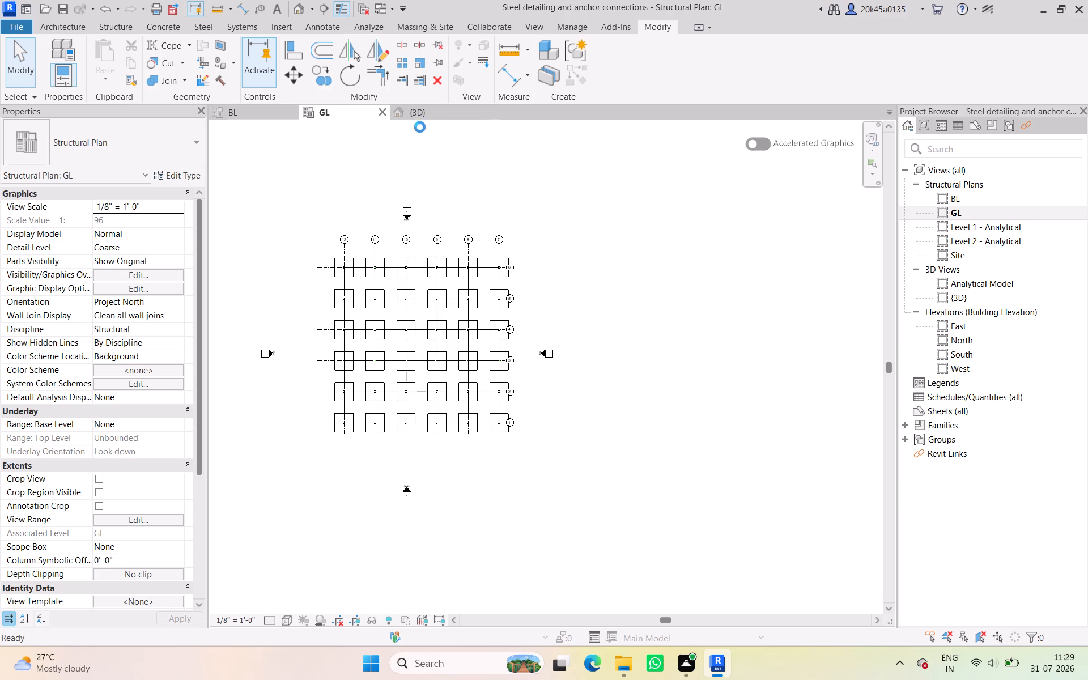
In the 3D view, inspect the bolts and splice plates of an interior column-to-beam joint up close.
{"action": "left_click", "coordinate": [420, 109]}
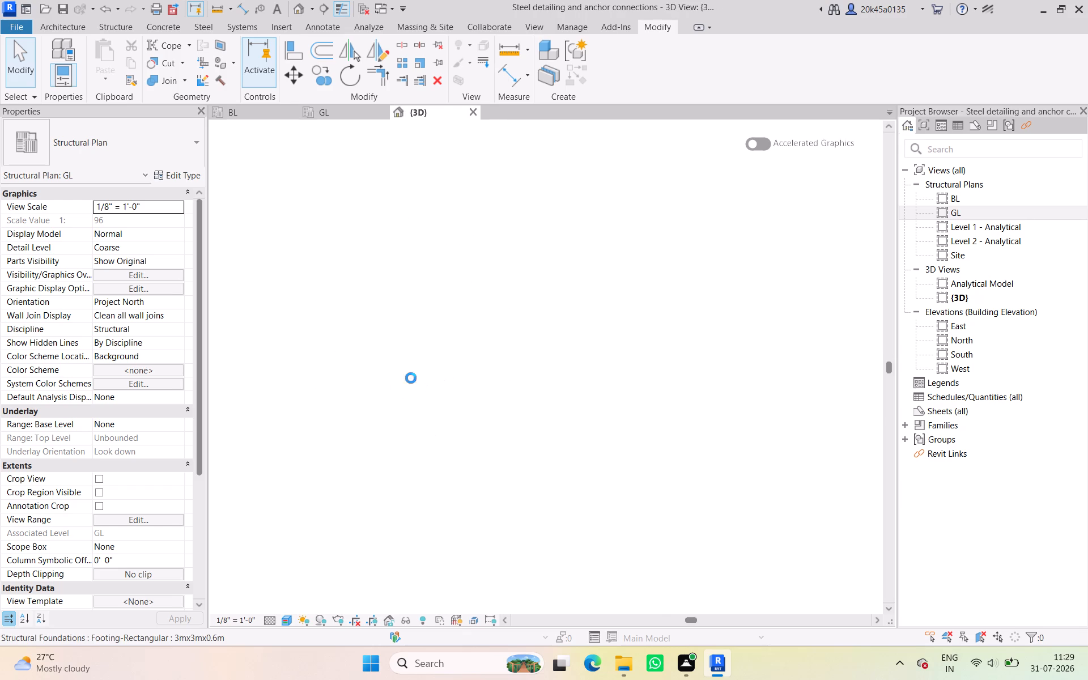
{"action": "middle_click_drag", "start_coordinate": [564, 500], "coordinate": [530, 473], "text": "shift"}
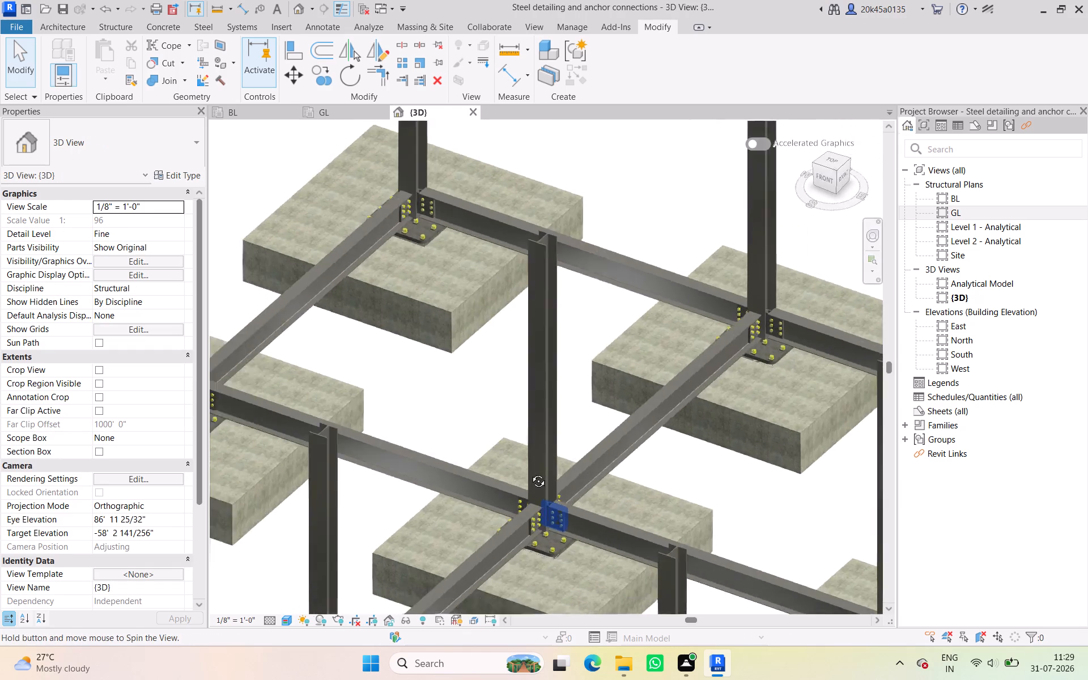
{"action": "middle_click_drag", "start_coordinate": [530, 473], "coordinate": [513, 464], "text": "shift"}
{"action": "scroll", "coordinate": [498, 453], "scroll_direction": "down", "scroll_amount": 4}
{"action": "middle_click_drag", "start_coordinate": [494, 453], "coordinate": [500, 348]}
{"action": "scroll", "coordinate": [440, 430], "scroll_direction": "up", "scroll_amount": 8}
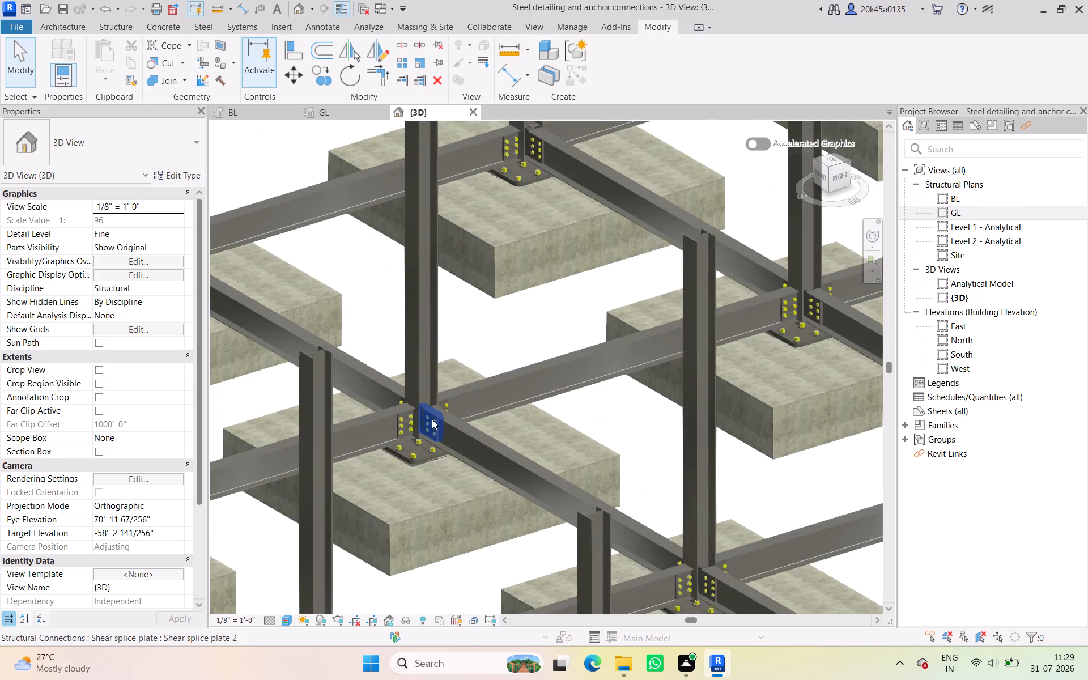
{"action": "scroll", "coordinate": [432, 419], "scroll_direction": "up", "scroll_amount": 3}
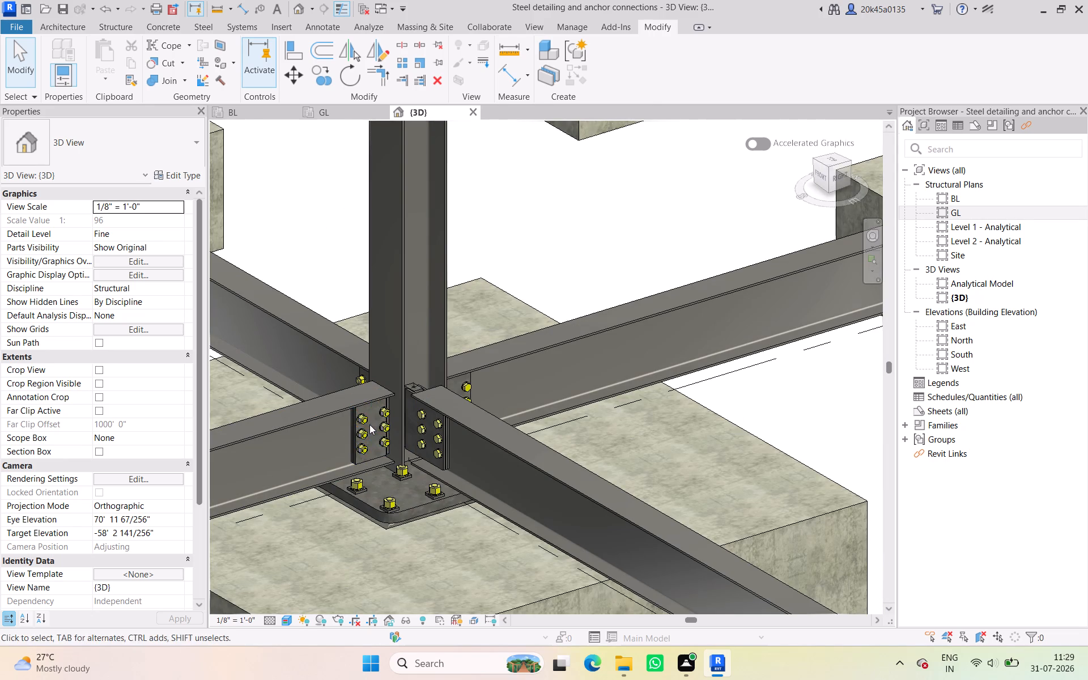
{"action": "scroll", "coordinate": [400, 441], "scroll_direction": "up", "scroll_amount": 4}
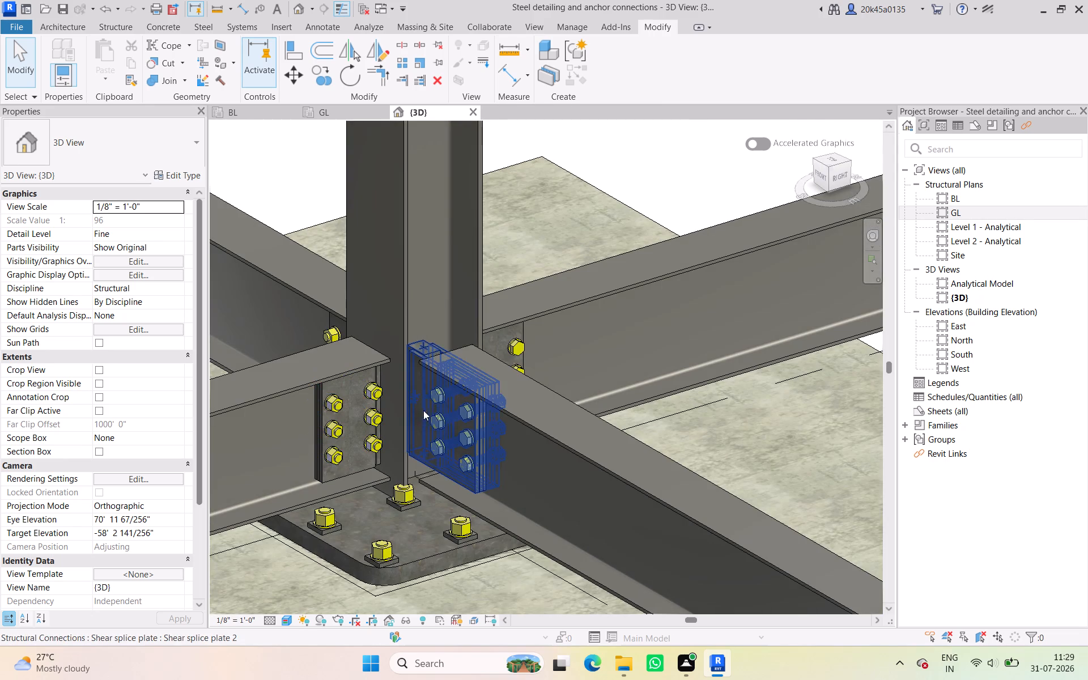
{"action": "scroll", "coordinate": [571, 571], "scroll_direction": "down", "scroll_amount": 7}
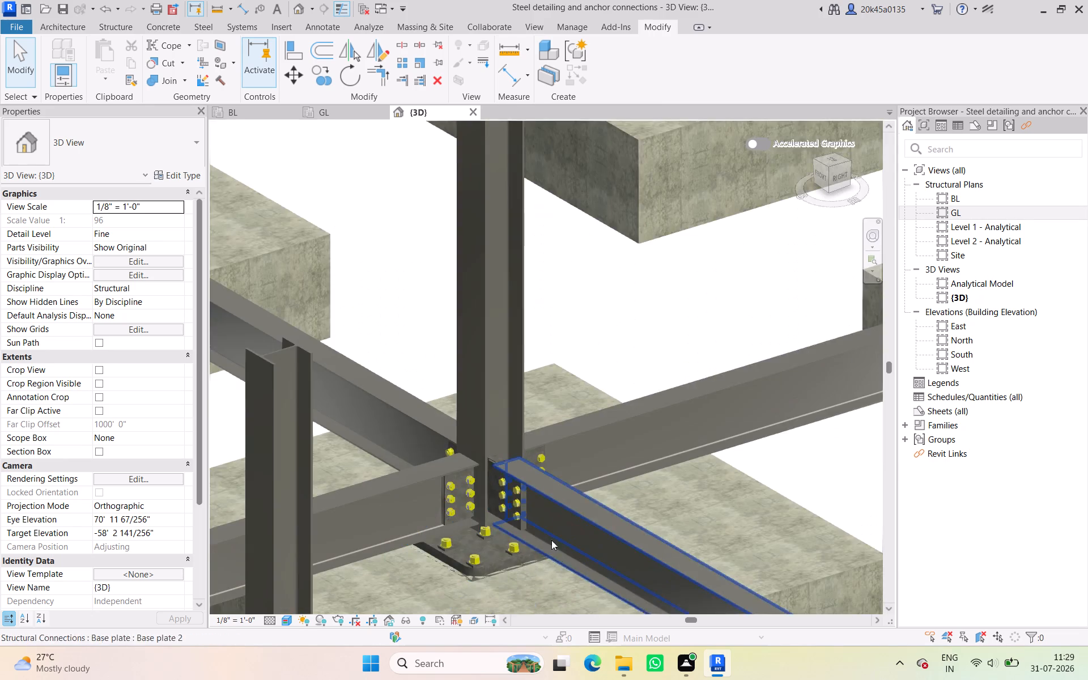
Examine the copied shear splice connections at the interior and perimeter joints across the frame.
{"action": "scroll", "coordinate": [551, 540], "scroll_direction": "down", "scroll_amount": 2}
{"action": "middle_click_drag", "start_coordinate": [547, 522], "coordinate": [522, 305]}
{"action": "scroll", "coordinate": [547, 443], "scroll_direction": "down", "scroll_amount": 3}
{"action": "middle_click_drag", "start_coordinate": [547, 447], "coordinate": [555, 415], "text": "shift"}
{"action": "scroll", "coordinate": [555, 418], "scroll_direction": "up", "scroll_amount": 1, "text": "shift"}
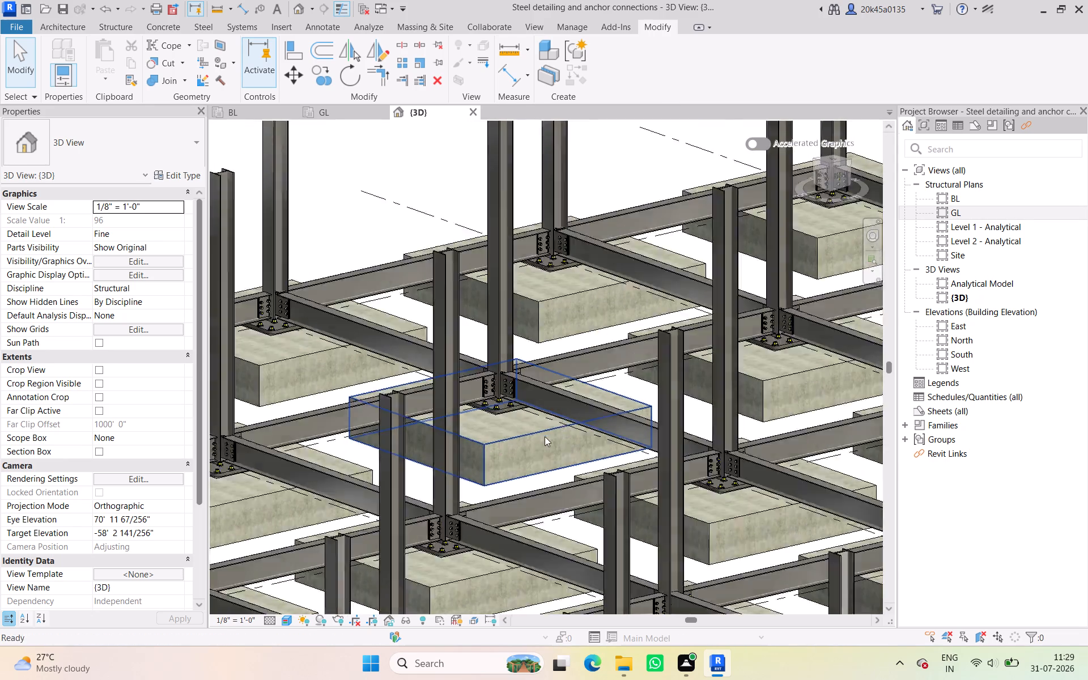
{"action": "scroll", "coordinate": [543, 440], "scroll_direction": "down", "scroll_amount": 2}
{"action": "middle_click_drag", "start_coordinate": [543, 440], "coordinate": [568, 393]}
{"action": "middle_click_drag", "start_coordinate": [489, 467], "coordinate": [512, 460], "text": "shift"}
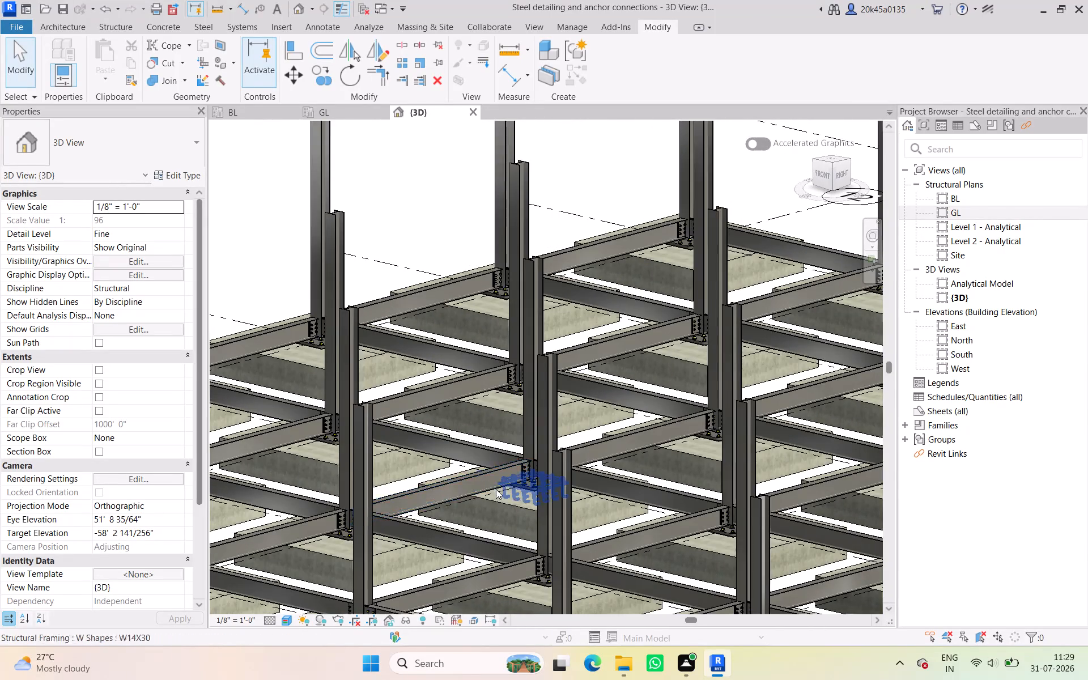
{"action": "scroll", "coordinate": [496, 488], "scroll_direction": "down", "scroll_amount": 2}
{"action": "middle_click_drag", "start_coordinate": [499, 464], "coordinate": [501, 344]}
{"action": "middle_click_drag", "start_coordinate": [492, 448], "coordinate": [506, 450], "text": "shift"}
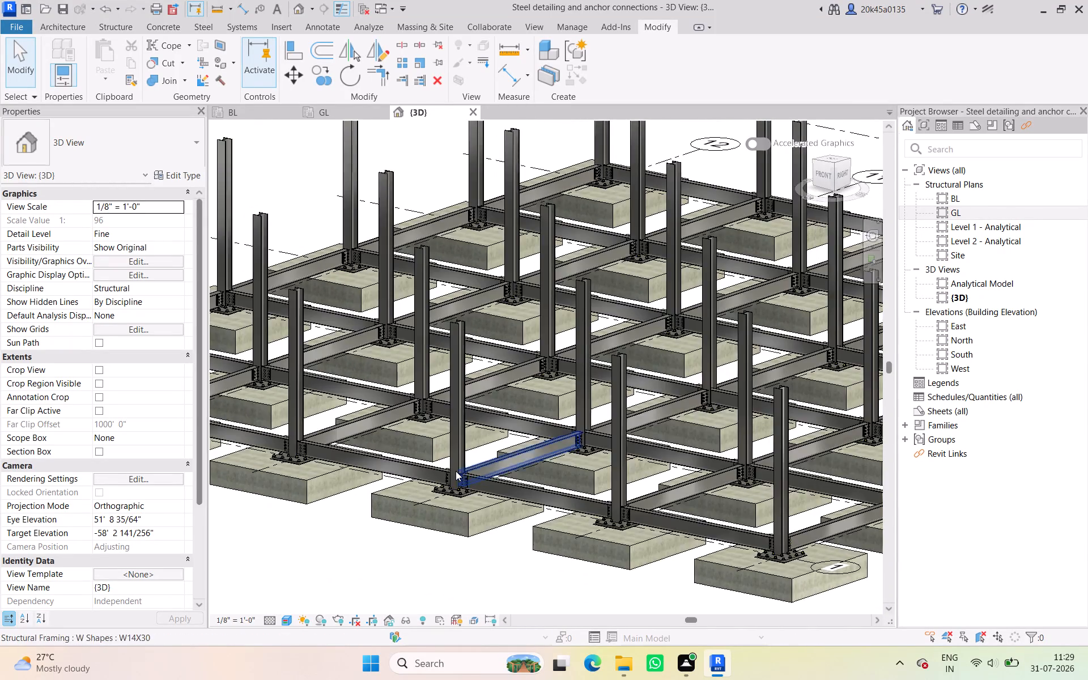
{"action": "scroll", "coordinate": [456, 471], "scroll_direction": "up", "scroll_amount": 5}
{"action": "scroll", "coordinate": [538, 492], "scroll_direction": "down", "scroll_amount": 5}
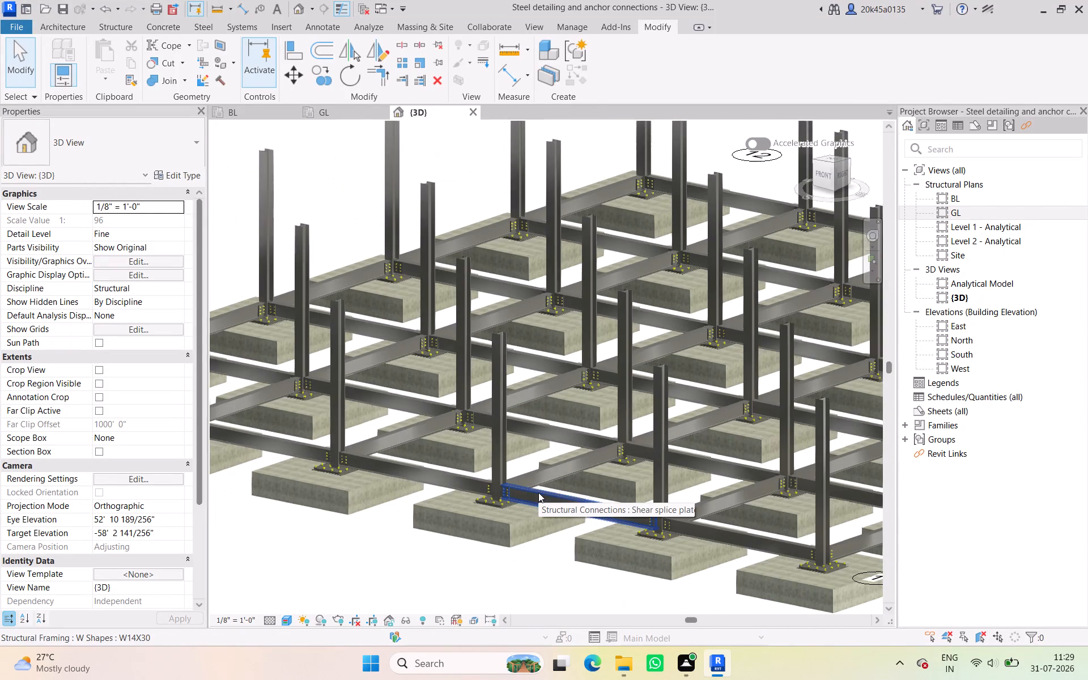
{"action": "scroll", "coordinate": [538, 494], "scroll_direction": "down", "scroll_amount": 3}
{"action": "middle_click_drag", "start_coordinate": [534, 490], "coordinate": [490, 512]}
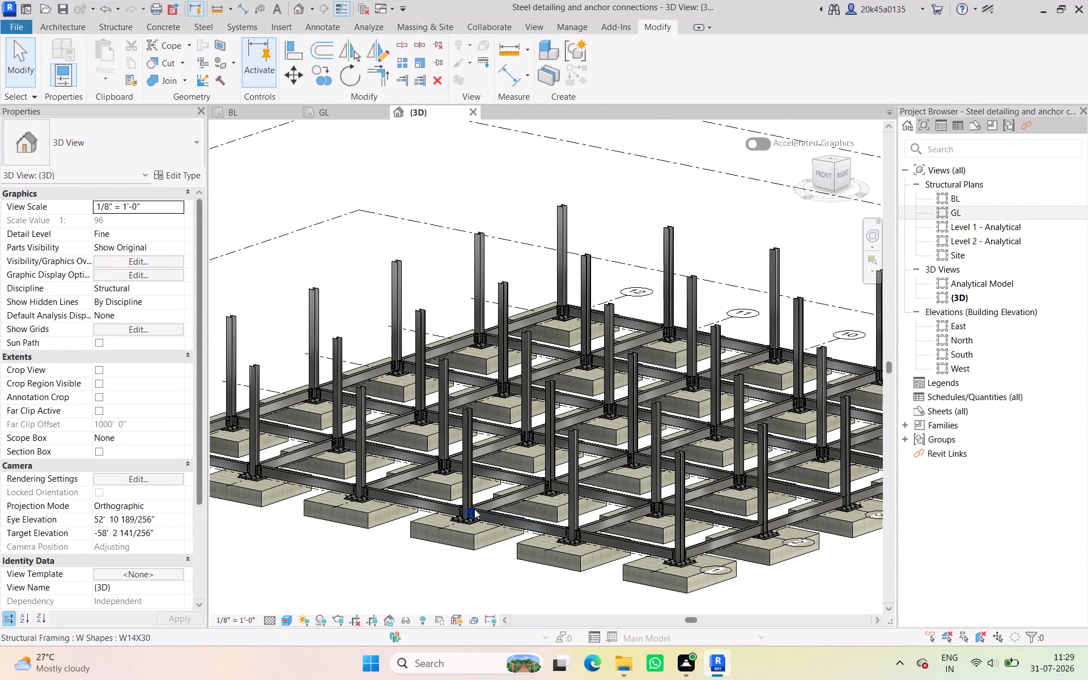
{"action": "scroll", "coordinate": [482, 502], "scroll_direction": "up", "scroll_amount": 11}
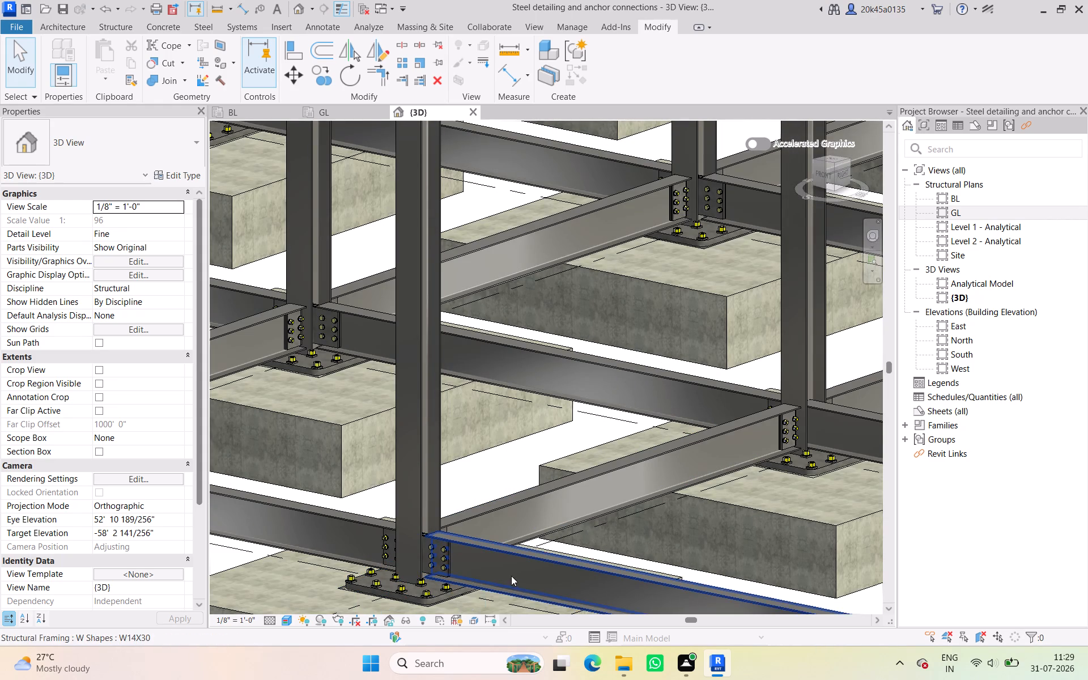
{"action": "scroll", "coordinate": [506, 557], "scroll_direction": "down", "scroll_amount": 8}
{"action": "middle_click_drag", "start_coordinate": [500, 547], "coordinate": [422, 515]}
{"action": "middle_click_drag", "start_coordinate": [471, 515], "coordinate": [471, 549], "text": "shift"}
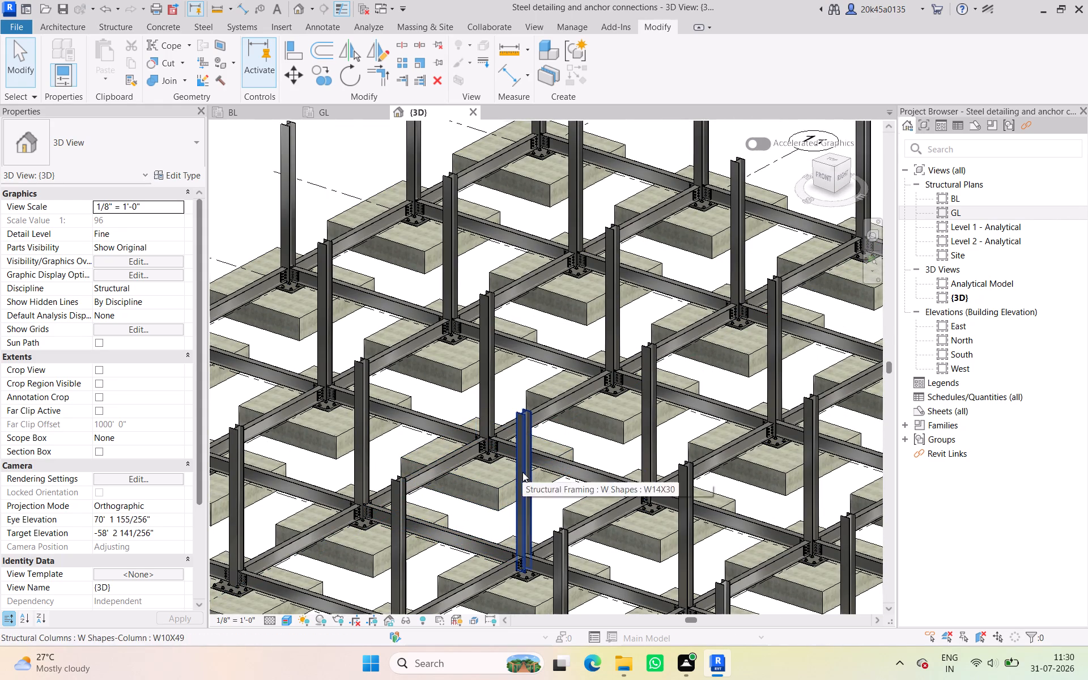
Review the whole steel frame from all sides to check which column-to-beam joints have shear splice connections.
{"action": "scroll", "coordinate": [526, 479], "scroll_direction": "down", "scroll_amount": 3}
{"action": "middle_click_drag", "start_coordinate": [528, 479], "coordinate": [429, 403]}
{"action": "middle_click_drag", "start_coordinate": [610, 498], "coordinate": [576, 511], "text": "shift"}
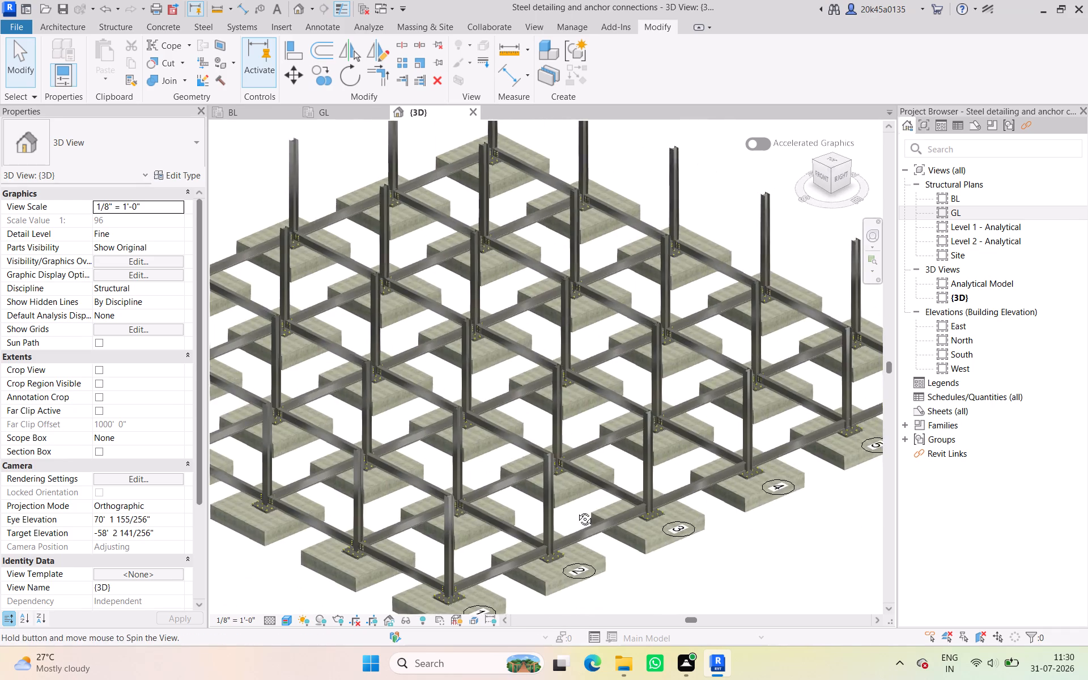
{"action": "middle_click_drag", "start_coordinate": [576, 511], "coordinate": [567, 509], "text": "shift"}
{"action": "scroll", "coordinate": [576, 502], "scroll_direction": "down", "scroll_amount": 2}
{"action": "middle_click_drag", "start_coordinate": [583, 502], "coordinate": [620, 551]}
{"action": "middle_click_drag", "start_coordinate": [719, 503], "coordinate": [661, 526], "text": "shift"}
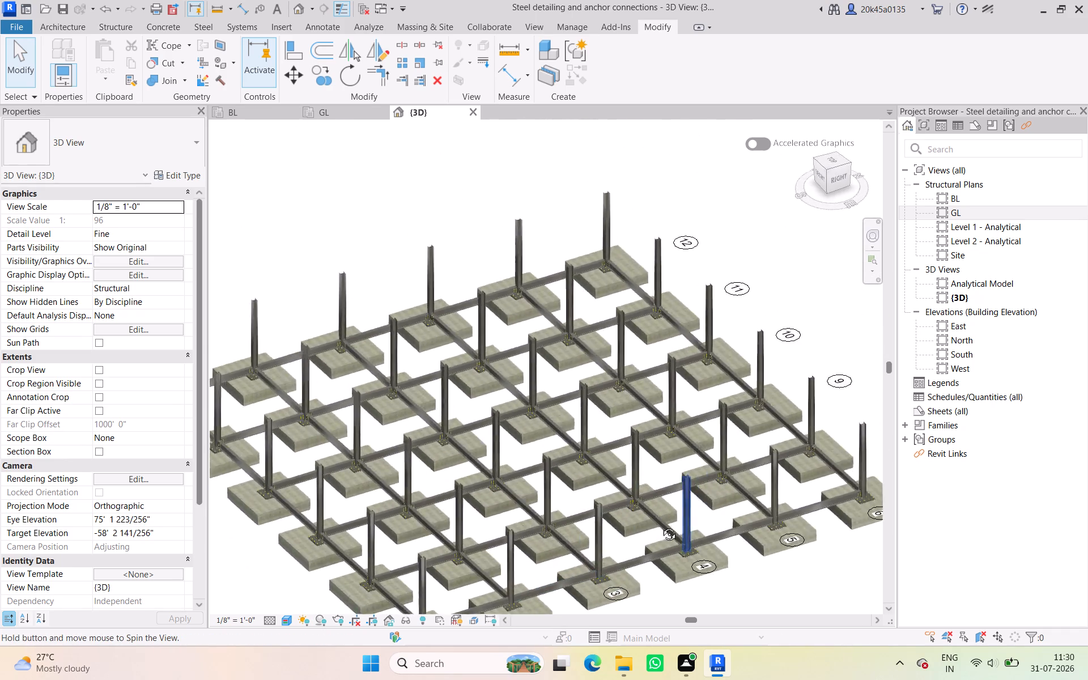
{"action": "middle_click_drag", "start_coordinate": [661, 526], "coordinate": [541, 521], "text": "shift"}
{"action": "middle_click_drag", "start_coordinate": [543, 483], "coordinate": [504, 462], "text": "shift"}
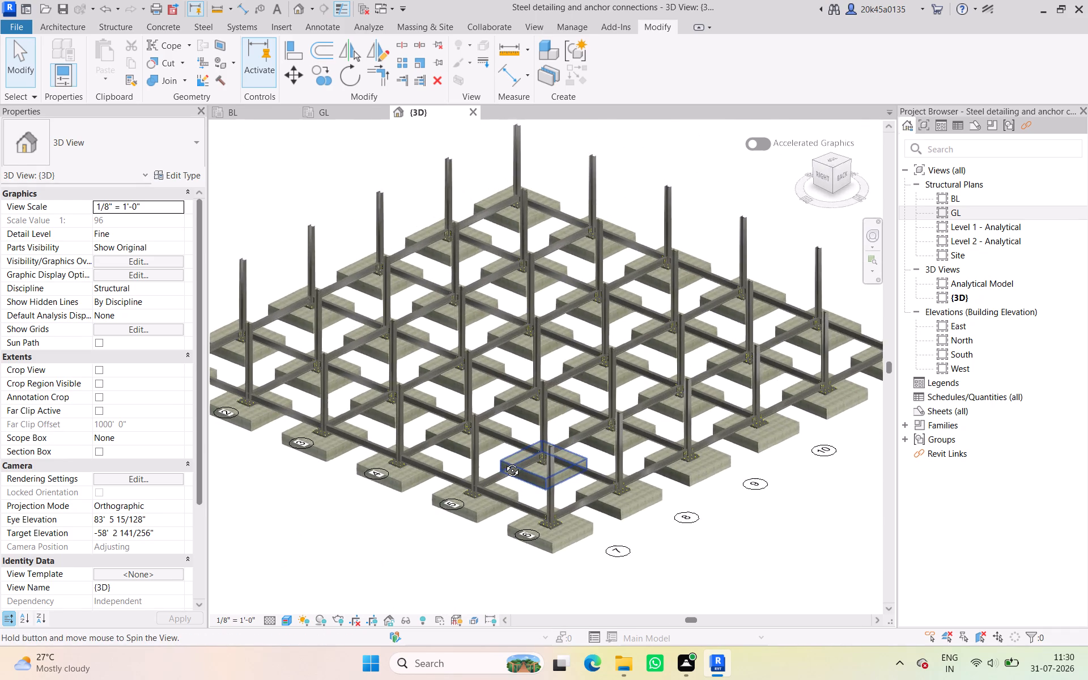
{"action": "middle_click_drag", "start_coordinate": [504, 462], "coordinate": [501, 459], "text": "shift"}
{"action": "scroll", "coordinate": [510, 448], "scroll_direction": "up", "scroll_amount": 1}
{"action": "middle_click_drag", "start_coordinate": [515, 450], "coordinate": [542, 567]}
{"action": "scroll", "coordinate": [542, 568], "scroll_direction": "up", "scroll_amount": 1}
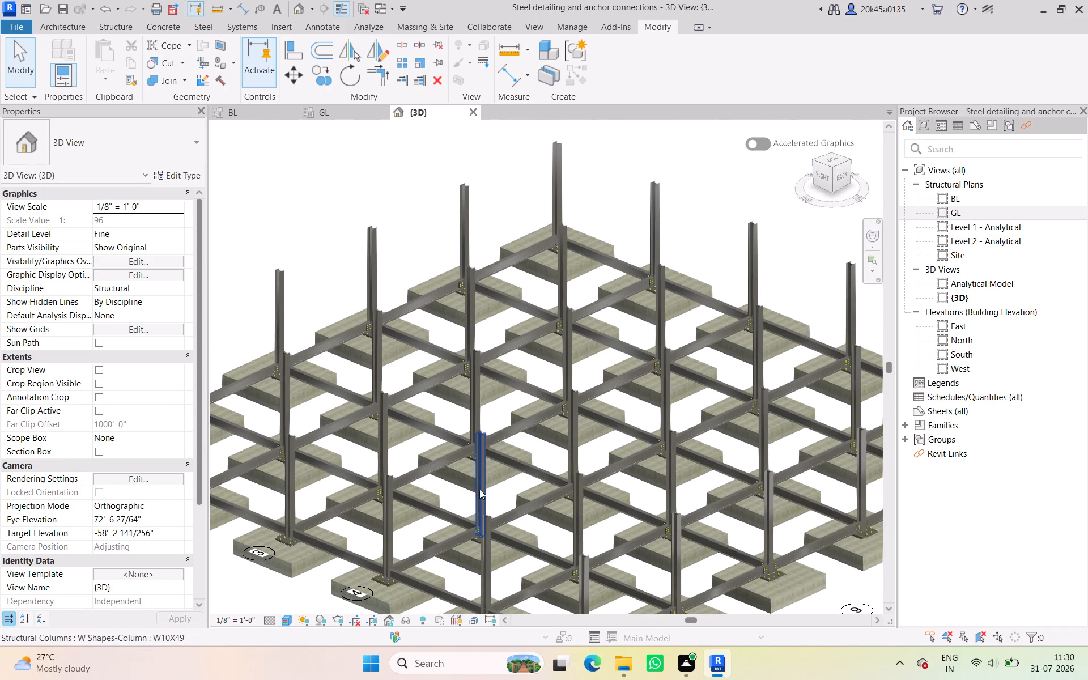
{"action": "scroll", "coordinate": [436, 525], "scroll_direction": "up", "scroll_amount": 4}
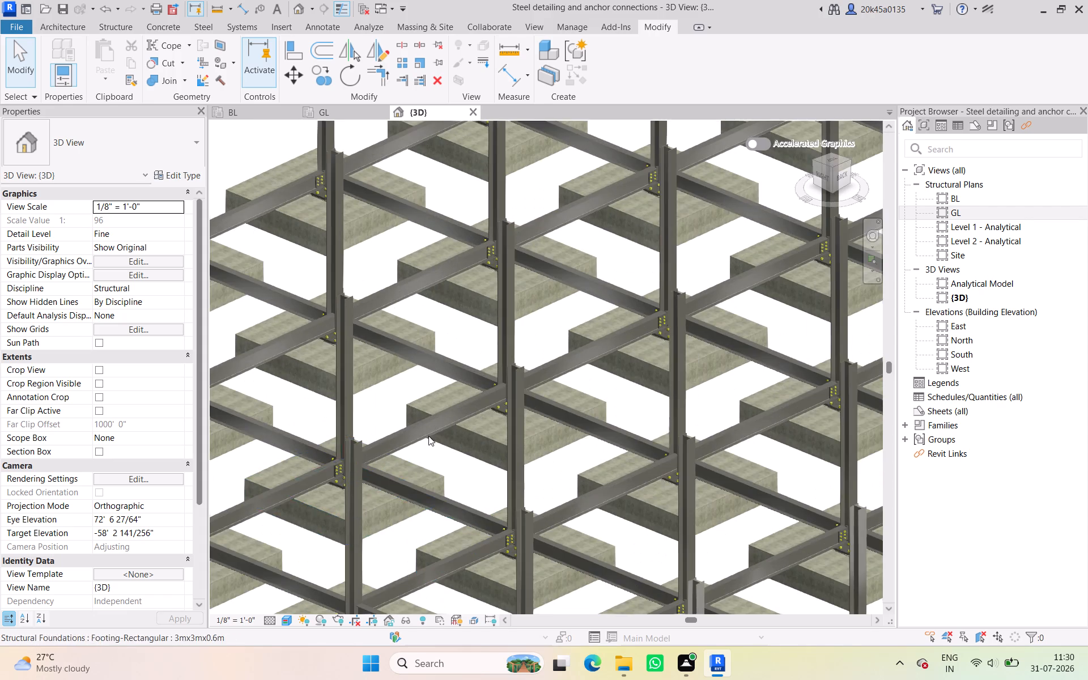
{"action": "scroll", "coordinate": [464, 420], "scroll_direction": "down", "scroll_amount": 4}
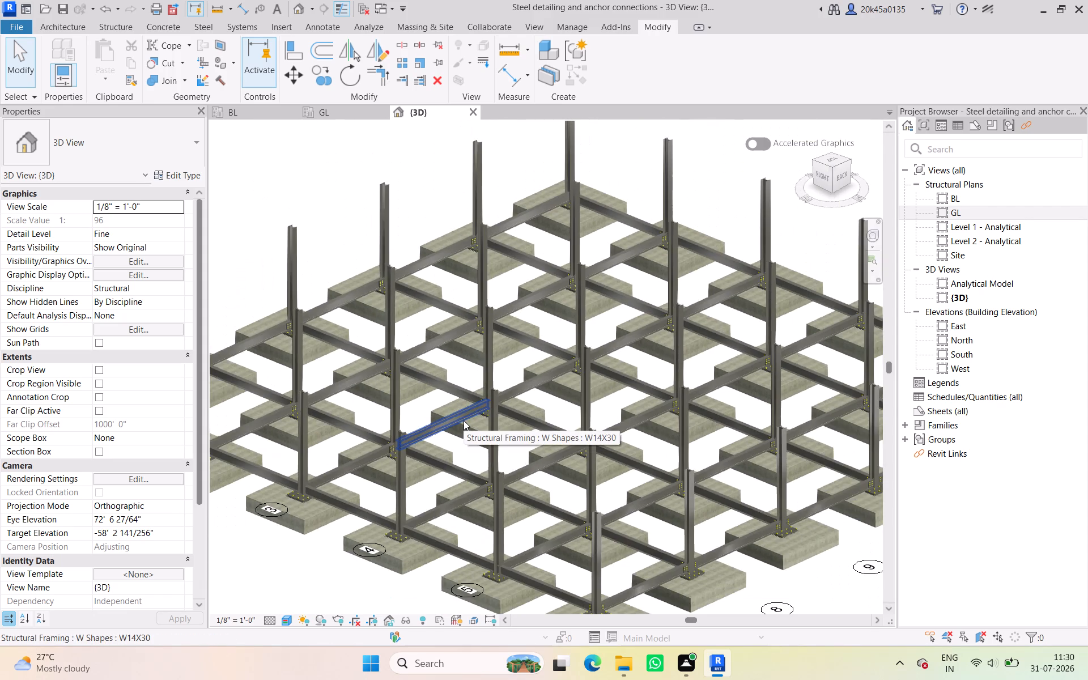
{"action": "scroll", "coordinate": [464, 420], "scroll_direction": "down", "scroll_amount": 5}
{"action": "middle_click_drag", "start_coordinate": [496, 458], "coordinate": [602, 515], "text": "shift"}
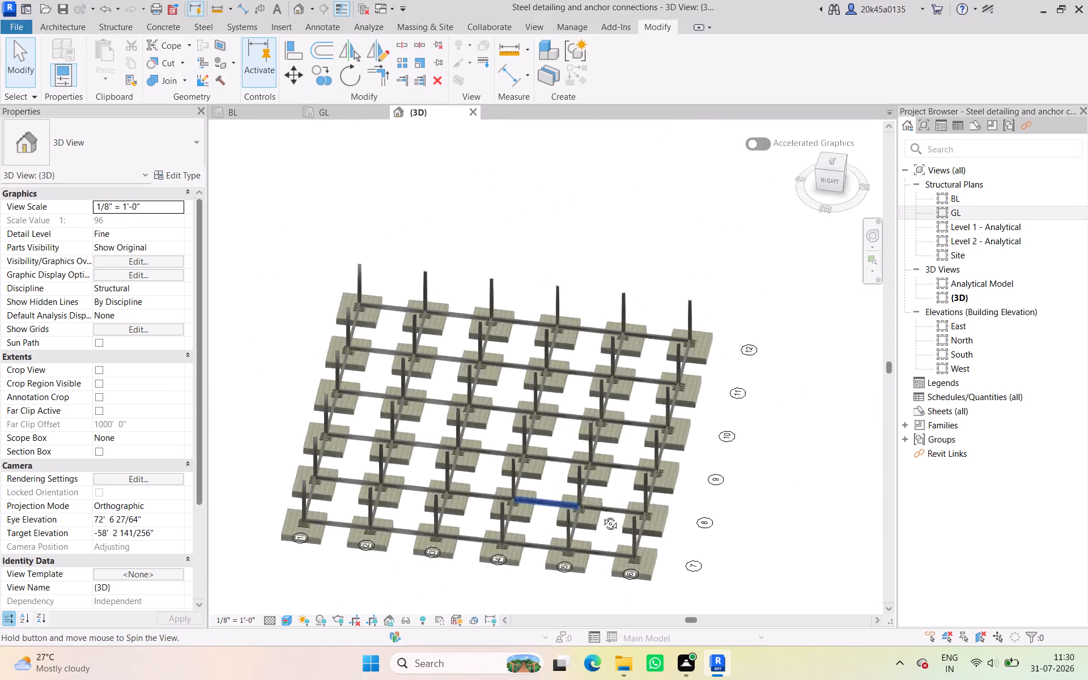
{"action": "middle_click_drag", "start_coordinate": [602, 515], "coordinate": [813, 414], "text": "shift"}
{"action": "scroll", "coordinate": [630, 511], "scroll_direction": "up", "scroll_amount": 10}
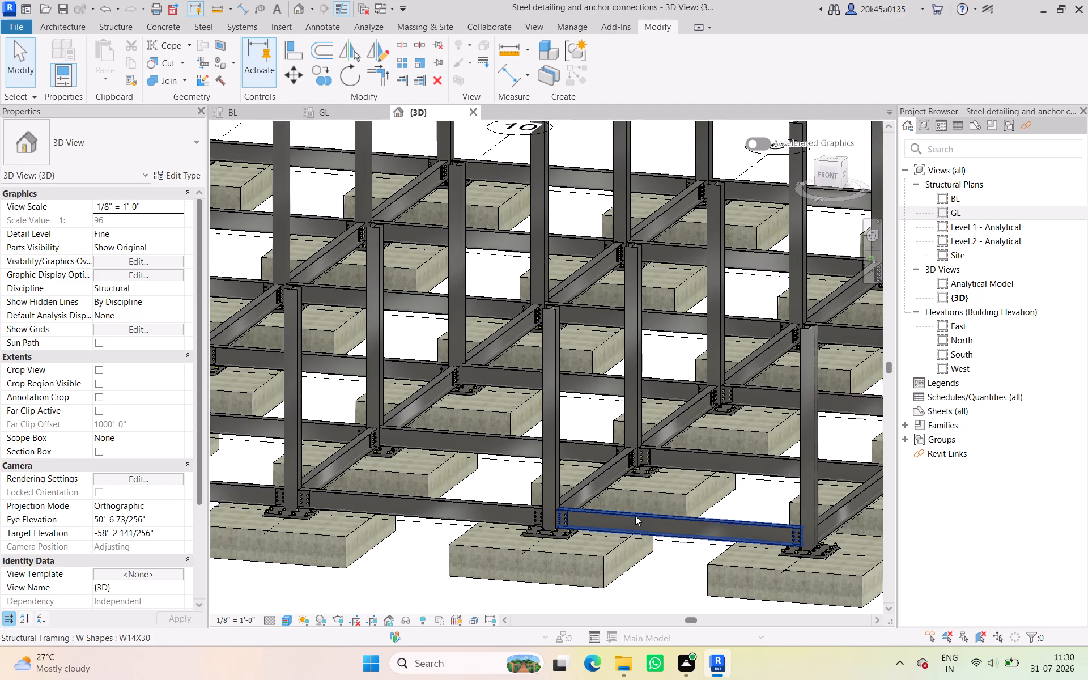
Highlight all Shear splice plate 2 connections in the model, starting from one at a perimeter column joint.
{"action": "left_click", "coordinate": [635, 516]}
{"action": "scroll", "coordinate": [610, 513], "scroll_direction": "up", "scroll_amount": 8}
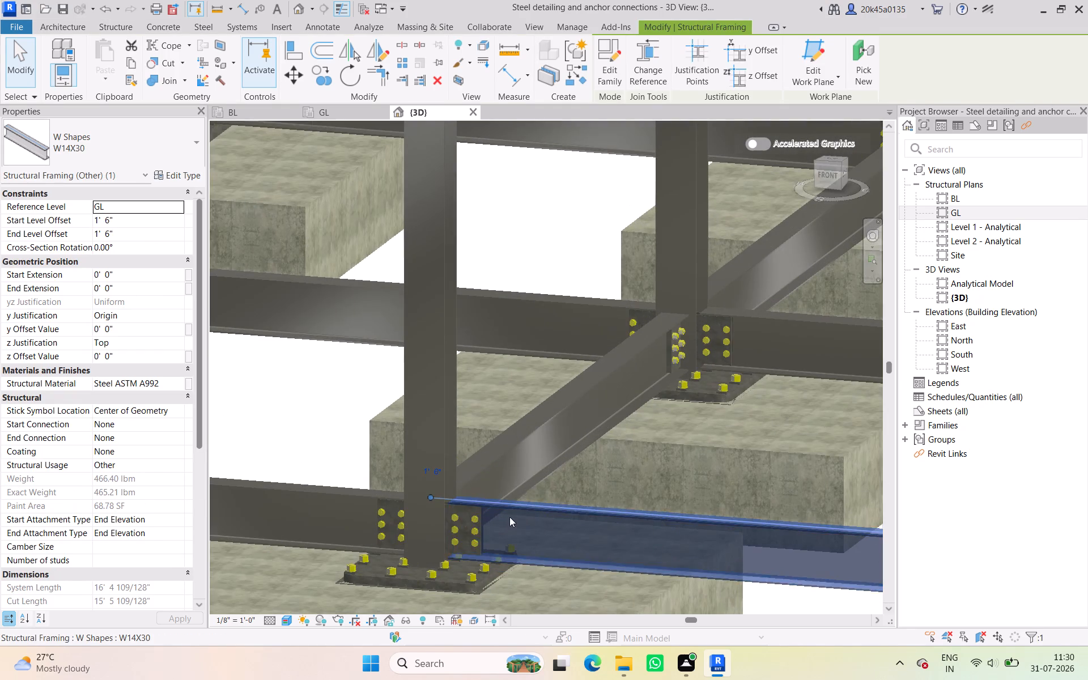
{"action": "left_click", "coordinate": [296, 424]}
{"action": "left_click", "coordinate": [390, 531]}
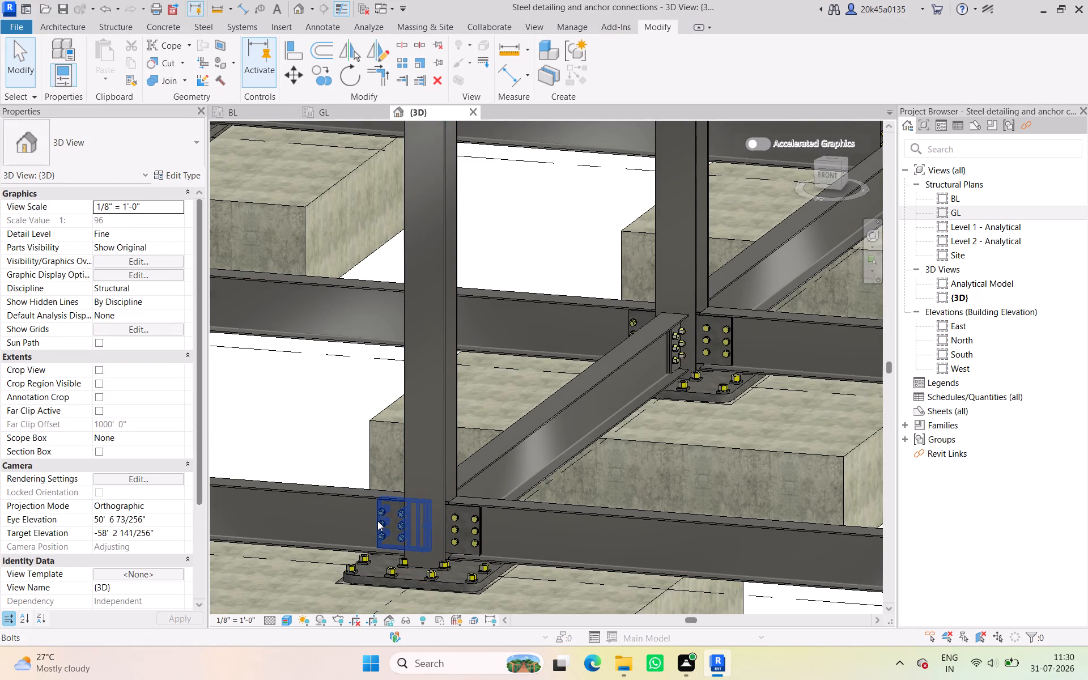
{"action": "left_click", "coordinate": [377, 521]}
{"action": "type", "text": "sa"}
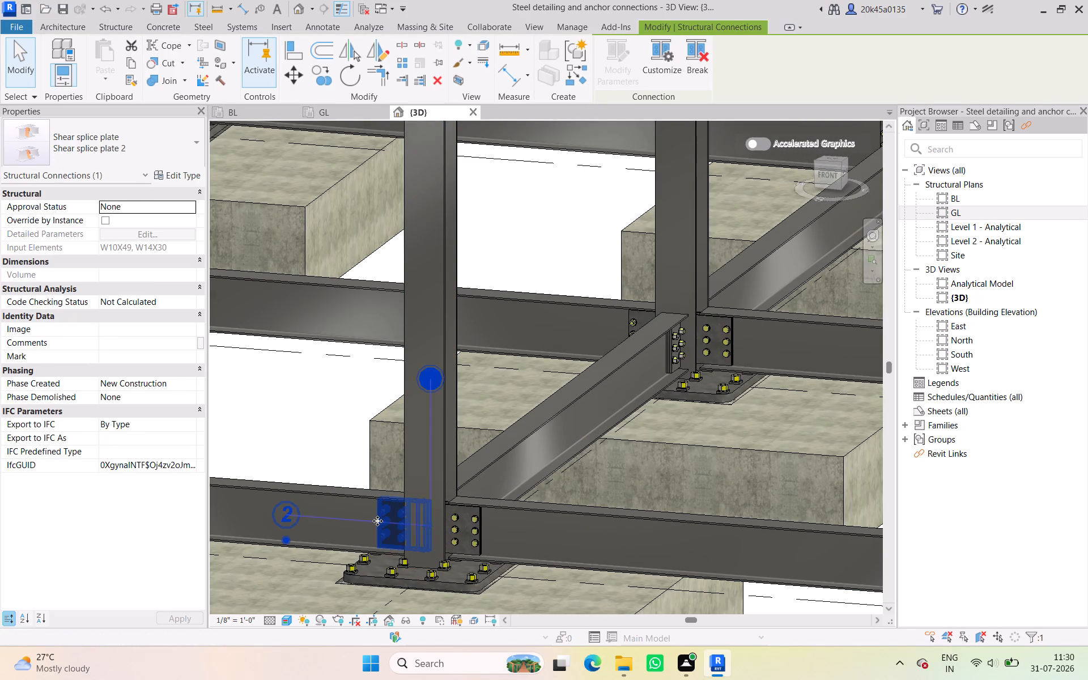
{"action": "left_click", "coordinate": [557, 518], "text": "ctrl"}
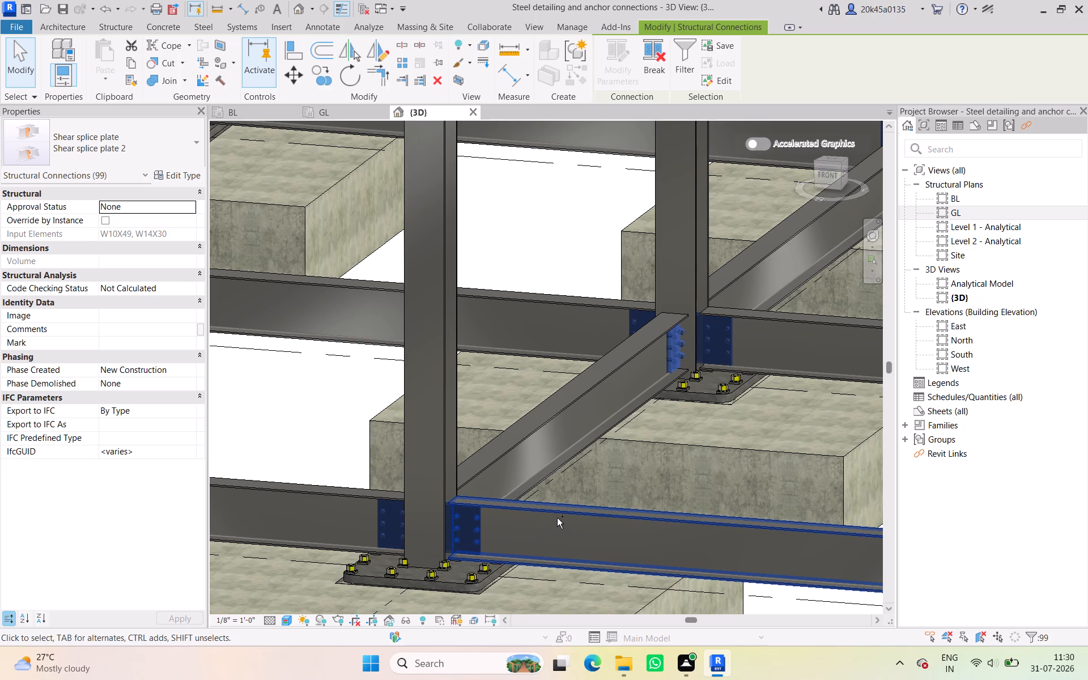
Copy all W14X30 beams together with their Shear splice plate 2 connections and paste them aligned to level BL.
{"action": "type", "text": "sa"}
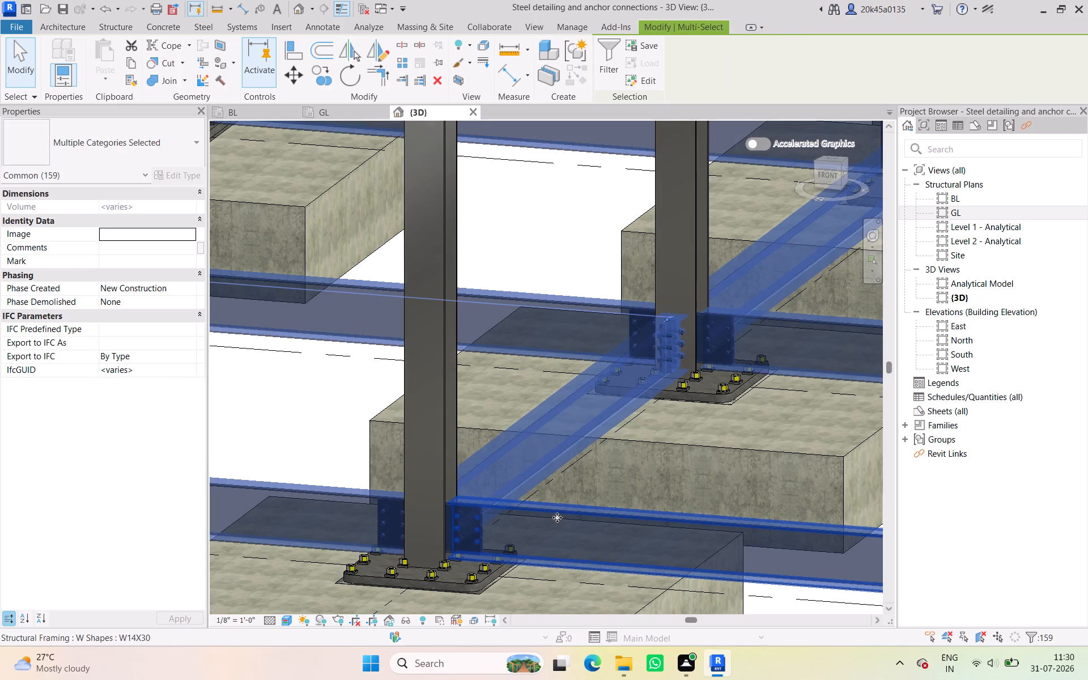
{"action": "scroll", "coordinate": [559, 517], "scroll_direction": "down", "scroll_amount": 14}
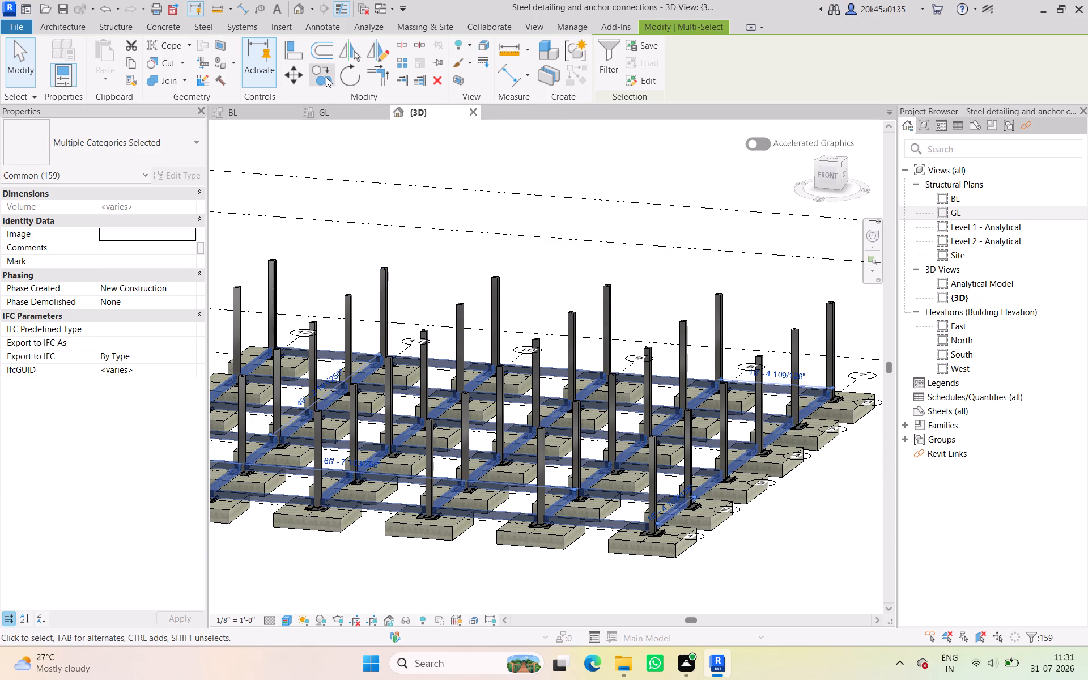
{"action": "left_click", "coordinate": [132, 61]}
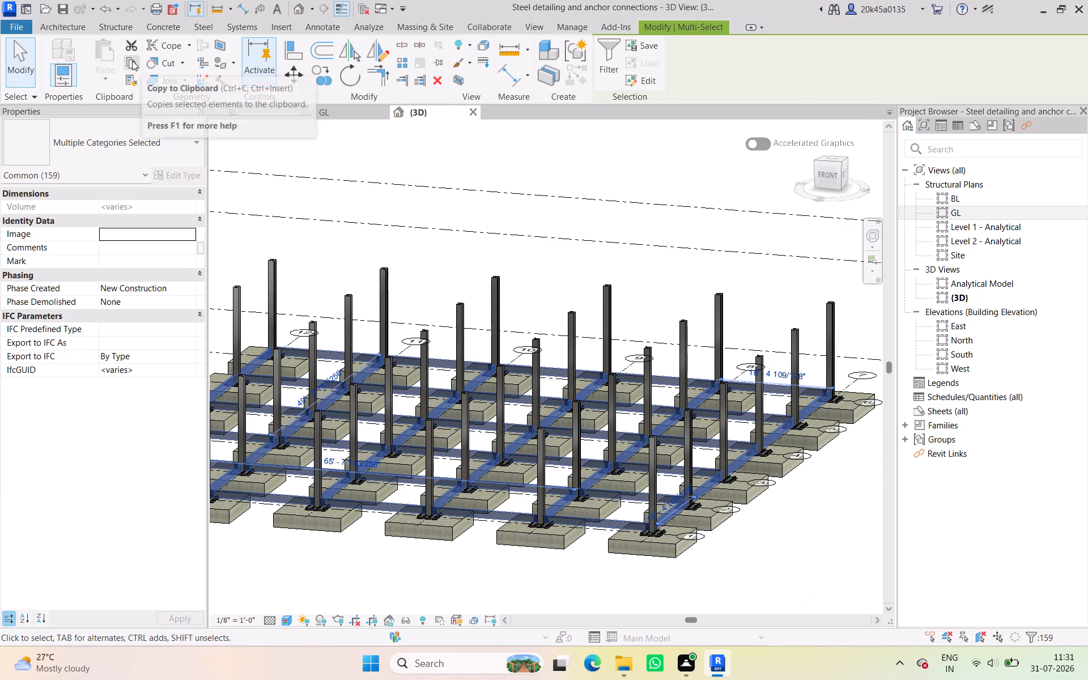
{"action": "left_click", "coordinate": [109, 82]}
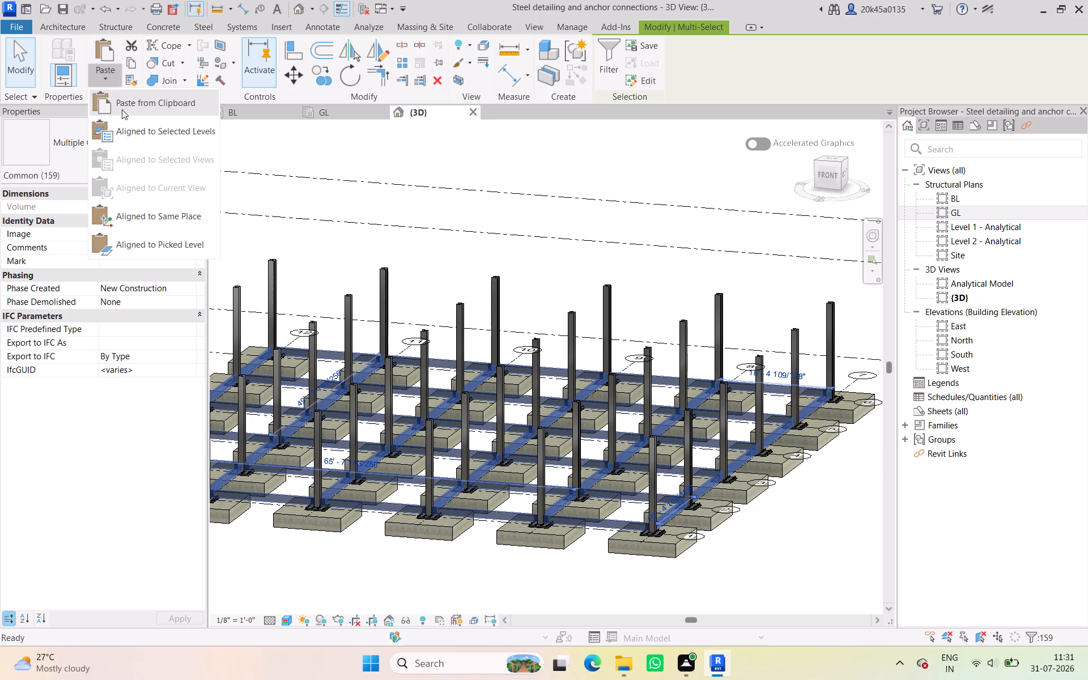
{"action": "left_click", "coordinate": [136, 127]}
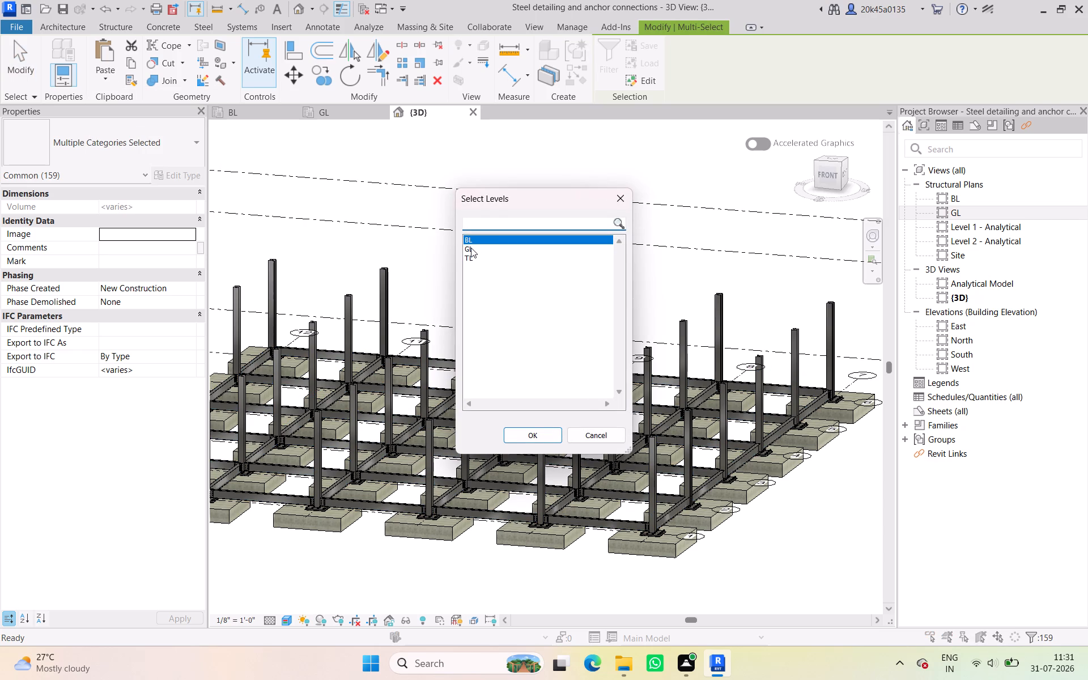
{"action": "left_click", "coordinate": [539, 429]}
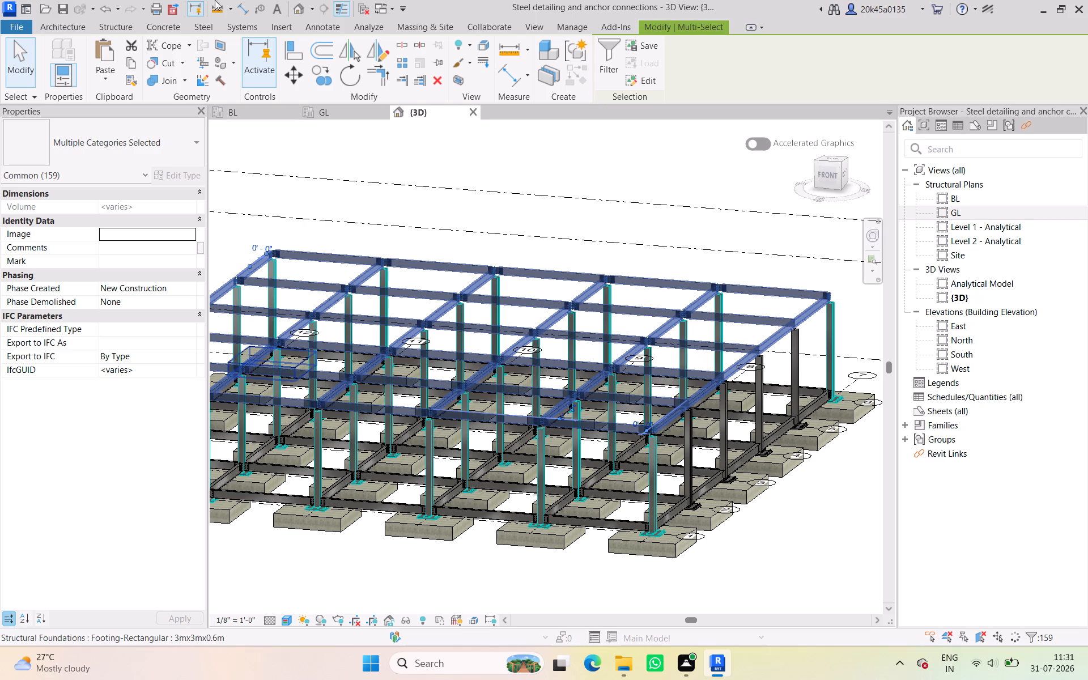
{"action": "left_click", "coordinate": [599, 161]}
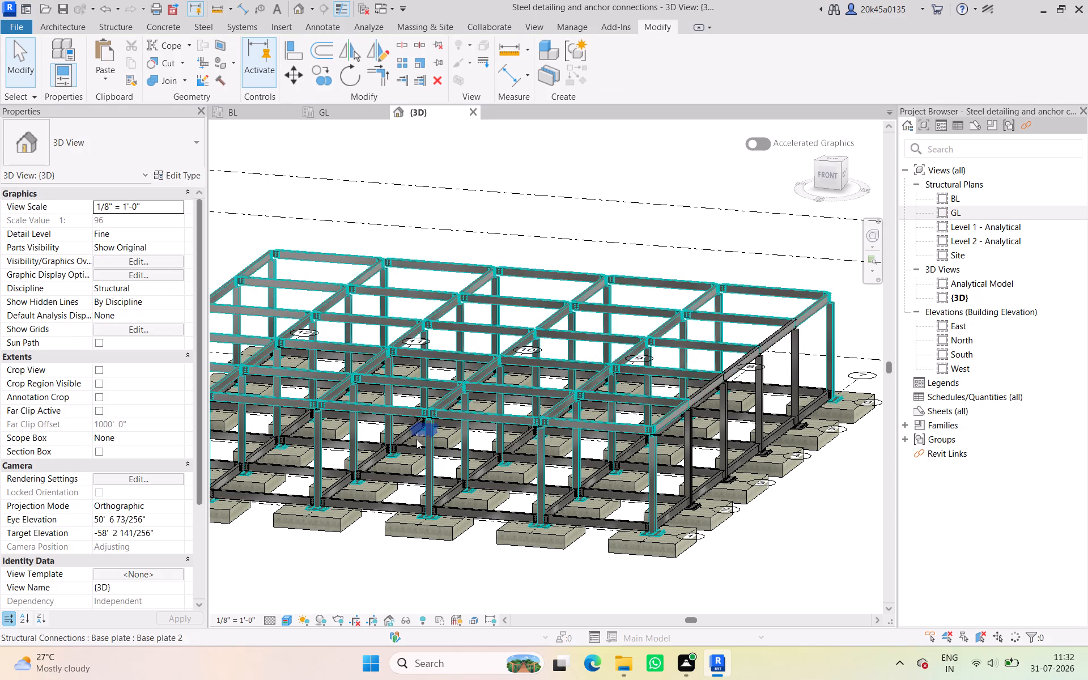
Examine the pasted upper-level beams and splice connections around the frame, checking how they meet the column tops.
{"action": "scroll", "coordinate": [426, 416], "scroll_direction": "up", "scroll_amount": 11}
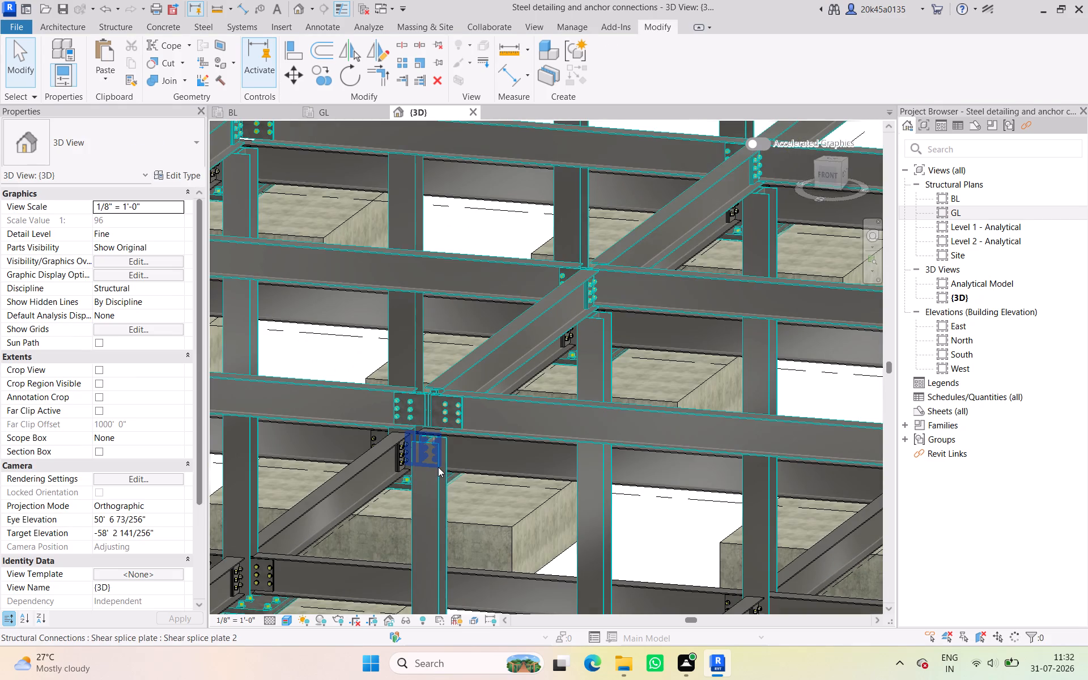
{"action": "scroll", "coordinate": [438, 467], "scroll_direction": "down", "scroll_amount": 3}
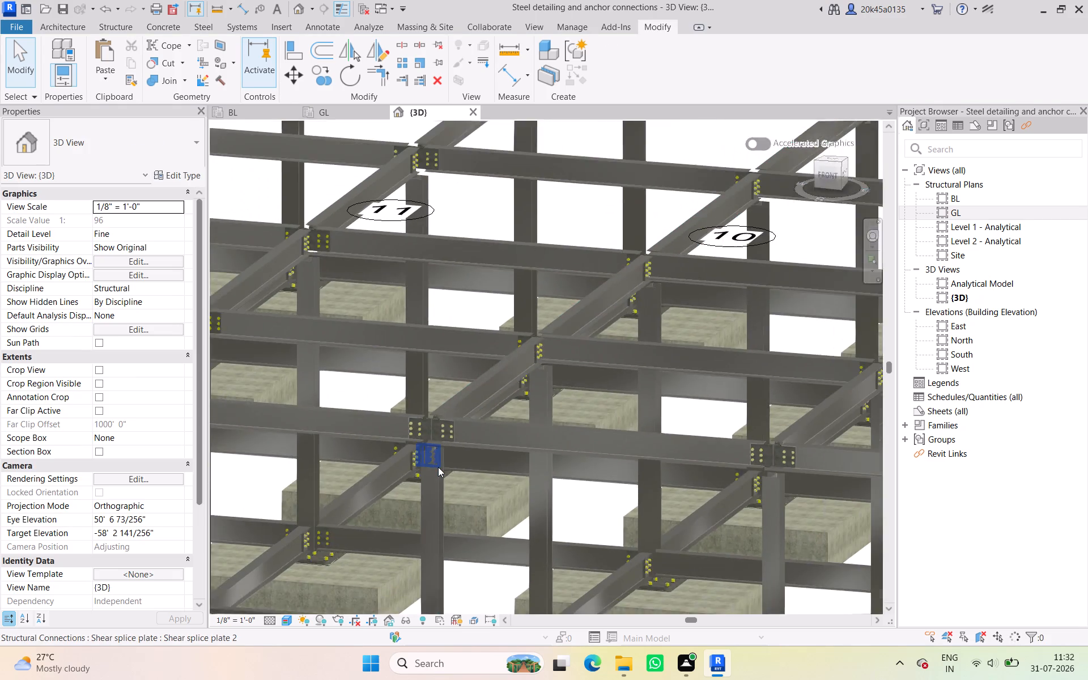
{"action": "scroll", "coordinate": [438, 467], "scroll_direction": "down", "scroll_amount": 2}
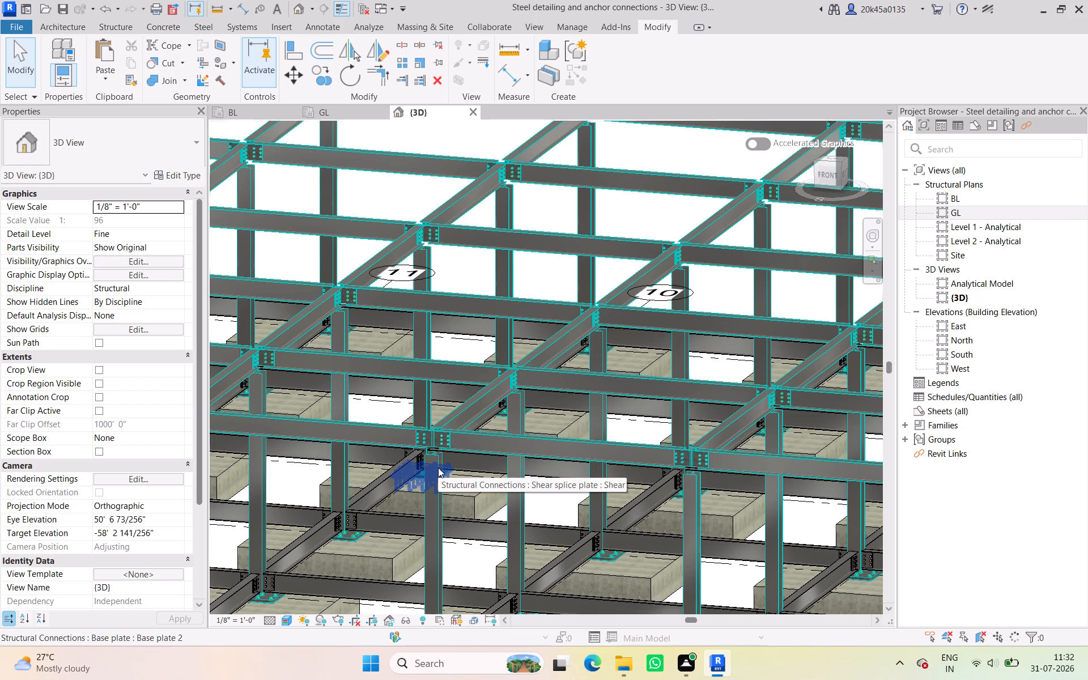
{"action": "middle_click_drag", "start_coordinate": [492, 477], "coordinate": [473, 419], "text": "shift"}
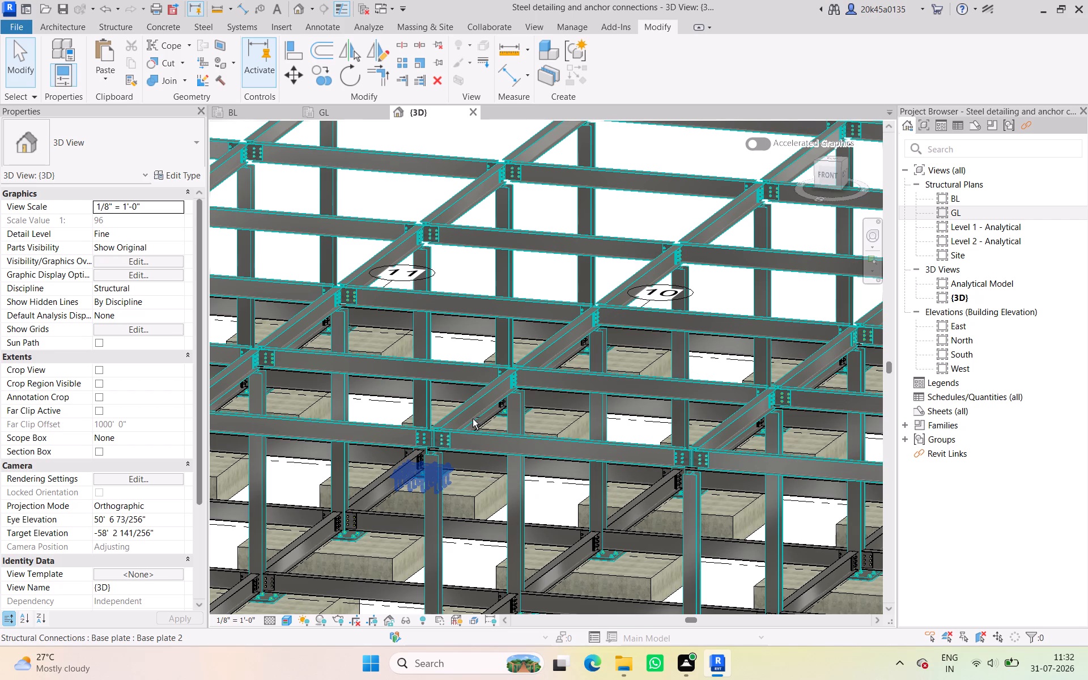
{"action": "scroll", "coordinate": [633, 490], "scroll_direction": "down", "scroll_amount": 4}
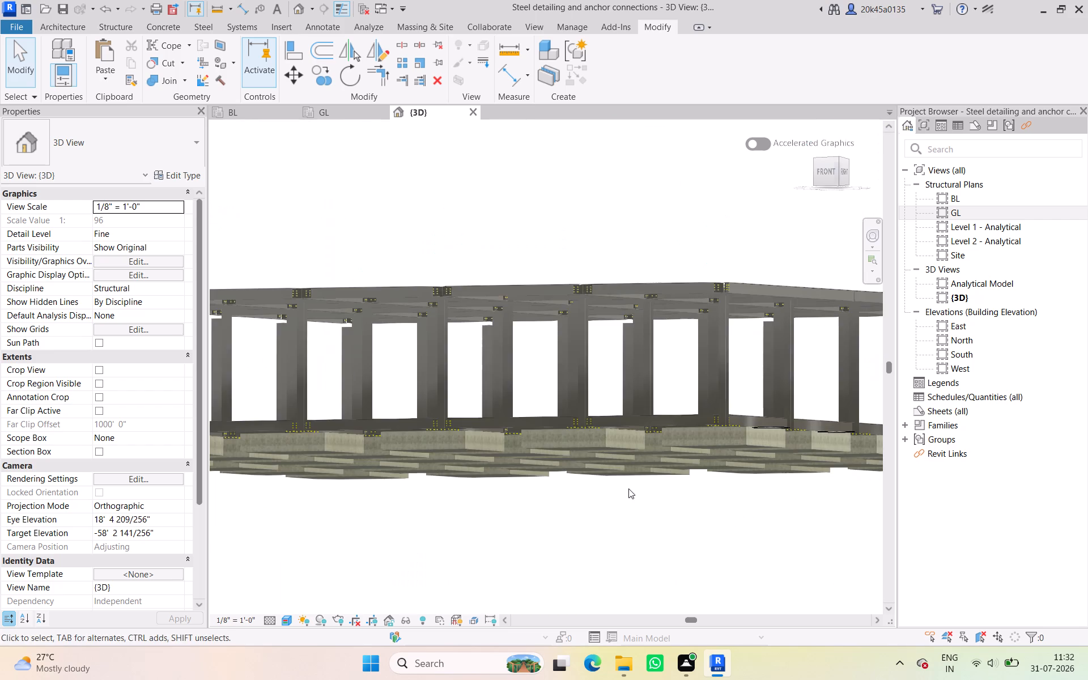
{"action": "middle_click_drag", "start_coordinate": [624, 497], "coordinate": [666, 508], "text": "shift"}
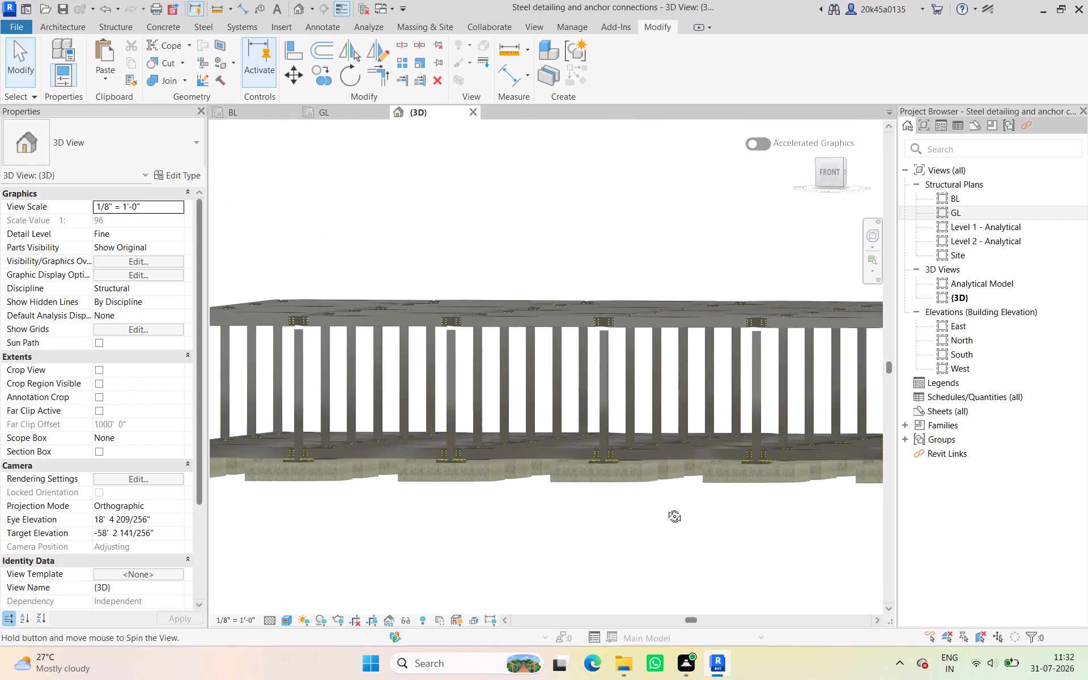
{"action": "middle_click_drag", "start_coordinate": [666, 508], "coordinate": [457, 533], "text": "shift"}
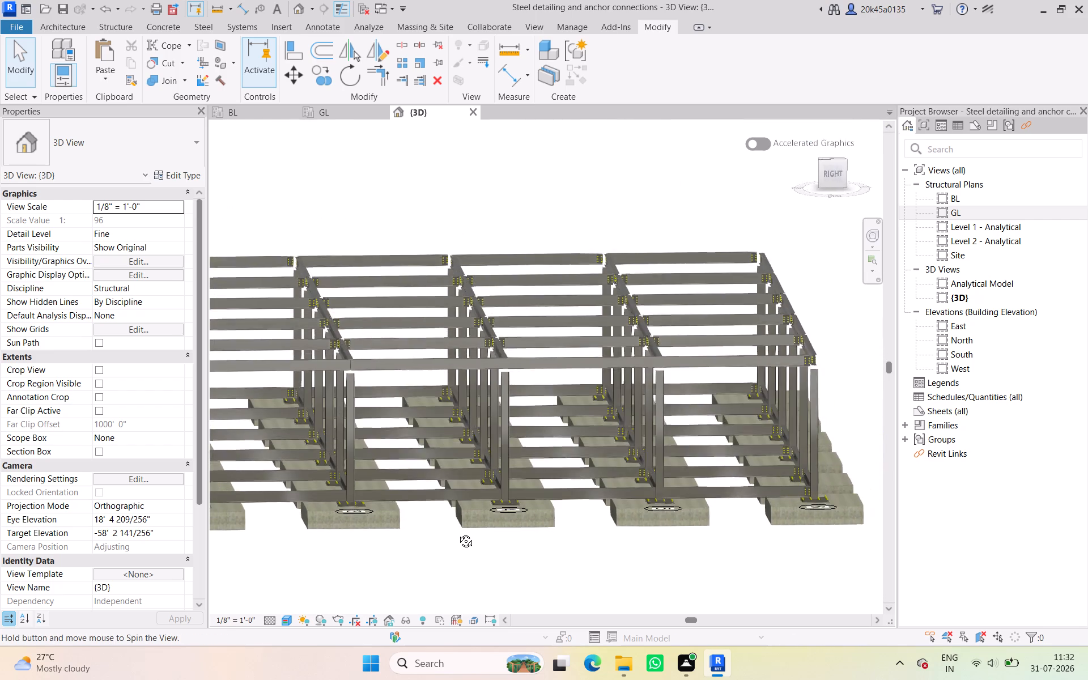
{"action": "middle_click_drag", "start_coordinate": [457, 533], "coordinate": [597, 549], "text": "shift"}
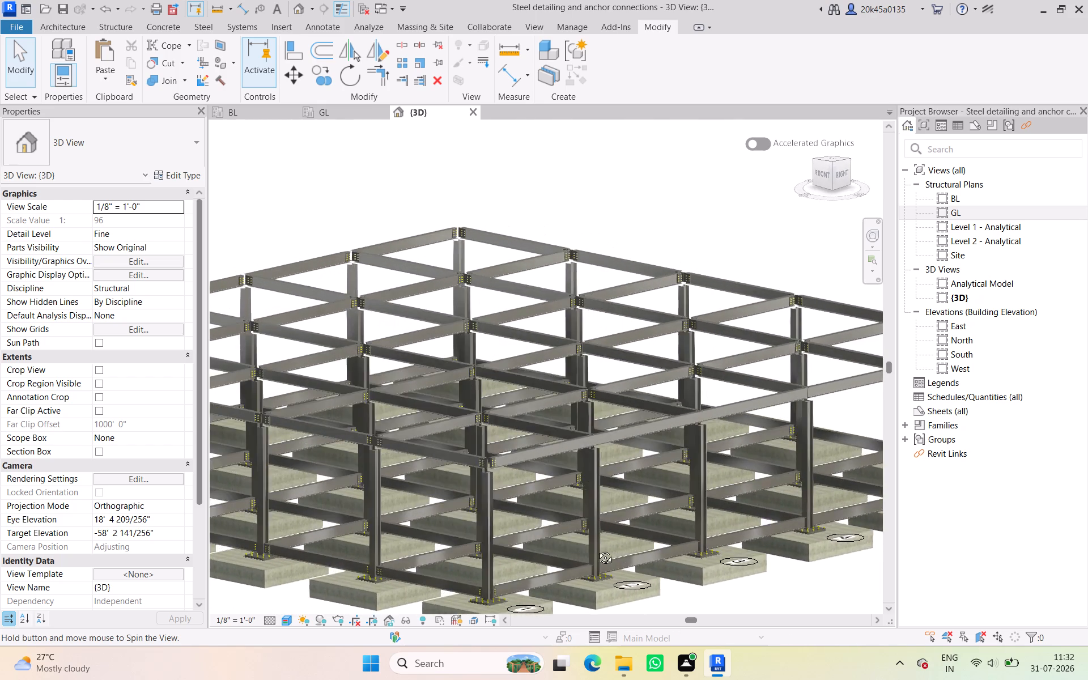
{"action": "middle_click_drag", "start_coordinate": [597, 549], "coordinate": [633, 549], "text": "shift"}
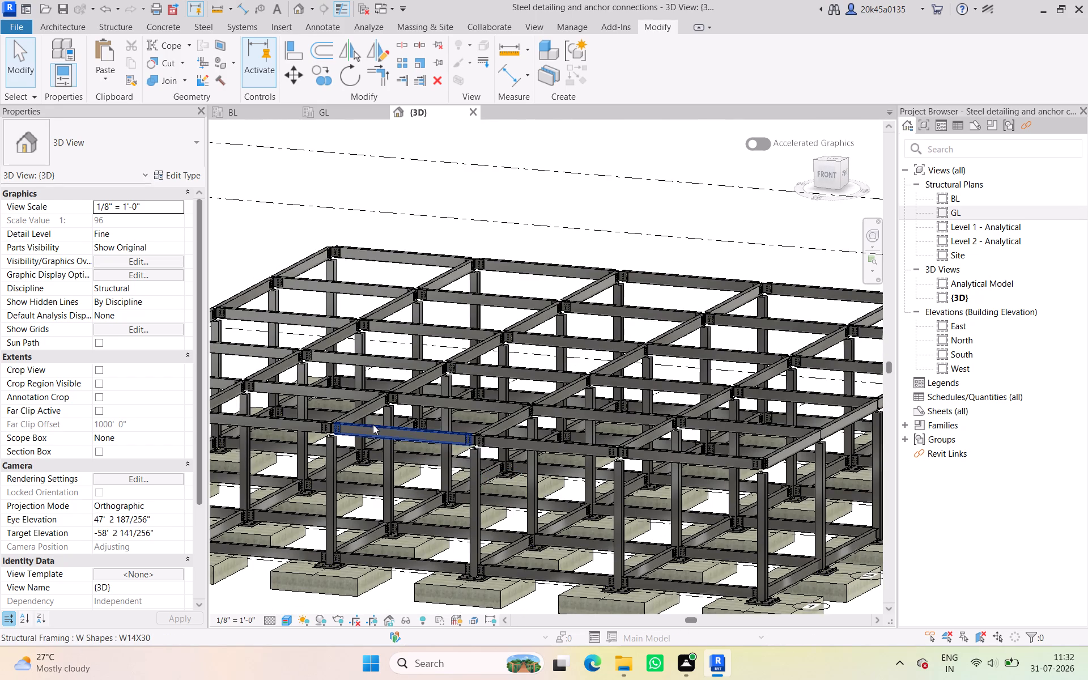
{"action": "scroll", "coordinate": [373, 424], "scroll_direction": "up", "scroll_amount": 4}
{"action": "middle_click_drag", "start_coordinate": [396, 448], "coordinate": [496, 534]}
{"action": "scroll", "coordinate": [479, 522], "scroll_direction": "down", "scroll_amount": 9}
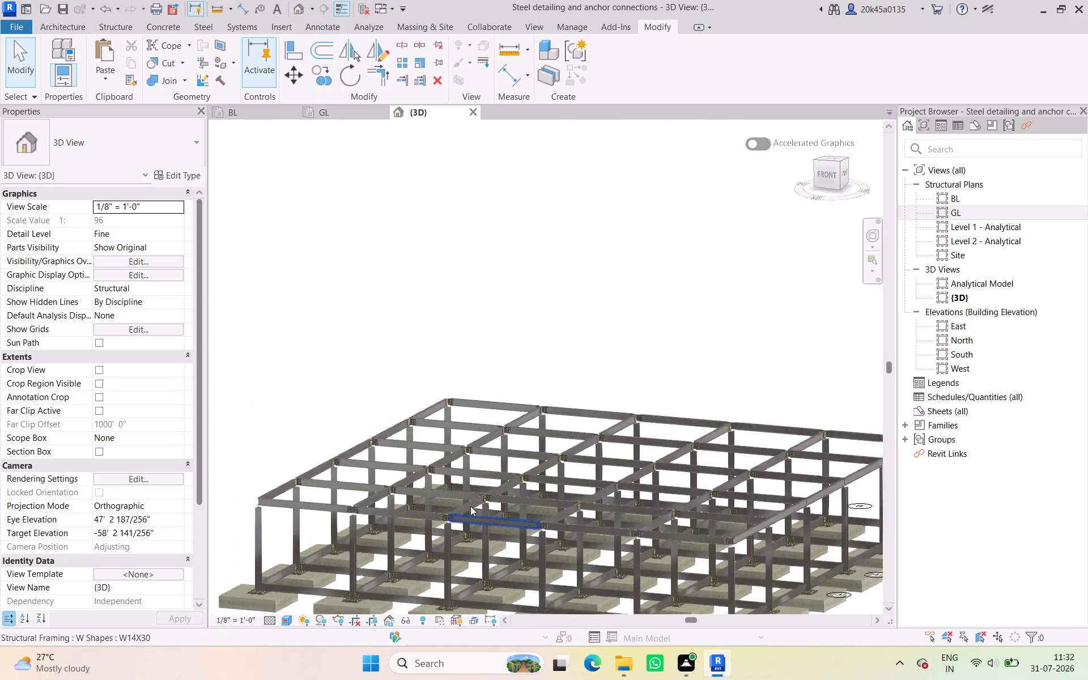
In the North elevation, examine the height of the upper beams relative to the column tops and level BL.
{"action": "double_click", "coordinate": [957, 341]}
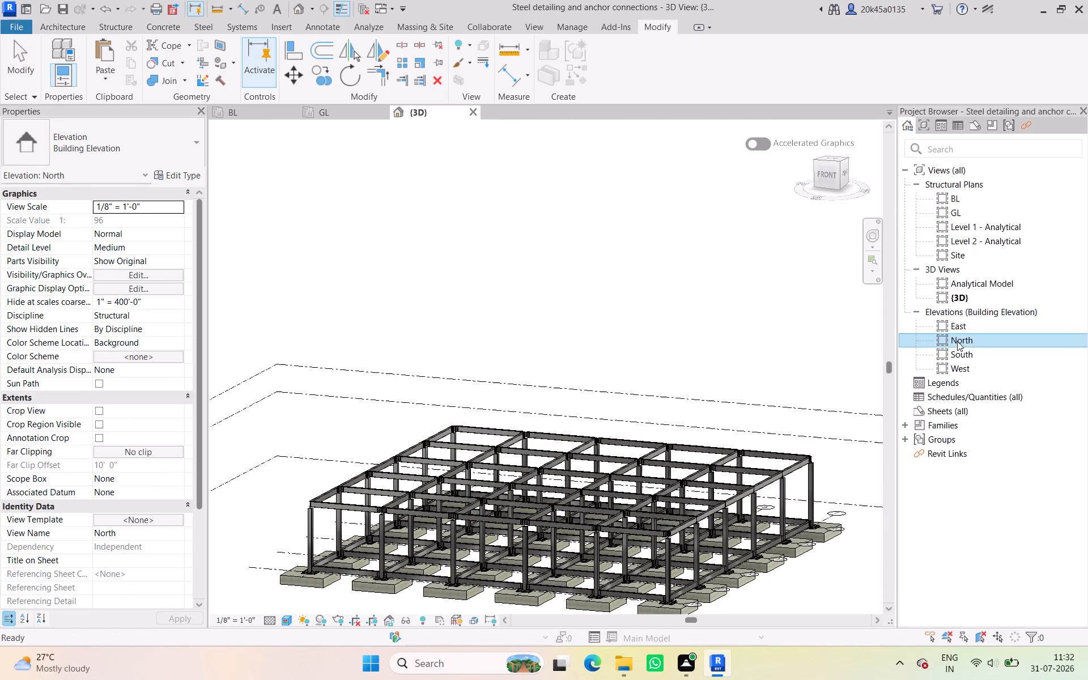
{"action": "scroll", "coordinate": [573, 379], "scroll_direction": "up", "scroll_amount": 10}
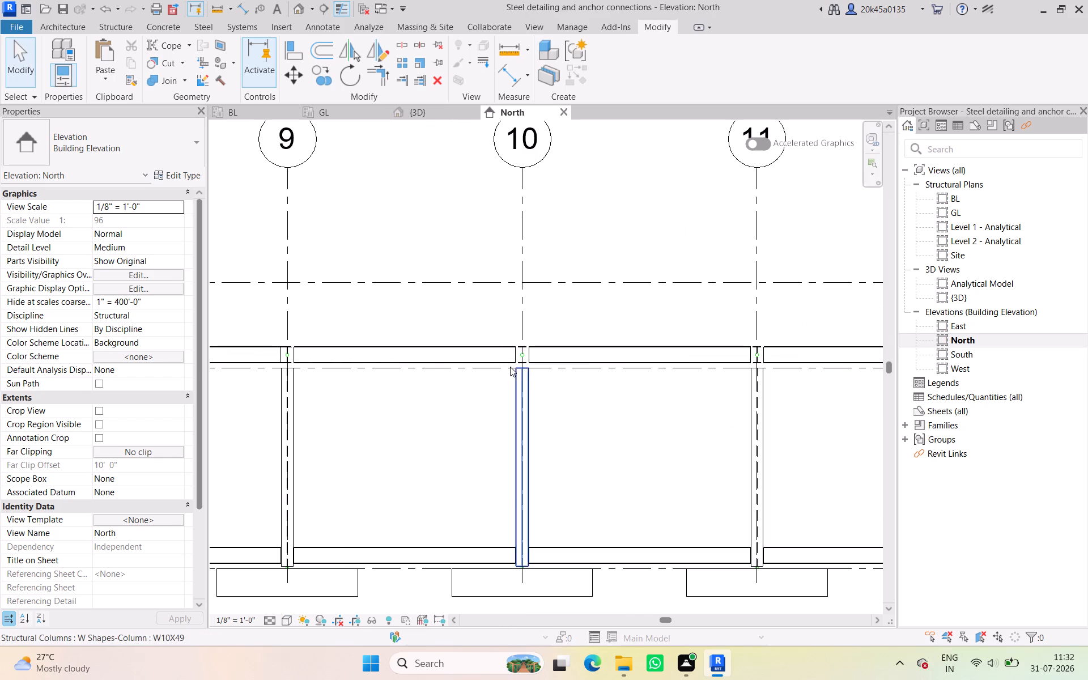
{"action": "scroll", "coordinate": [560, 369], "scroll_direction": "up", "scroll_amount": 4}
{"action": "scroll", "coordinate": [558, 356], "scroll_direction": "down", "scroll_amount": 5}
{"action": "scroll", "coordinate": [537, 352], "scroll_direction": "up", "scroll_amount": 3}
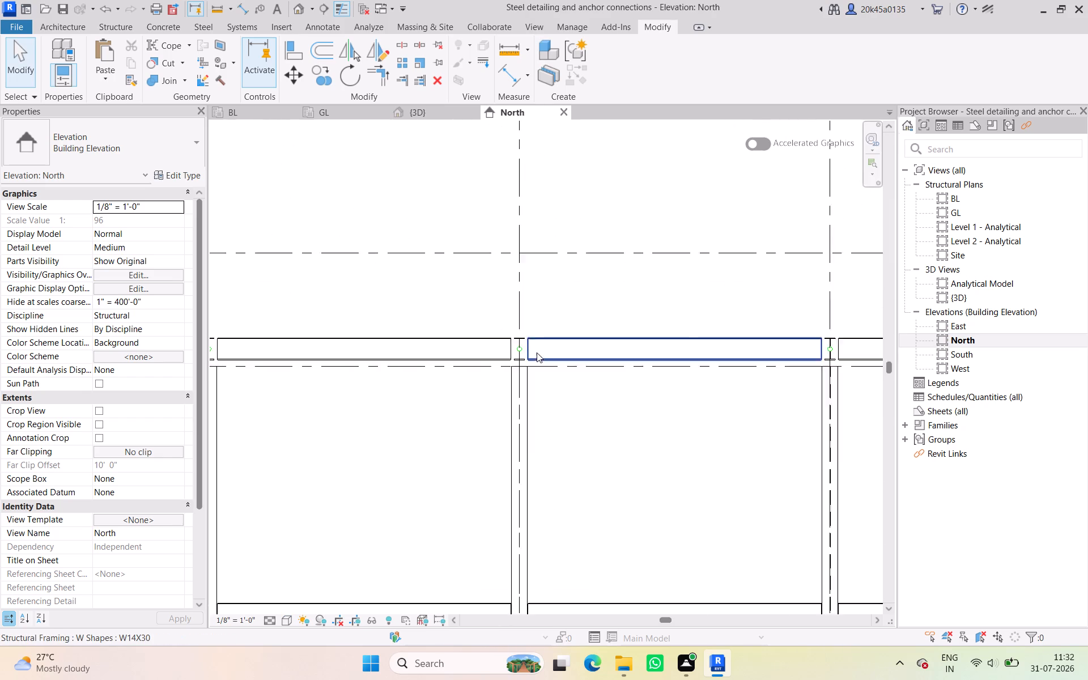
{"action": "scroll", "coordinate": [537, 352], "scroll_direction": "up", "scroll_amount": 2}
{"action": "scroll", "coordinate": [520, 389], "scroll_direction": "down", "scroll_amount": 9}
{"action": "middle_click_drag", "start_coordinate": [528, 384], "coordinate": [647, 416]}
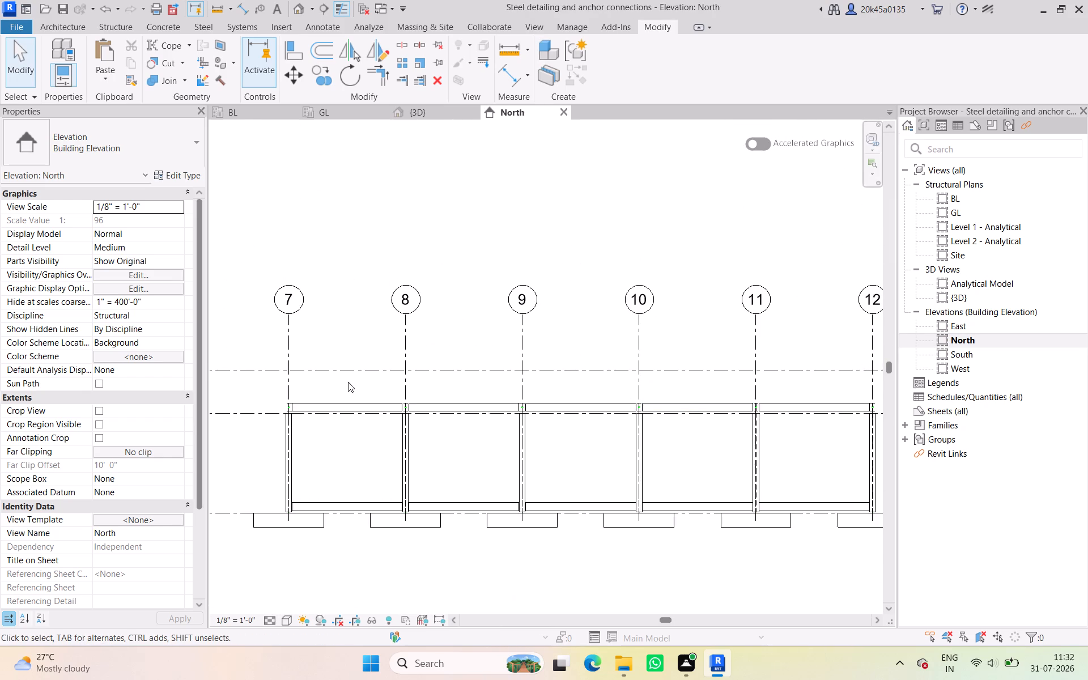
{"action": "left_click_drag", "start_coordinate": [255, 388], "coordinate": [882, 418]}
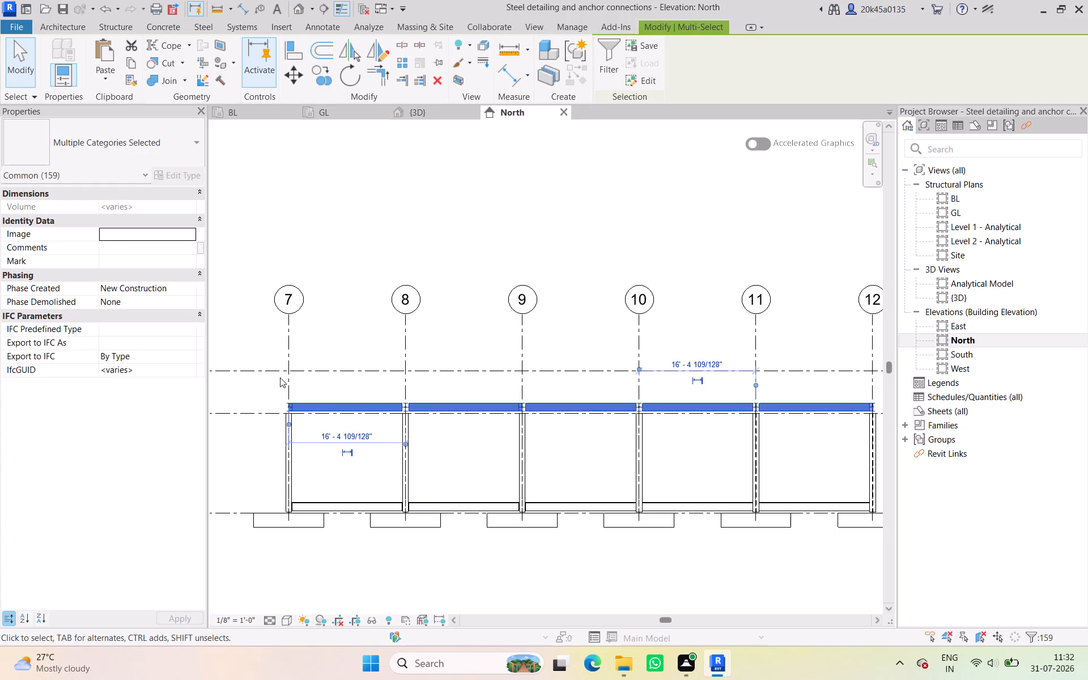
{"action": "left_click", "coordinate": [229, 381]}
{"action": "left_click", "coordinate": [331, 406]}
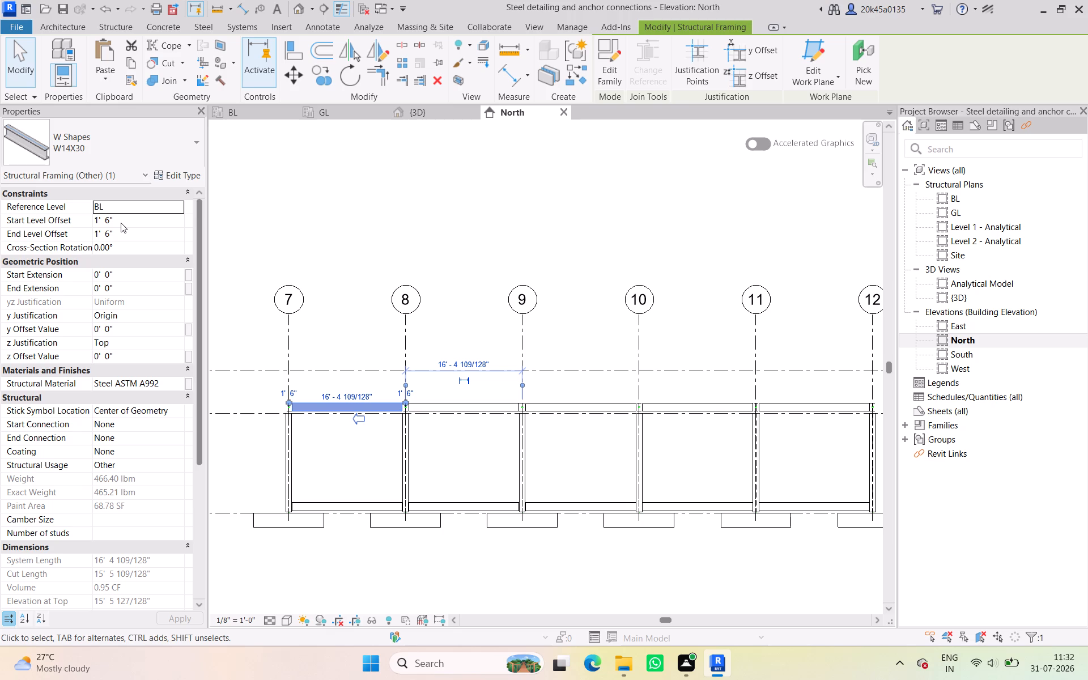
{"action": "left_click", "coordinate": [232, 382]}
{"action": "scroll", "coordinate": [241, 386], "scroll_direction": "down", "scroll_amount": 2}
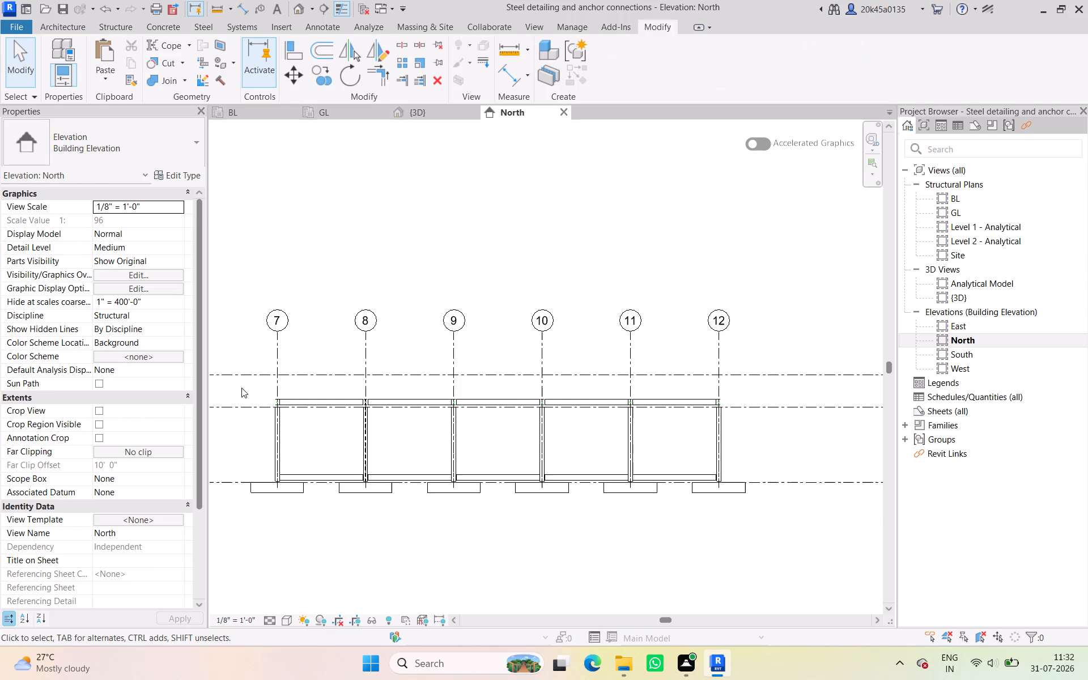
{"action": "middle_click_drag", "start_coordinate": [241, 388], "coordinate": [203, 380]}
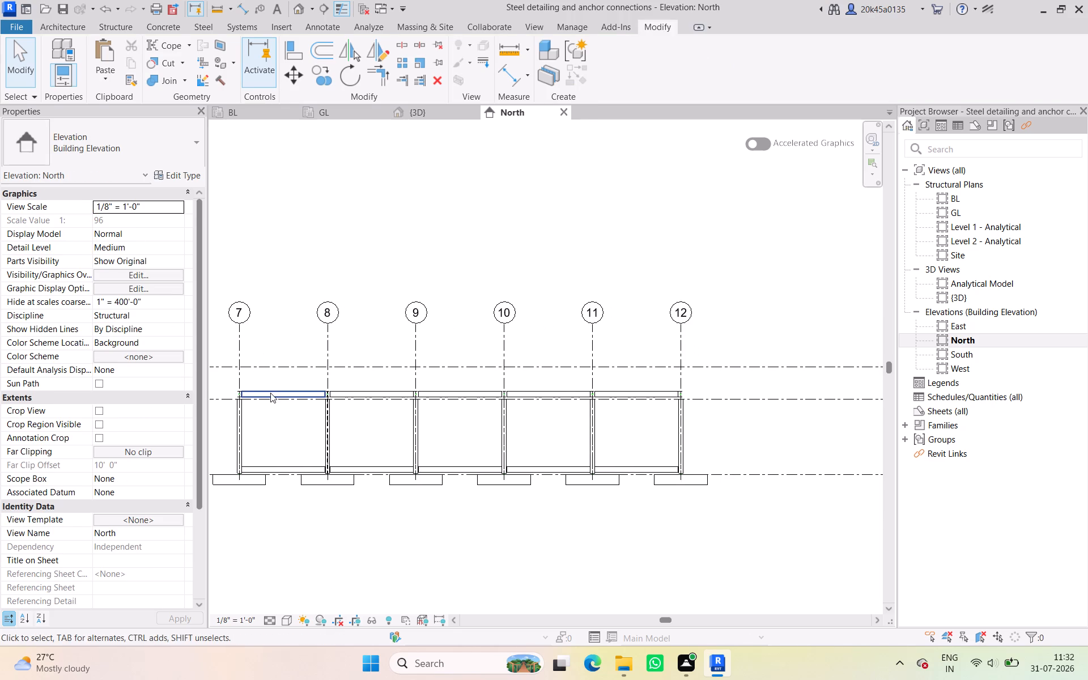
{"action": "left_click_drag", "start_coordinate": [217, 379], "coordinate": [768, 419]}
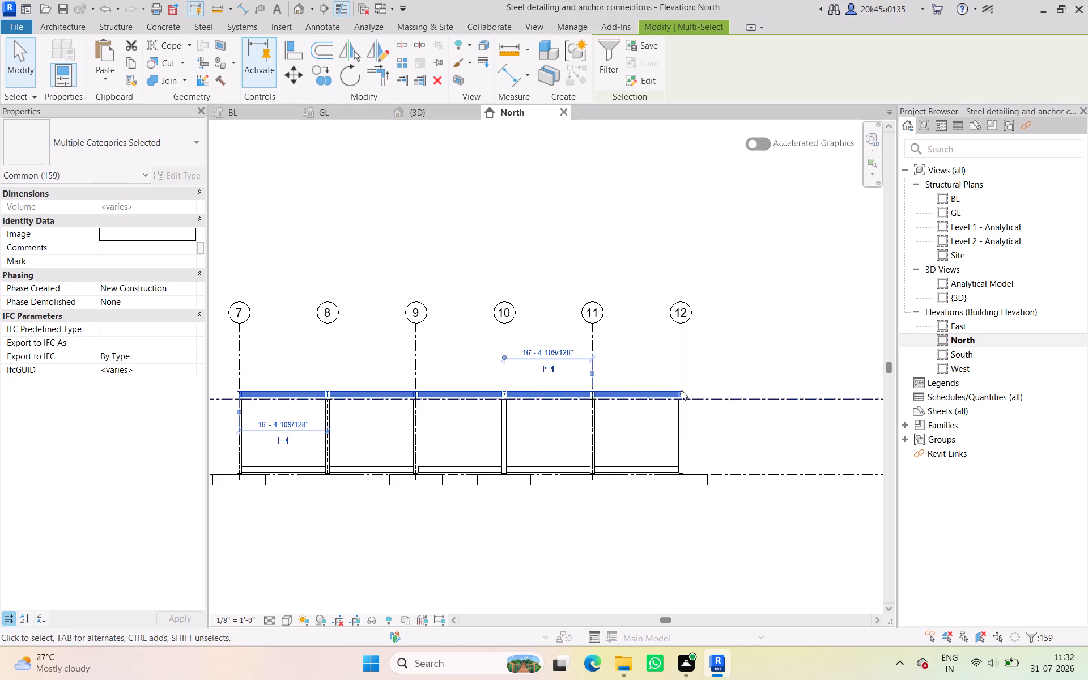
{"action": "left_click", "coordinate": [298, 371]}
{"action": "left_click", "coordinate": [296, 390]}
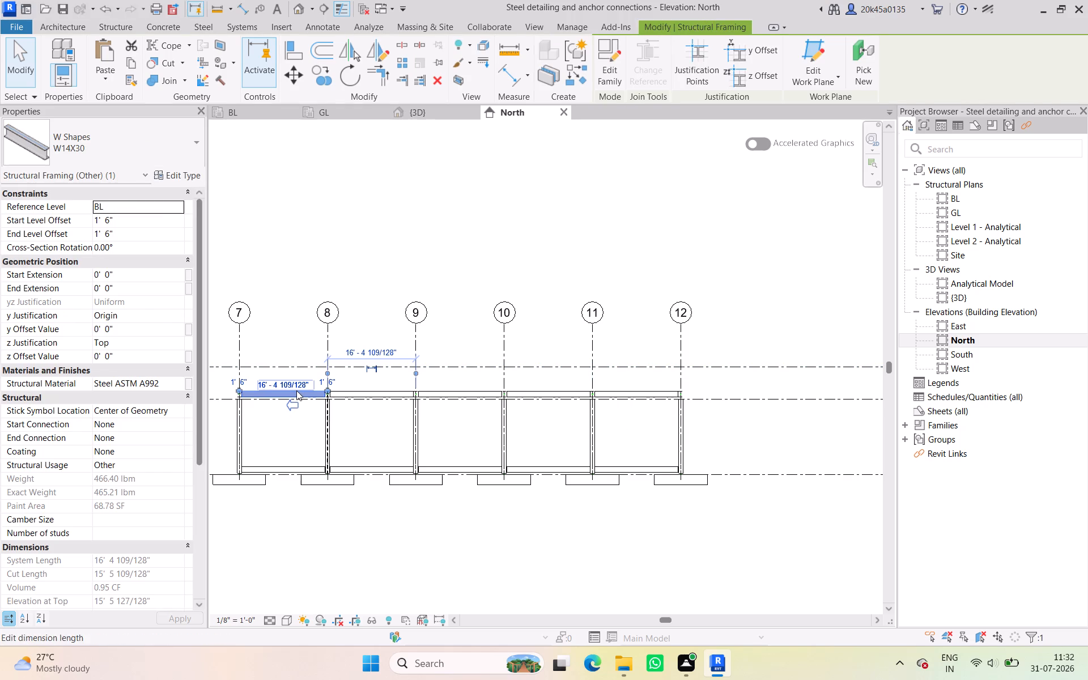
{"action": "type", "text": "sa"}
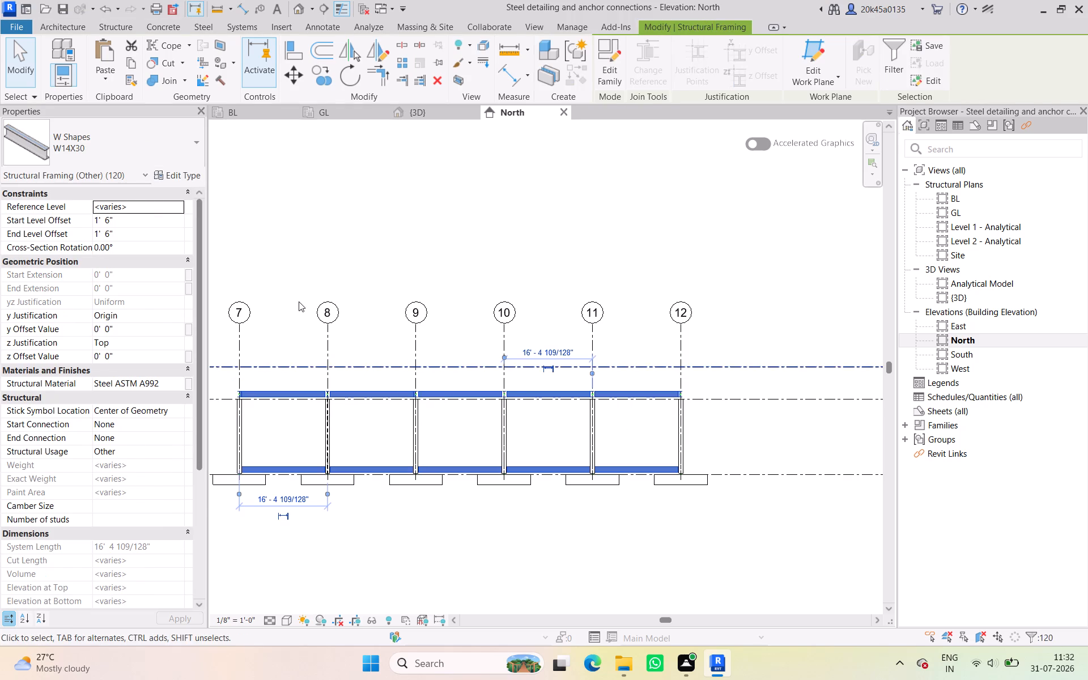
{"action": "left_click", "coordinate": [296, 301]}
Set the start and end level offsets of the upper beam between grids 7 and 8 to 0.
{"action": "left_click", "coordinate": [289, 396]}
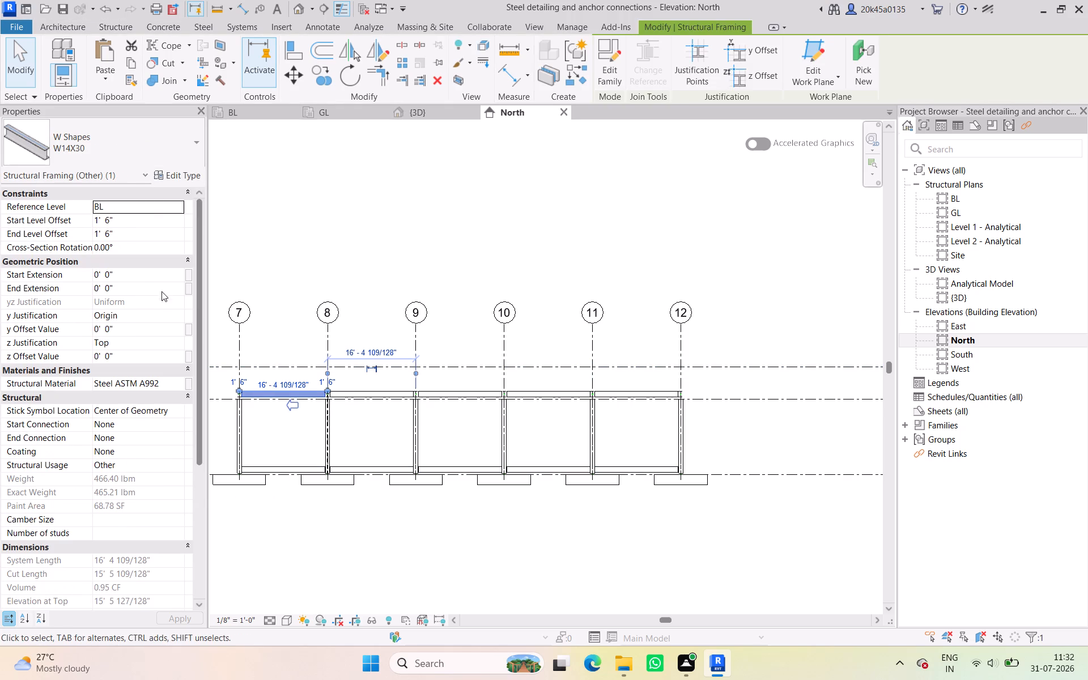
{"action": "scroll", "coordinate": [256, 410], "scroll_direction": "up", "scroll_amount": 3}
{"action": "middle_click_drag", "start_coordinate": [277, 418], "coordinate": [426, 551]}
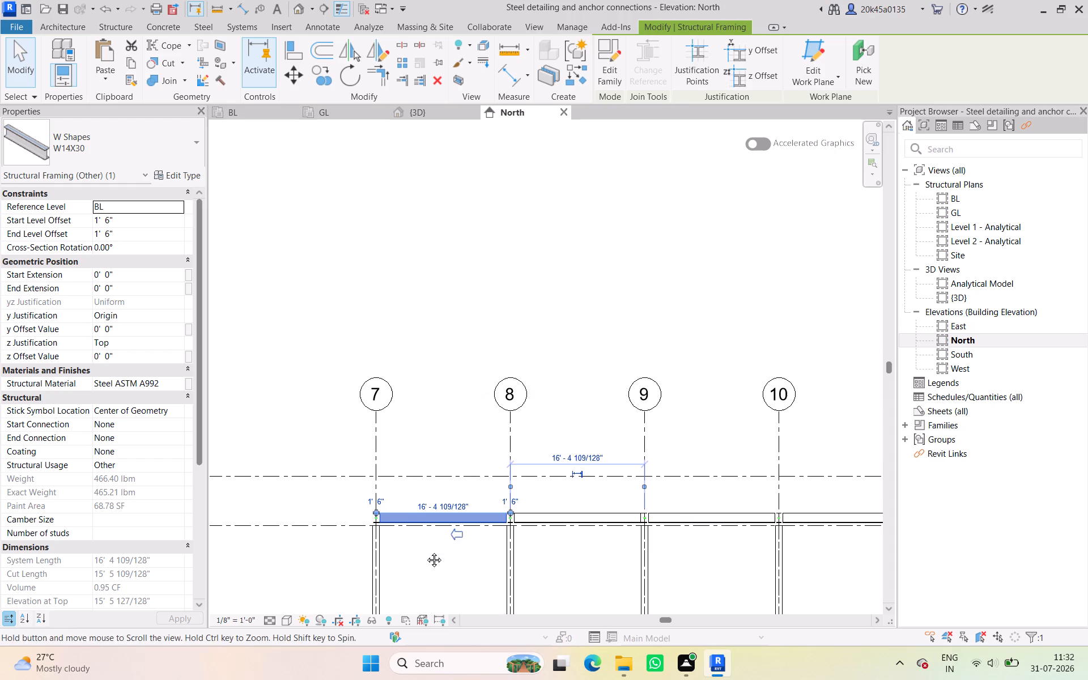
{"action": "middle_click_drag", "start_coordinate": [426, 551], "coordinate": [426, 552]}
{"action": "left_click", "coordinate": [119, 223]}
{"action": "left_click_drag", "start_coordinate": [119, 223], "coordinate": [2, 228]}
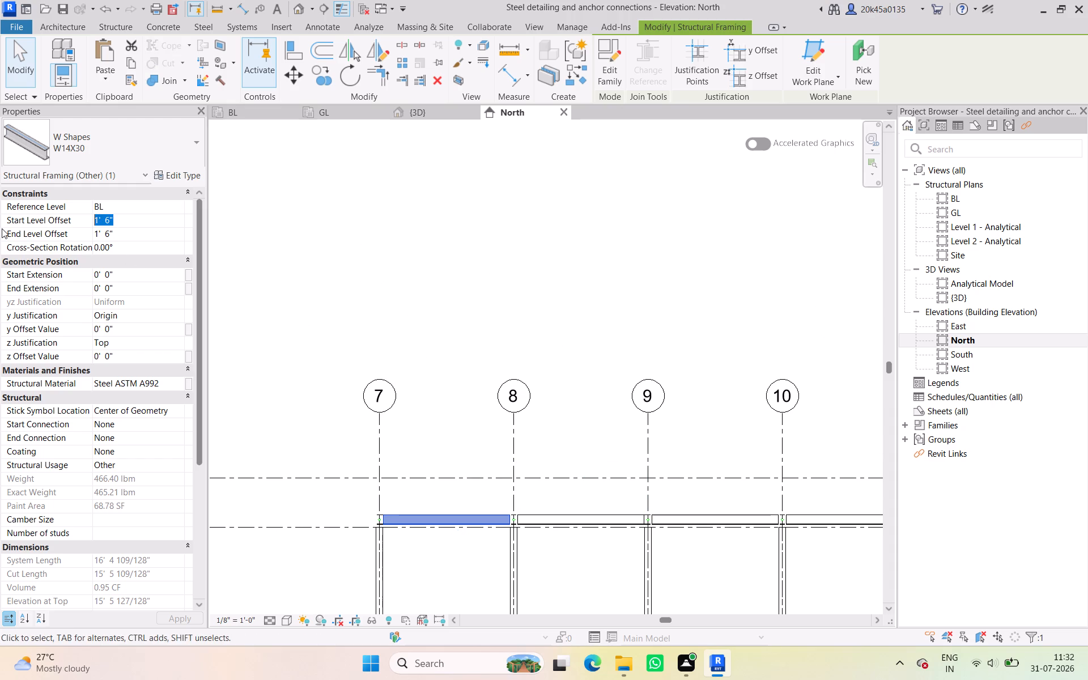
{"action": "key", "text": "0"}
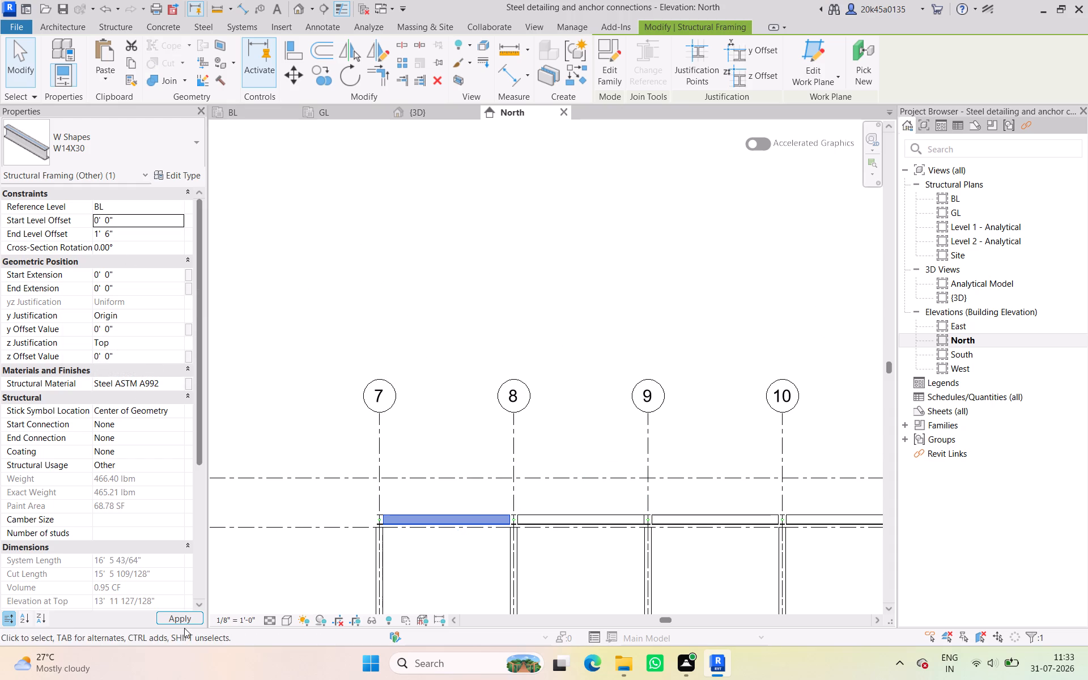
{"action": "left_click", "coordinate": [184, 615]}
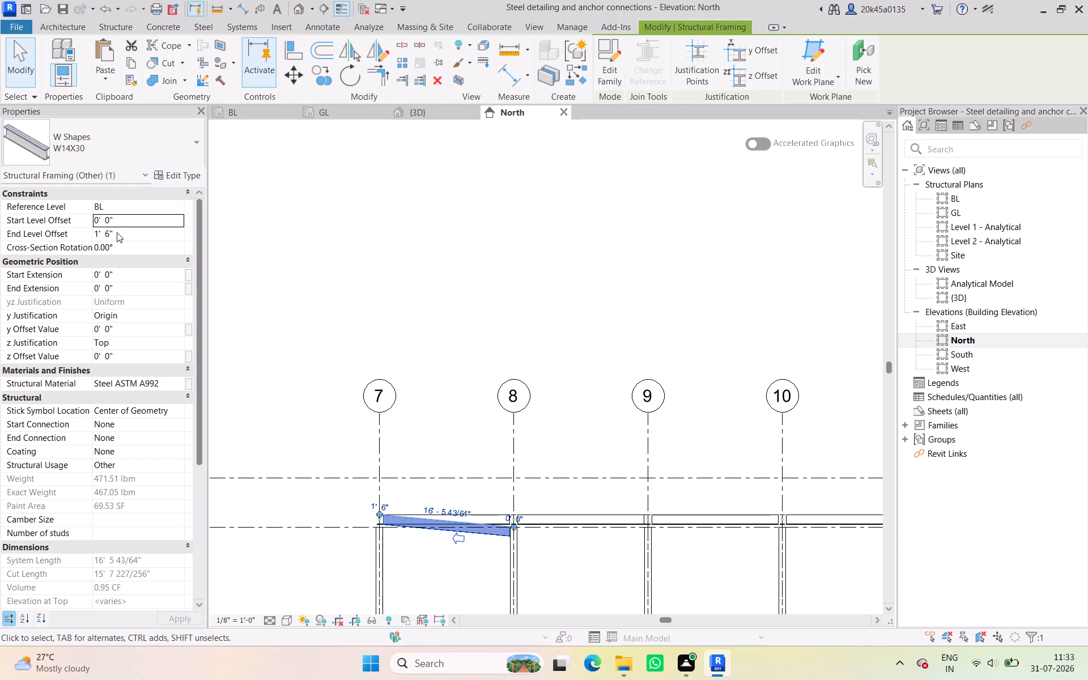
{"action": "left_click", "coordinate": [117, 232]}
{"action": "left_click_drag", "start_coordinate": [117, 232], "coordinate": [43, 232]}
{"action": "key", "text": "0"}
{"action": "key", "text": "Return"}
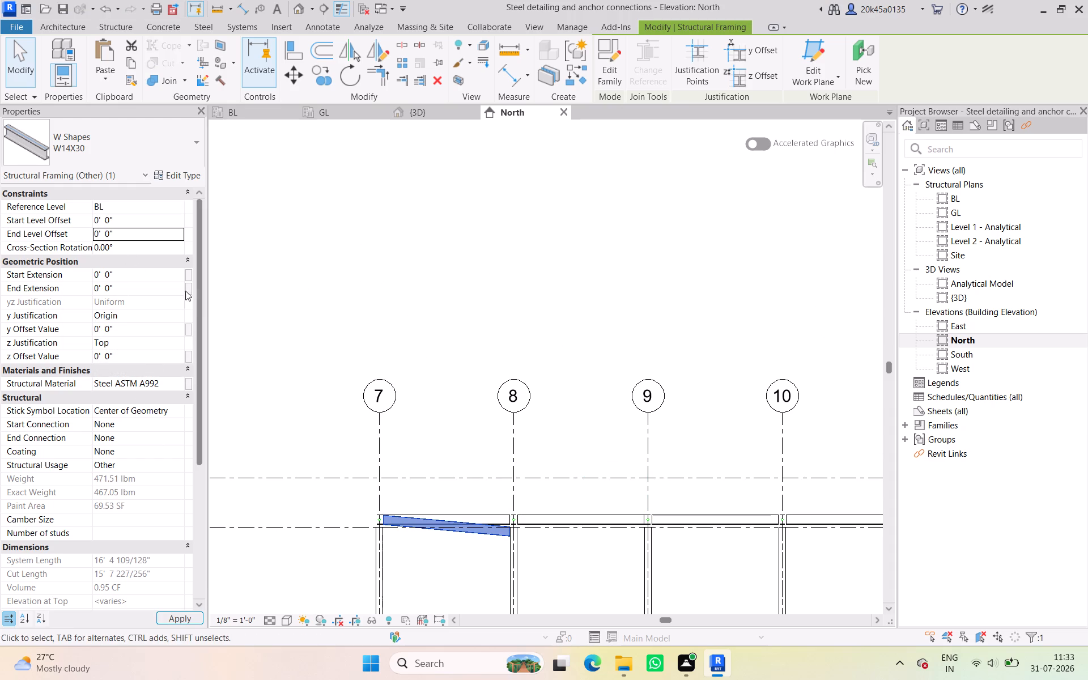
{"action": "left_click", "coordinate": [421, 408]}
{"action": "scroll", "coordinate": [404, 530], "scroll_direction": "up", "scroll_amount": 5}
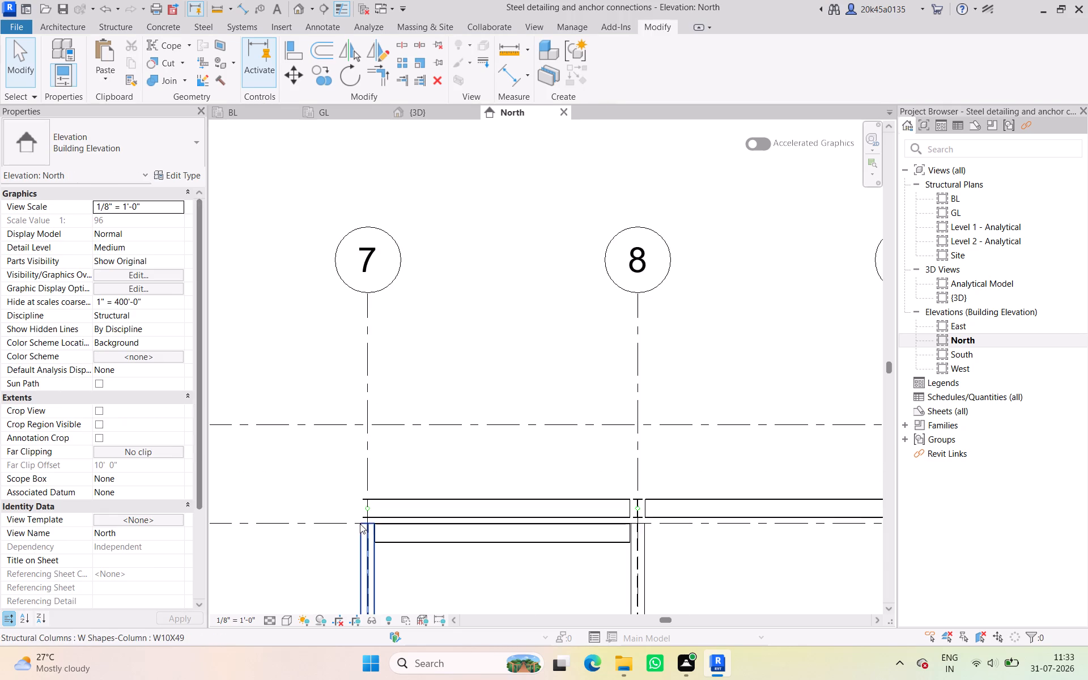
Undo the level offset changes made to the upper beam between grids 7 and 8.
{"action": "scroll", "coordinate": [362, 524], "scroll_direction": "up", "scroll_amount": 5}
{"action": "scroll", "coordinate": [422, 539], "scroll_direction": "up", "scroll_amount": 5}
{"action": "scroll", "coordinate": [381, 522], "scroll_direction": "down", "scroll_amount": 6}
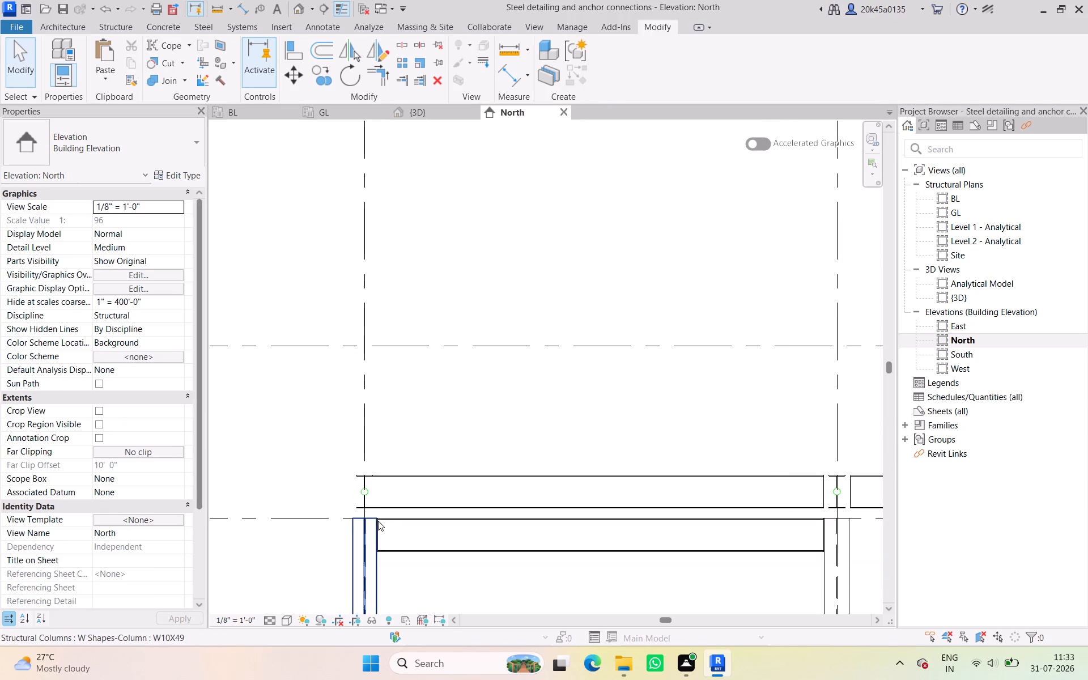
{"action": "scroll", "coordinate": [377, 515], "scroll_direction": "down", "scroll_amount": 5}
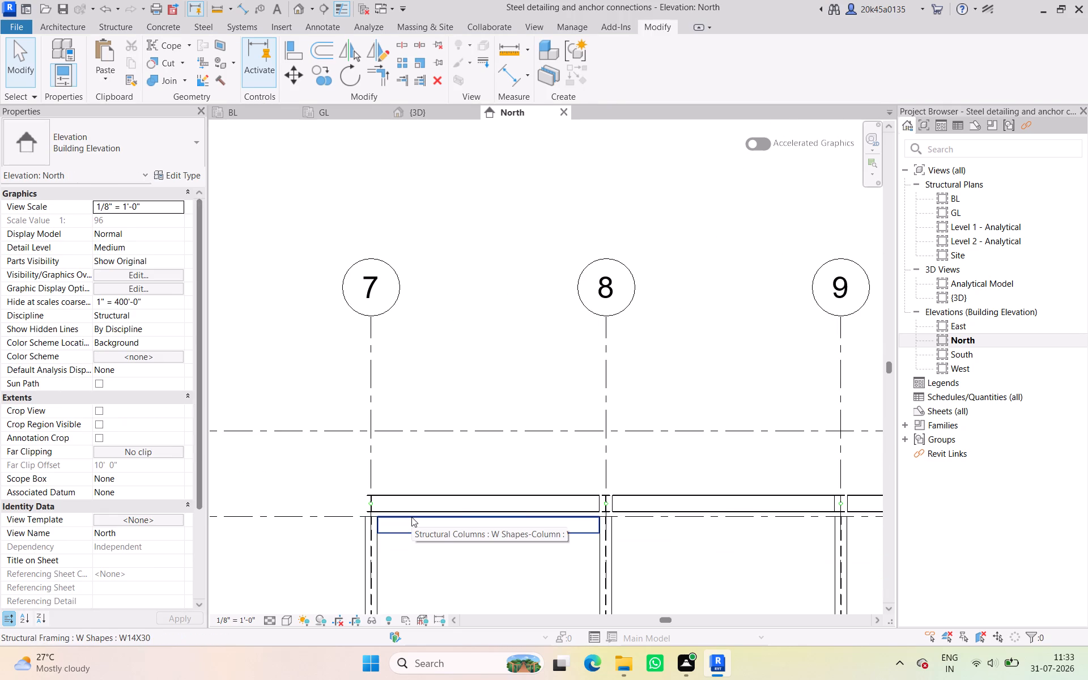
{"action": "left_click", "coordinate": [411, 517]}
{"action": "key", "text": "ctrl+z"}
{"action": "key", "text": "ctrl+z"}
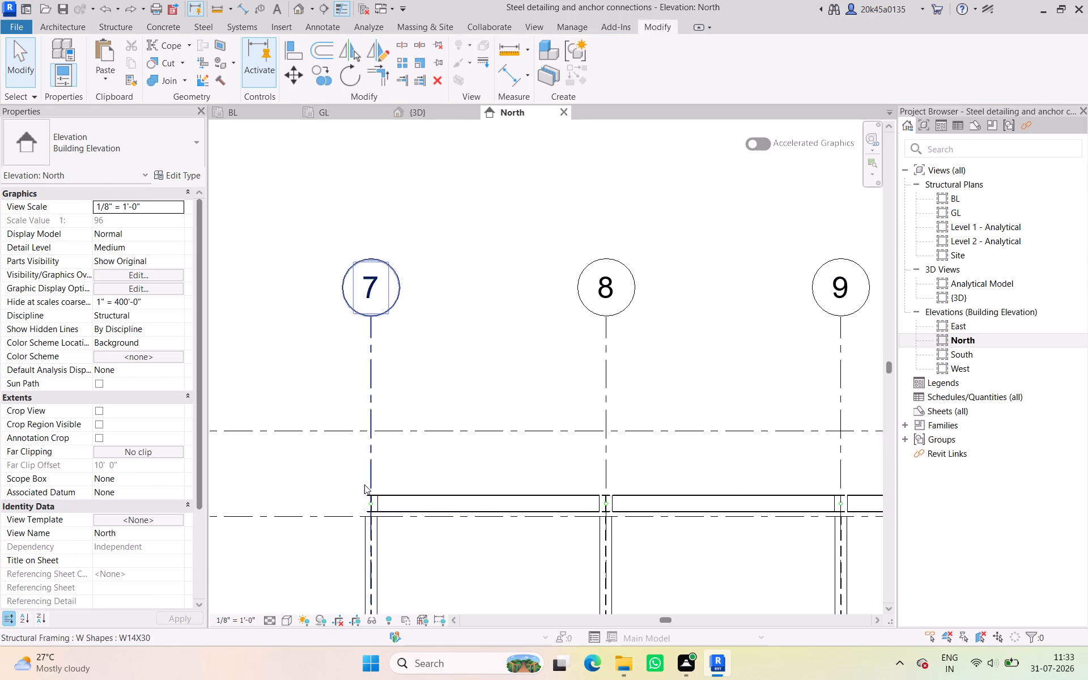
In the North elevation, set the start and end level offsets of all upper W14X30 beams to 0, leaving the connections out of the selection.
{"action": "scroll", "coordinate": [364, 484], "scroll_direction": "down", "scroll_amount": 4}
{"action": "middle_click_drag", "start_coordinate": [347, 475], "coordinate": [169, 397]}
{"action": "scroll", "coordinate": [390, 445], "scroll_direction": "down", "scroll_amount": 3}
{"action": "middle_click_drag", "start_coordinate": [396, 446], "coordinate": [453, 446]}
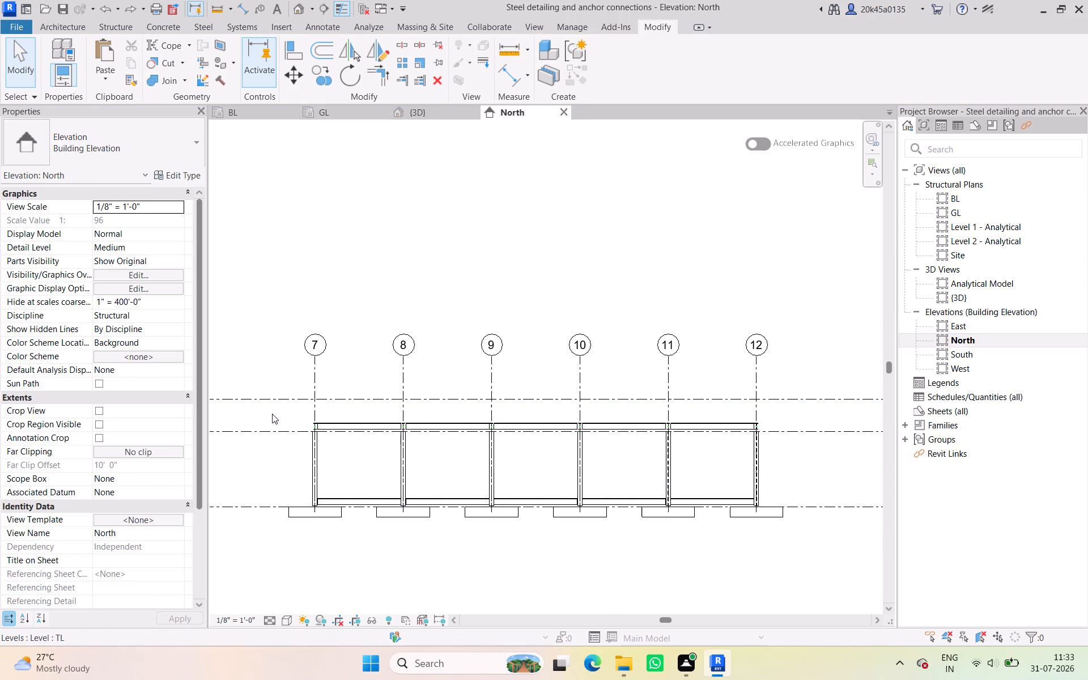
{"action": "left_click_drag", "start_coordinate": [276, 411], "coordinate": [834, 466]}
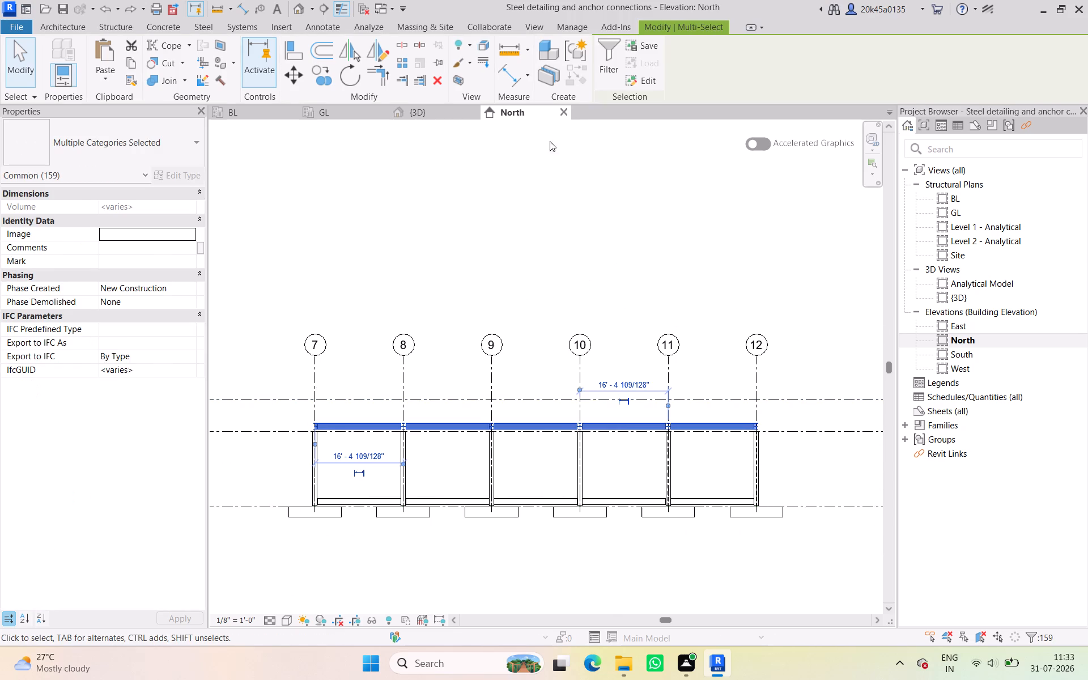
{"action": "left_click", "coordinate": [606, 51]}
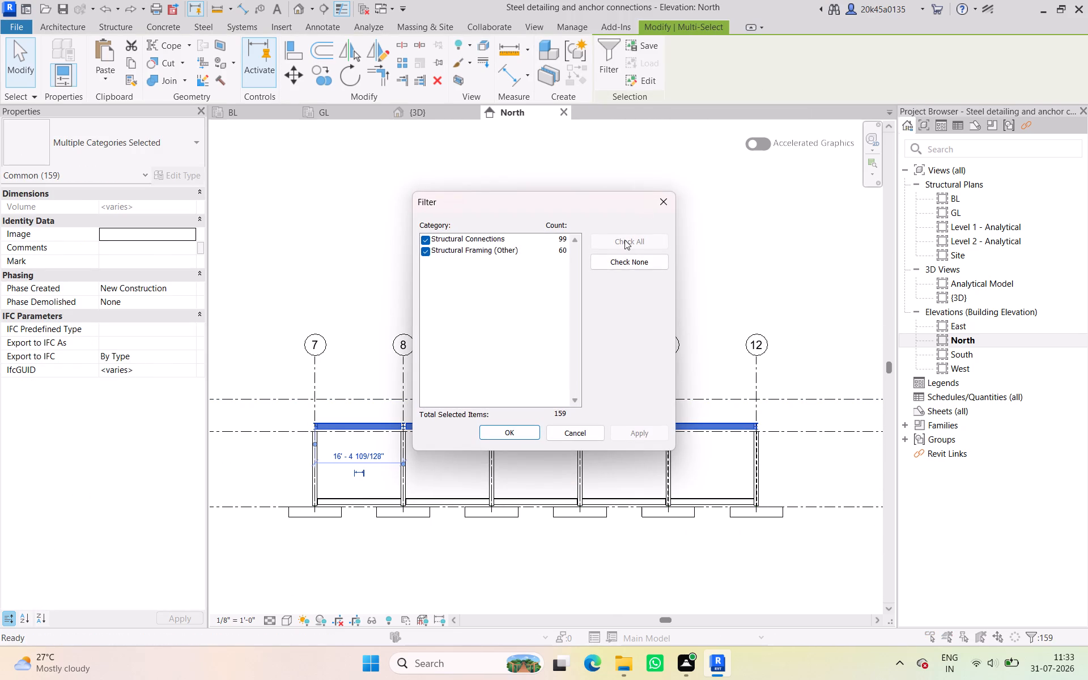
{"action": "left_click", "coordinate": [616, 266]}
{"action": "left_click", "coordinate": [433, 249]}
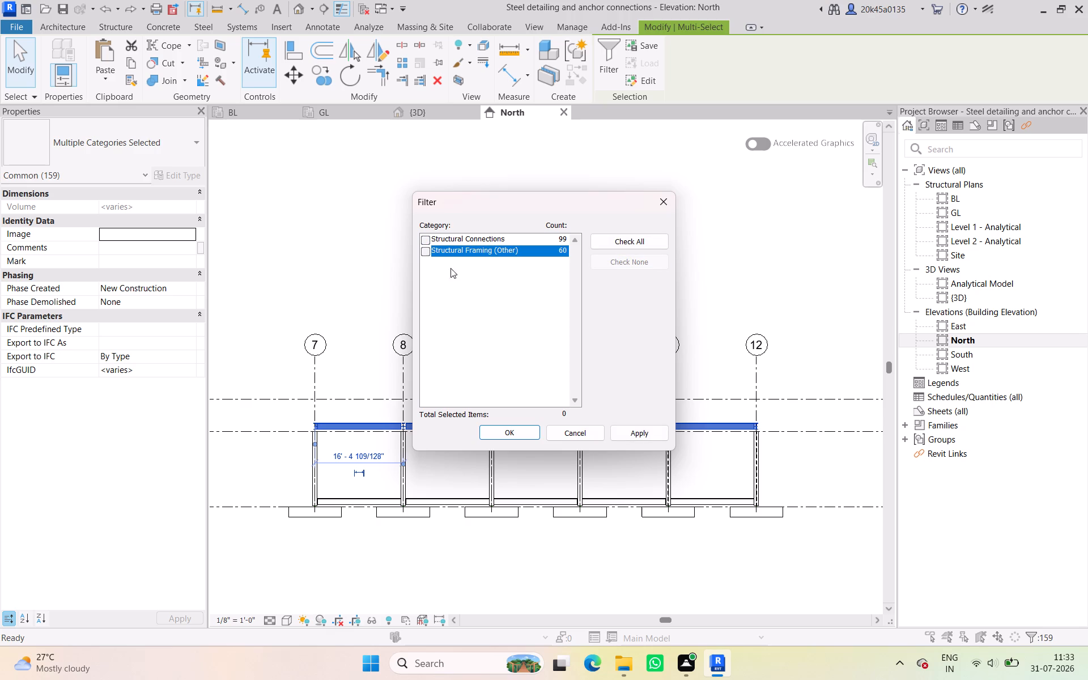
{"action": "left_click", "coordinate": [426, 252]}
{"action": "left_click", "coordinate": [504, 435]}
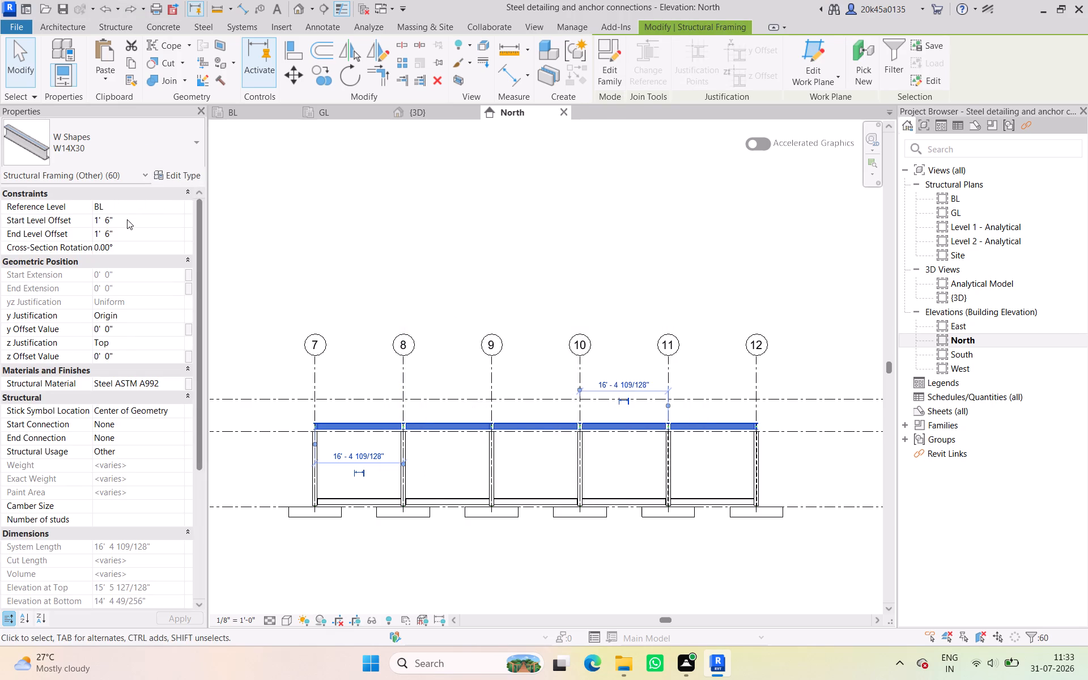
{"action": "left_click", "coordinate": [128, 221]}
{"action": "key", "text": "0"}
{"action": "left_click", "coordinate": [117, 233]}
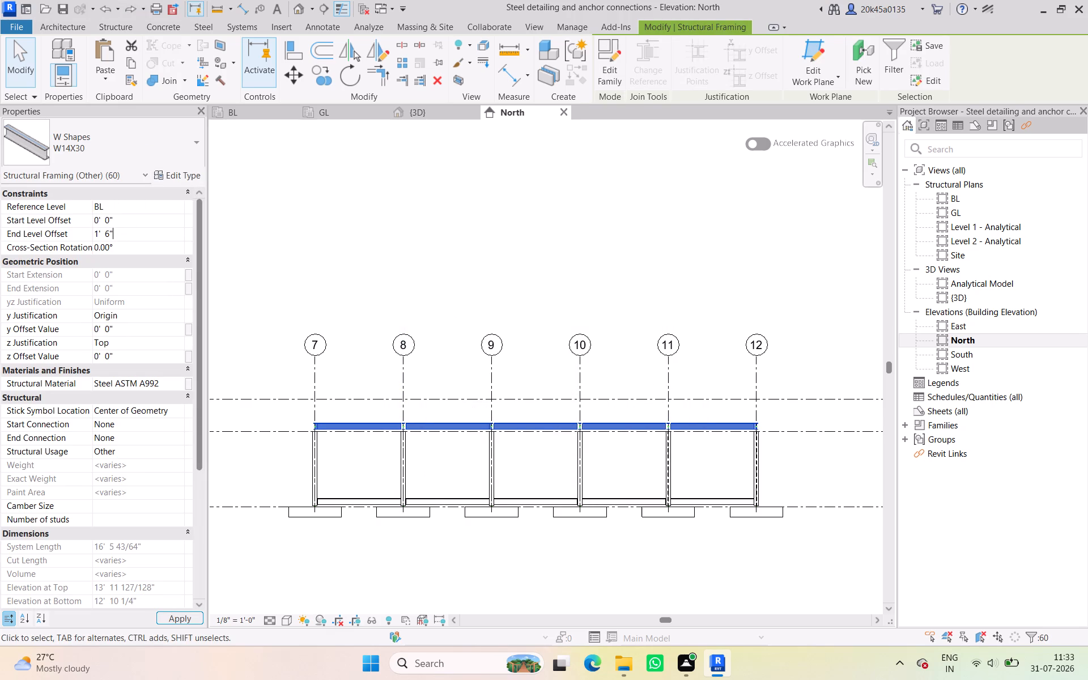
{"action": "left_click_drag", "start_coordinate": [118, 232], "coordinate": [22, 243]}
{"action": "key", "text": "0"}
{"action": "left_click", "coordinate": [167, 616]}
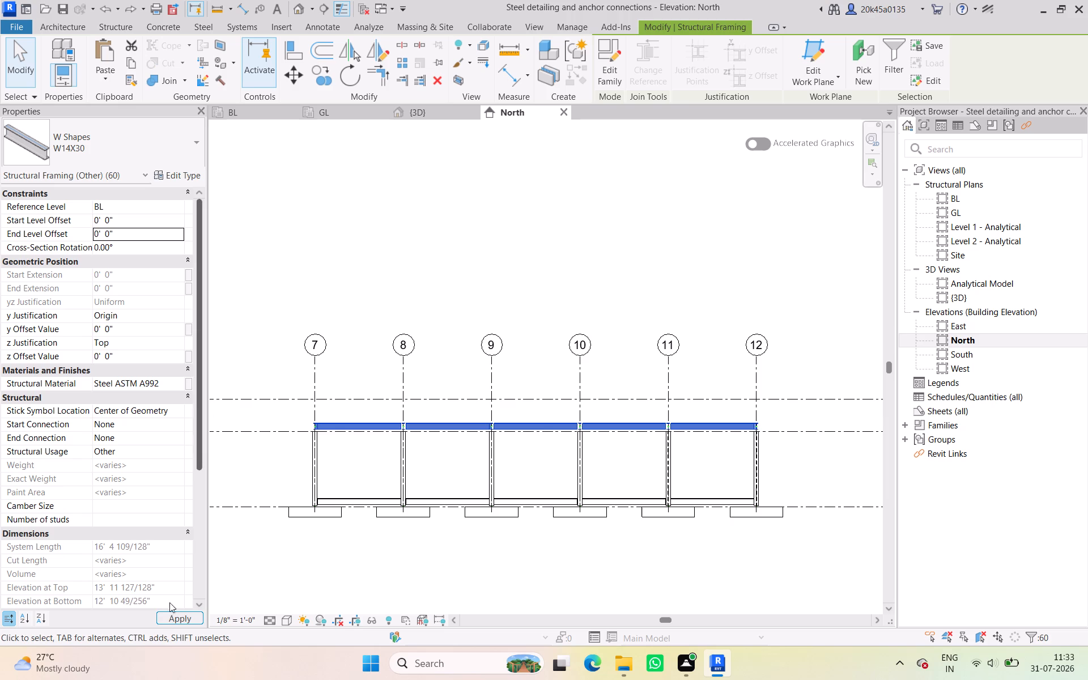
{"action": "left_click", "coordinate": [246, 242]}
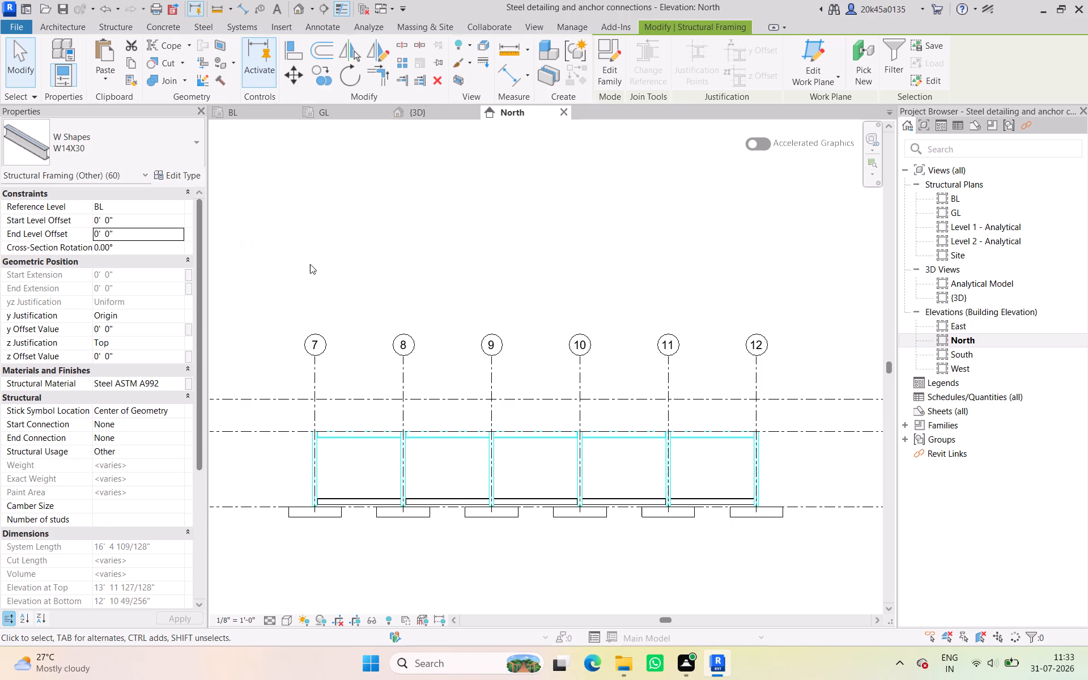
In the 3D view, examine the upper Shear splice plate 2 connections against the lowered beams and column tops.
{"action": "left_click", "coordinate": [420, 119]}
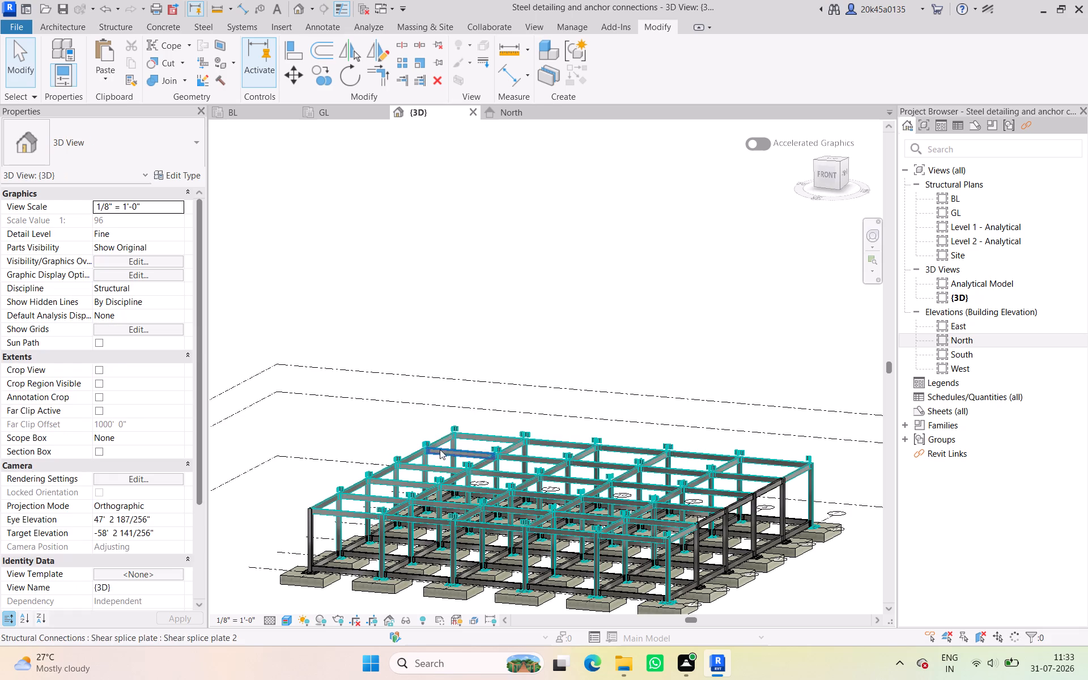
{"action": "left_click", "coordinate": [535, 311]}
{"action": "scroll", "coordinate": [410, 490], "scroll_direction": "up", "scroll_amount": 4}
{"action": "scroll", "coordinate": [359, 499], "scroll_direction": "up", "scroll_amount": 5}
{"action": "left_click", "coordinate": [367, 542]}
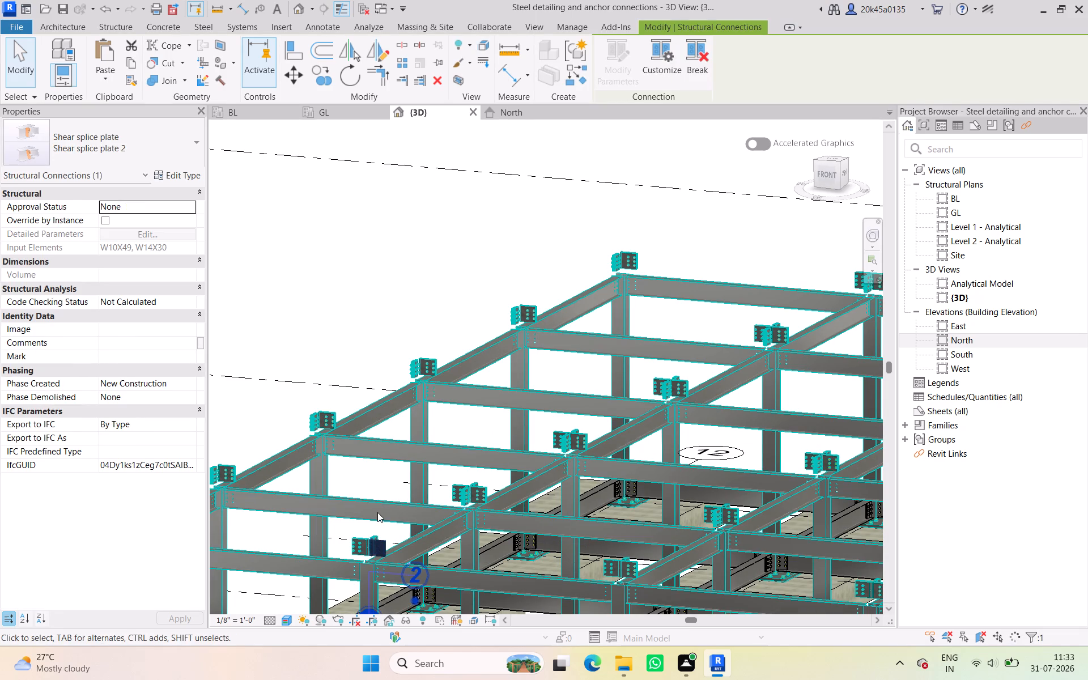
{"action": "scroll", "coordinate": [377, 512], "scroll_direction": "down", "scroll_amount": 2}
{"action": "middle_click_drag", "start_coordinate": [379, 512], "coordinate": [401, 528]}
{"action": "scroll", "coordinate": [395, 537], "scroll_direction": "up", "scroll_amount": 11}
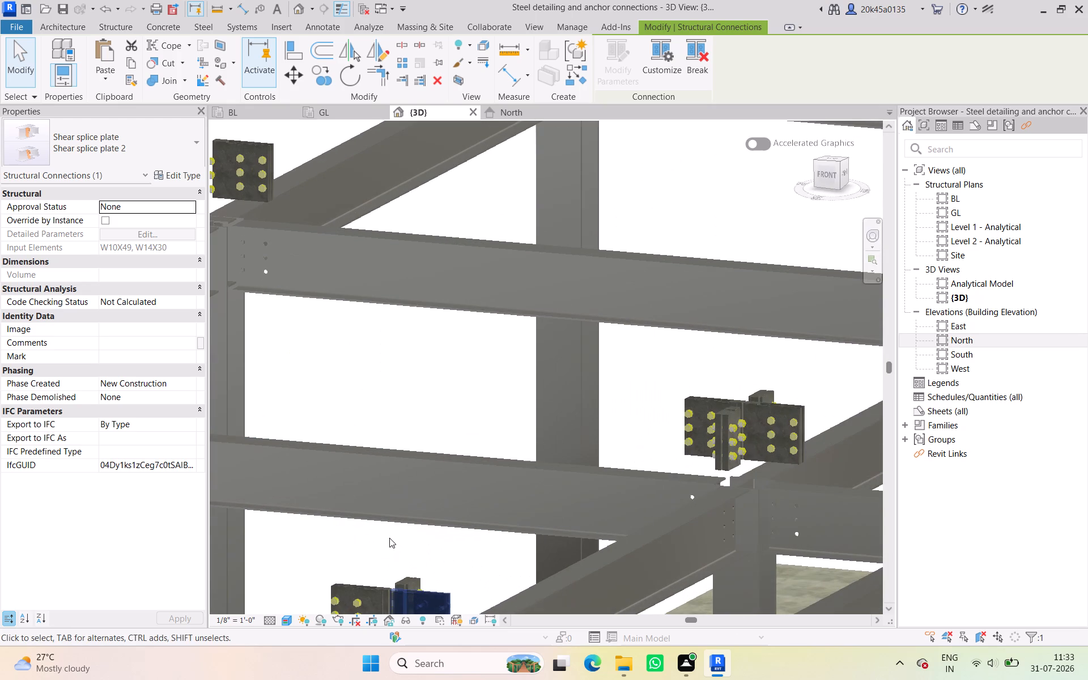
{"action": "middle_click_drag", "start_coordinate": [389, 538], "coordinate": [359, 406]}
{"action": "scroll", "coordinate": [371, 452], "scroll_direction": "down", "scroll_amount": 2}
{"action": "middle_click_drag", "start_coordinate": [372, 453], "coordinate": [382, 400]}
{"action": "middle_click_drag", "start_coordinate": [382, 400], "coordinate": [382, 398]}
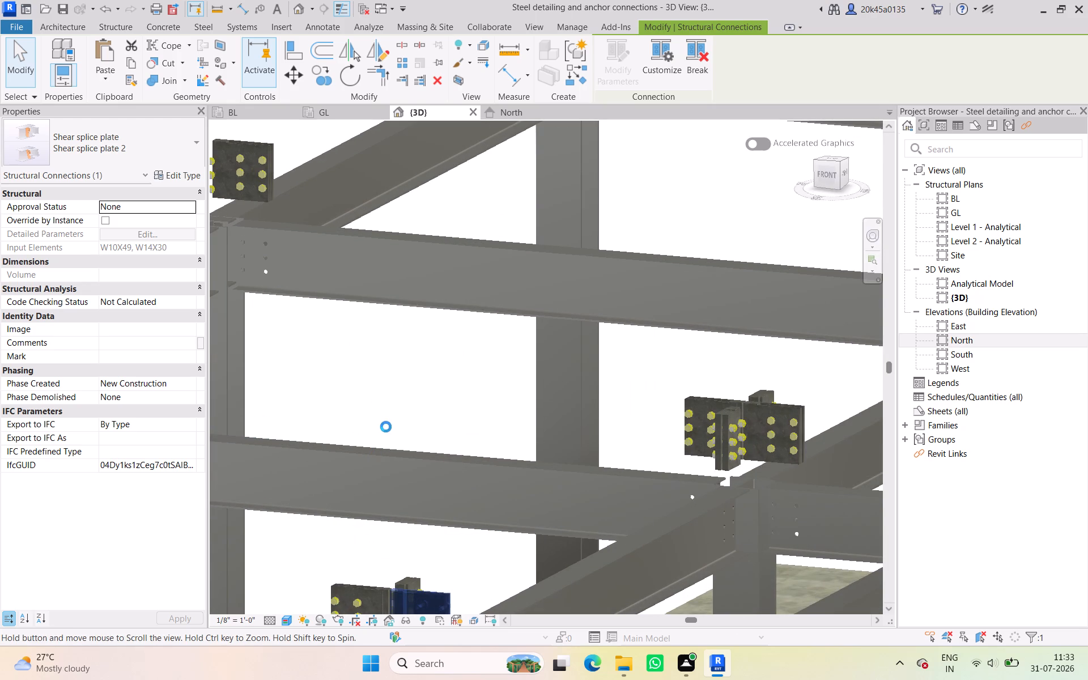
{"action": "scroll", "coordinate": [386, 430], "scroll_direction": "down", "scroll_amount": 3}
{"action": "middle_click_drag", "start_coordinate": [387, 438], "coordinate": [456, 386]}
{"action": "scroll", "coordinate": [436, 403], "scroll_direction": "up", "scroll_amount": 5}
{"action": "scroll", "coordinate": [659, 304], "scroll_direction": "down", "scroll_amount": 4}
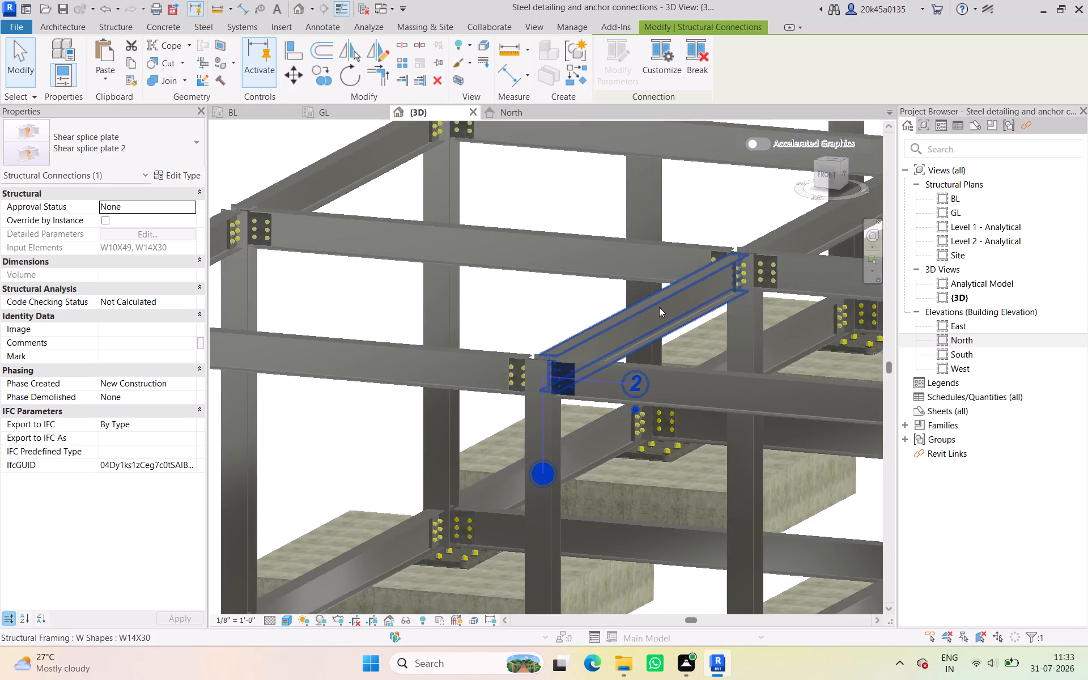
{"action": "scroll", "coordinate": [659, 308], "scroll_direction": "down", "scroll_amount": 3}
{"action": "middle_click_drag", "start_coordinate": [659, 308], "coordinate": [488, 414]}
{"action": "left_click", "coordinate": [377, 188]}
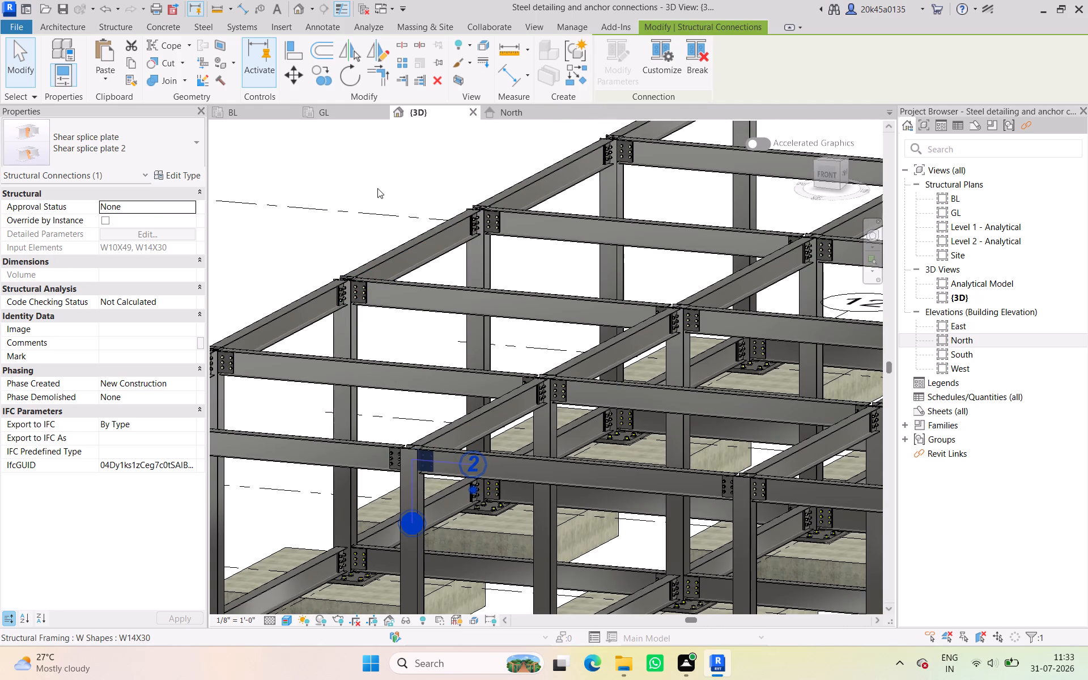
Examine the upper beam-to-column joints from above, inspecting the splice plates and bolts around a column top closely.
{"action": "scroll", "coordinate": [513, 351], "scroll_direction": "down", "scroll_amount": 8}
{"action": "scroll", "coordinate": [583, 399], "scroll_direction": "up", "scroll_amount": 8}
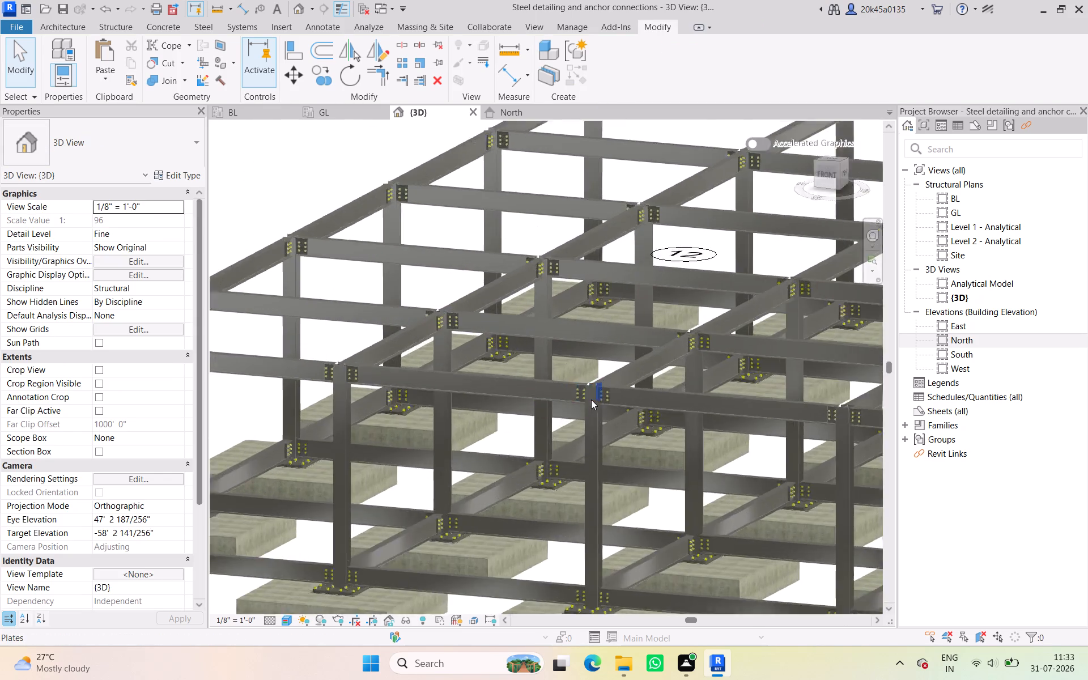
{"action": "scroll", "coordinate": [591, 399], "scroll_direction": "up", "scroll_amount": 12}
{"action": "middle_click_drag", "start_coordinate": [593, 398], "coordinate": [597, 419], "text": "shift"}
{"action": "scroll", "coordinate": [597, 420], "scroll_direction": "down", "scroll_amount": 4}
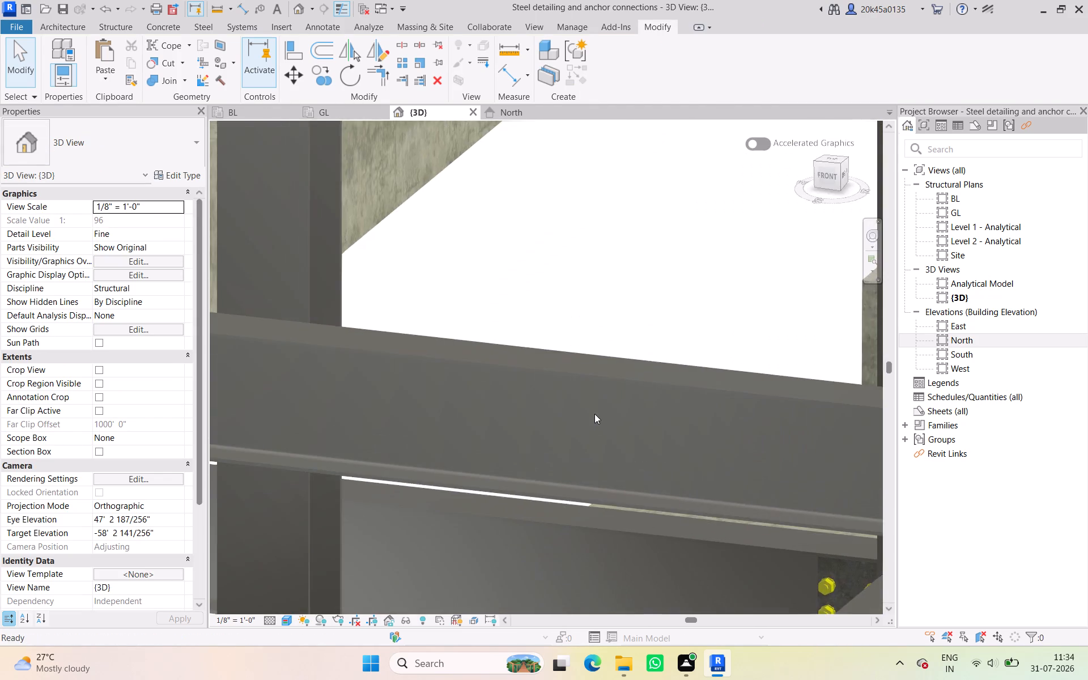
{"action": "middle_click_drag", "start_coordinate": [594, 412], "coordinate": [508, 215]}
{"action": "scroll", "coordinate": [529, 324], "scroll_direction": "down", "scroll_amount": 2}
{"action": "middle_click_drag", "start_coordinate": [588, 456], "coordinate": [592, 480], "text": "shift"}
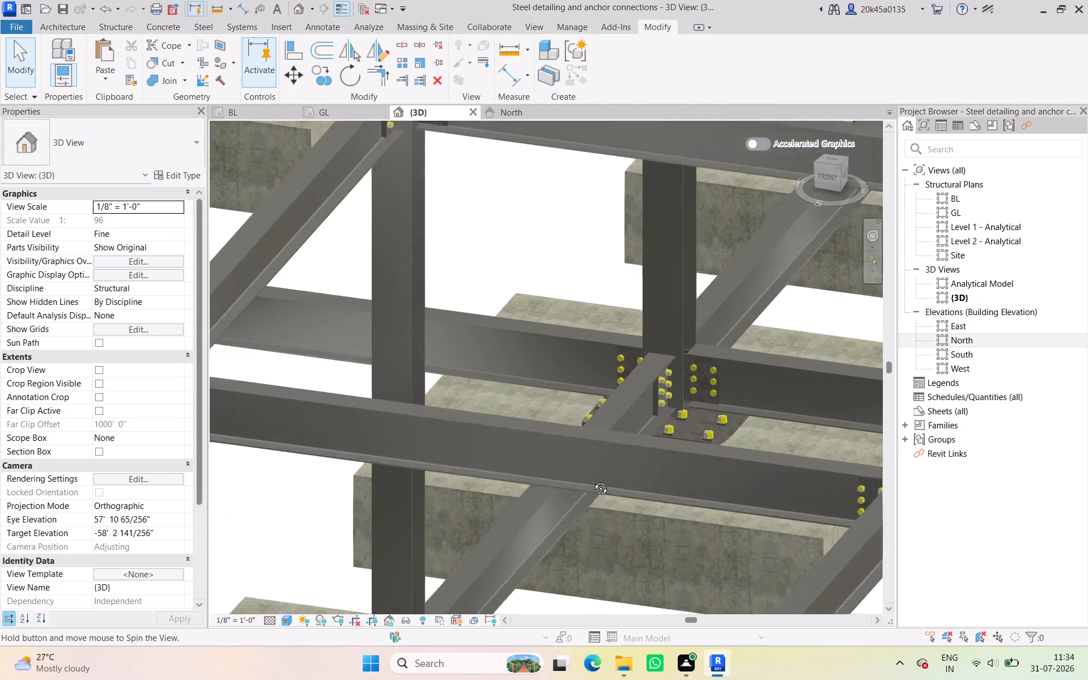
{"action": "middle_click_drag", "start_coordinate": [592, 480], "coordinate": [592, 488], "text": "shift"}
{"action": "scroll", "coordinate": [588, 484], "scroll_direction": "down", "scroll_amount": 3}
{"action": "middle_click_drag", "start_coordinate": [582, 421], "coordinate": [542, 104]}
{"action": "middle_click_drag", "start_coordinate": [574, 367], "coordinate": [560, 498], "text": "shift"}
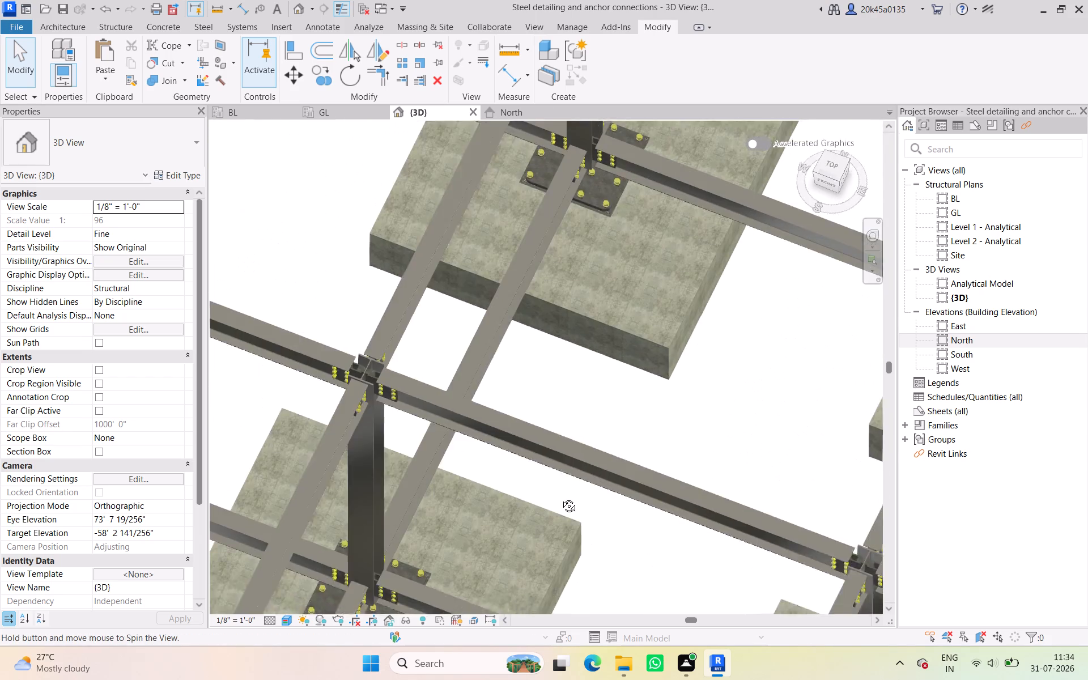
{"action": "middle_click_drag", "start_coordinate": [560, 498], "coordinate": [563, 503], "text": "shift"}
{"action": "scroll", "coordinate": [554, 484], "scroll_direction": "down", "scroll_amount": 4, "text": "shift"}
{"action": "middle_click_drag", "start_coordinate": [538, 429], "coordinate": [532, 42]}
{"action": "middle_click_drag", "start_coordinate": [524, 503], "coordinate": [526, 205]}
{"action": "scroll", "coordinate": [525, 503], "scroll_direction": "up", "scroll_amount": 1}
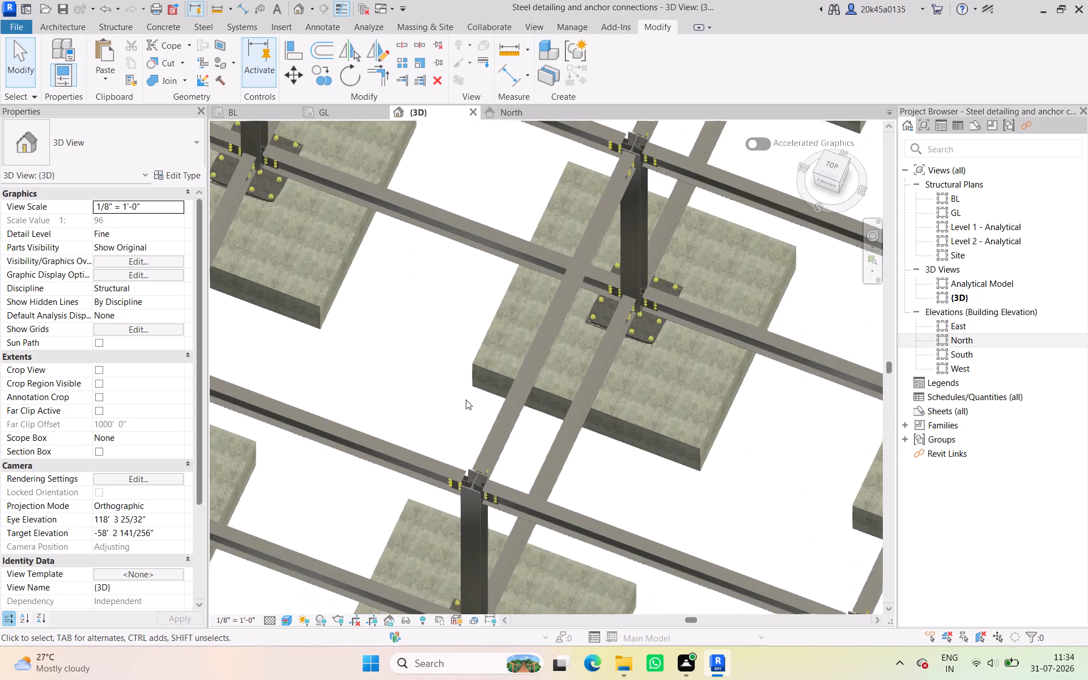
{"action": "scroll", "coordinate": [448, 517], "scroll_direction": "up", "scroll_amount": 15}
{"action": "scroll", "coordinate": [516, 469], "scroll_direction": "up", "scroll_amount": 4}
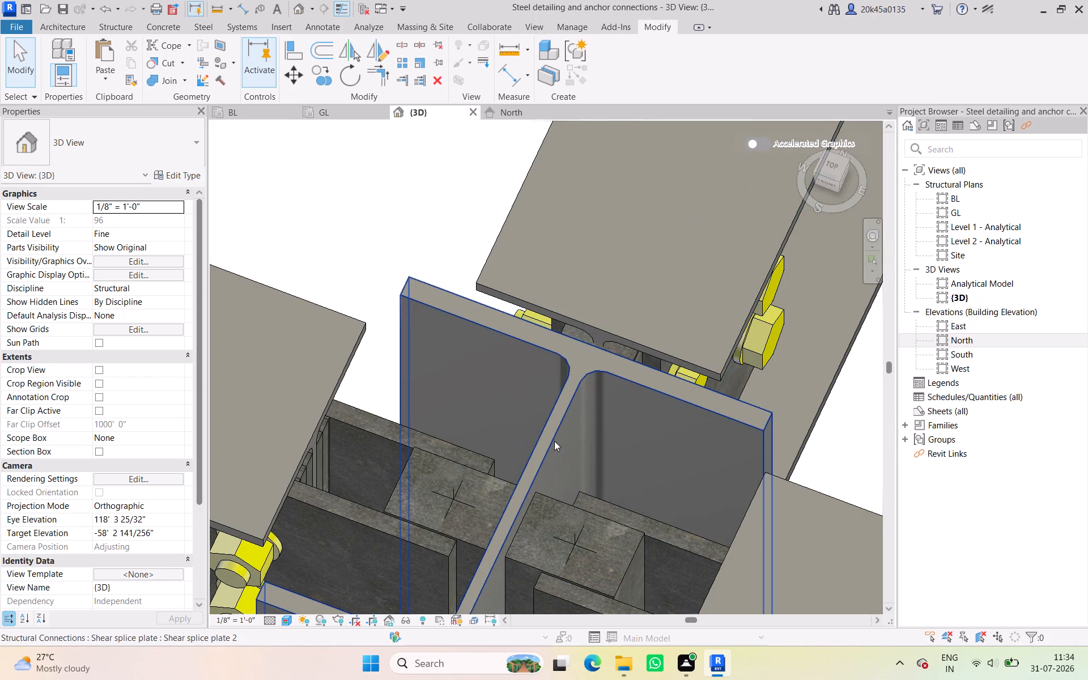
{"action": "scroll", "coordinate": [554, 441], "scroll_direction": "down", "scroll_amount": 4}
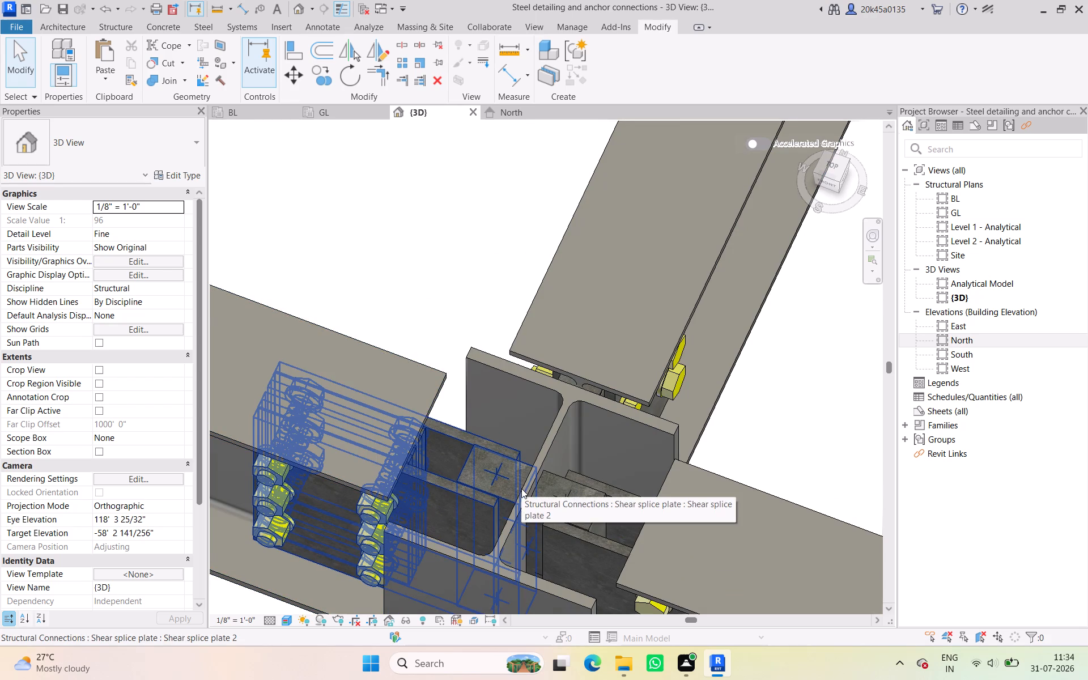
Examine the whole frame in 3D, from the upper beam grid down to the edge columns and their footings.
{"action": "scroll", "coordinate": [521, 488], "scroll_direction": "down", "scroll_amount": 18}
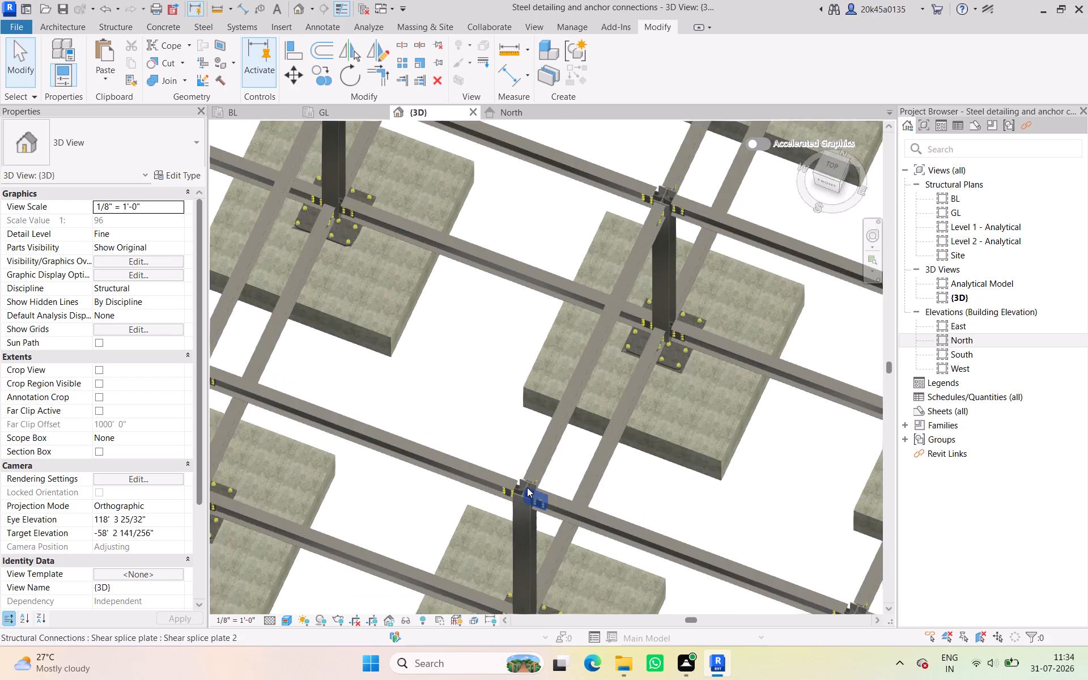
{"action": "scroll", "coordinate": [527, 487], "scroll_direction": "down", "scroll_amount": 13}
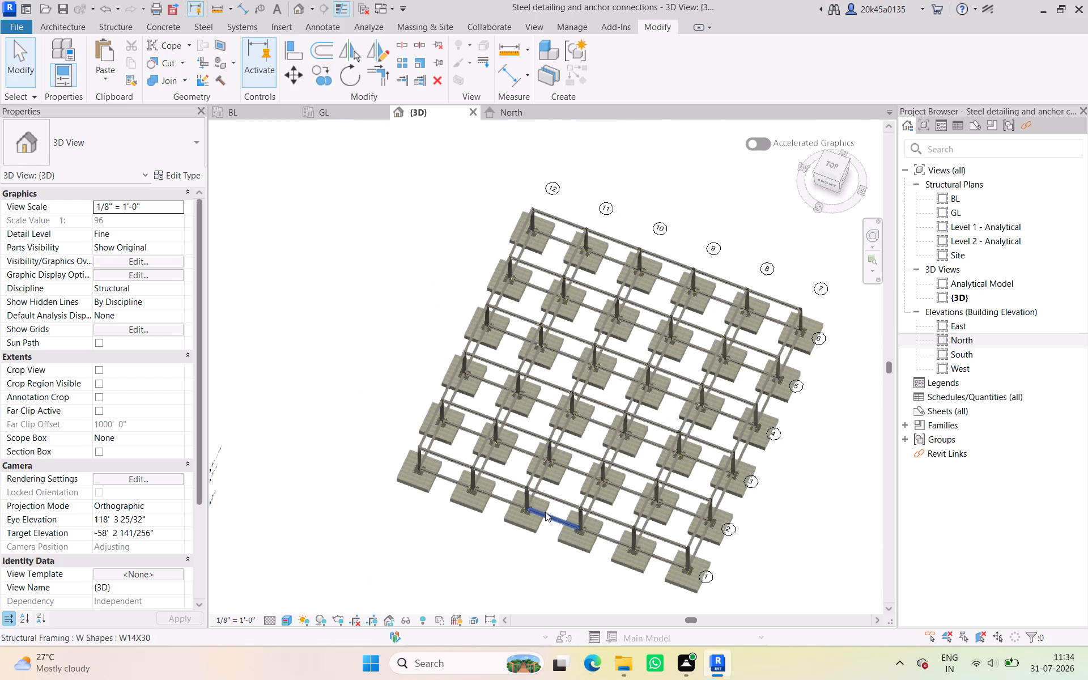
{"action": "middle_click_drag", "start_coordinate": [549, 515], "coordinate": [576, 394], "text": "shift"}
{"action": "scroll", "coordinate": [452, 435], "scroll_direction": "up", "scroll_amount": 11}
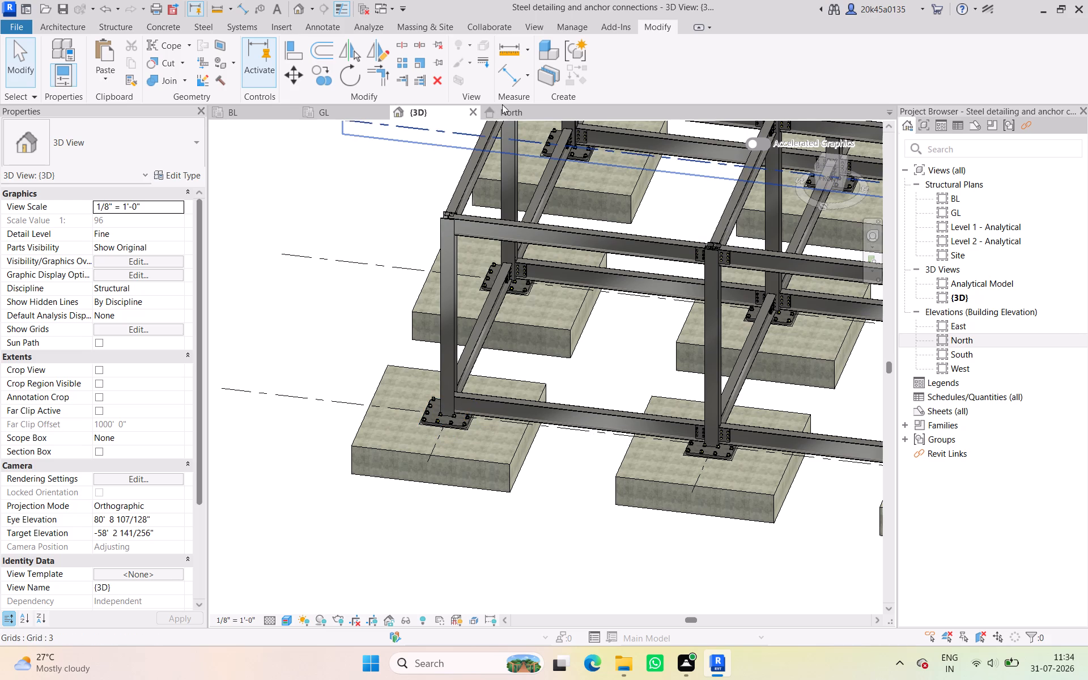
Open the structural plan for level GL.
{"action": "left_click", "coordinate": [342, 112]}
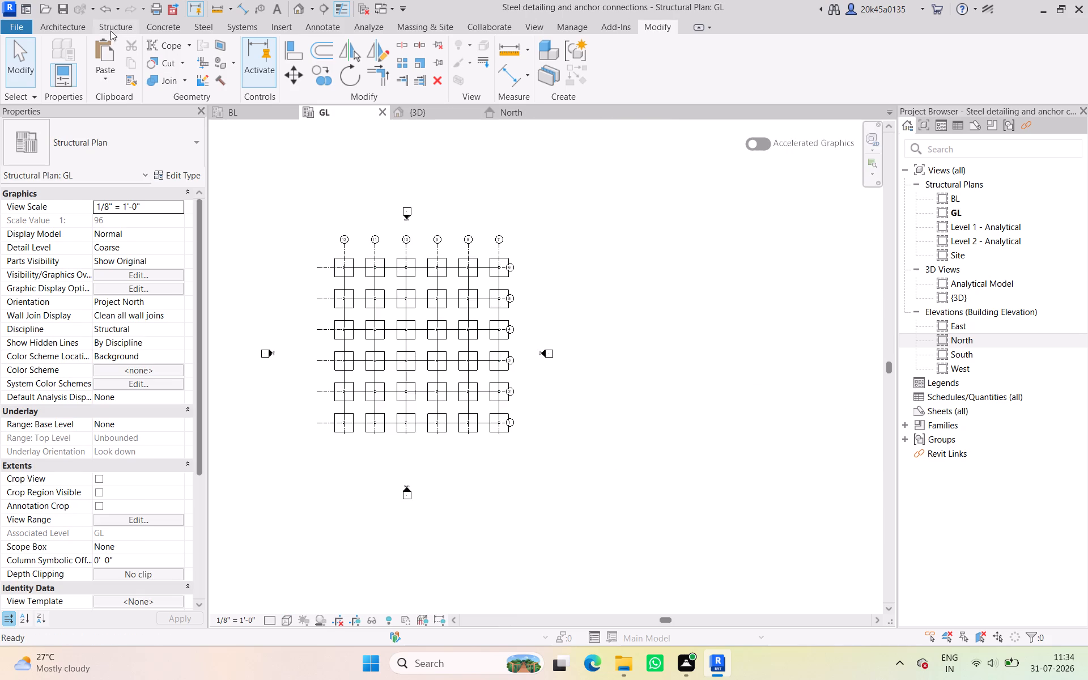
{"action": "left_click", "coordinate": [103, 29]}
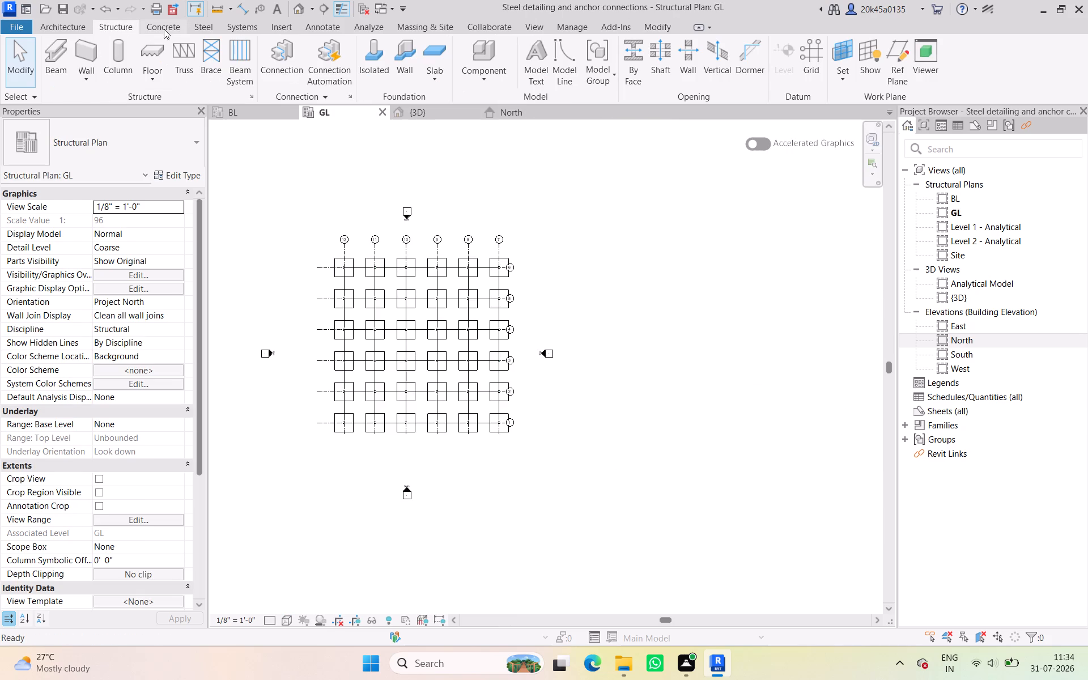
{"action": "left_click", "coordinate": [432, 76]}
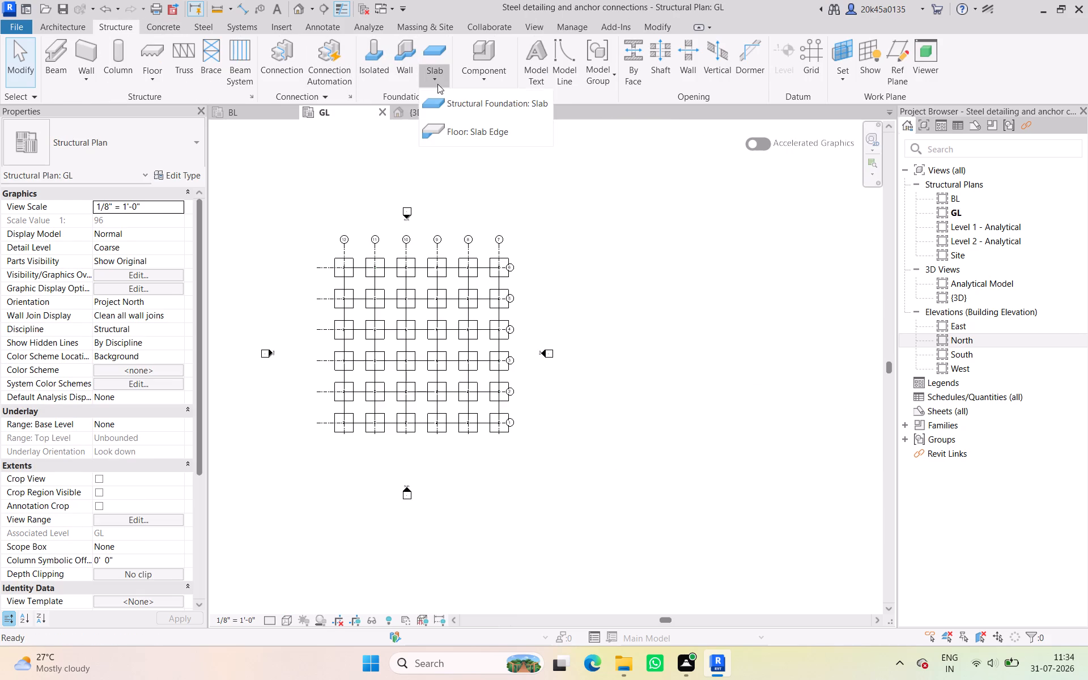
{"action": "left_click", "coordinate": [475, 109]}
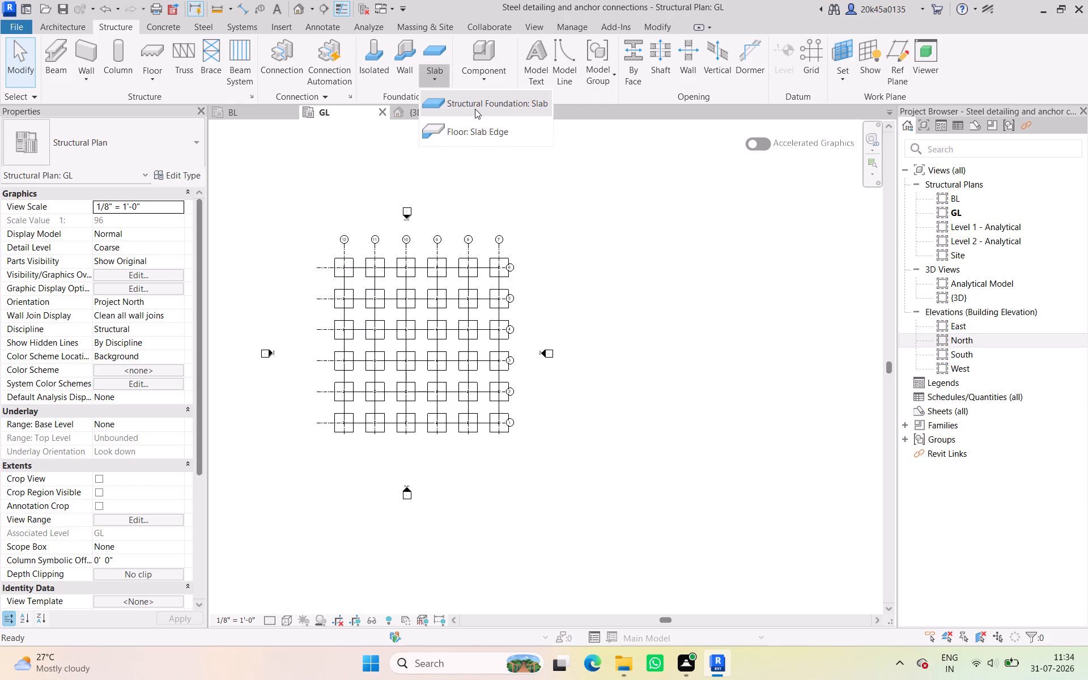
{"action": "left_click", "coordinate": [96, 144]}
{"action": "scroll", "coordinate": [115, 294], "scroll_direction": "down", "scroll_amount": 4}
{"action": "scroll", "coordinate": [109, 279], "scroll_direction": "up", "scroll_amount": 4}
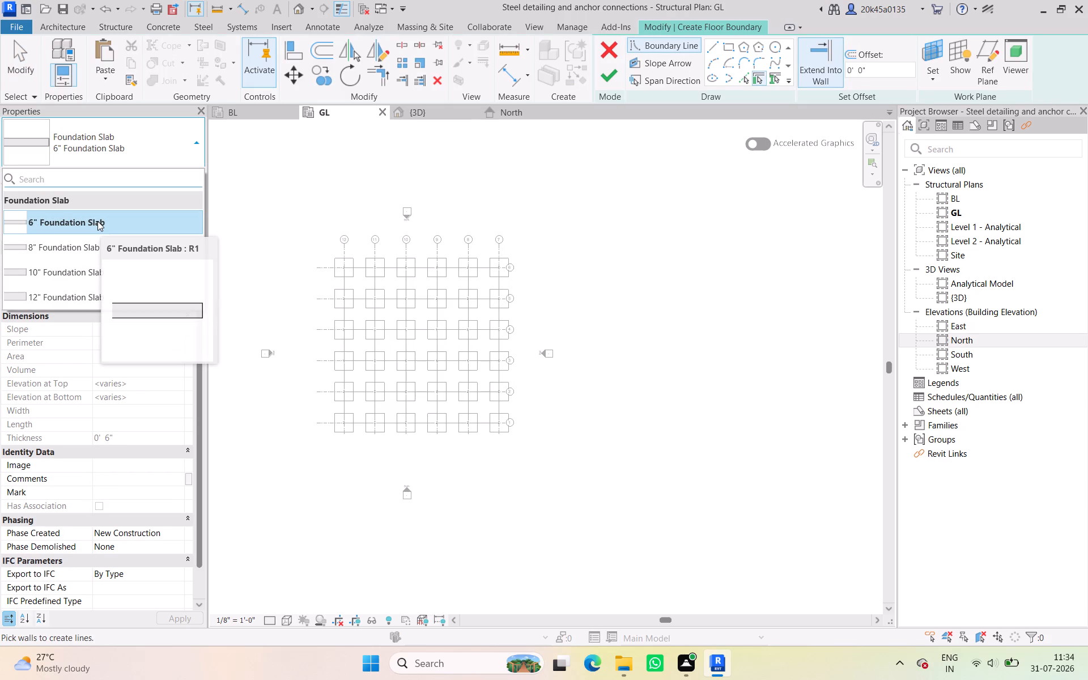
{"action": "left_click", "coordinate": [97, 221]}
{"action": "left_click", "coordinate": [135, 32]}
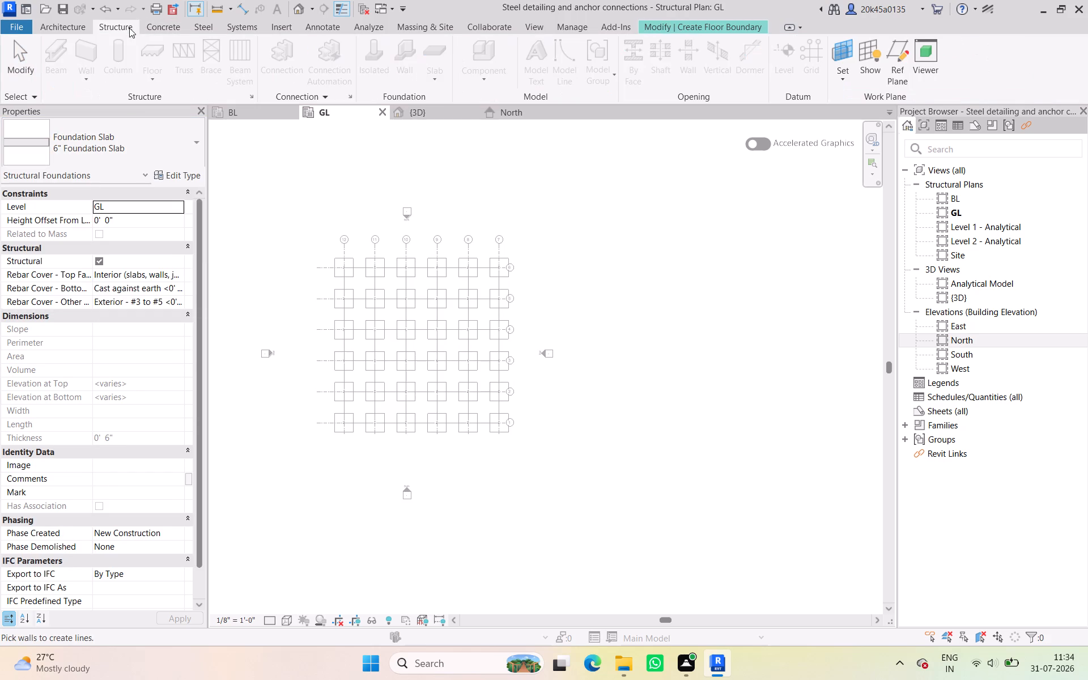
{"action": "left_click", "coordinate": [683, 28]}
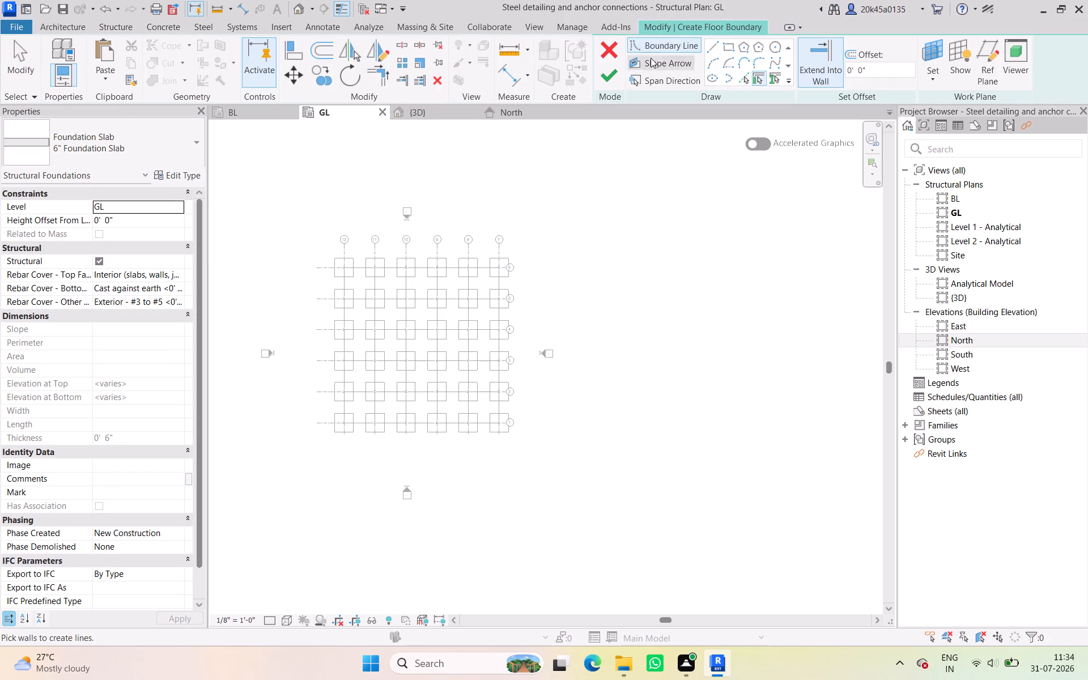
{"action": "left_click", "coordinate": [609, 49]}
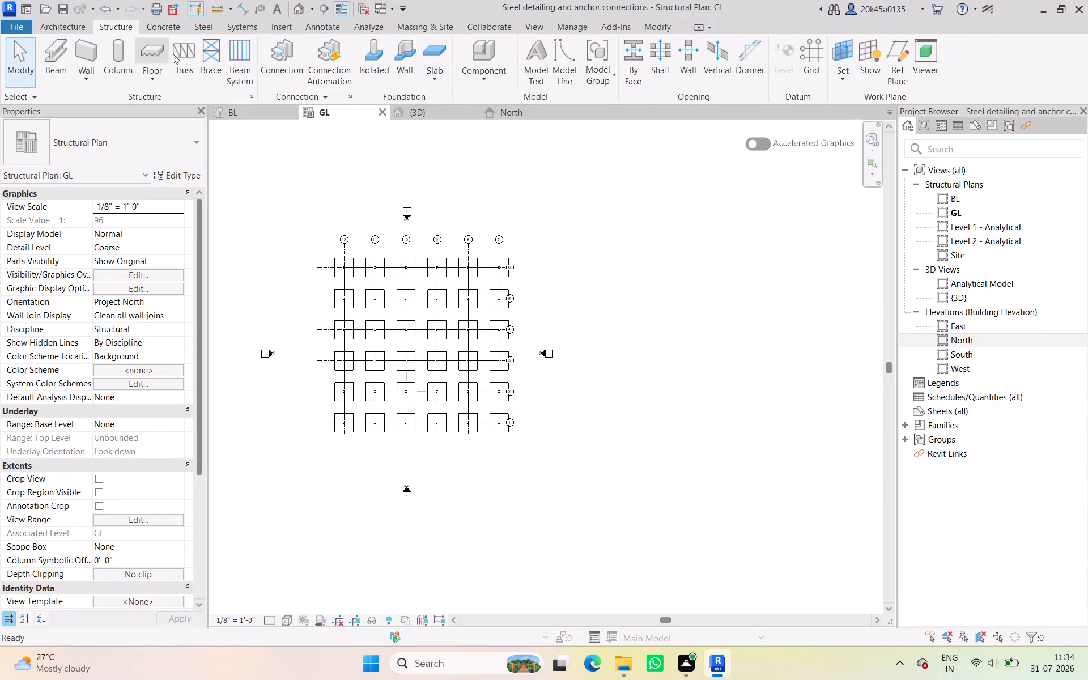
Create a 6" Concrete structural floor on level GL with a rectangular boundary from the outer footing corner at grids 12/6 to that at grids 7/1.
{"action": "left_click", "coordinate": [152, 79]}
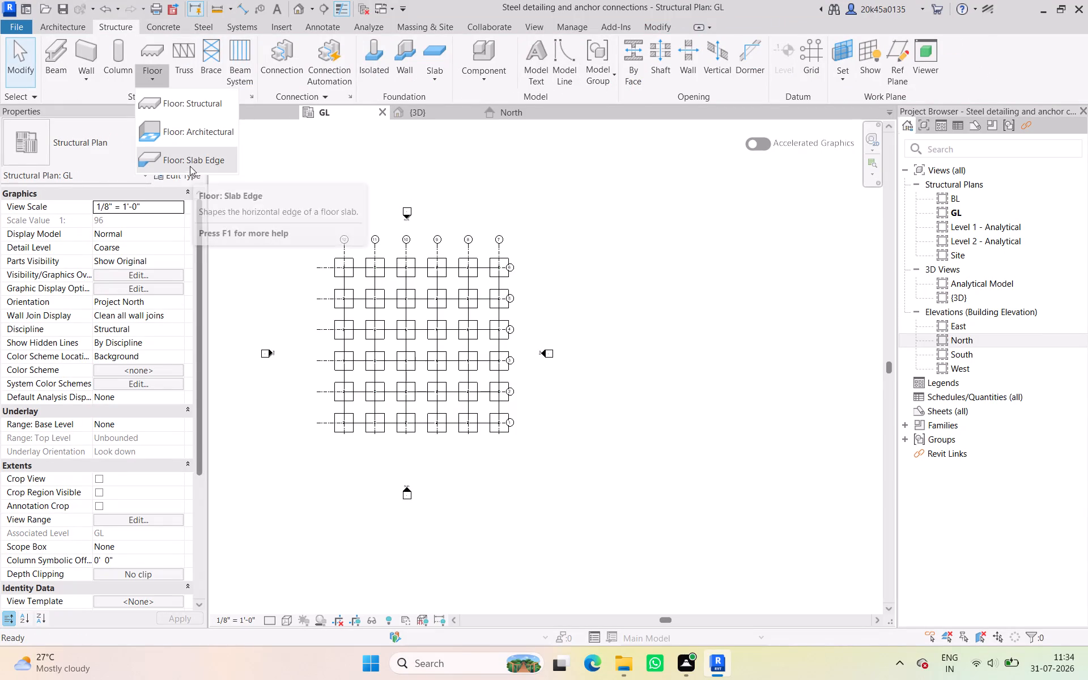
{"action": "scroll", "coordinate": [206, 144], "scroll_direction": "down", "scroll_amount": 3}
{"action": "left_click", "coordinate": [179, 103]}
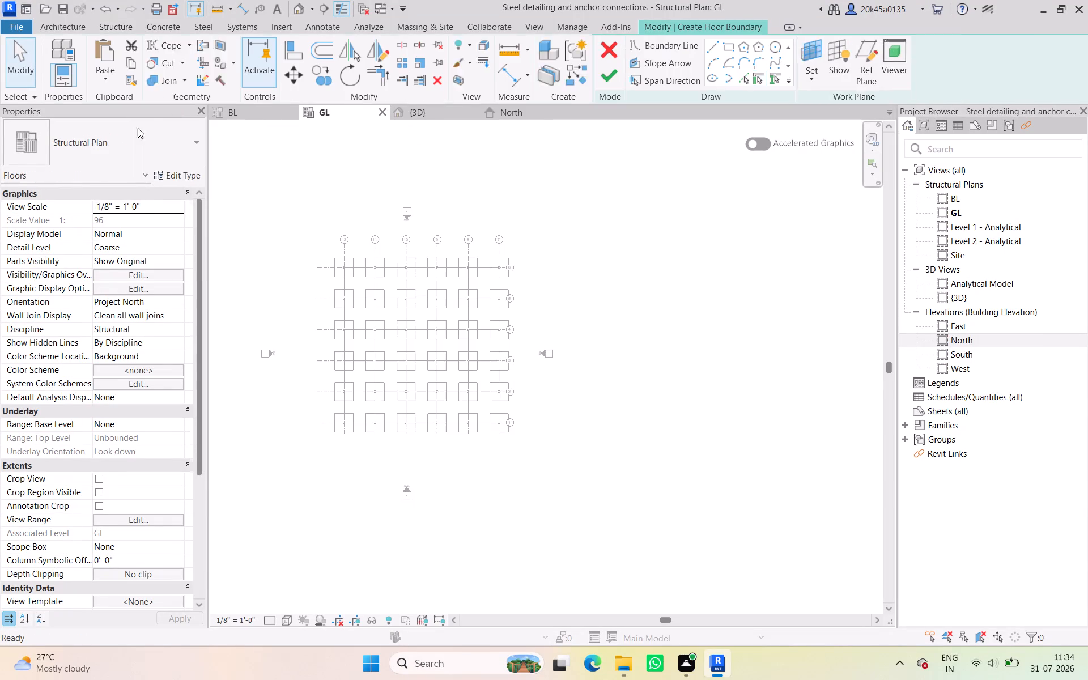
{"action": "left_click", "coordinate": [127, 141]}
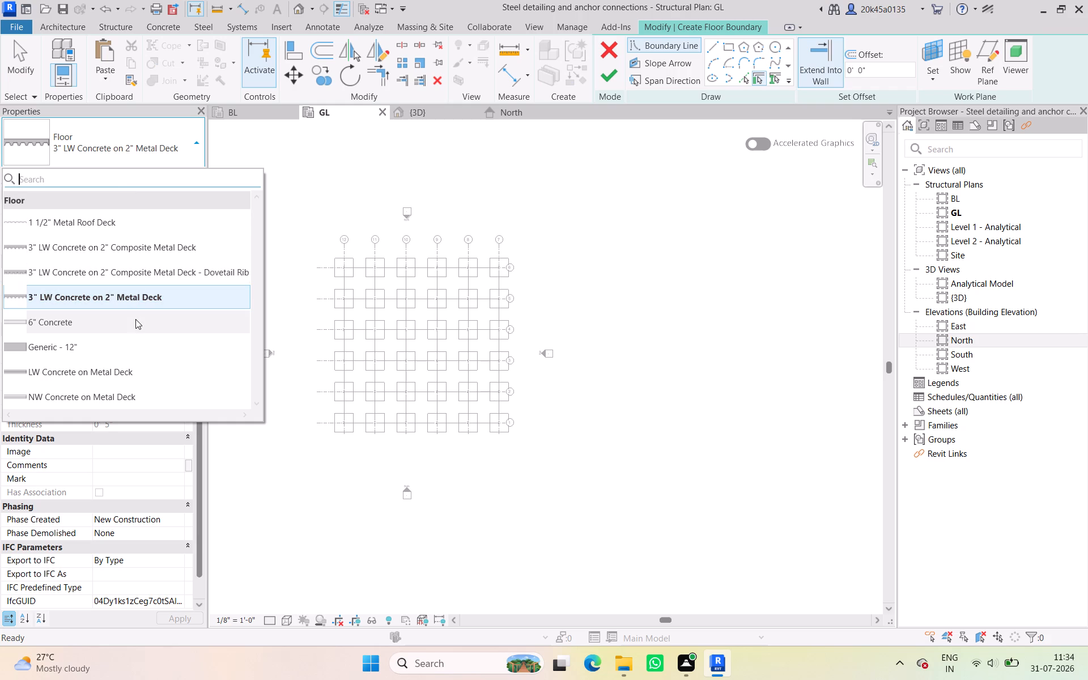
{"action": "scroll", "coordinate": [135, 319], "scroll_direction": "down", "scroll_amount": 2}
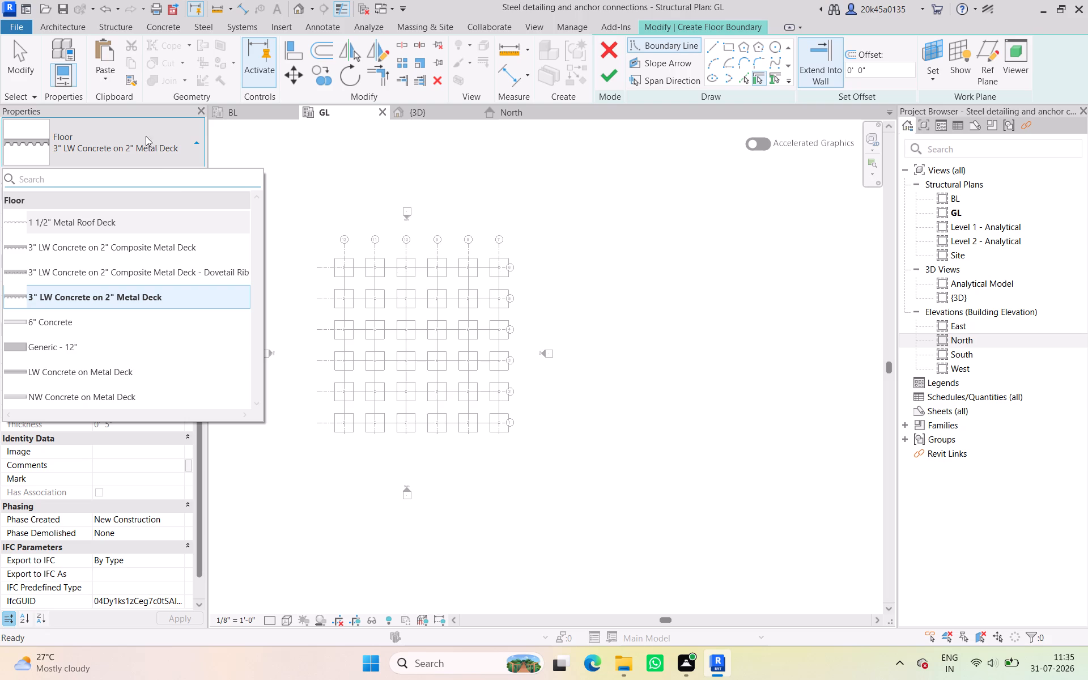
{"action": "left_click", "coordinate": [61, 323]}
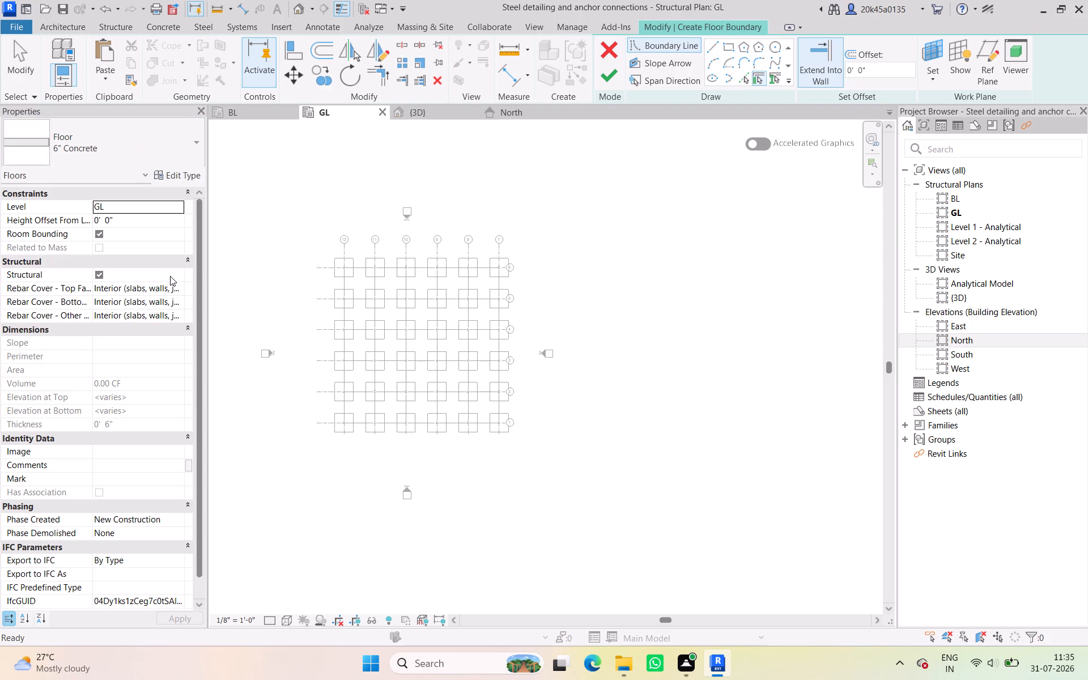
{"action": "left_click", "coordinate": [731, 42]}
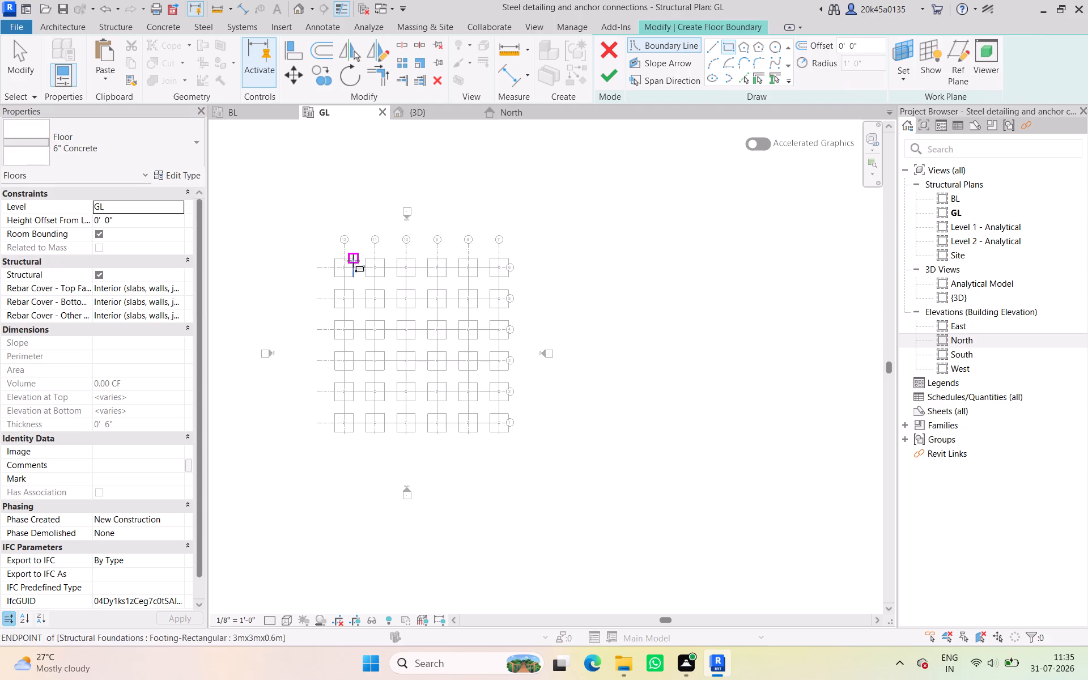
{"action": "scroll", "coordinate": [350, 261], "scroll_direction": "up", "scroll_amount": 9}
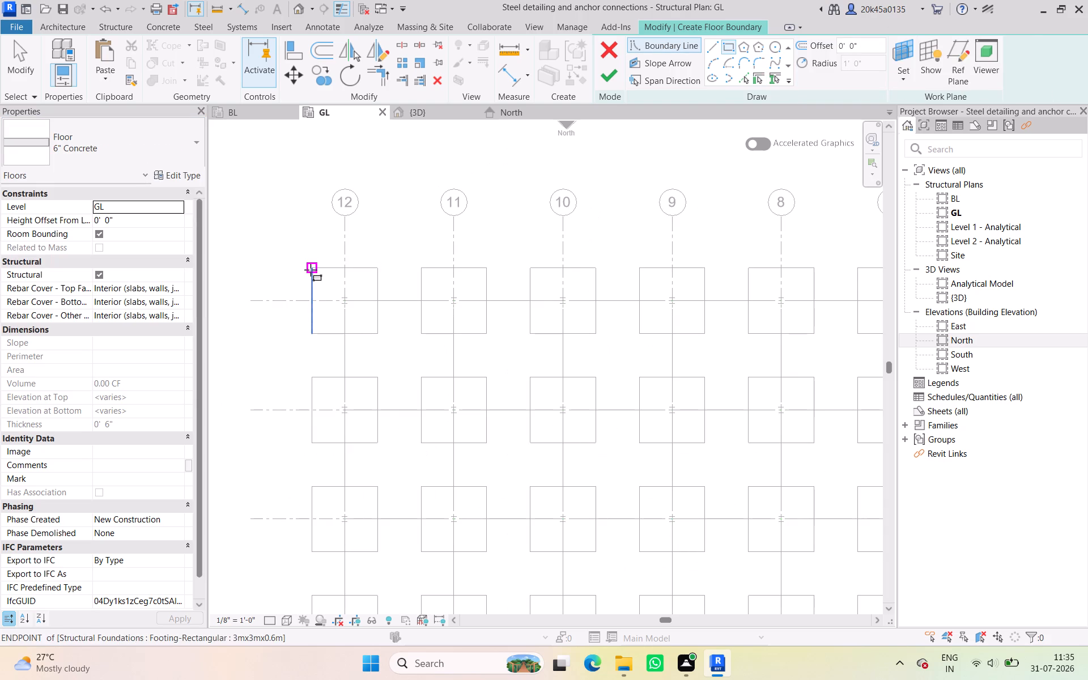
{"action": "left_click", "coordinate": [312, 267]}
{"action": "scroll", "coordinate": [569, 450], "scroll_direction": "down", "scroll_amount": 3}
{"action": "middle_click_drag", "start_coordinate": [563, 438], "coordinate": [429, 275]}
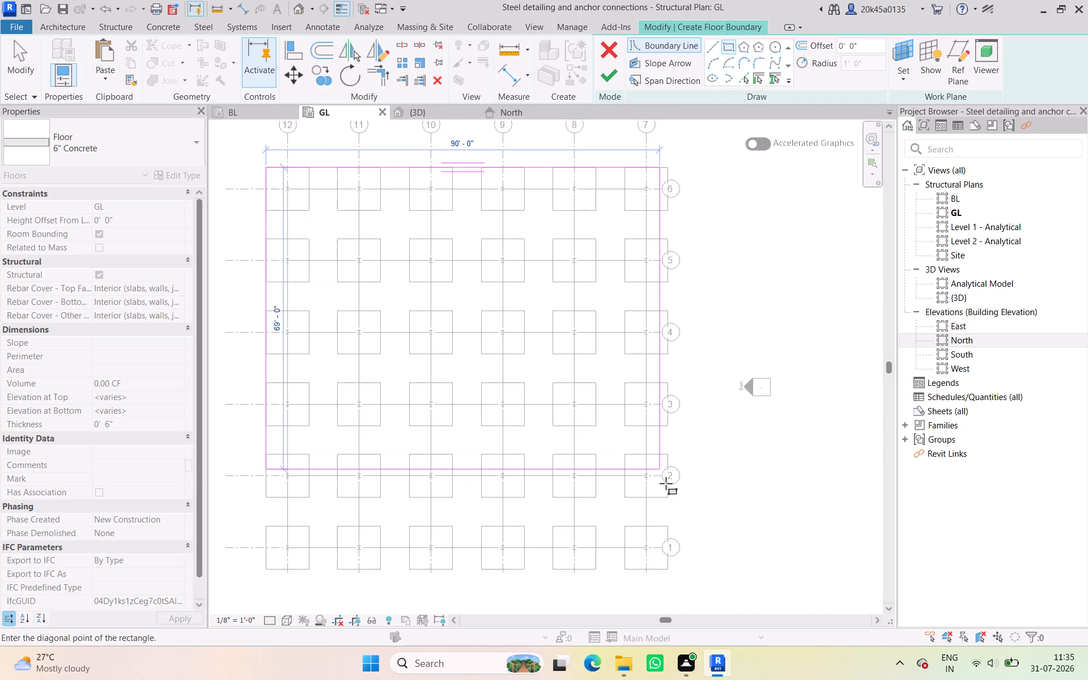
{"action": "middle_click_drag", "start_coordinate": [673, 511], "coordinate": [645, 418]}
{"action": "scroll", "coordinate": [636, 460], "scroll_direction": "up", "scroll_amount": 8}
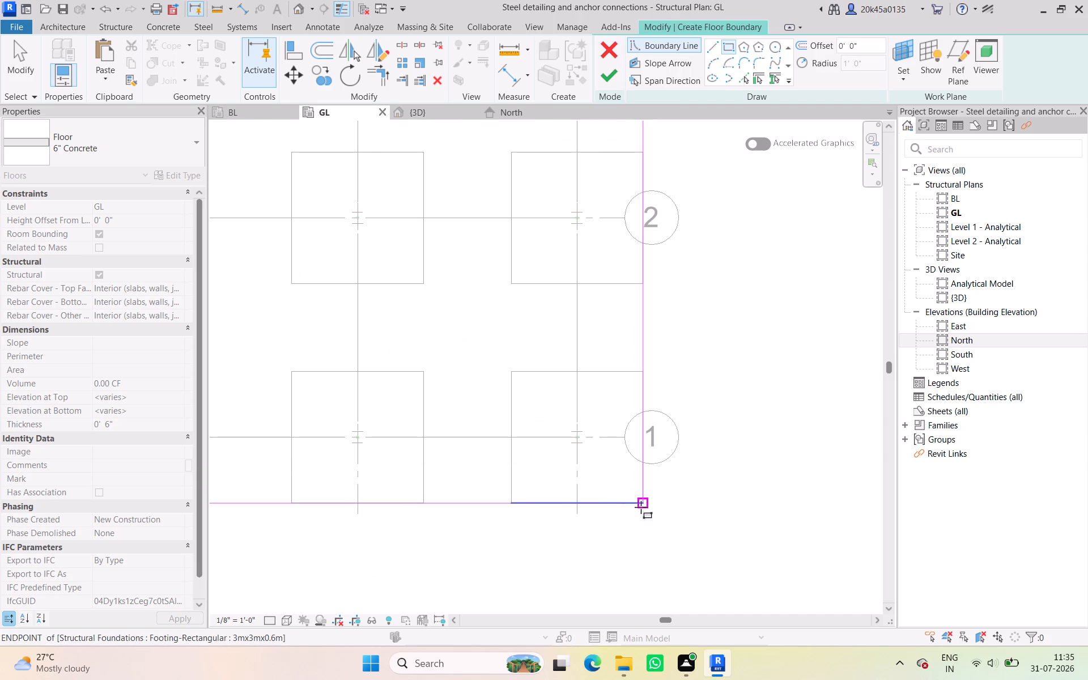
{"action": "left_click", "coordinate": [640, 505]}
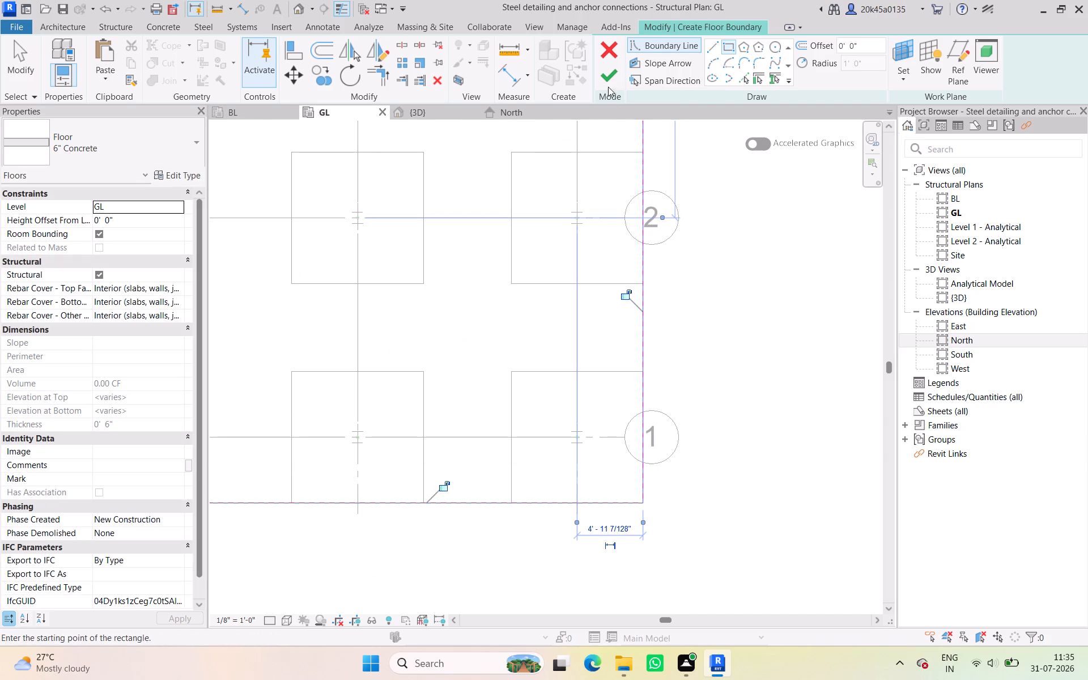
{"action": "left_click", "coordinate": [607, 82]}
{"action": "scroll", "coordinate": [594, 201], "scroll_direction": "down", "scroll_amount": 6}
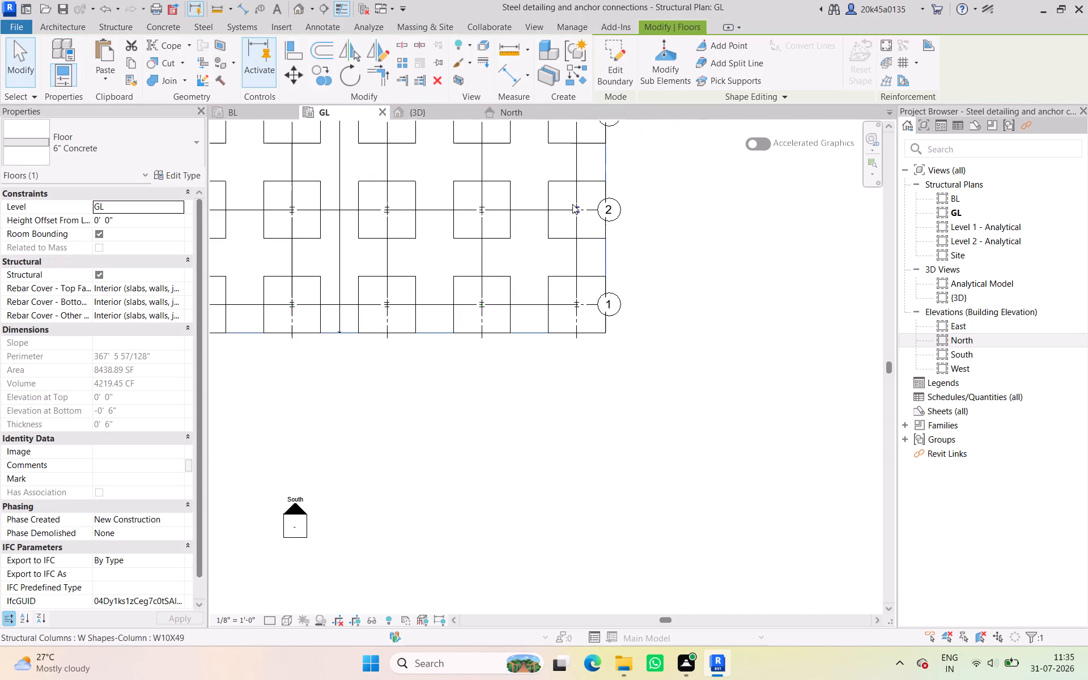
{"action": "scroll", "coordinate": [571, 207], "scroll_direction": "down", "scroll_amount": 6}
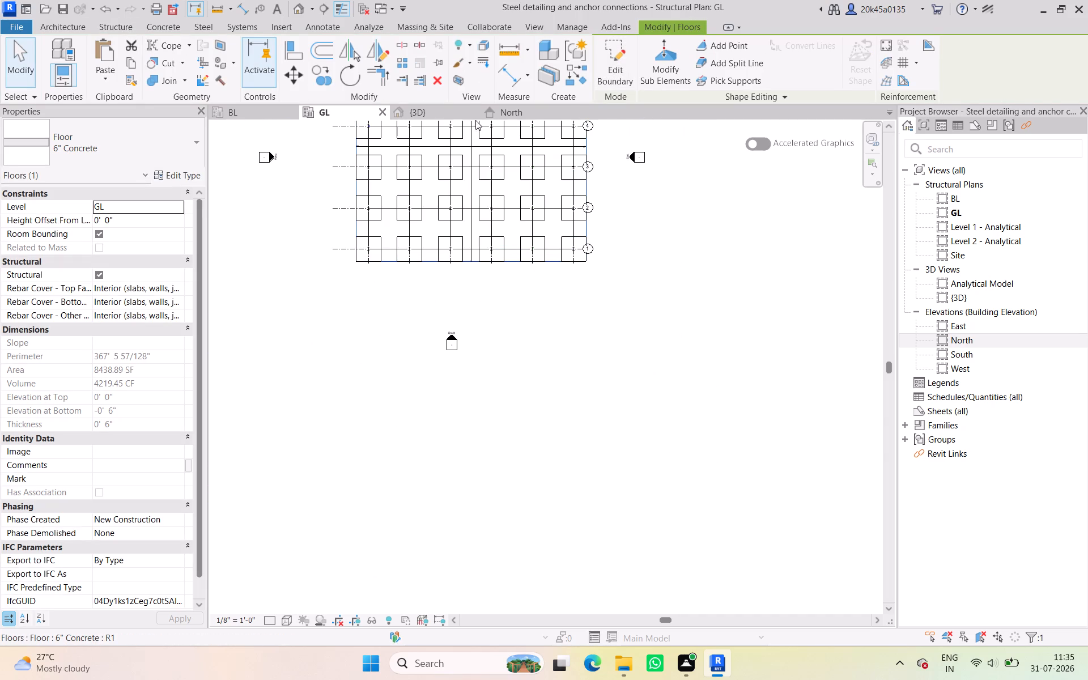
In the 3D view, set the new floor's height offset from level GL to 6" and deselect it.
{"action": "left_click", "coordinate": [436, 109]}
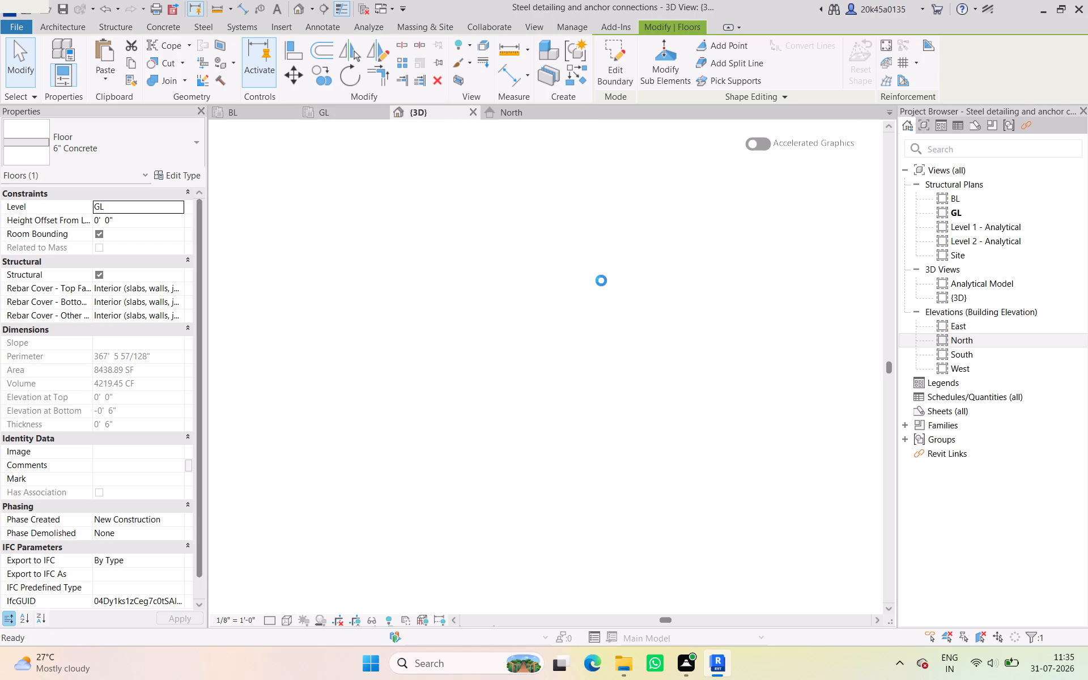
{"action": "scroll", "coordinate": [580, 290], "scroll_direction": "down", "scroll_amount": 3}
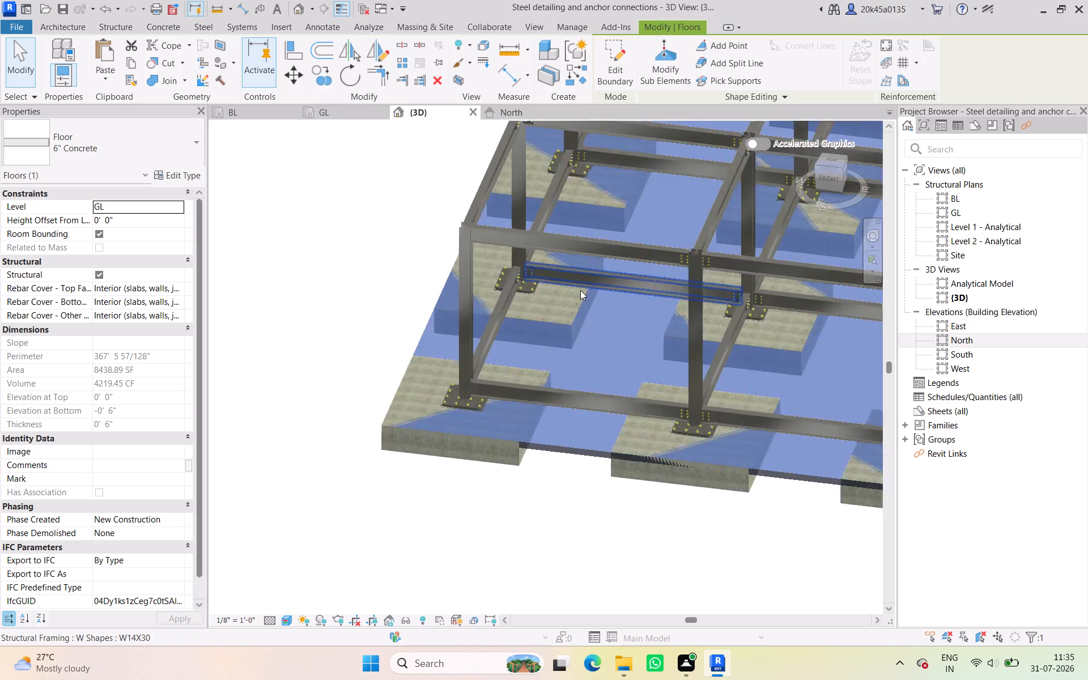
{"action": "scroll", "coordinate": [580, 290], "scroll_direction": "down", "scroll_amount": 1}
{"action": "middle_click_drag", "start_coordinate": [580, 290], "coordinate": [407, 244]}
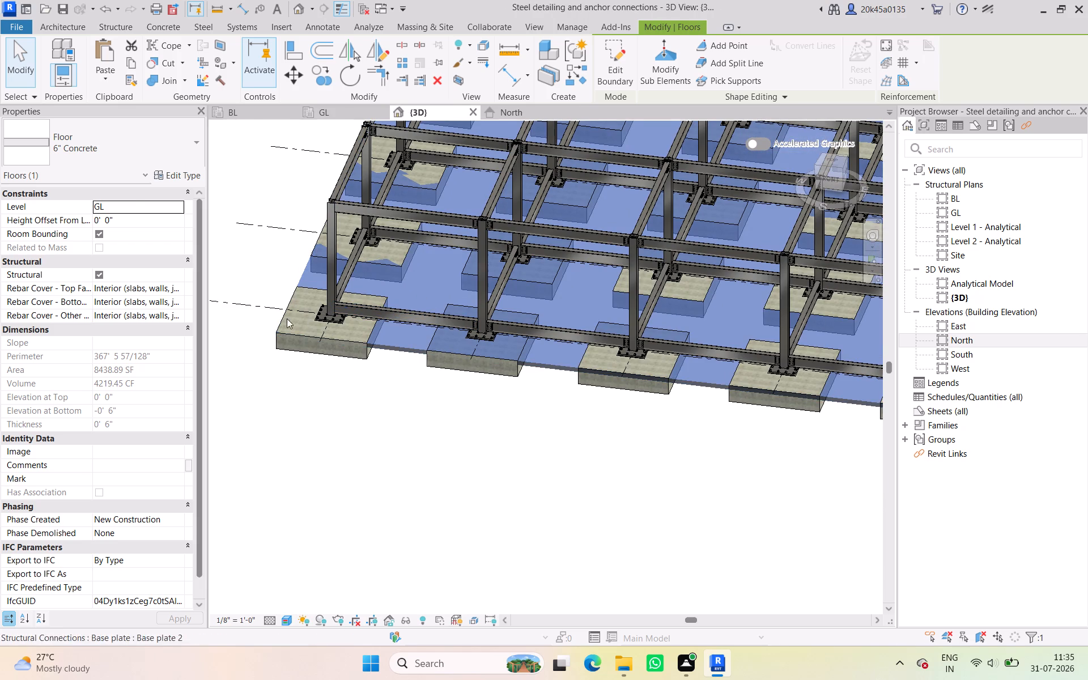
{"action": "left_click", "coordinate": [124, 219]}
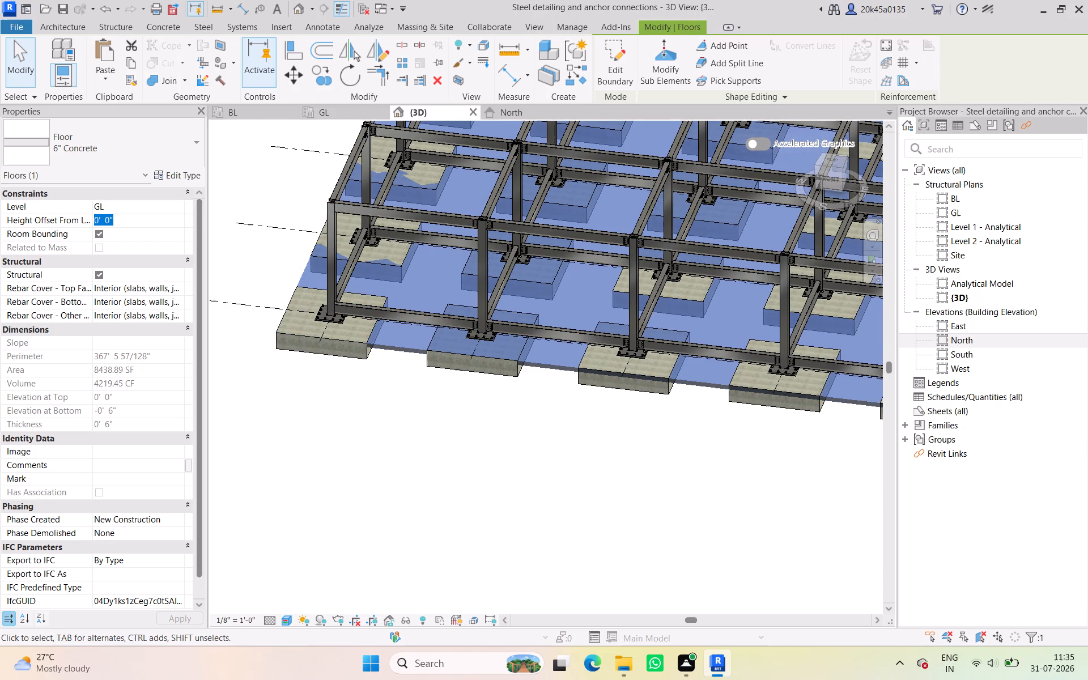
{"action": "type", "text": "6\""}
{"action": "key", "text": "Return"}
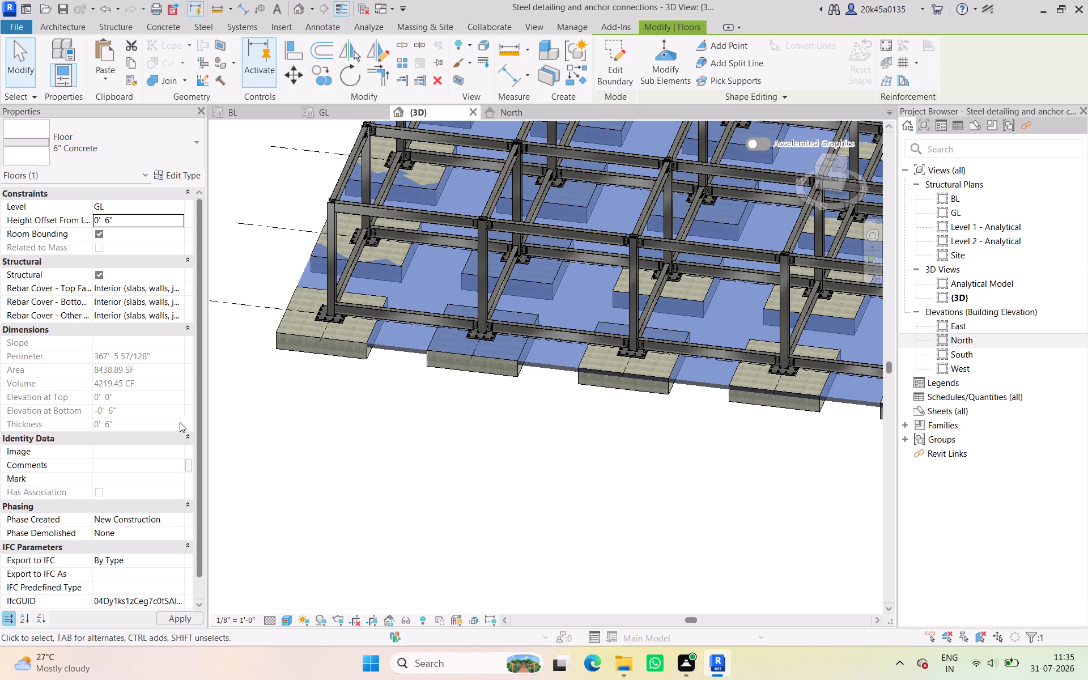
{"action": "left_click", "coordinate": [177, 616]}
{"action": "scroll", "coordinate": [380, 345], "scroll_direction": "up", "scroll_amount": 10}
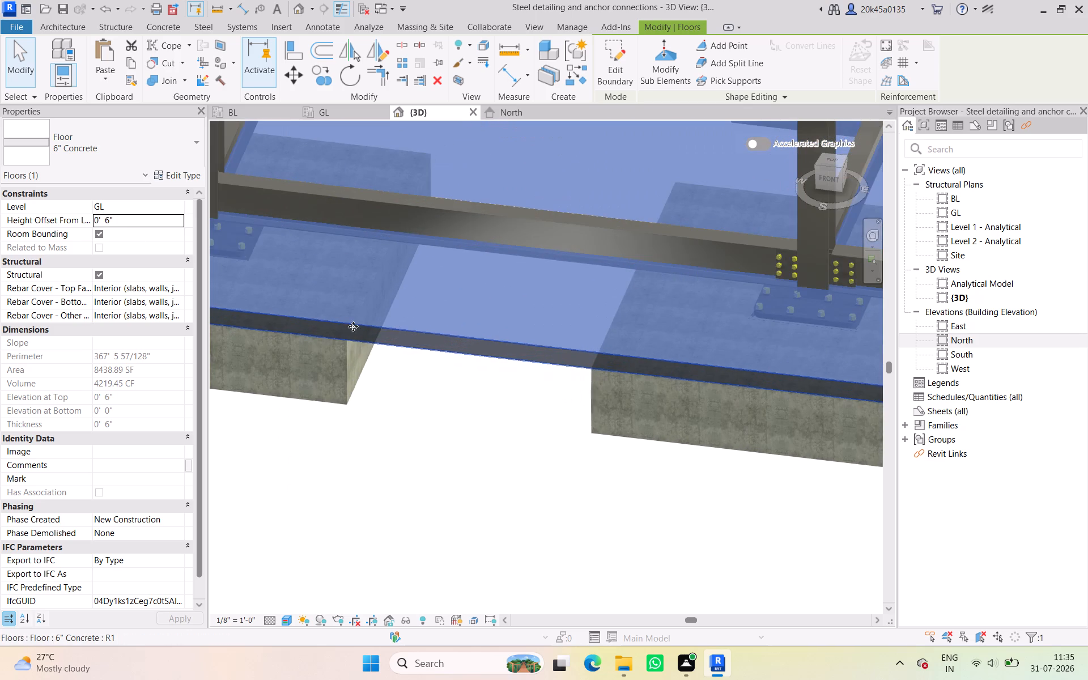
{"action": "left_click", "coordinate": [369, 441]}
Examine the raised floor slab along its front edge against the footings, column bases and lower beam connections.
{"action": "scroll", "coordinate": [369, 441], "scroll_direction": "down", "scroll_amount": 12}
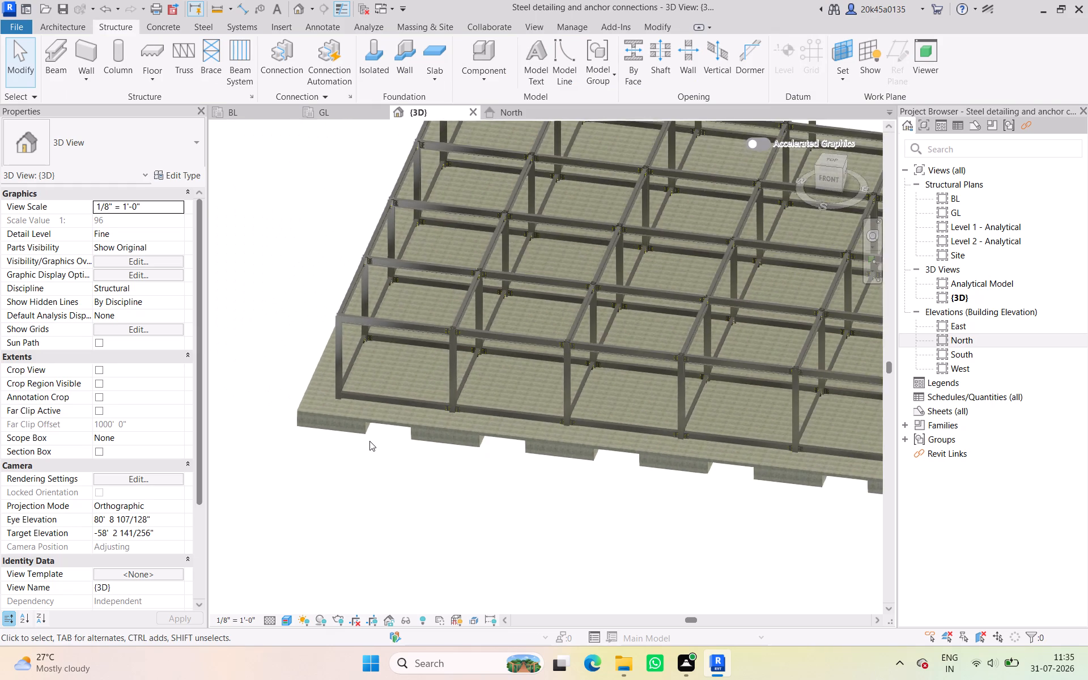
{"action": "scroll", "coordinate": [369, 441], "scroll_direction": "down", "scroll_amount": 4}
{"action": "middle_click_drag", "start_coordinate": [450, 481], "coordinate": [533, 384], "text": "shift"}
{"action": "scroll", "coordinate": [478, 324], "scroll_direction": "up", "scroll_amount": 11}
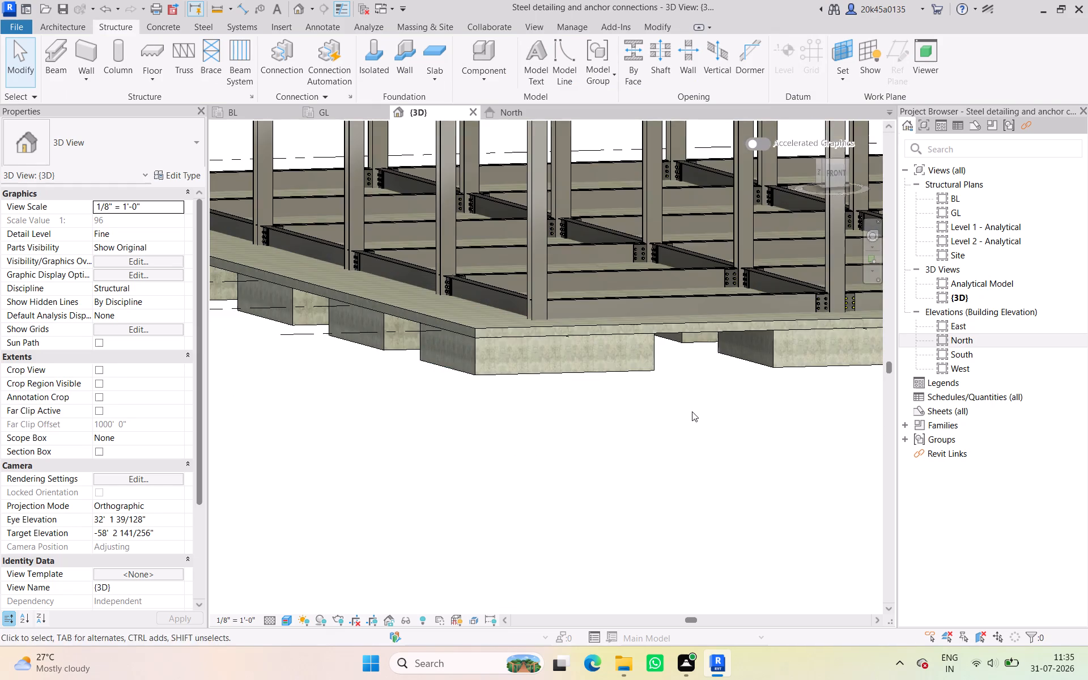
{"action": "middle_click_drag", "start_coordinate": [698, 416], "coordinate": [610, 425], "text": "shift"}
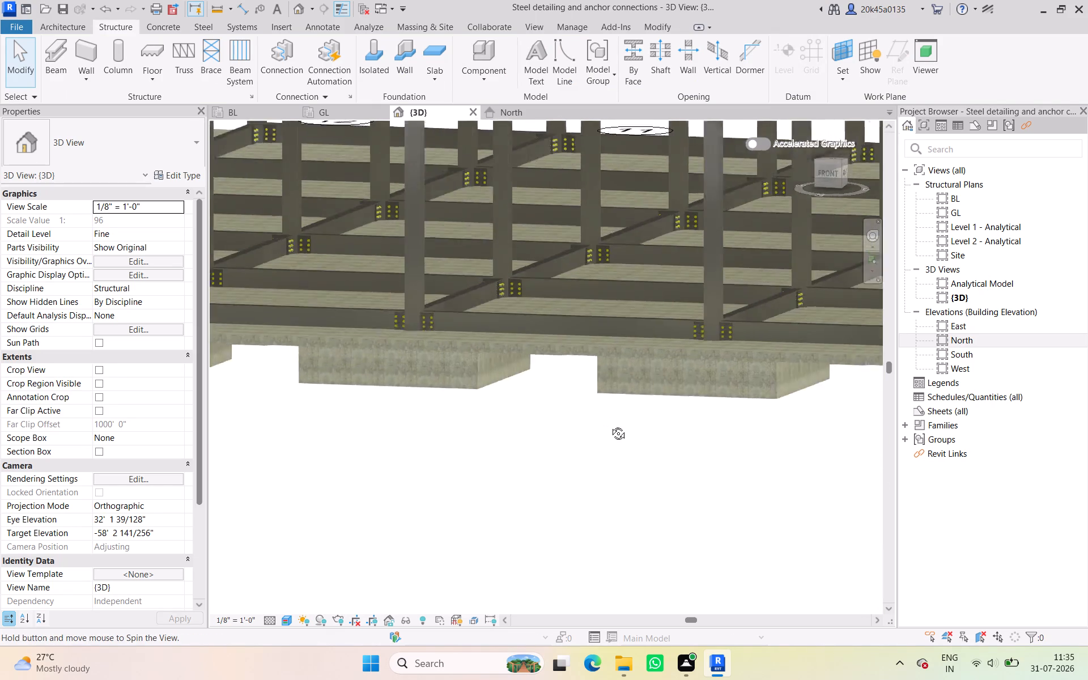
{"action": "middle_click_drag", "start_coordinate": [610, 425], "coordinate": [640, 433], "text": "shift"}
{"action": "scroll", "coordinate": [512, 409], "scroll_direction": "up", "scroll_amount": 5}
{"action": "scroll", "coordinate": [389, 419], "scroll_direction": "down", "scroll_amount": 2}
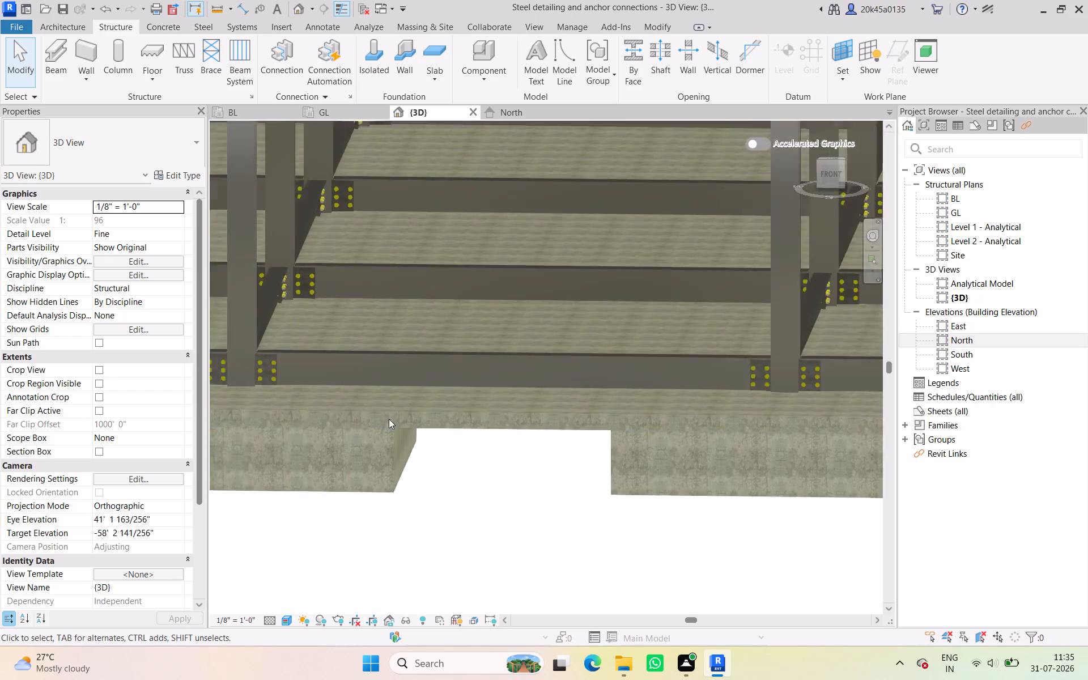
{"action": "scroll", "coordinate": [389, 419], "scroll_direction": "down", "scroll_amount": 4}
{"action": "scroll", "coordinate": [301, 397], "scroll_direction": "up", "scroll_amount": 4}
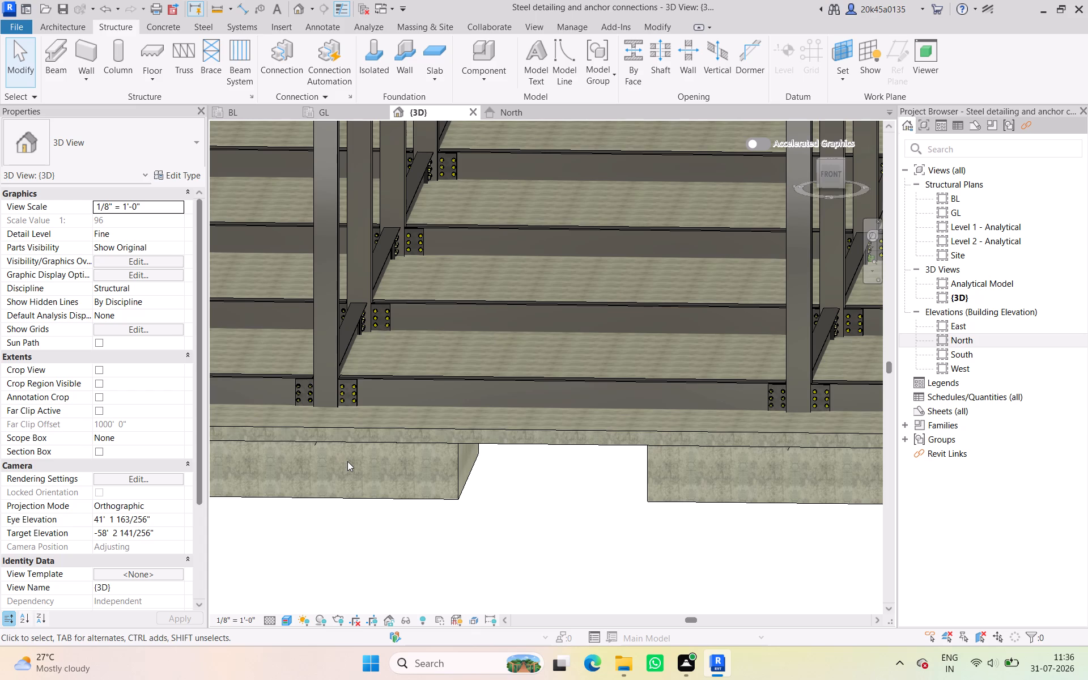
{"action": "scroll", "coordinate": [380, 423], "scroll_direction": "down", "scroll_amount": 4}
{"action": "scroll", "coordinate": [342, 414], "scroll_direction": "up", "scroll_amount": 3}
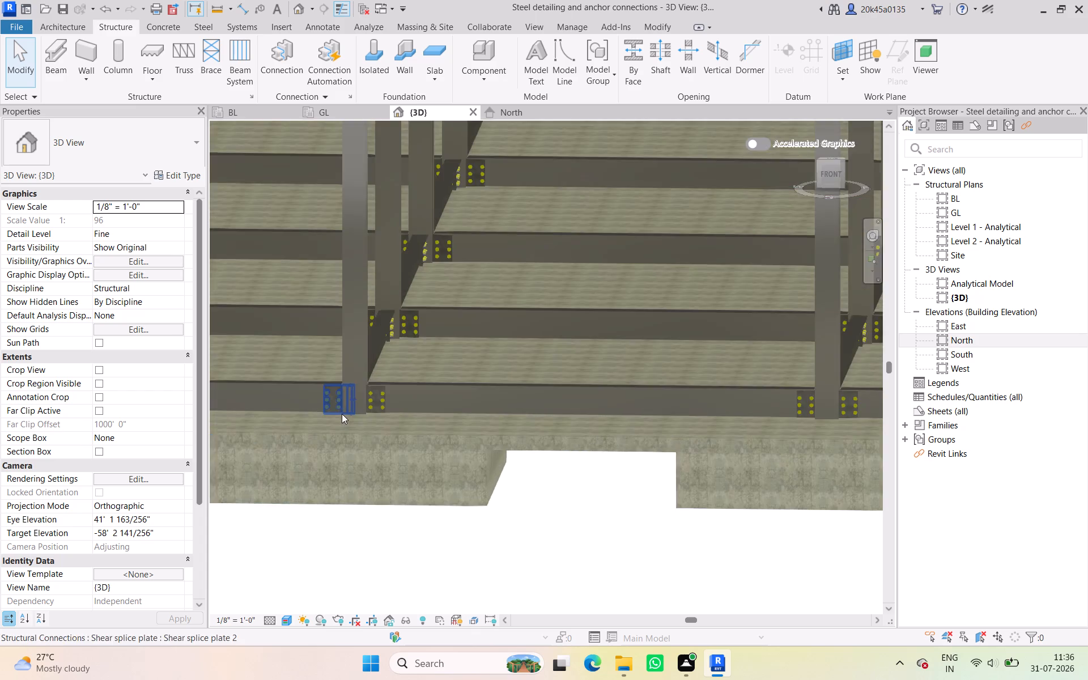
{"action": "scroll", "coordinate": [342, 414], "scroll_direction": "up", "scroll_amount": 13}
{"action": "scroll", "coordinate": [356, 399], "scroll_direction": "down", "scroll_amount": 12}
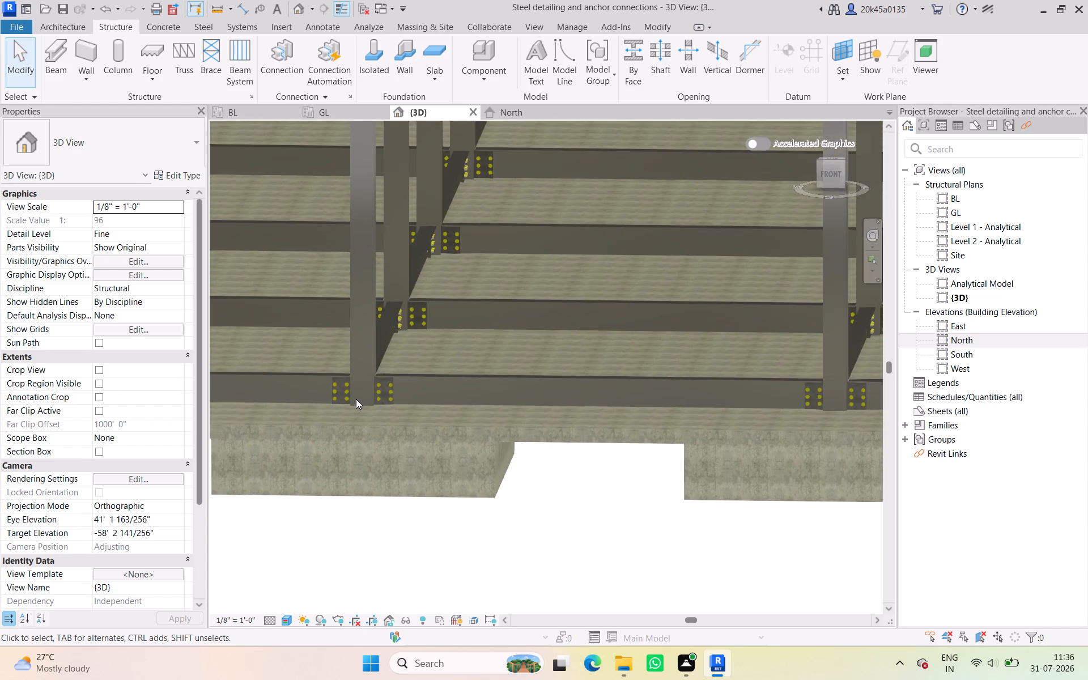
{"action": "scroll", "coordinate": [356, 399], "scroll_direction": "down", "scroll_amount": 3}
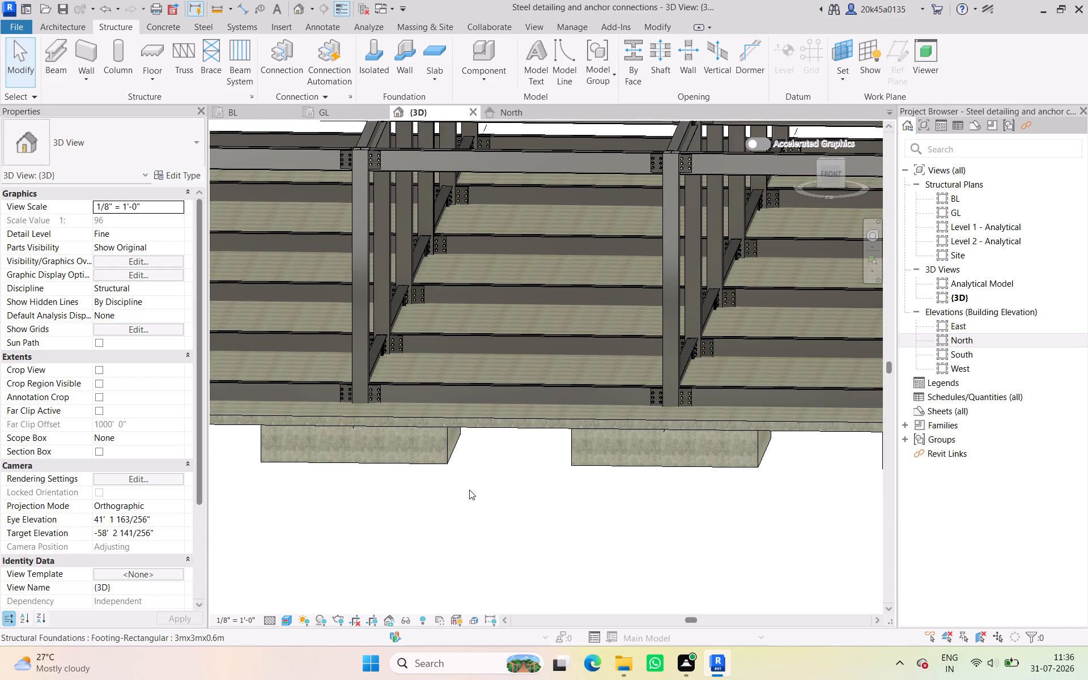
Examine the whole steel frame, raised floor slab and footings in 3D from several angles, close up and as an overall view.
{"action": "middle_click_drag", "start_coordinate": [468, 486], "coordinate": [539, 468], "text": "shift"}
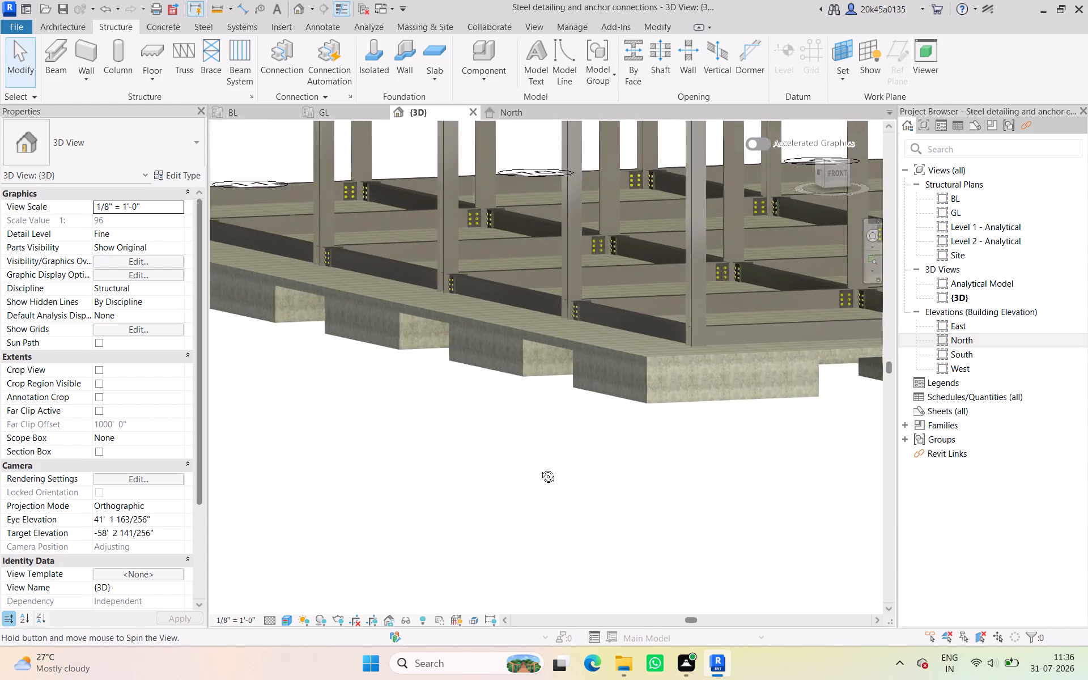
{"action": "middle_click_drag", "start_coordinate": [539, 468], "coordinate": [470, 458], "text": "shift"}
{"action": "scroll", "coordinate": [372, 277], "scroll_direction": "up", "scroll_amount": 3}
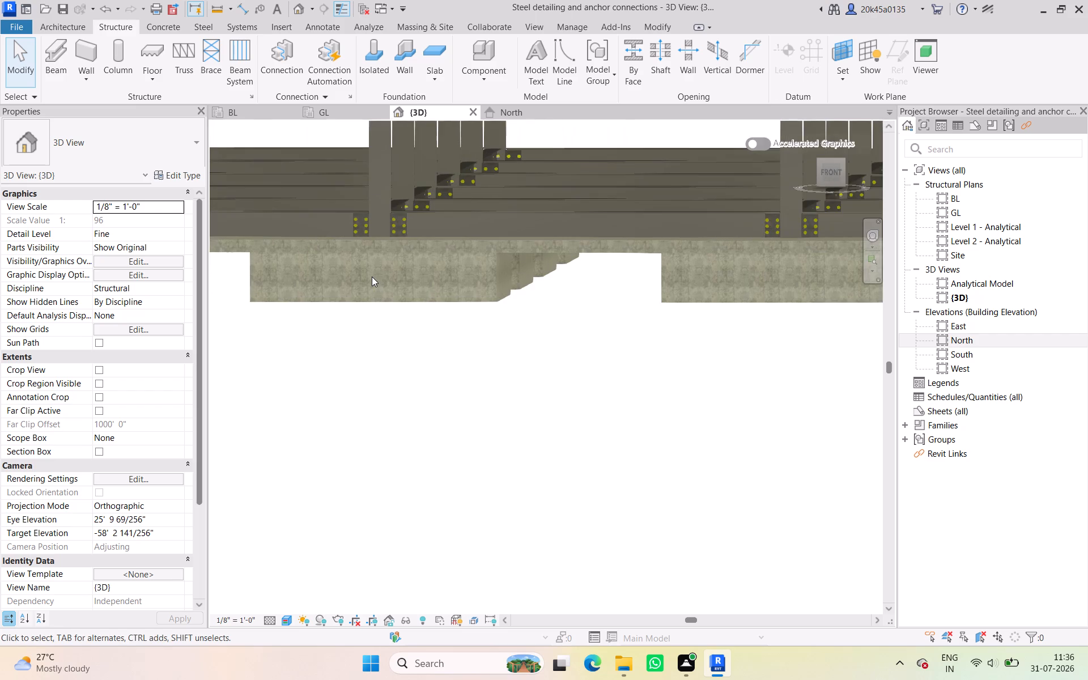
{"action": "scroll", "coordinate": [369, 278], "scroll_direction": "down", "scroll_amount": 6}
{"action": "middle_click_drag", "start_coordinate": [402, 342], "coordinate": [428, 413], "text": "shift"}
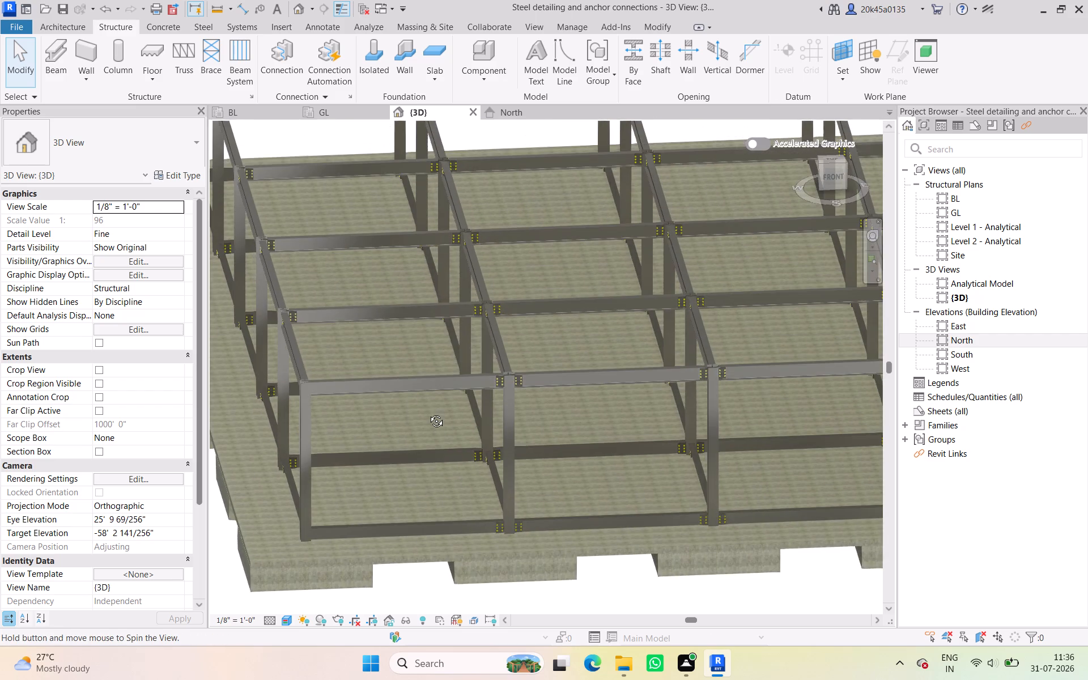
{"action": "middle_click_drag", "start_coordinate": [428, 413], "coordinate": [406, 415], "text": "shift"}
{"action": "middle_click_drag", "start_coordinate": [442, 468], "coordinate": [383, 434], "text": "shift"}
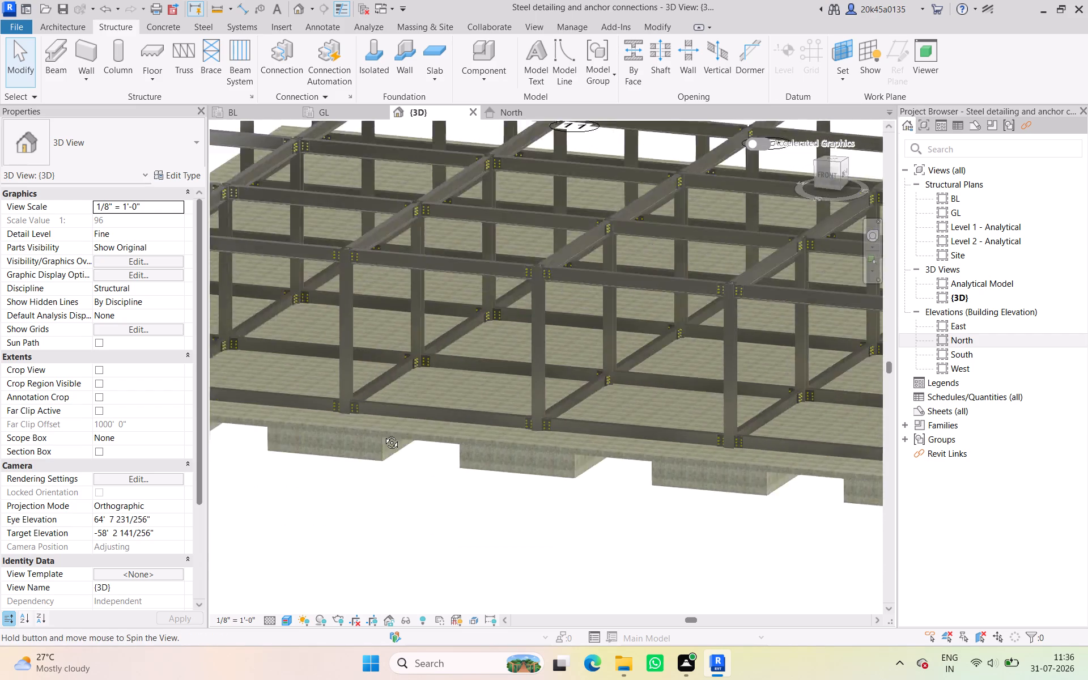
{"action": "middle_click_drag", "start_coordinate": [383, 434], "coordinate": [375, 428], "text": "shift"}
{"action": "scroll", "coordinate": [465, 375], "scroll_direction": "up", "scroll_amount": 6}
{"action": "scroll", "coordinate": [465, 373], "scroll_direction": "down", "scroll_amount": 10}
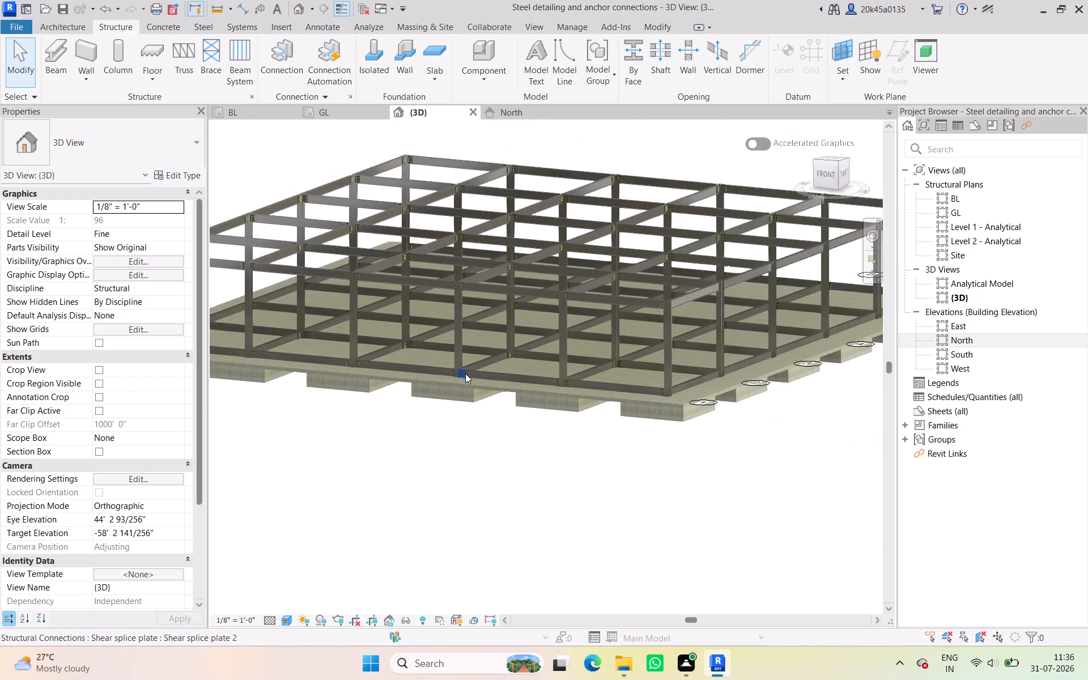
{"action": "scroll", "coordinate": [465, 373], "scroll_direction": "down", "scroll_amount": 3}
{"action": "middle_click_drag", "start_coordinate": [465, 383], "coordinate": [494, 460], "text": "shift"}
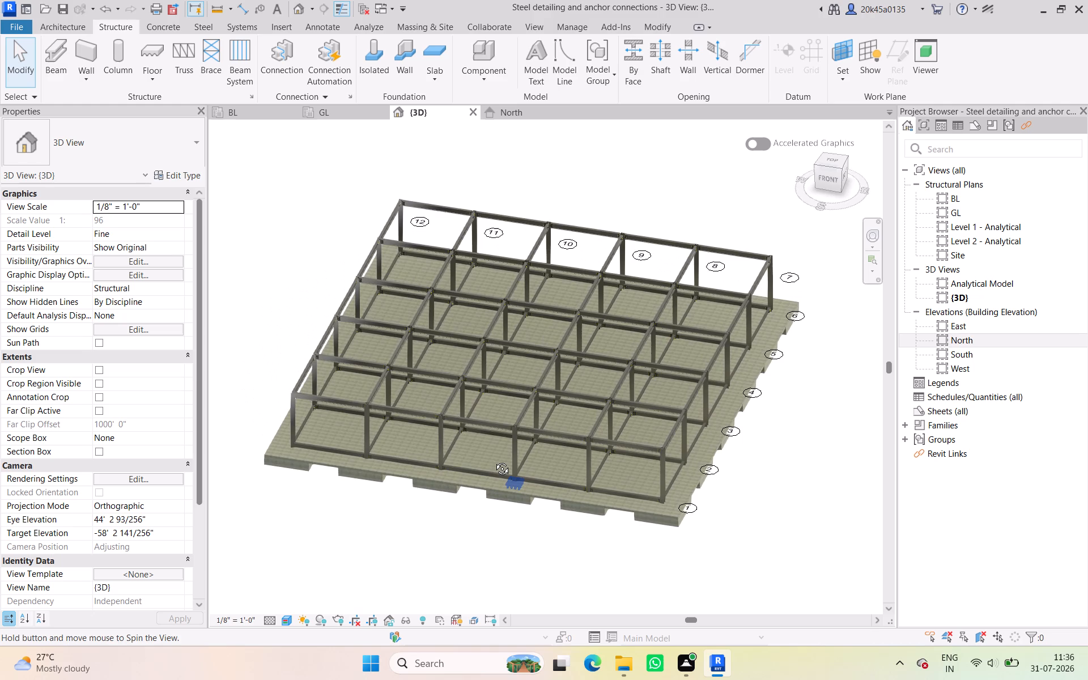
{"action": "middle_click_drag", "start_coordinate": [494, 460], "coordinate": [566, 360], "text": "shift"}
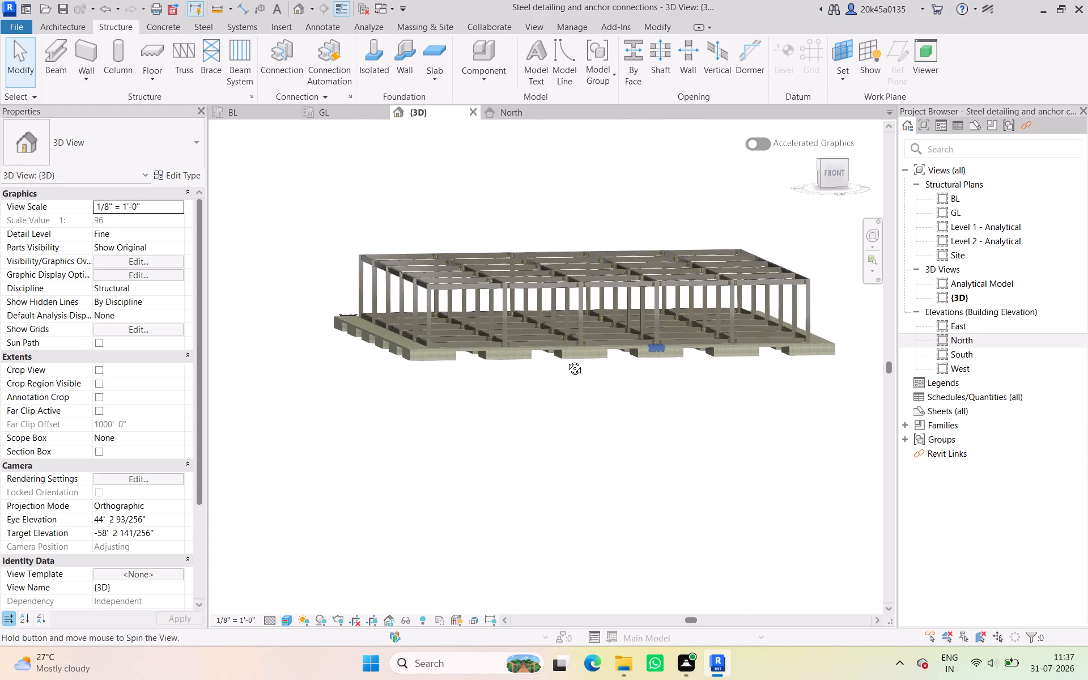
{"action": "middle_click_drag", "start_coordinate": [566, 360], "coordinate": [424, 438], "text": "shift"}
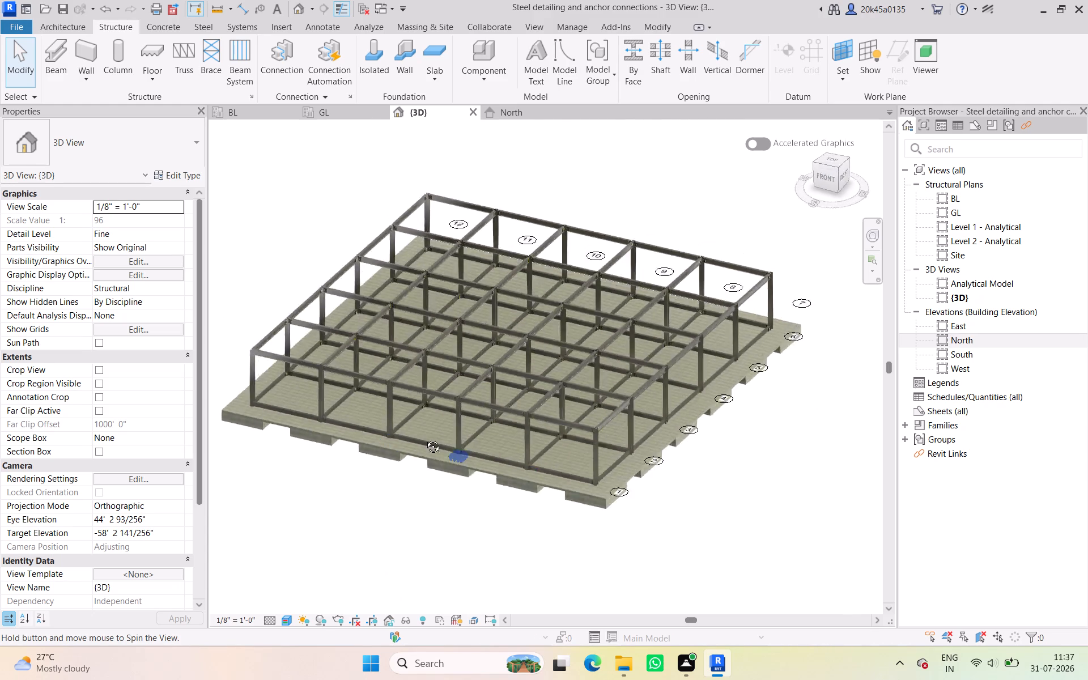
{"action": "middle_click_drag", "start_coordinate": [424, 438], "coordinate": [572, 354], "text": "shift"}
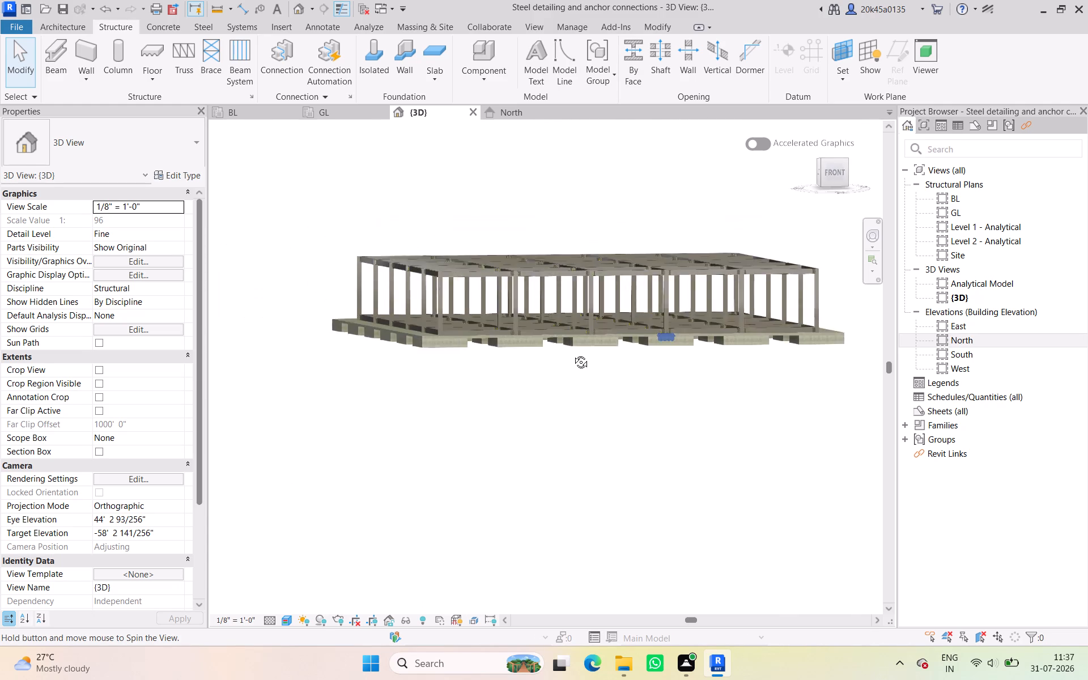
{"action": "middle_click_drag", "start_coordinate": [572, 354], "coordinate": [577, 392], "text": "shift"}
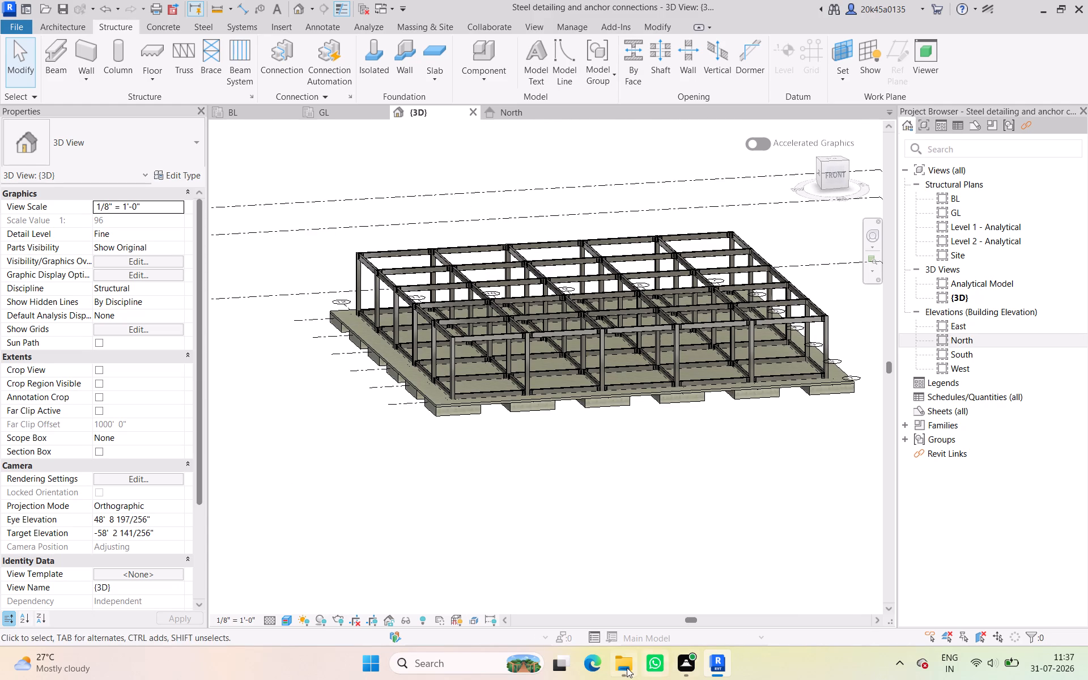
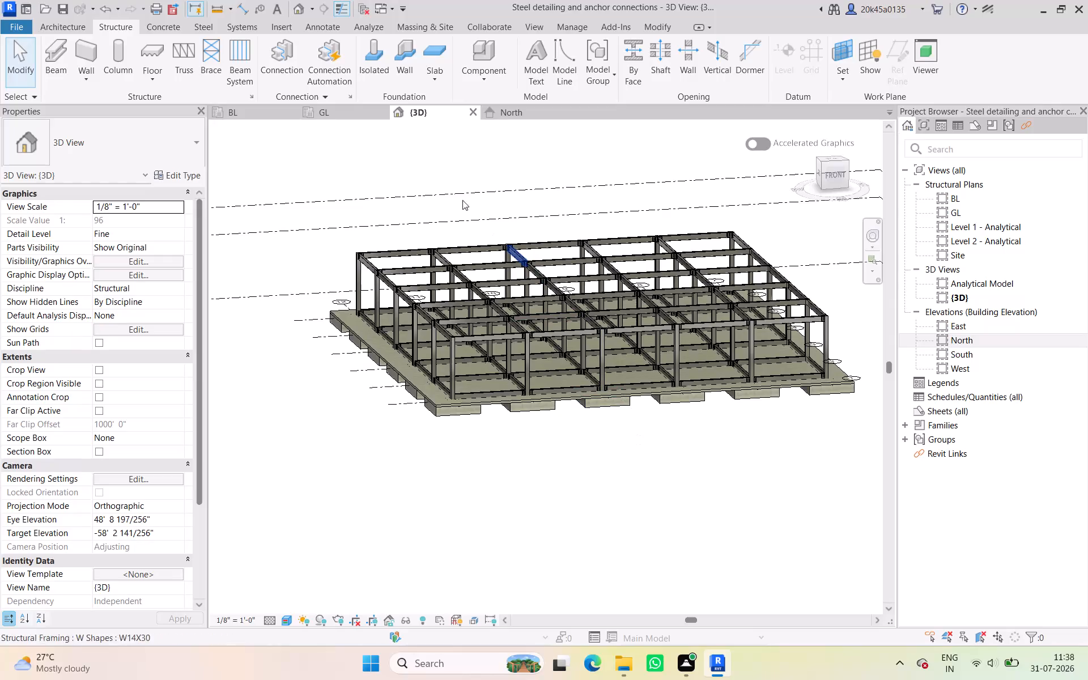
Open the North elevation view at the level heads beyond grid 12.
{"action": "left_click", "coordinate": [535, 114]}
{"action": "middle_click_drag", "start_coordinate": [653, 422], "coordinate": [261, 433]}
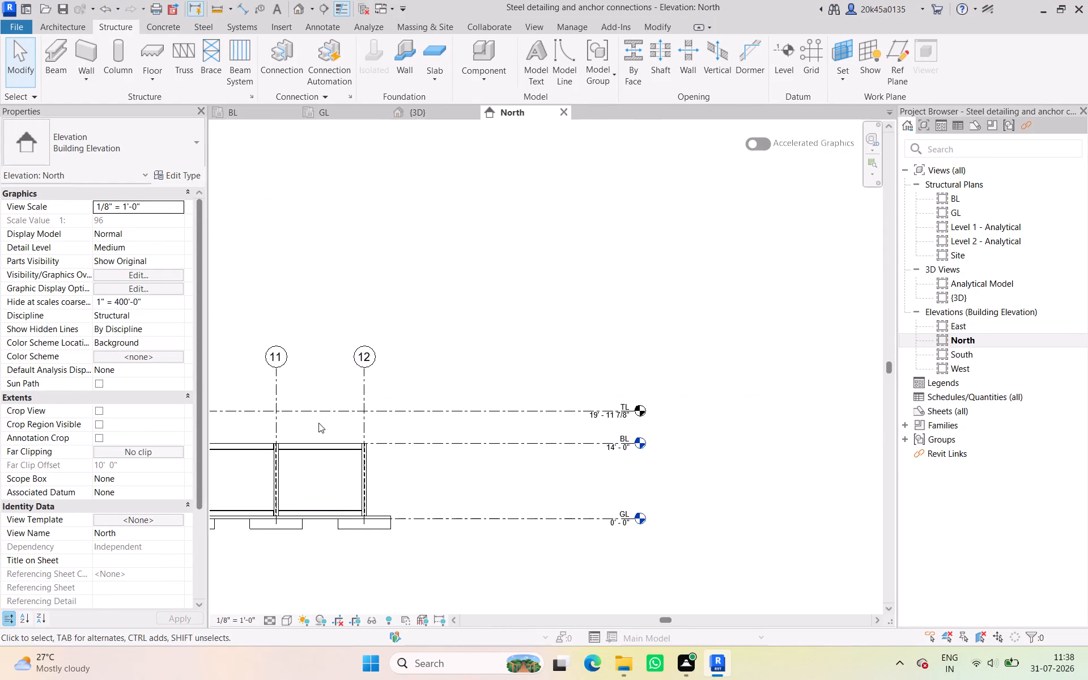
{"action": "scroll", "coordinate": [594, 454], "scroll_direction": "up", "scroll_amount": 5}
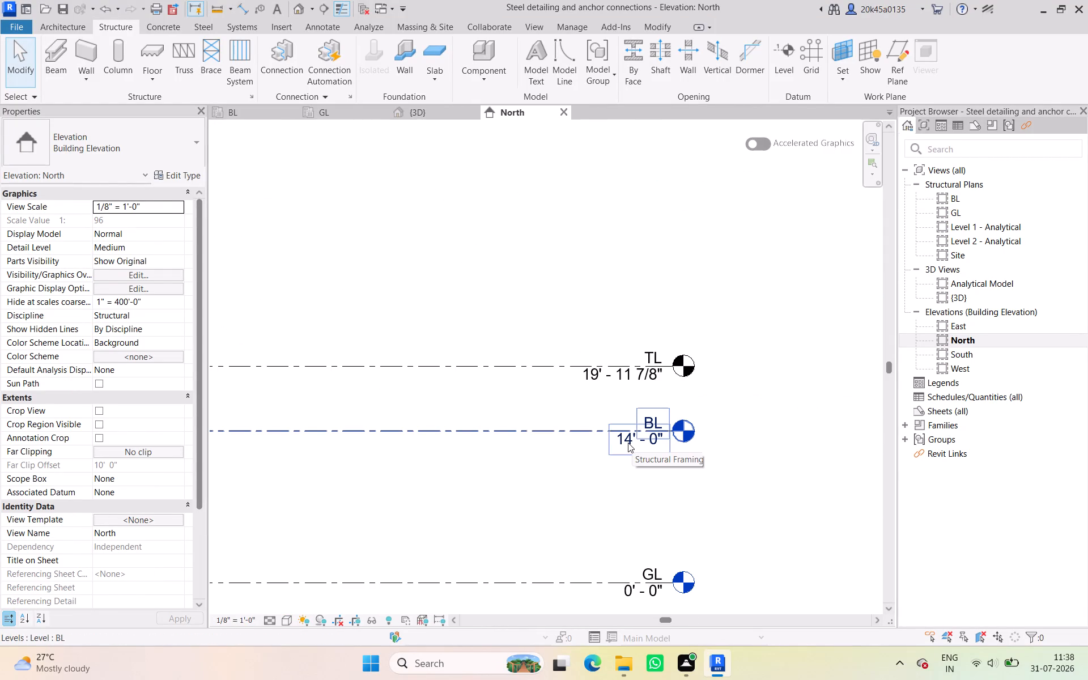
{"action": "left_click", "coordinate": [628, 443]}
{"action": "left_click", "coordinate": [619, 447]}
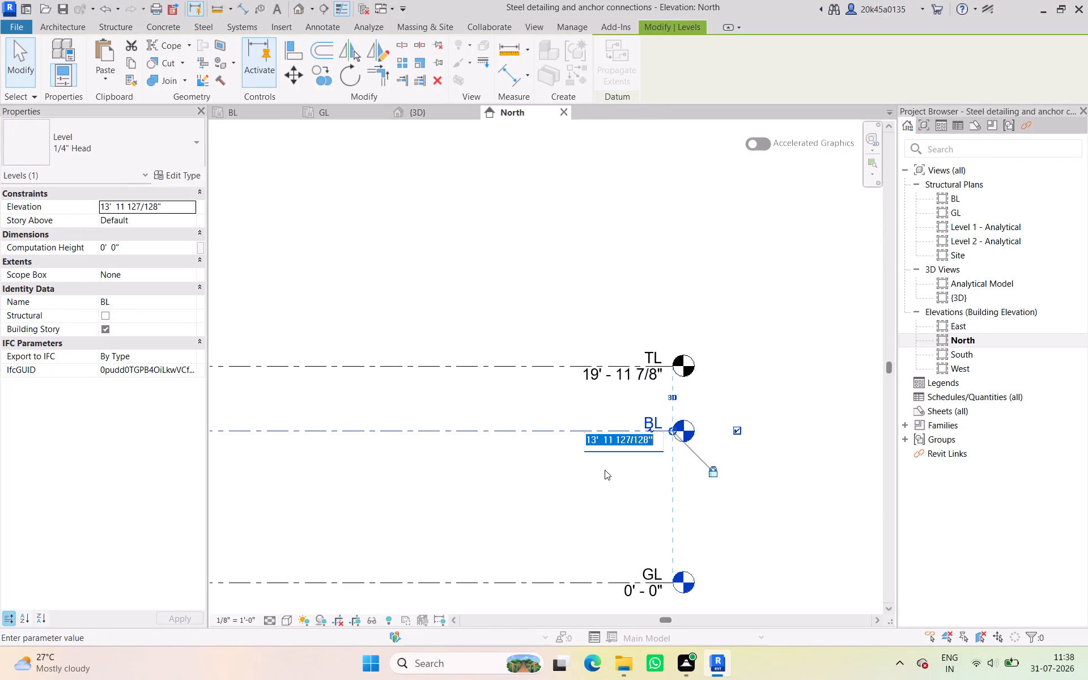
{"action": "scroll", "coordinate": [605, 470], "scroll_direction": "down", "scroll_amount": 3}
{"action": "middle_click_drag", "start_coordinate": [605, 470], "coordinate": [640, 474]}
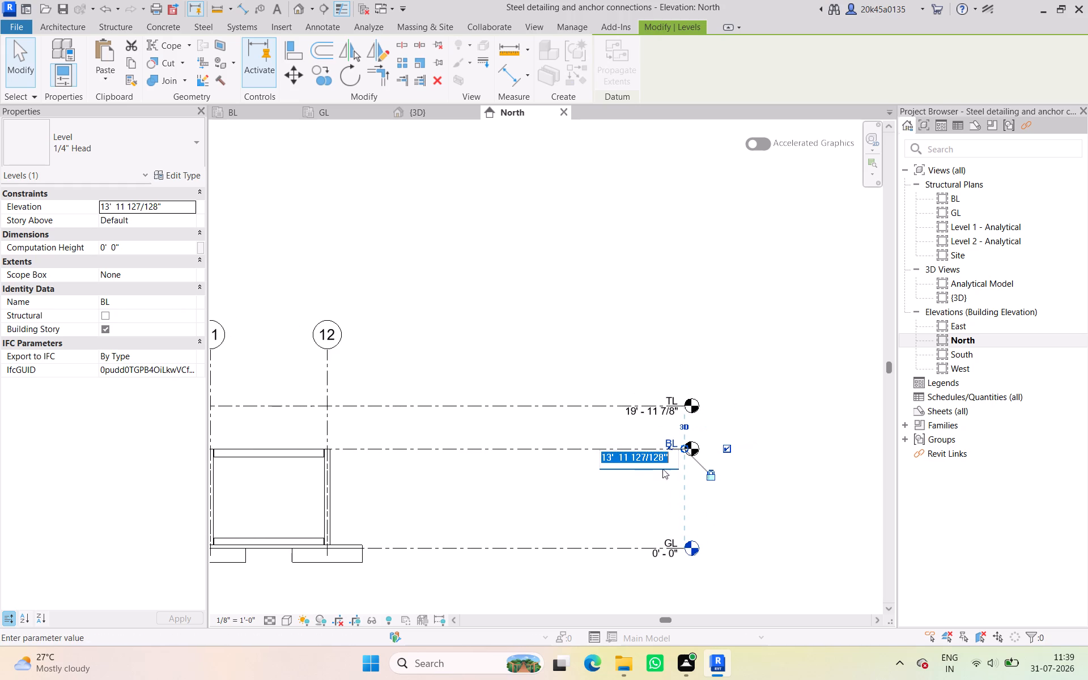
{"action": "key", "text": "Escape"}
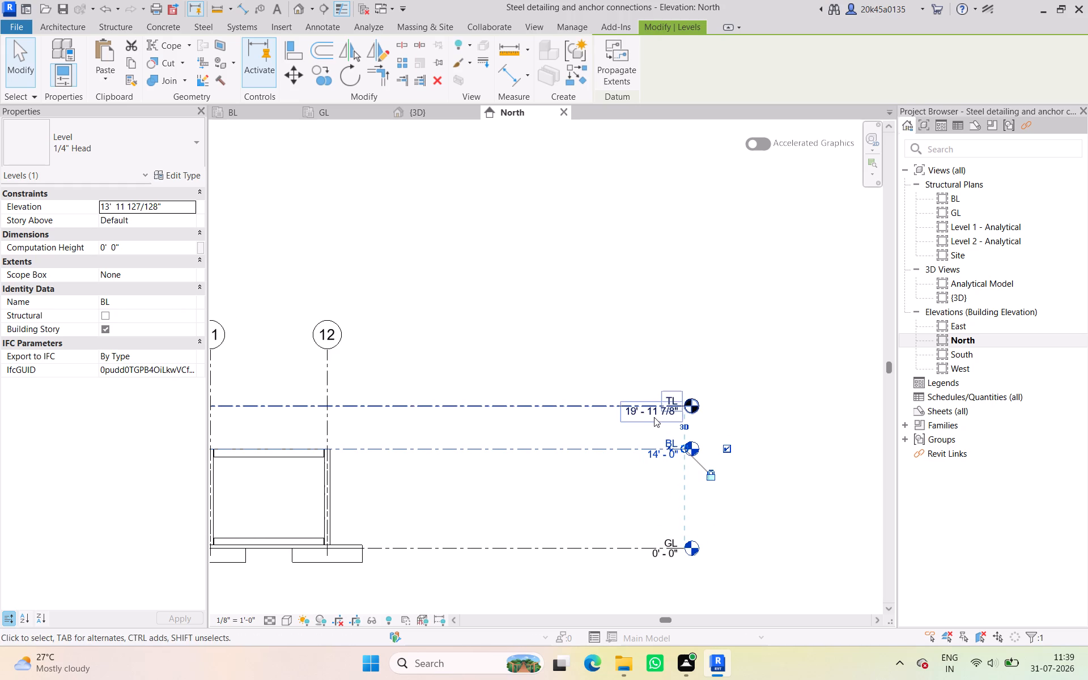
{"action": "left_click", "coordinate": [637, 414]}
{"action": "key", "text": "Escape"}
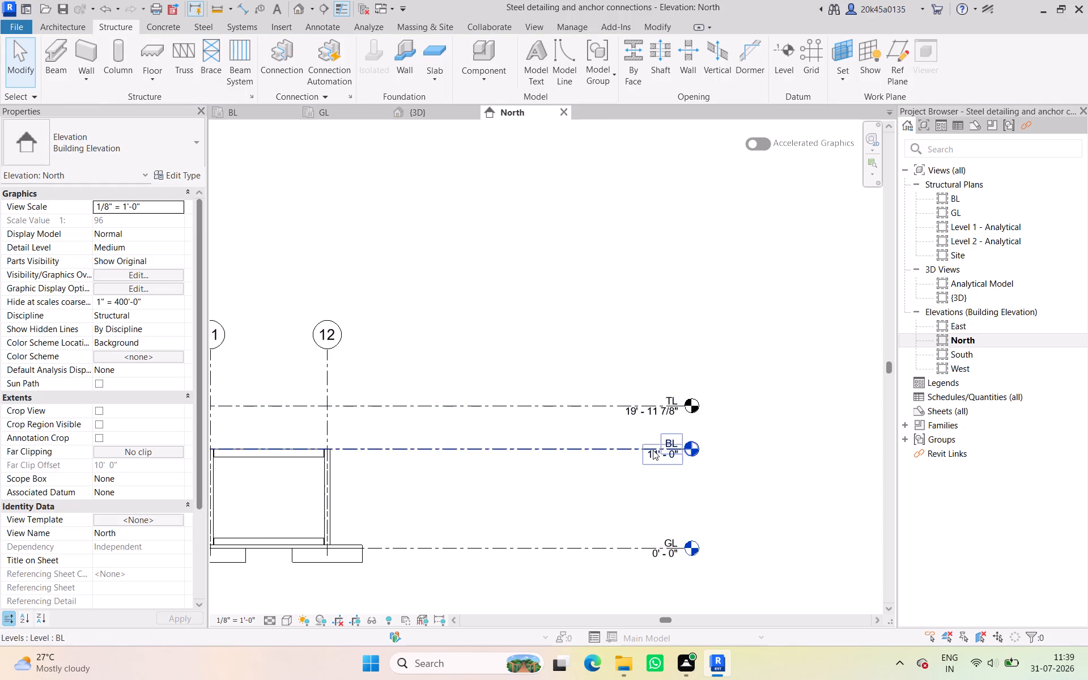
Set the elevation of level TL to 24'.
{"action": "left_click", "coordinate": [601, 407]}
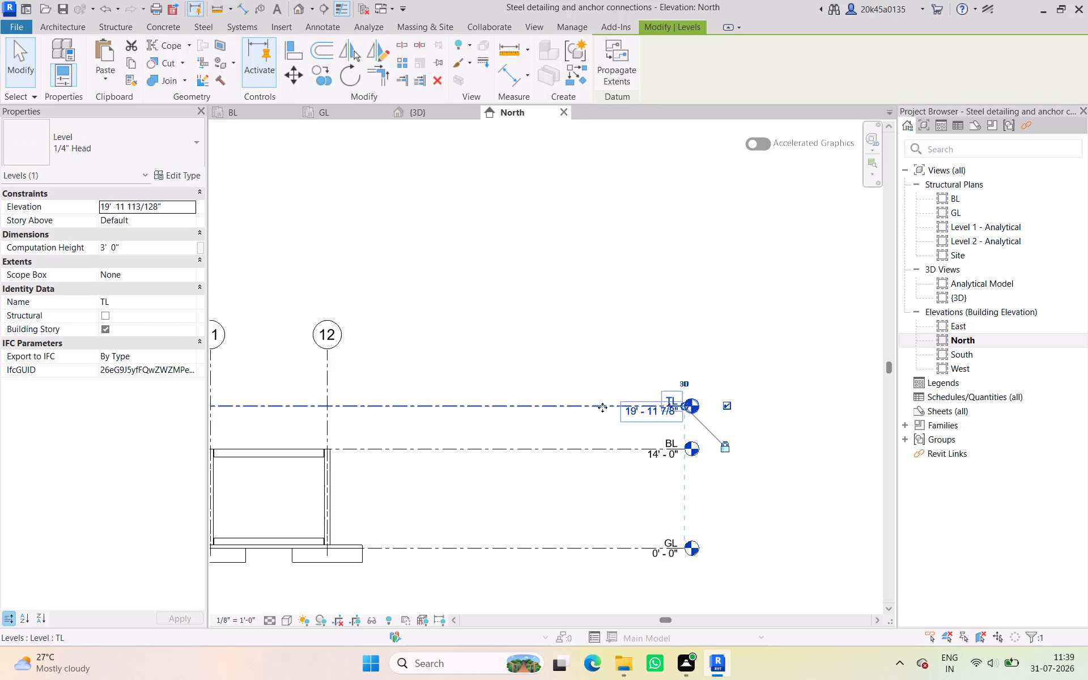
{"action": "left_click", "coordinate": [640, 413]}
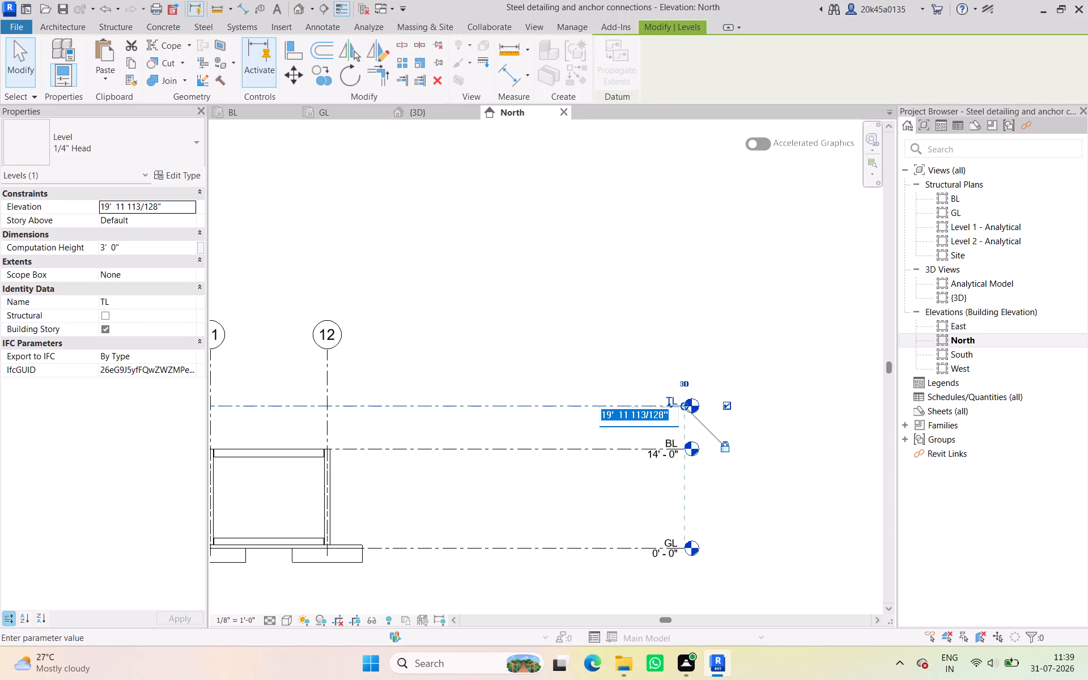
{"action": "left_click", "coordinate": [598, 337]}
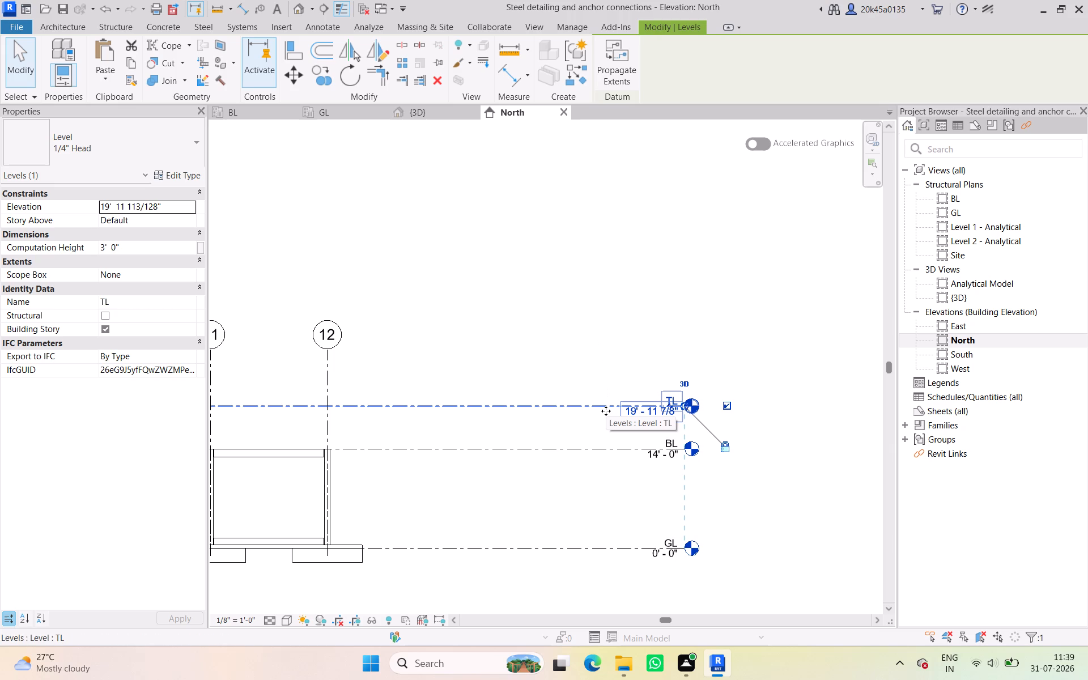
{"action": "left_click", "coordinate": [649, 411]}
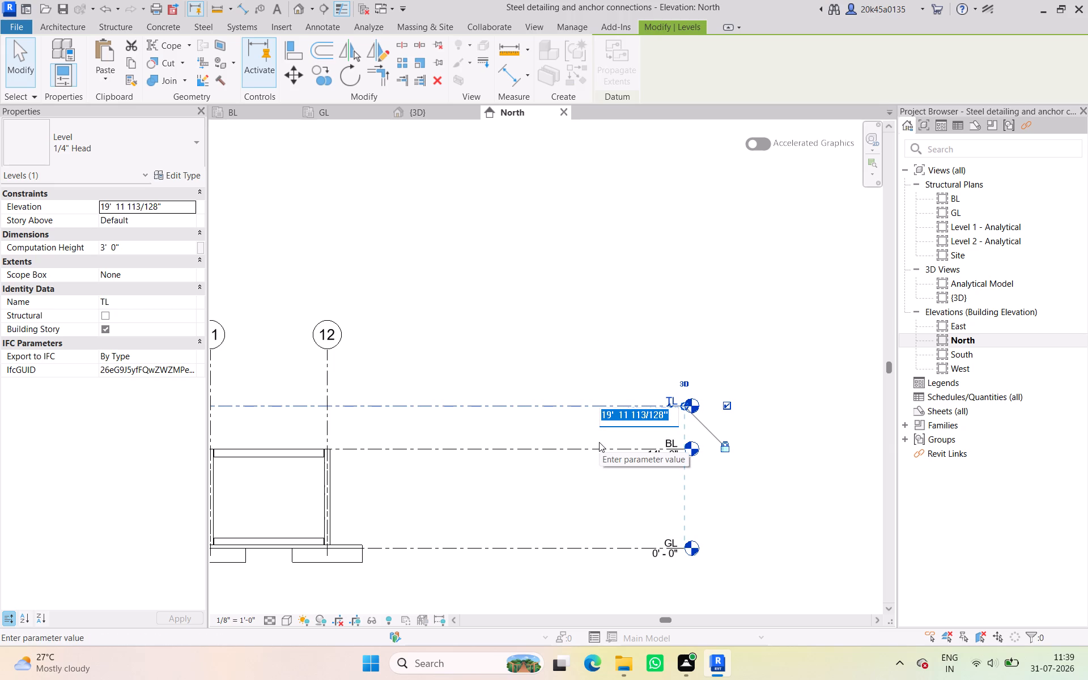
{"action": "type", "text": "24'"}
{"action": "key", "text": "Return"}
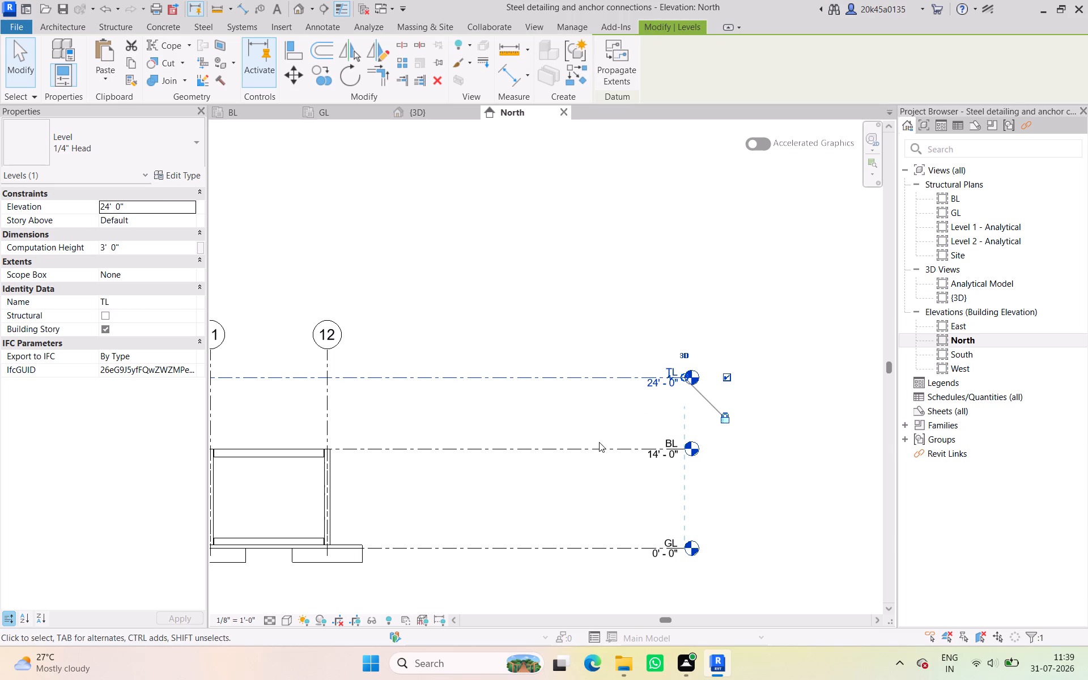
Set the elevation of level TL to 28'.
{"action": "left_click", "coordinate": [655, 385]}
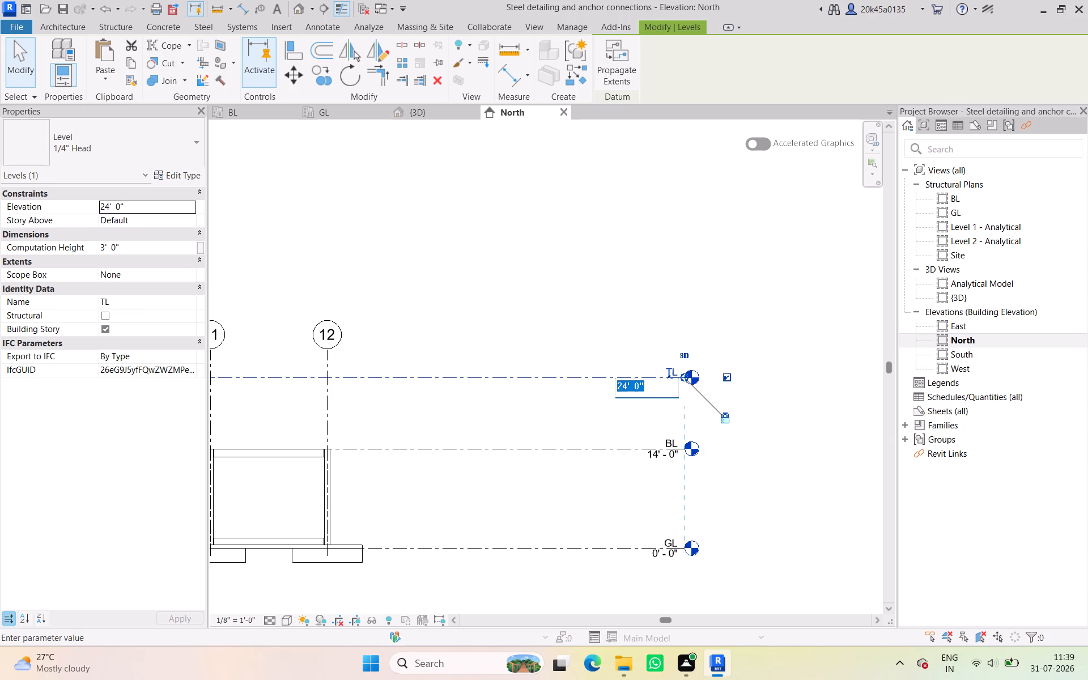
{"action": "type", "text": "28'"}
{"action": "key", "text": "Return"}
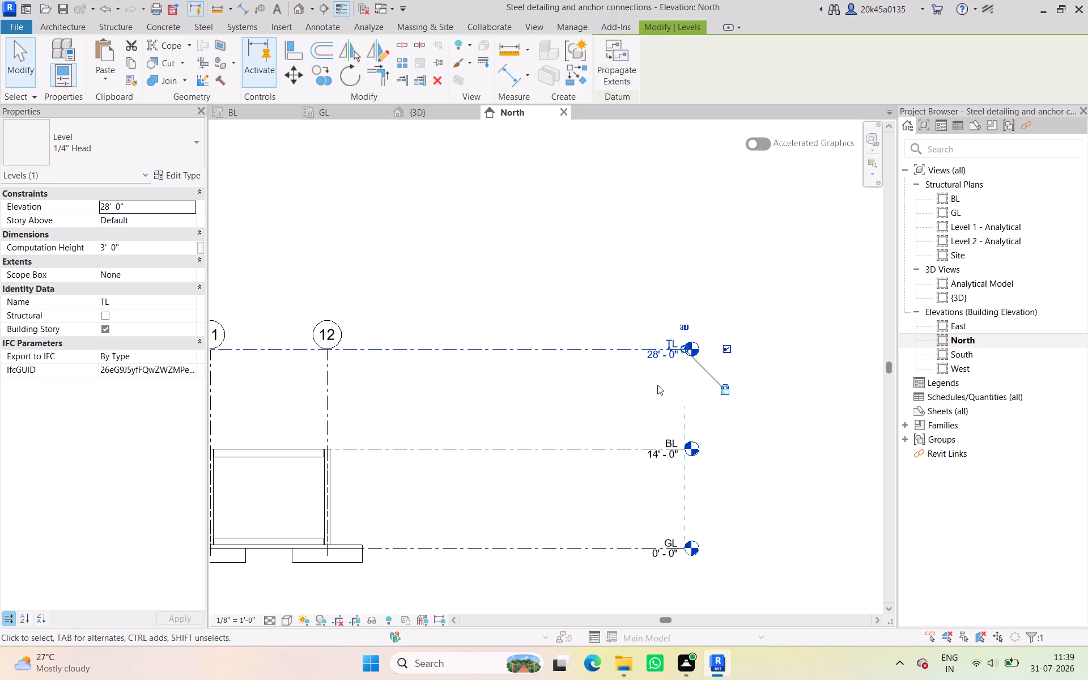
Extend the upper ends of grids 7 to 12 together so their bubbles sit above level TL.
{"action": "scroll", "coordinate": [502, 412], "scroll_direction": "down", "scroll_amount": 3}
{"action": "middle_click_drag", "start_coordinate": [529, 419], "coordinate": [1008, 430]}
{"action": "scroll", "coordinate": [674, 419], "scroll_direction": "down", "scroll_amount": 2}
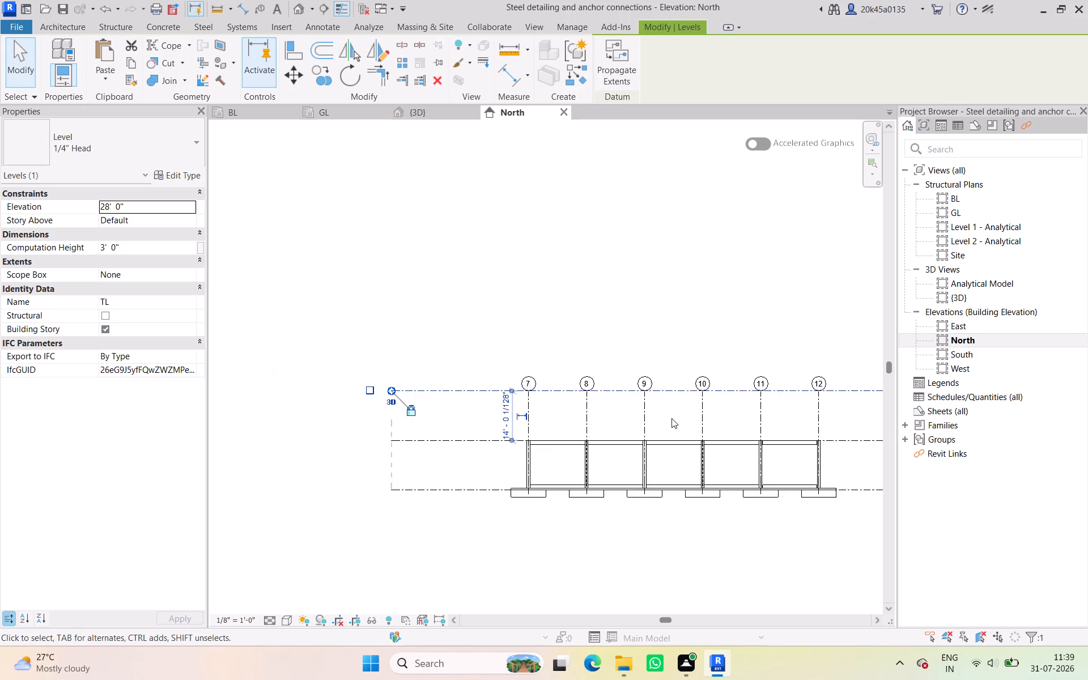
{"action": "middle_click_drag", "start_coordinate": [671, 418], "coordinate": [564, 406]}
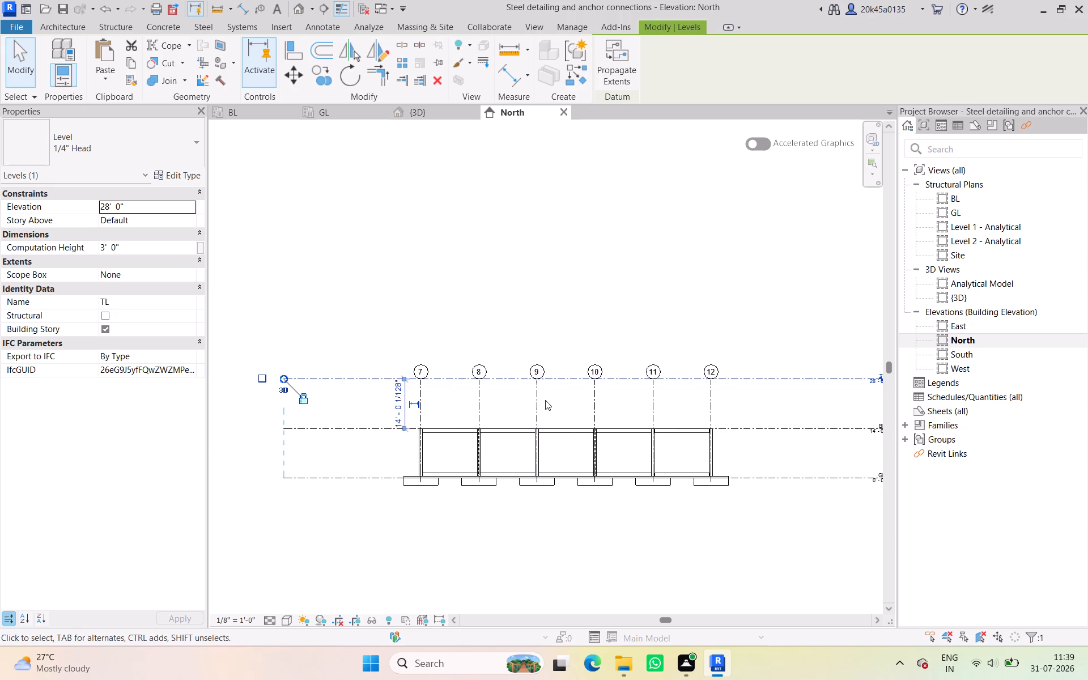
{"action": "scroll", "coordinate": [559, 402], "scroll_direction": "down", "scroll_amount": 2}
{"action": "middle_click_drag", "start_coordinate": [559, 402], "coordinate": [477, 410]}
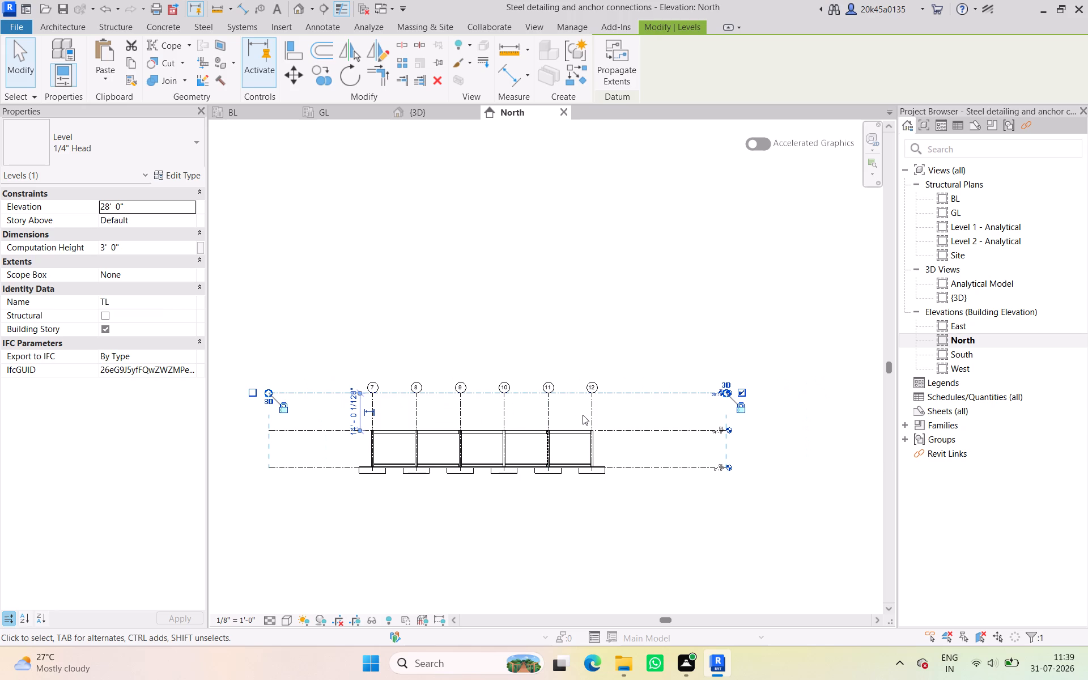
{"action": "scroll", "coordinate": [546, 385], "scroll_direction": "up", "scroll_amount": 4}
{"action": "left_click", "coordinate": [546, 385]}
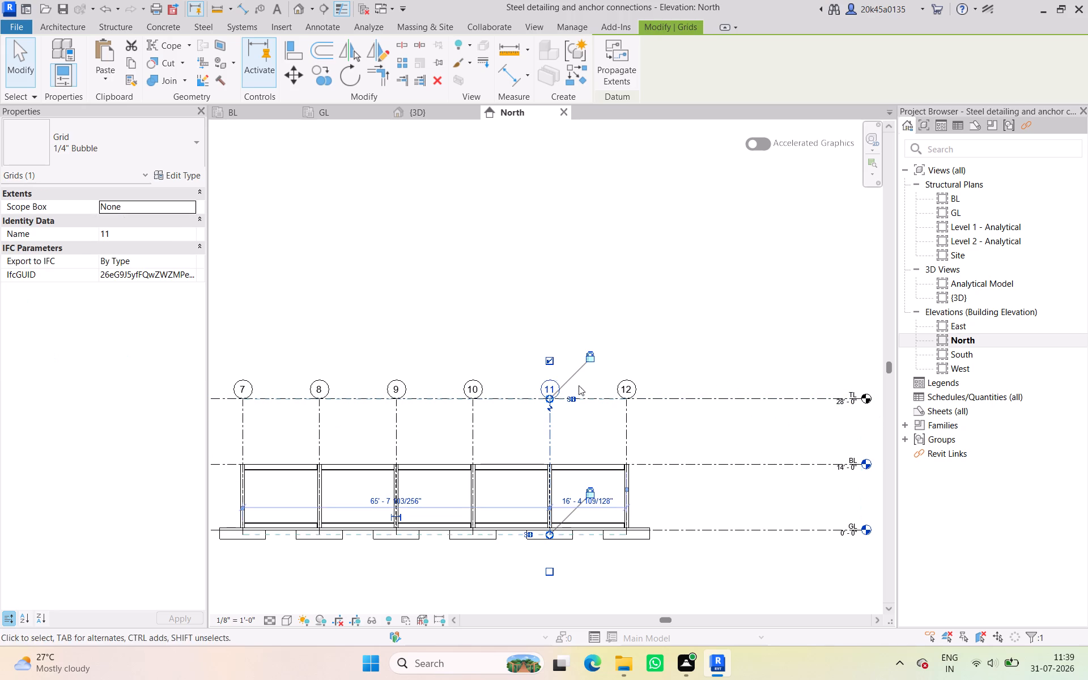
{"action": "left_click_drag", "start_coordinate": [550, 398], "coordinate": [549, 381]}
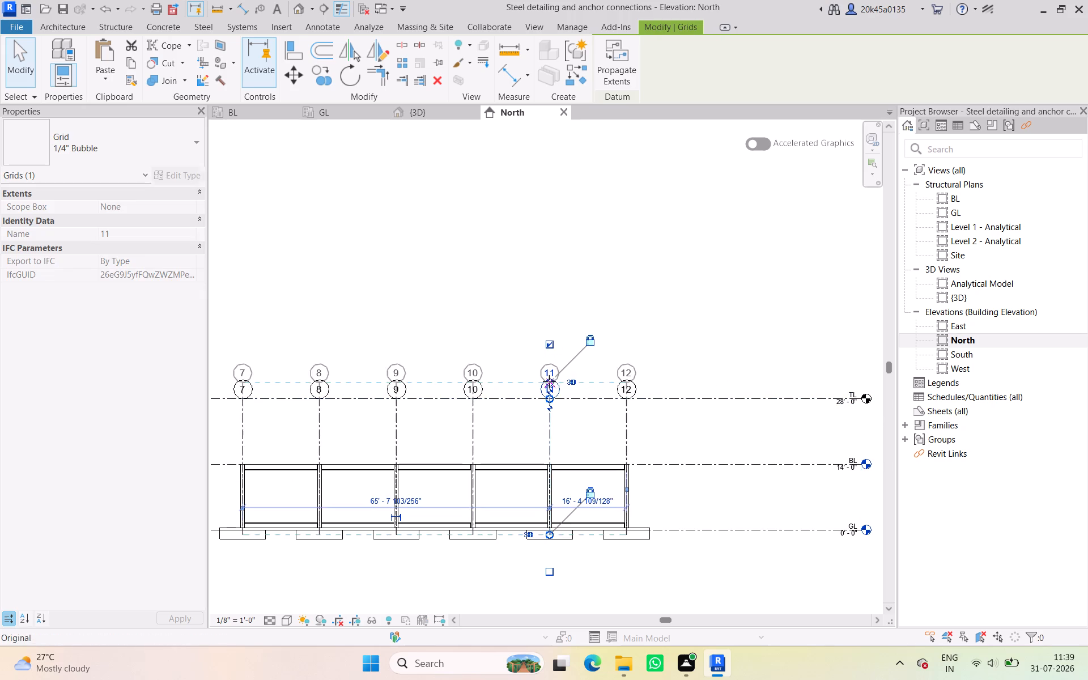
{"action": "left_click_drag", "start_coordinate": [549, 381], "coordinate": [551, 351]}
{"action": "left_click", "coordinate": [518, 244]}
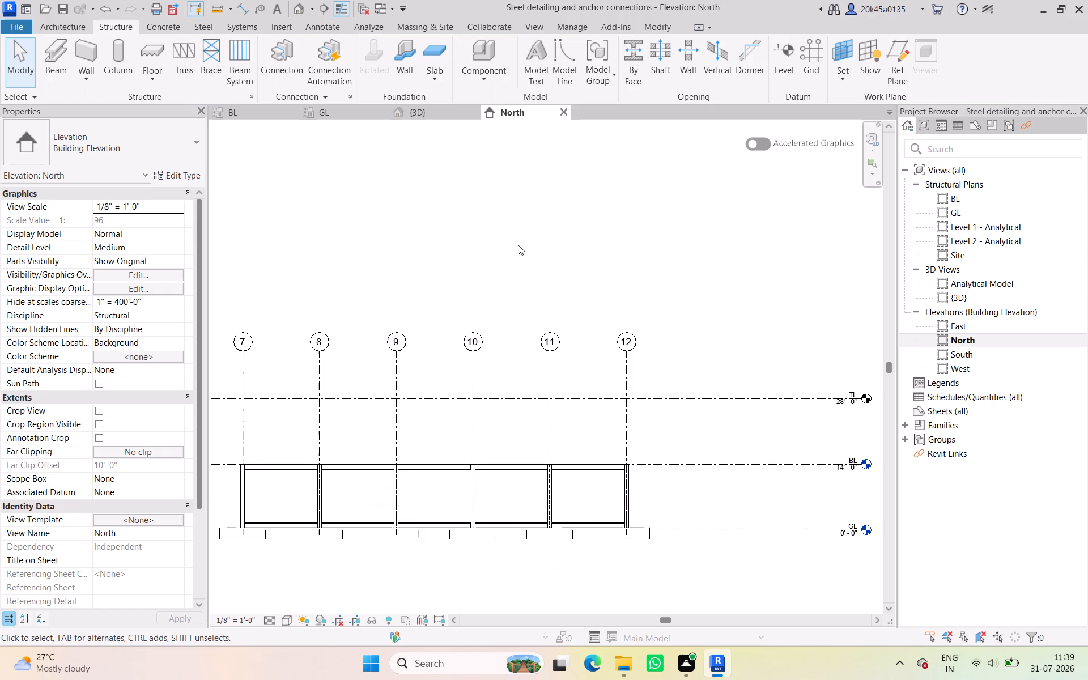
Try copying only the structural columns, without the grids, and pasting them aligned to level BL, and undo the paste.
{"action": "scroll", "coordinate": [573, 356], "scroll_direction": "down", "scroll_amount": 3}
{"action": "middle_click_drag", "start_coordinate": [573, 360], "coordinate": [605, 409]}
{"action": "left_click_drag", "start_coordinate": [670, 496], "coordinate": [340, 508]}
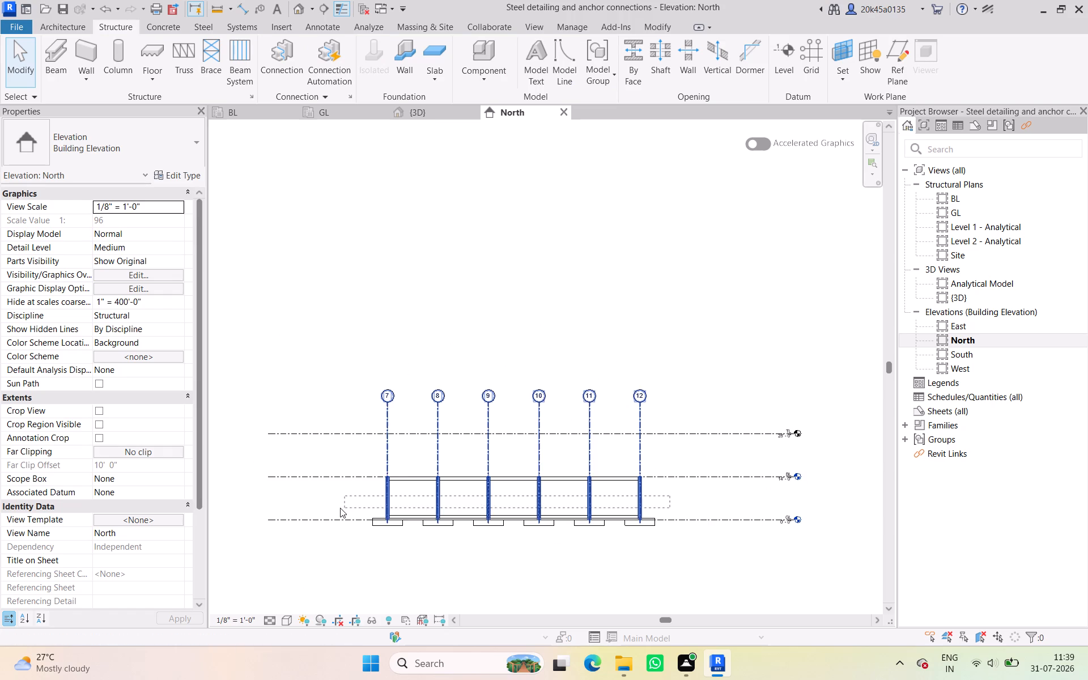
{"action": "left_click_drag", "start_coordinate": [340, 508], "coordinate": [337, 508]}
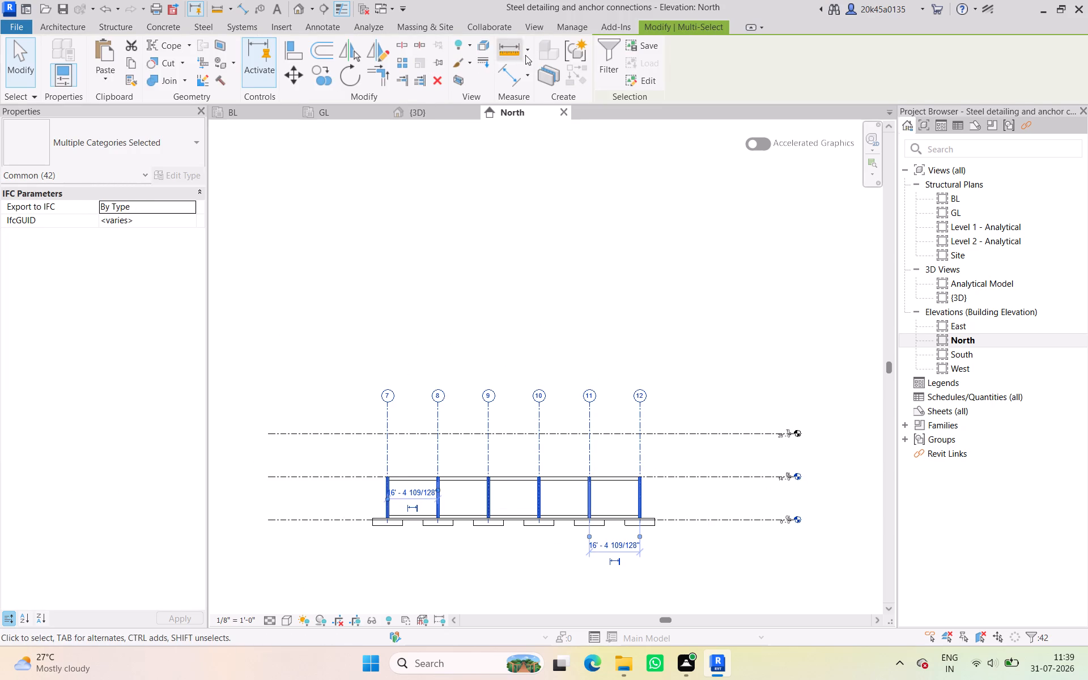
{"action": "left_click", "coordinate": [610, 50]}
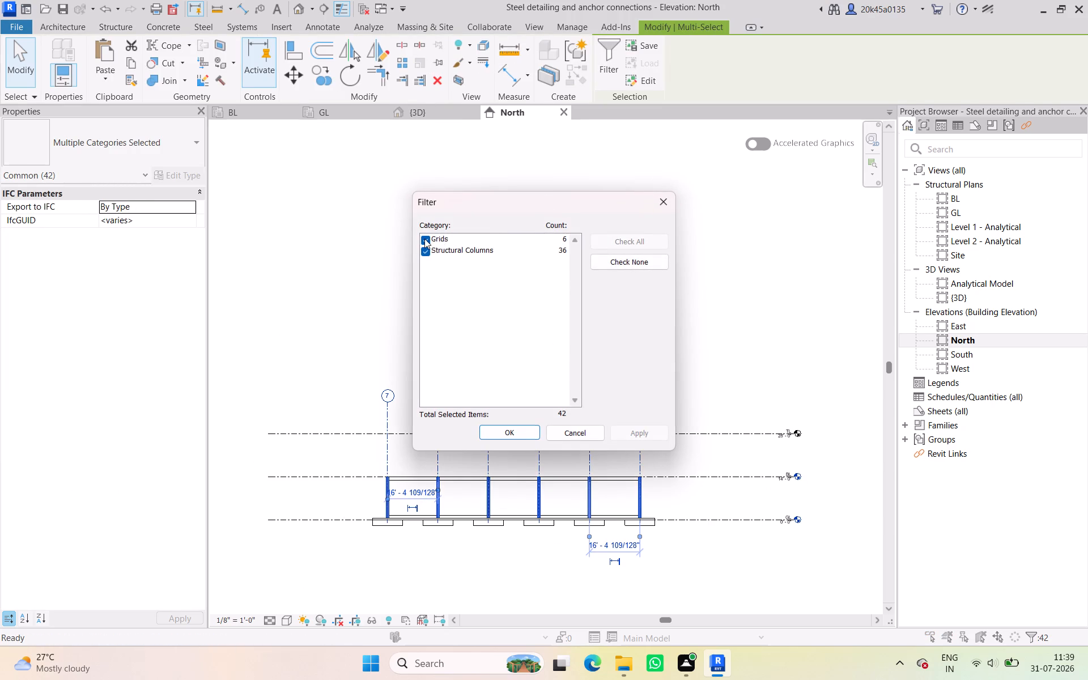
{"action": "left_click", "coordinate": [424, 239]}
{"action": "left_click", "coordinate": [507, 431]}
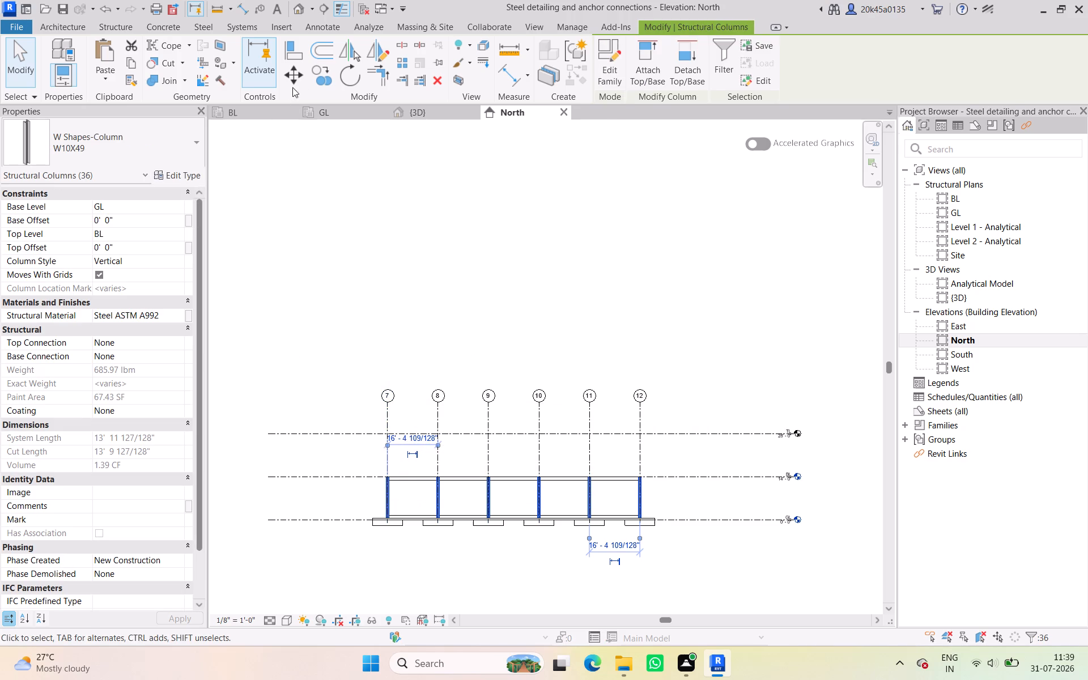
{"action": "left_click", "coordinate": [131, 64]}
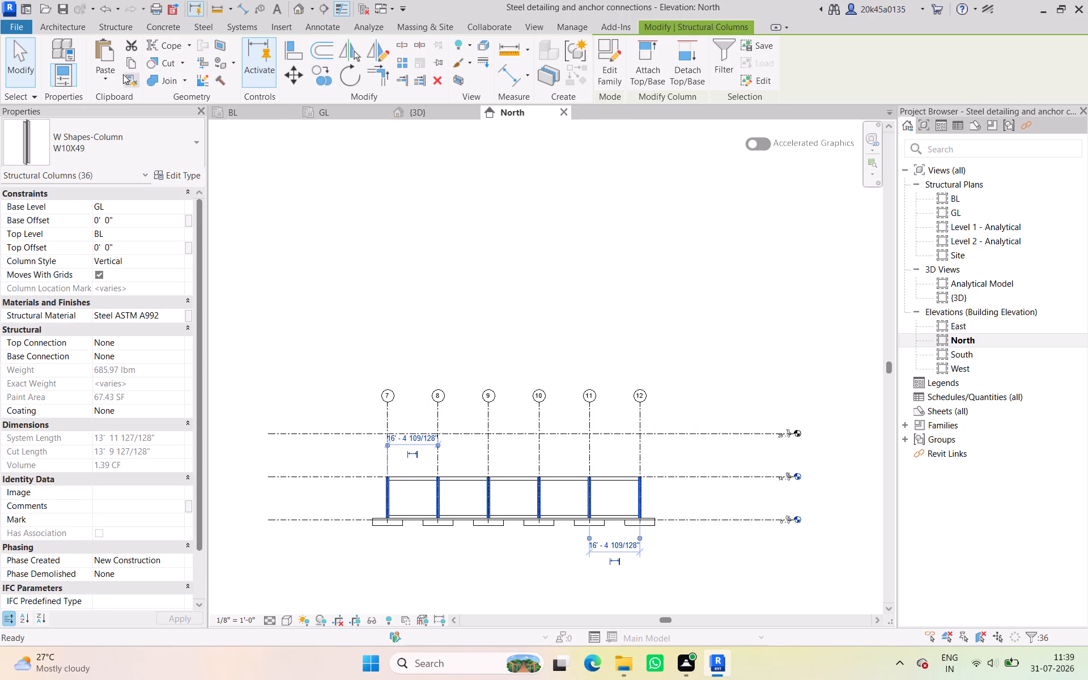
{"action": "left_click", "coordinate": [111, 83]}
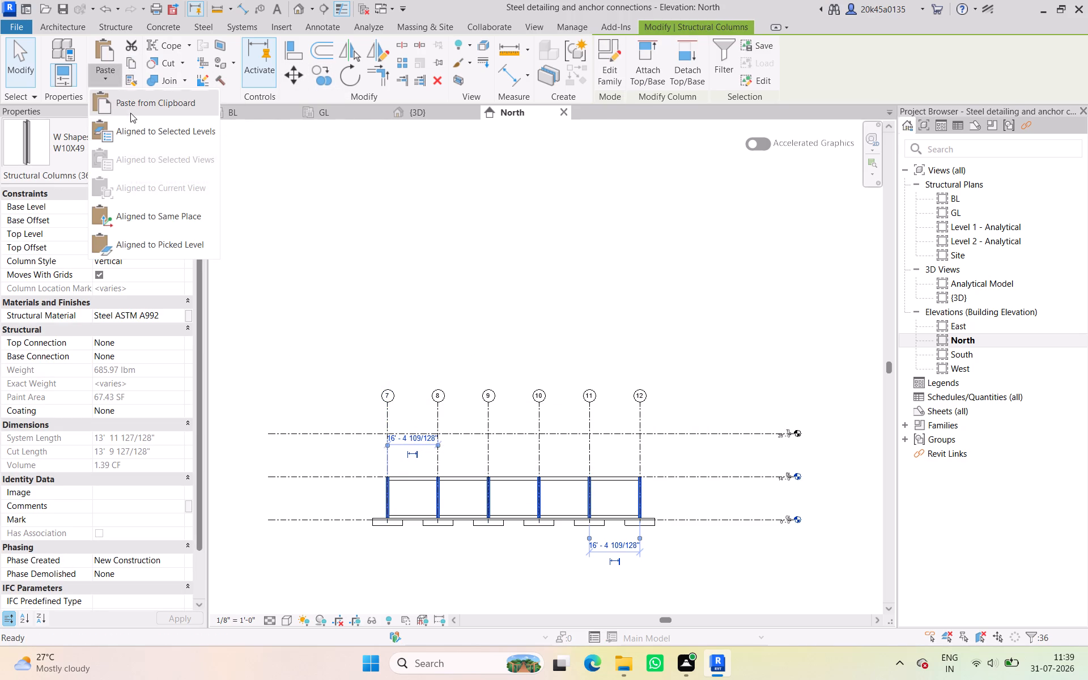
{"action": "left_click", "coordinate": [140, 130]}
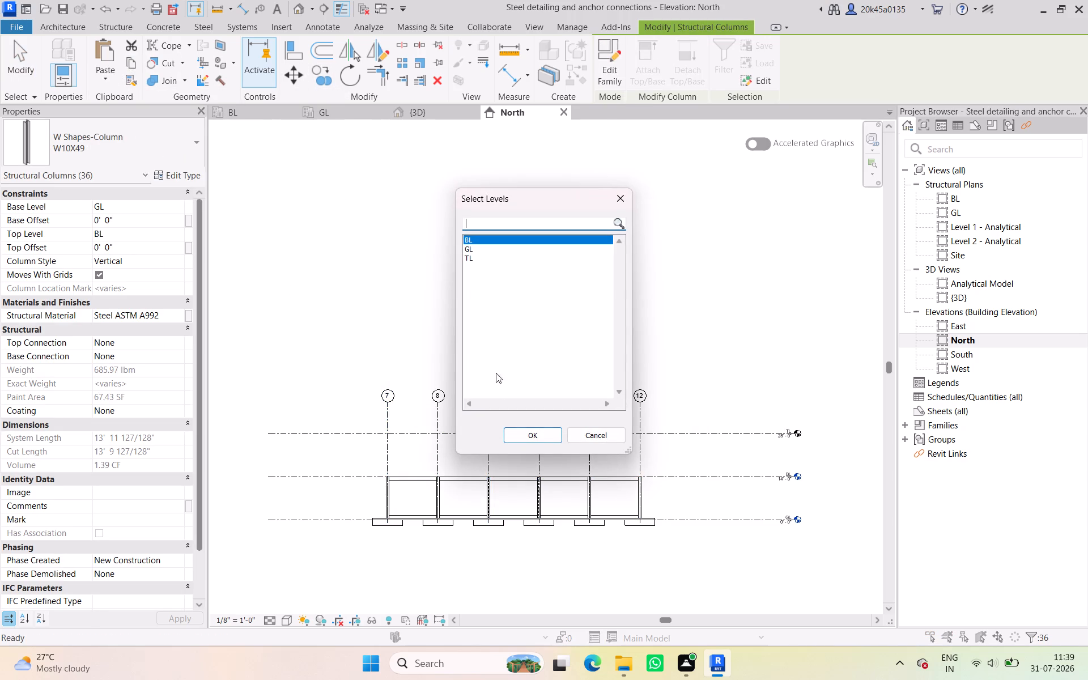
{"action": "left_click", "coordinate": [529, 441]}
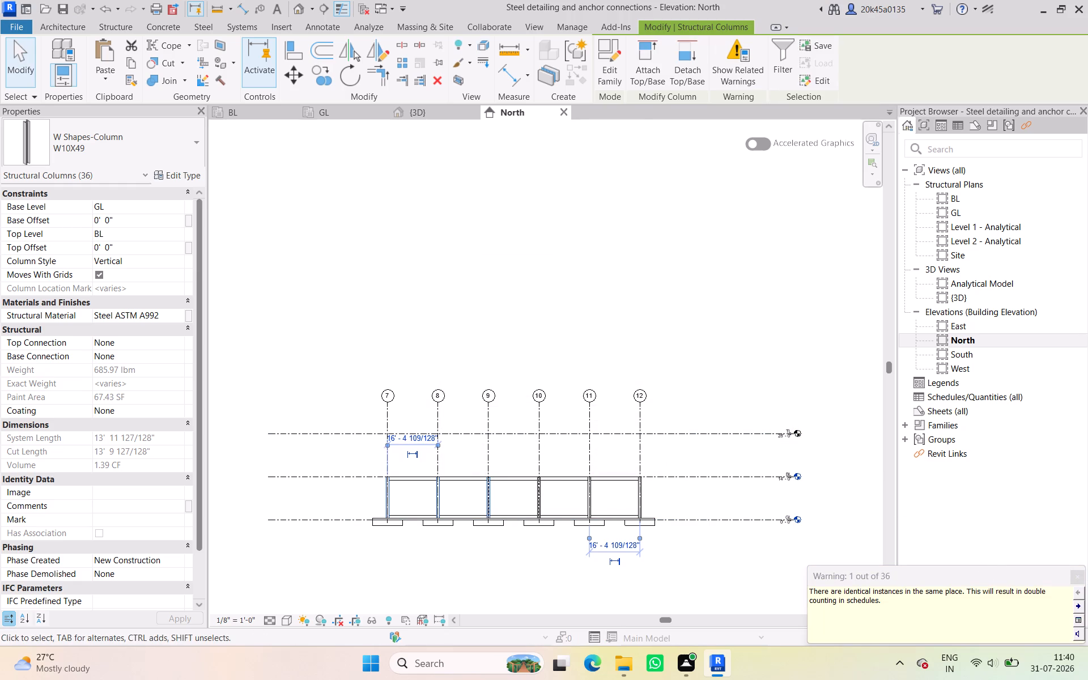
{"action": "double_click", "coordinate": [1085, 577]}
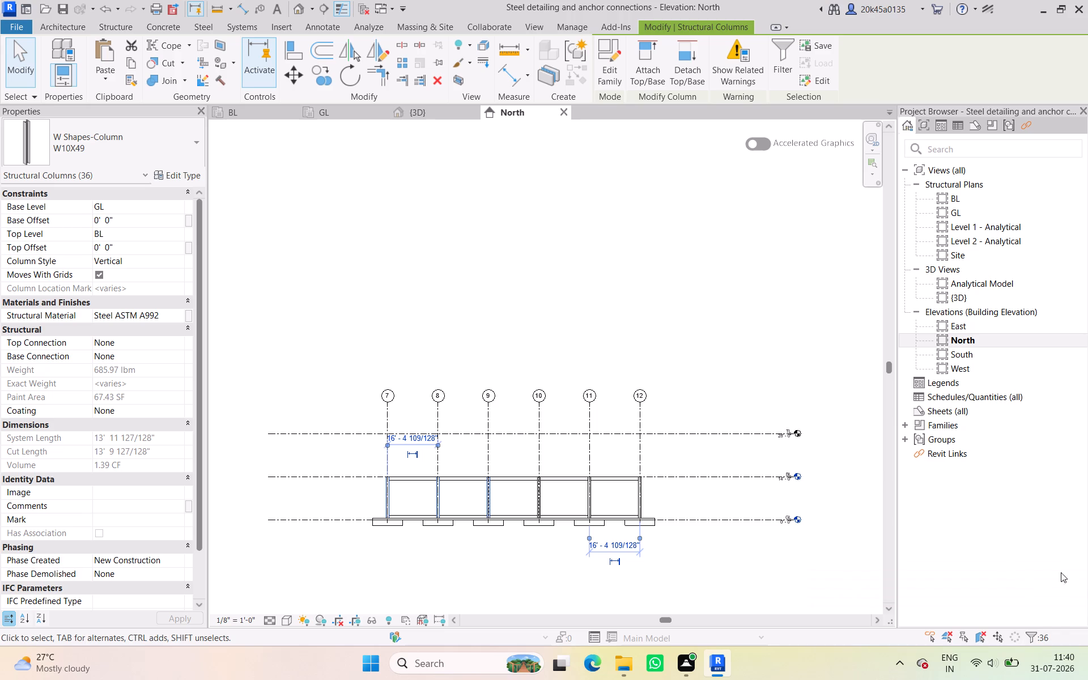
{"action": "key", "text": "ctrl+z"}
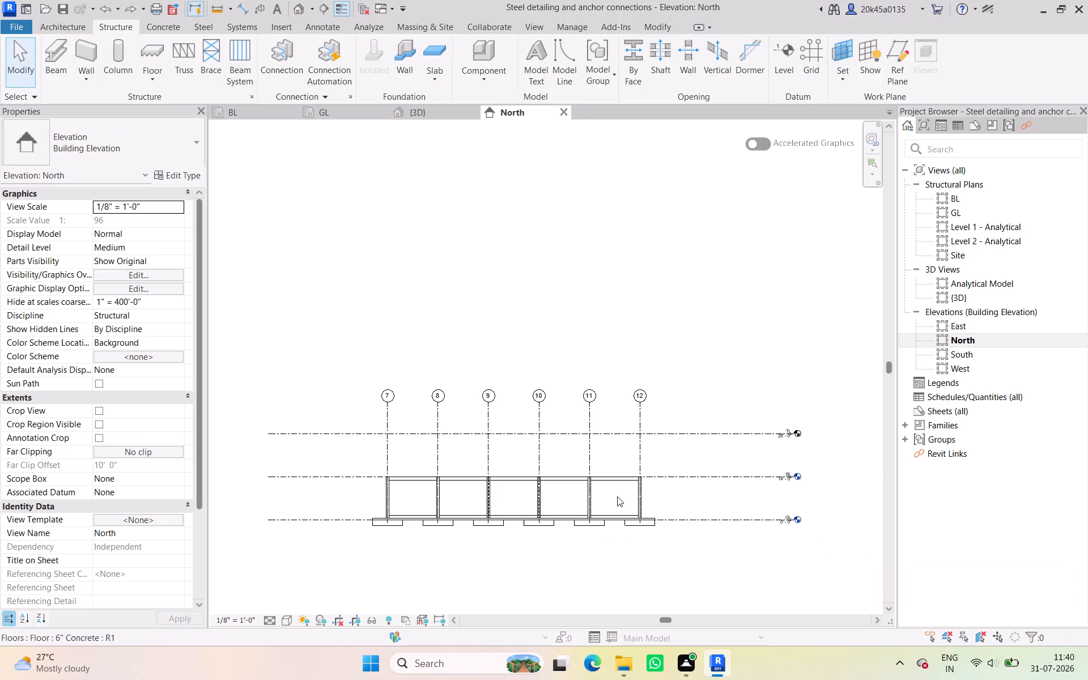
Select all structural columns between GL and BL without the grids, copy them, and paste them aligned to level TL.
{"action": "left_click_drag", "start_coordinate": [676, 499], "coordinate": [371, 500]}
{"action": "left_click", "coordinate": [603, 55]}
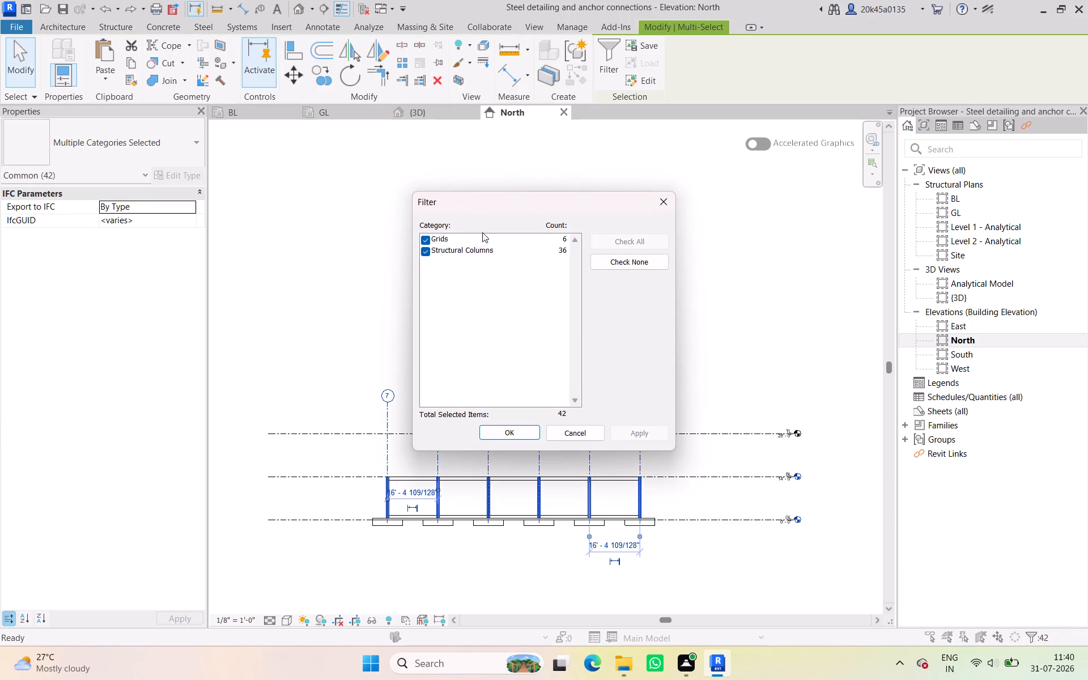
{"action": "left_click", "coordinate": [420, 241]}
{"action": "left_click", "coordinate": [504, 432]}
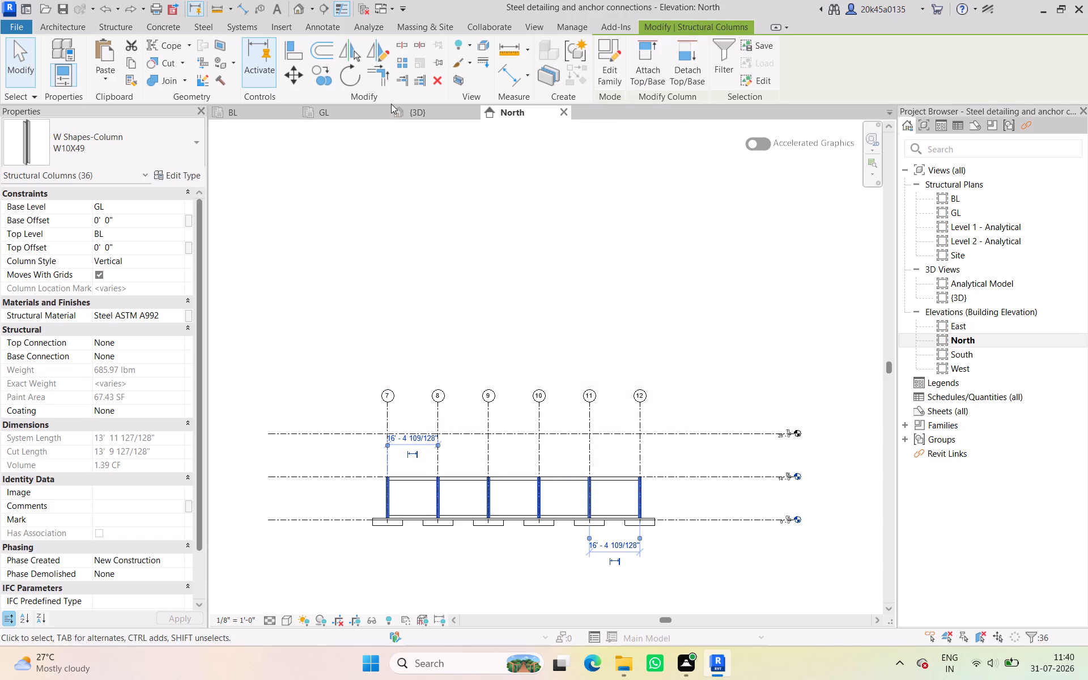
{"action": "left_click", "coordinate": [129, 61]}
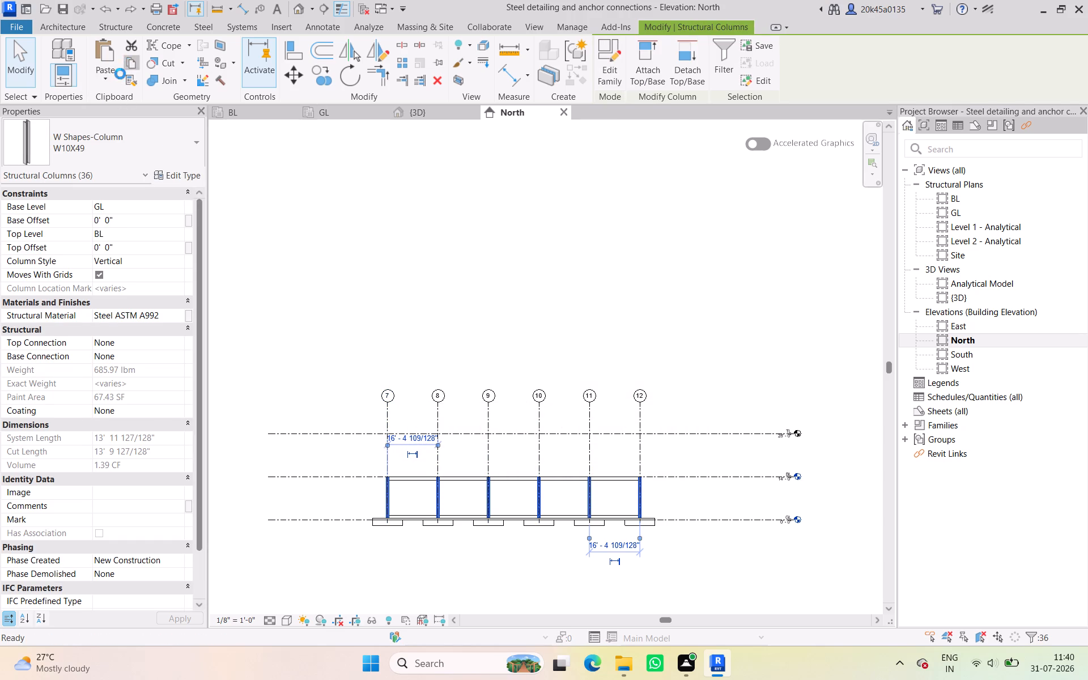
{"action": "left_click", "coordinate": [110, 84]}
{"action": "left_click", "coordinate": [139, 127]}
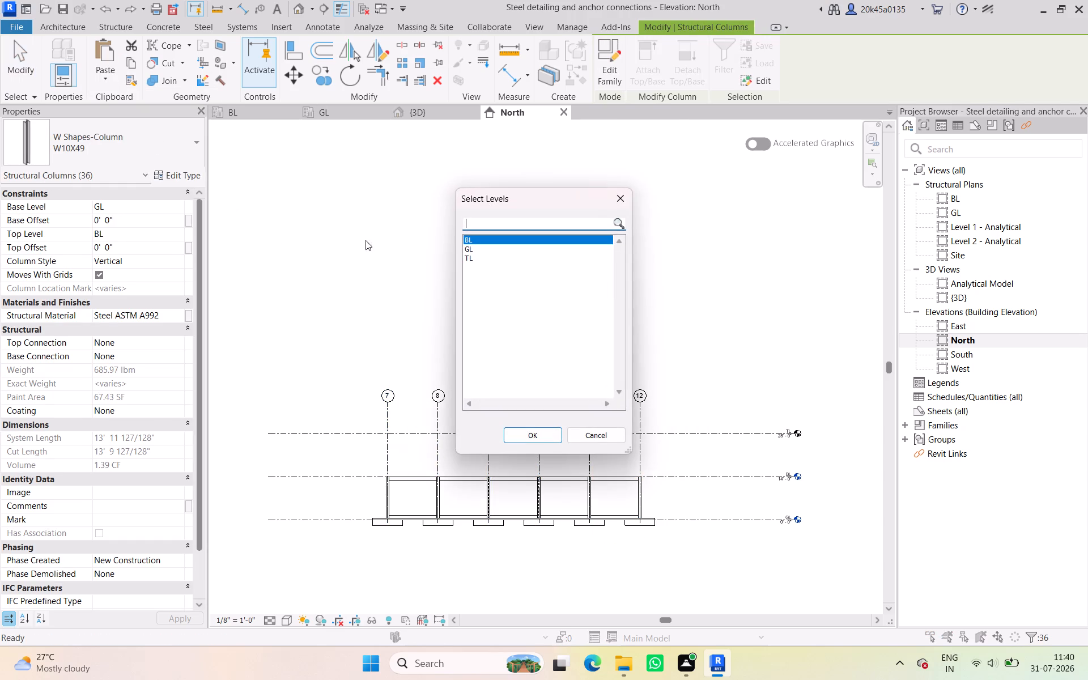
{"action": "left_click", "coordinate": [467, 264]}
{"action": "left_click", "coordinate": [472, 262]}
{"action": "left_click", "coordinate": [473, 256]}
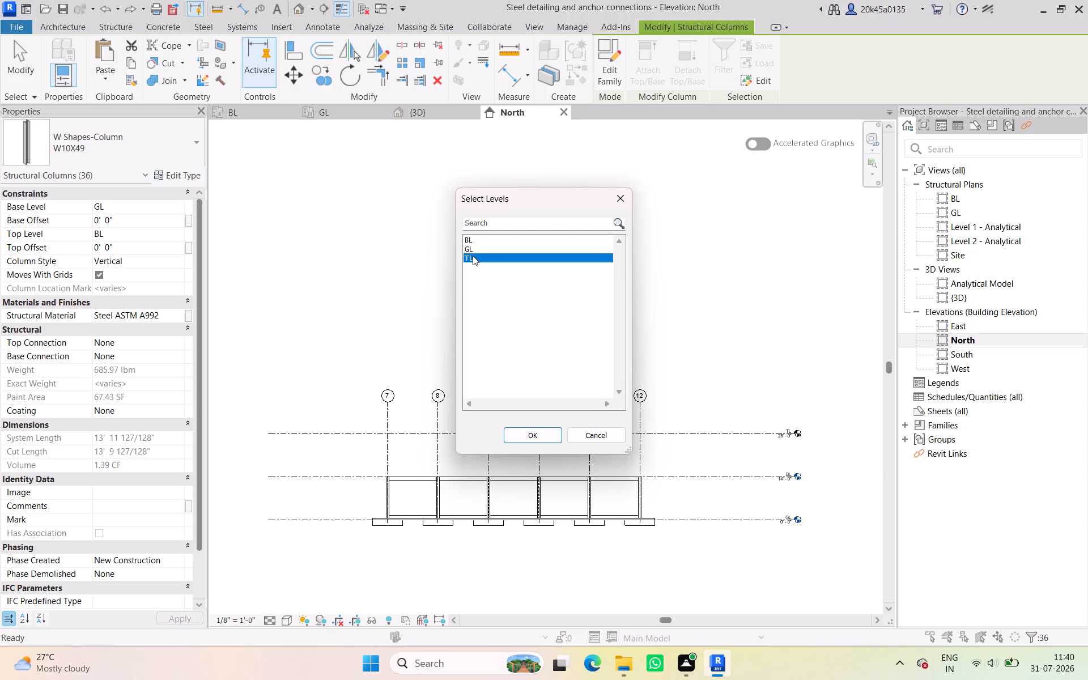
{"action": "left_click", "coordinate": [543, 428]}
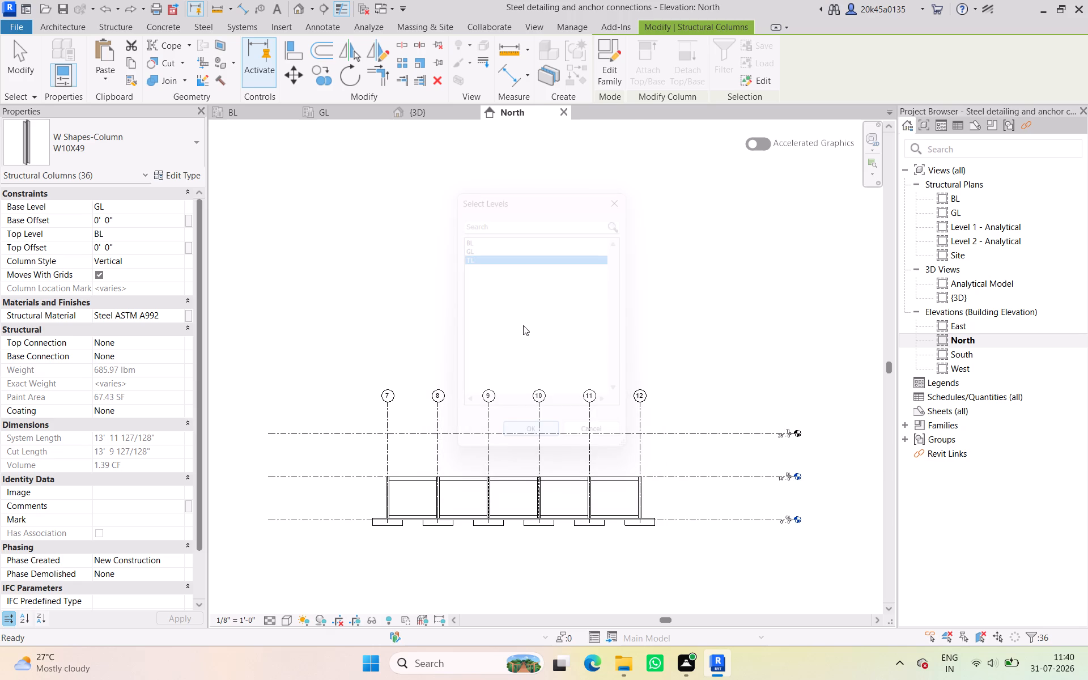
Inspect the pasted upper-storey columns between BL and TL in the North elevation and from several sides in the 3D view.
{"action": "left_click", "coordinate": [534, 318]}
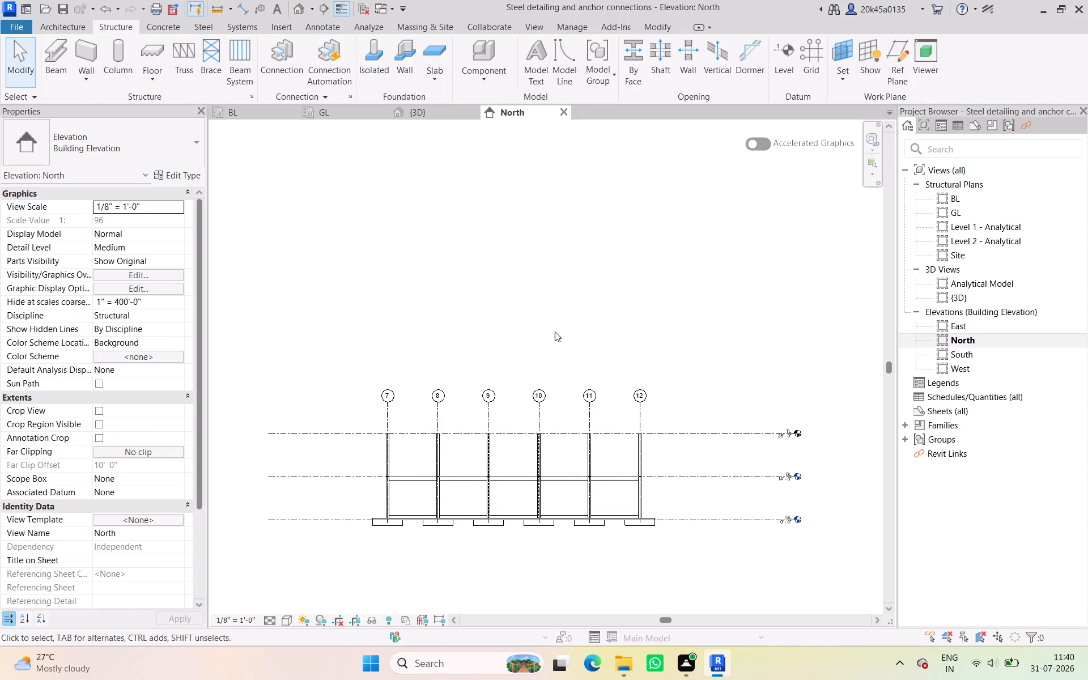
{"action": "left_click_drag", "start_coordinate": [670, 450], "coordinate": [360, 453]}
{"action": "left_click", "coordinate": [339, 294]}
{"action": "scroll", "coordinate": [393, 440], "scroll_direction": "up", "scroll_amount": 5}
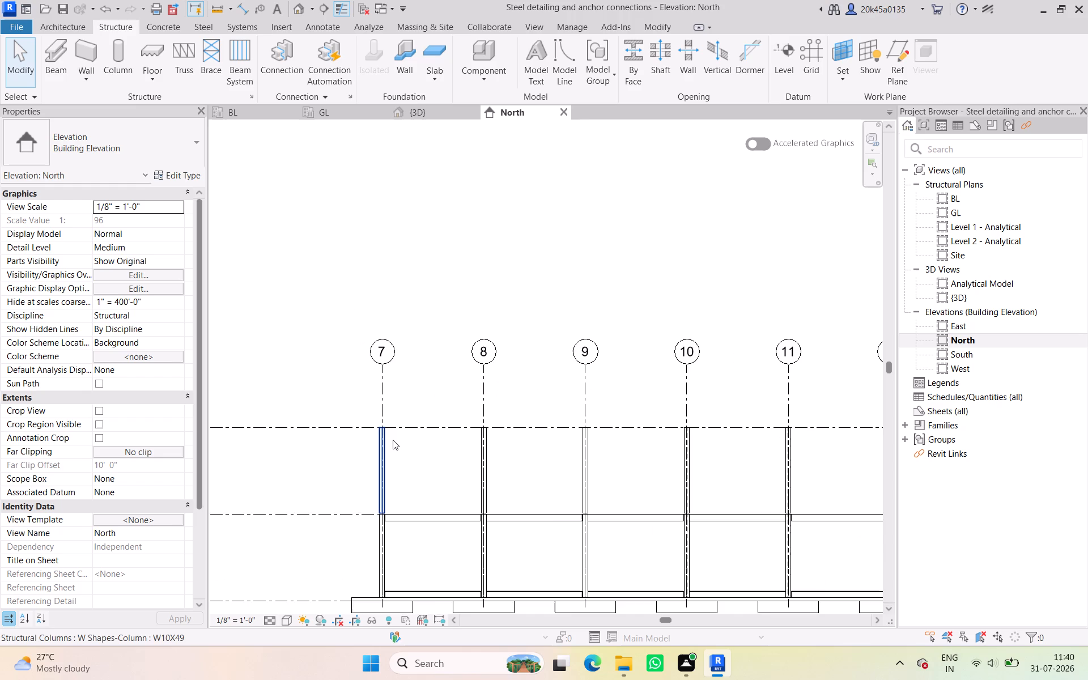
{"action": "scroll", "coordinate": [393, 440], "scroll_direction": "down", "scroll_amount": 6}
{"action": "left_click", "coordinate": [421, 116]}
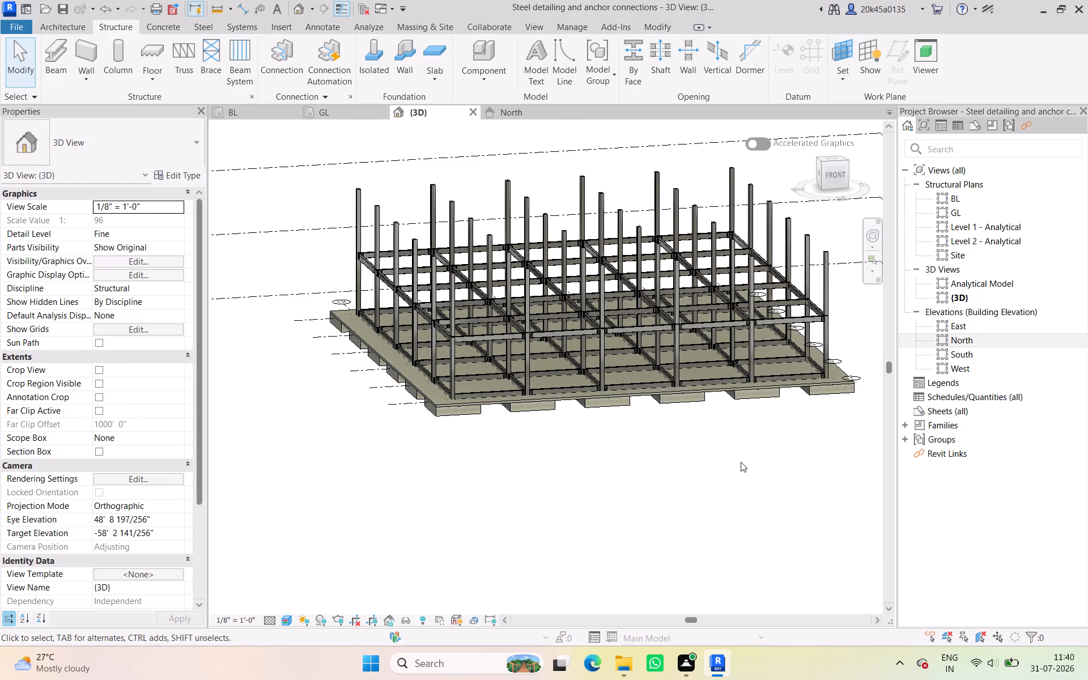
{"action": "middle_click_drag", "start_coordinate": [736, 465], "coordinate": [578, 467], "text": "shift"}
{"action": "scroll", "coordinate": [488, 350], "scroll_direction": "up", "scroll_amount": 3}
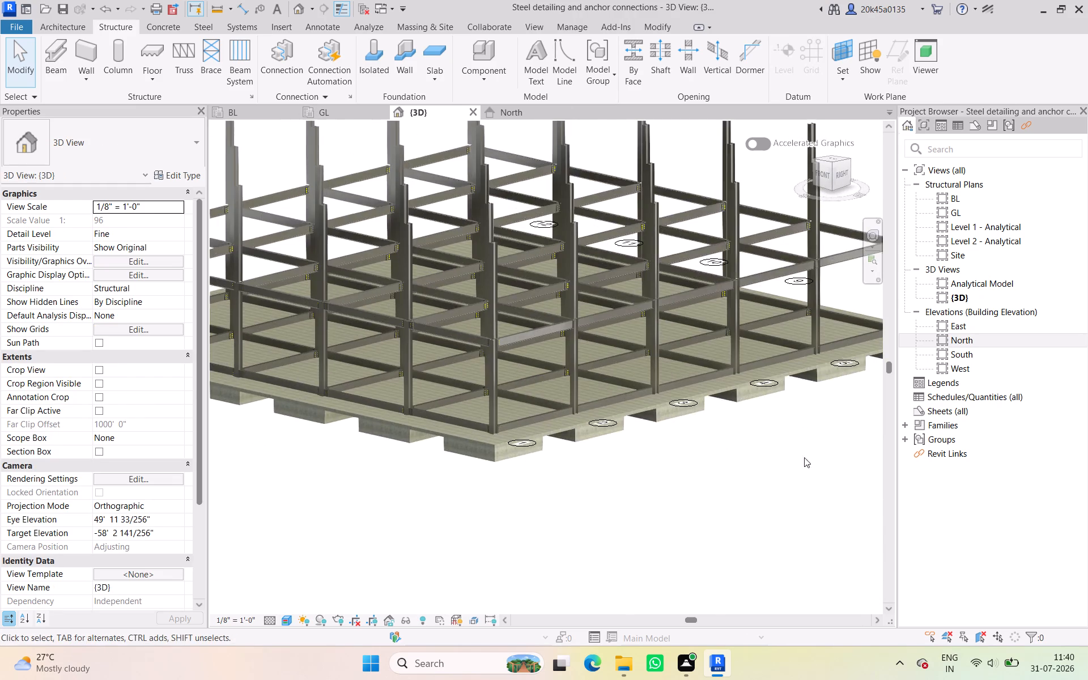
{"action": "middle_click_drag", "start_coordinate": [789, 480], "coordinate": [607, 460], "text": "shift"}
{"action": "middle_click_drag", "start_coordinate": [585, 439], "coordinate": [689, 643]}
{"action": "scroll", "coordinate": [614, 459], "scroll_direction": "up", "scroll_amount": 1}
{"action": "scroll", "coordinate": [614, 459], "scroll_direction": "down", "scroll_amount": 2}
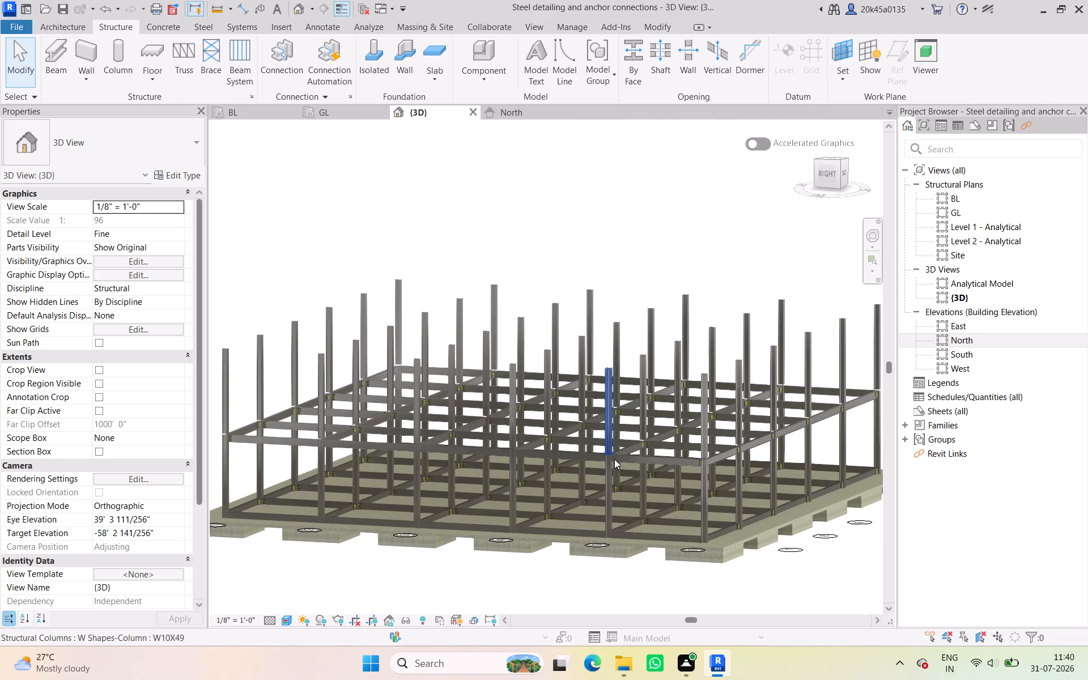
{"action": "middle_click_drag", "start_coordinate": [643, 460], "coordinate": [626, 445], "text": "shift"}
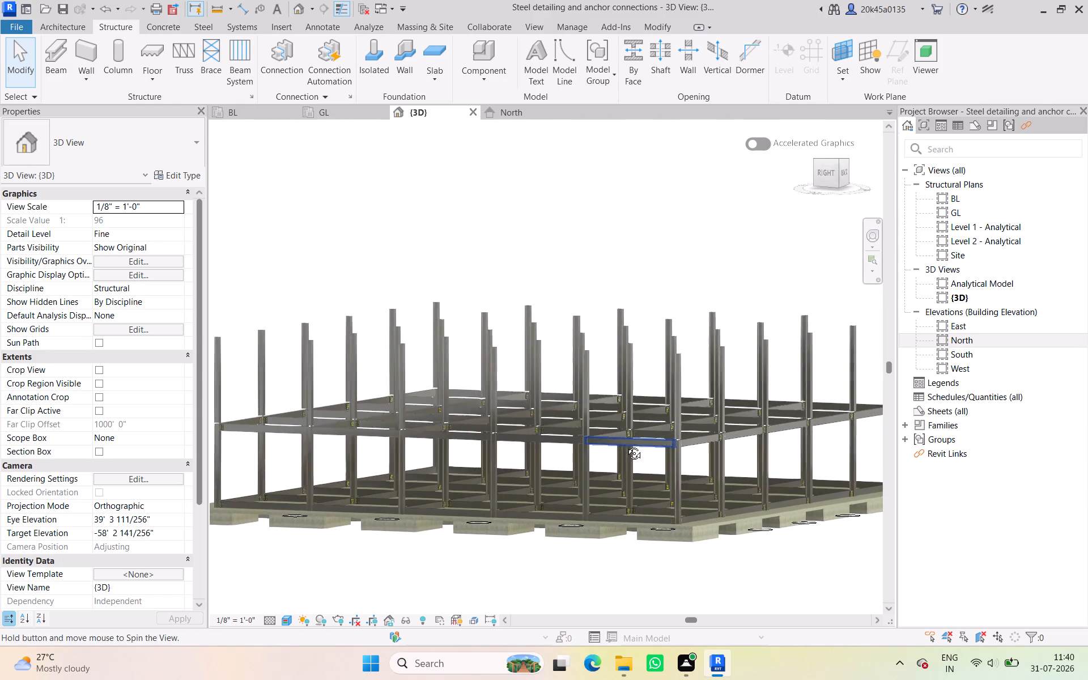
{"action": "middle_click_drag", "start_coordinate": [626, 445], "coordinate": [610, 441], "text": "shift"}
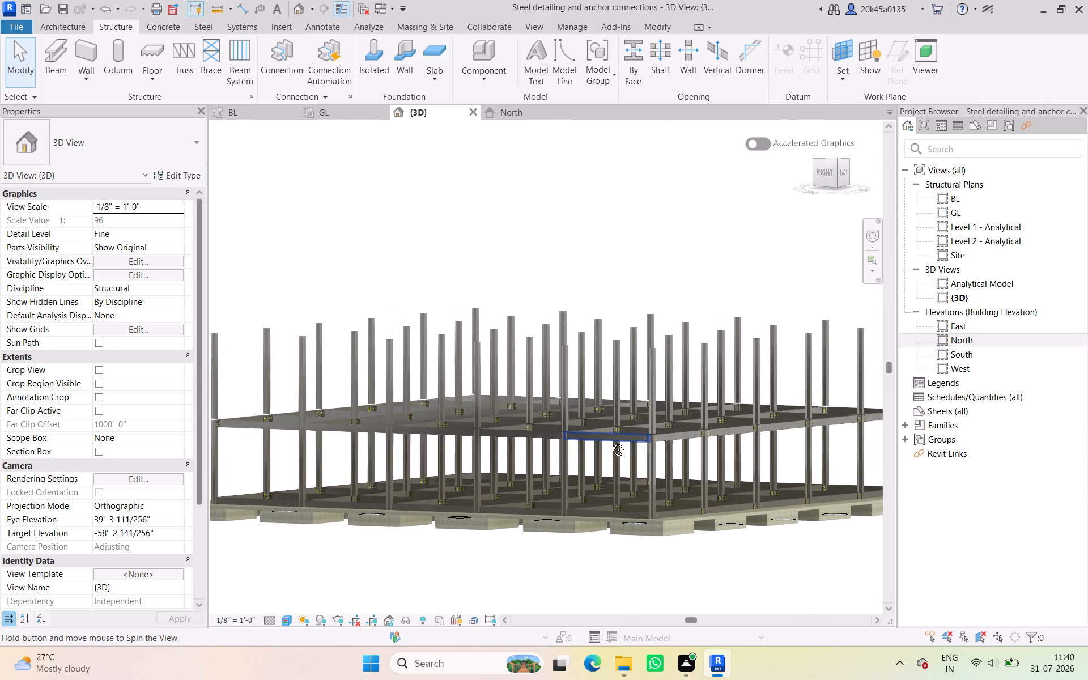
{"action": "middle_click_drag", "start_coordinate": [610, 441], "coordinate": [471, 452], "text": "shift"}
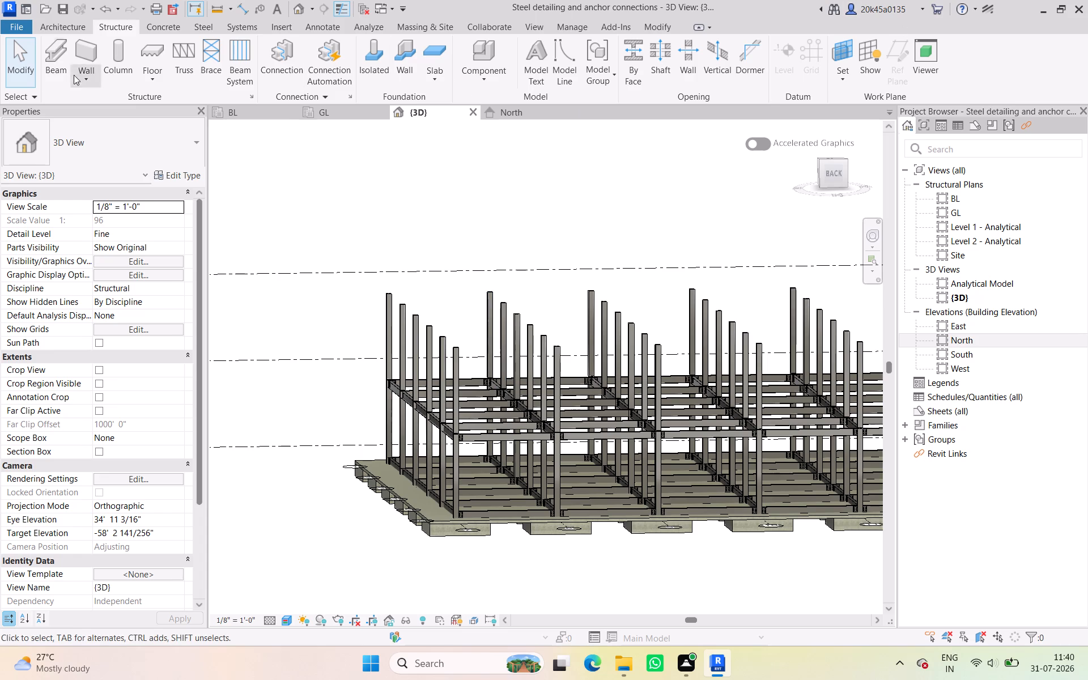
Start the Beam tool and browse to the Structural Framing > Steel library folder for loading a beam family.
{"action": "left_click", "coordinate": [44, 57]}
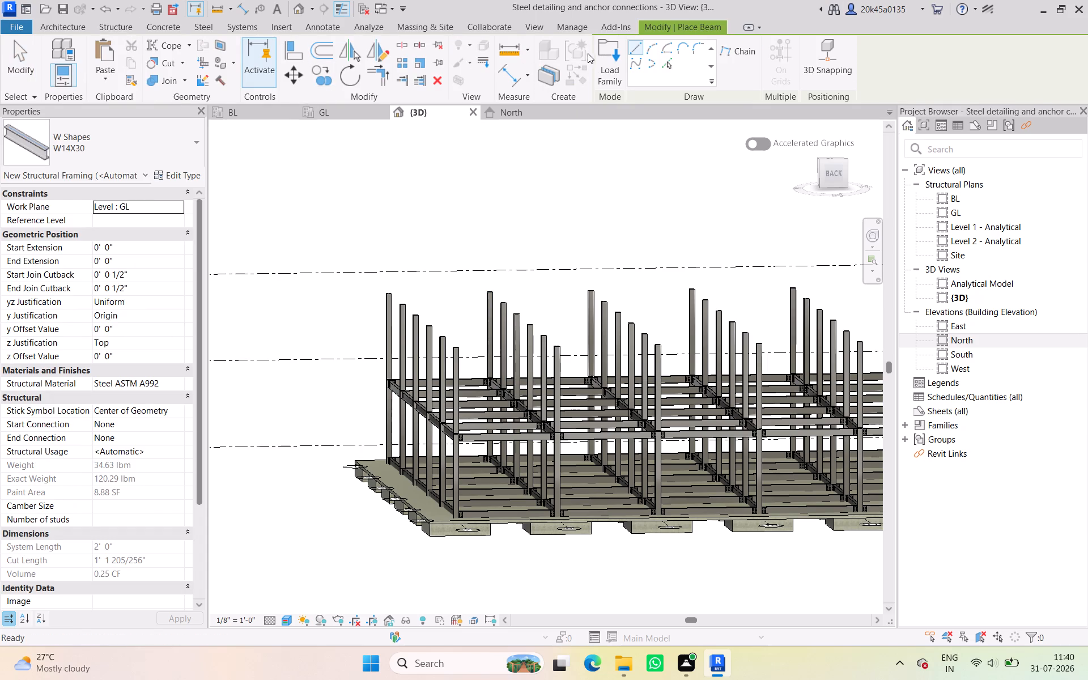
{"action": "left_click", "coordinate": [606, 62]}
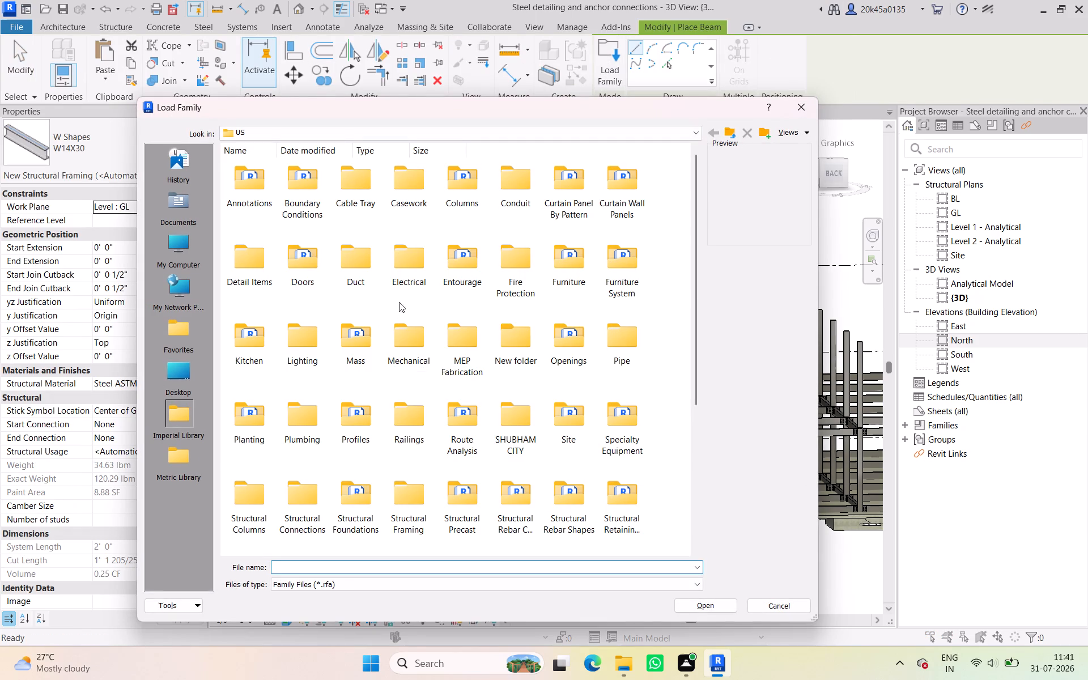
{"action": "scroll", "coordinate": [399, 302], "scroll_direction": "down", "scroll_amount": 5}
{"action": "scroll", "coordinate": [416, 295], "scroll_direction": "up", "scroll_amount": 5}
{"action": "scroll", "coordinate": [533, 389], "scroll_direction": "down", "scroll_amount": 5}
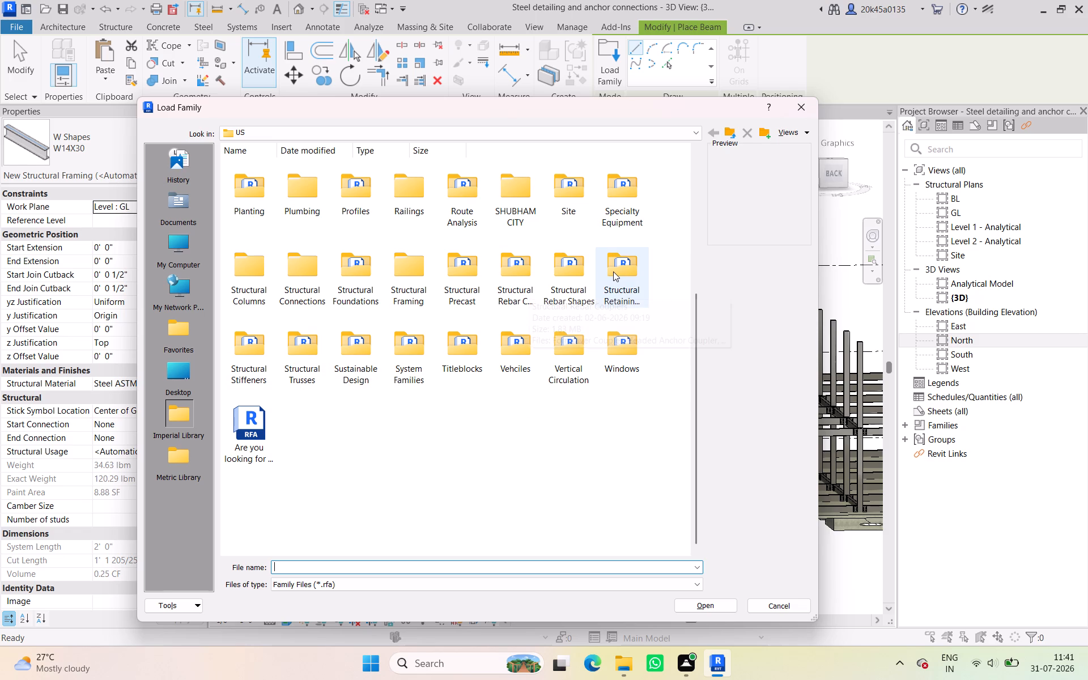
{"action": "left_click", "coordinate": [576, 277]}
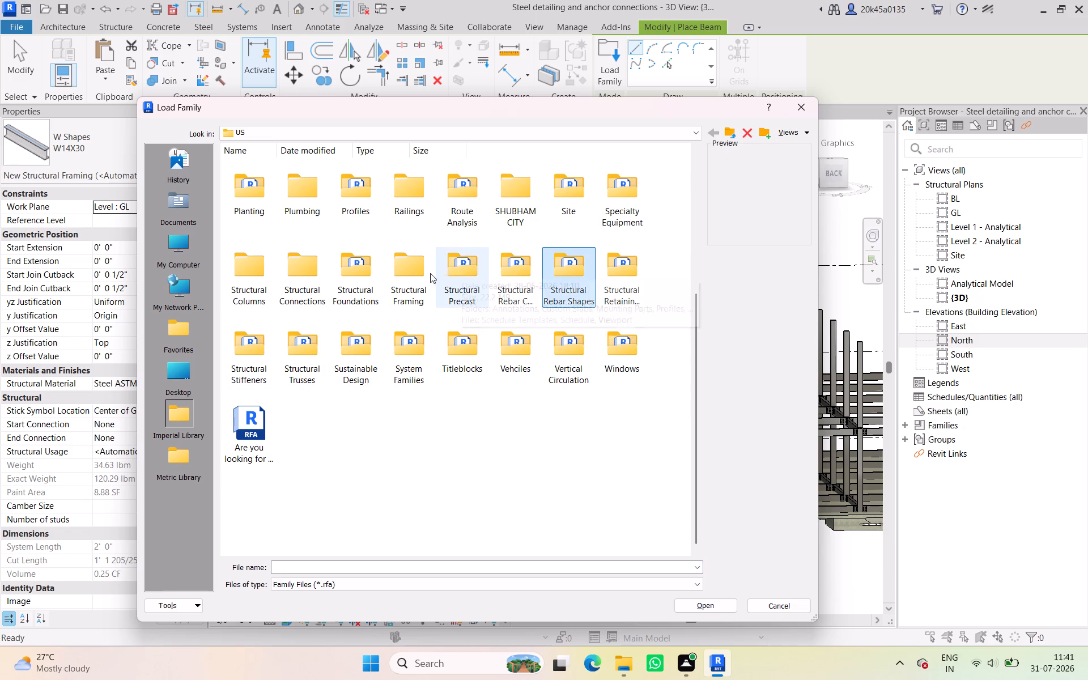
{"action": "left_click", "coordinate": [411, 269]}
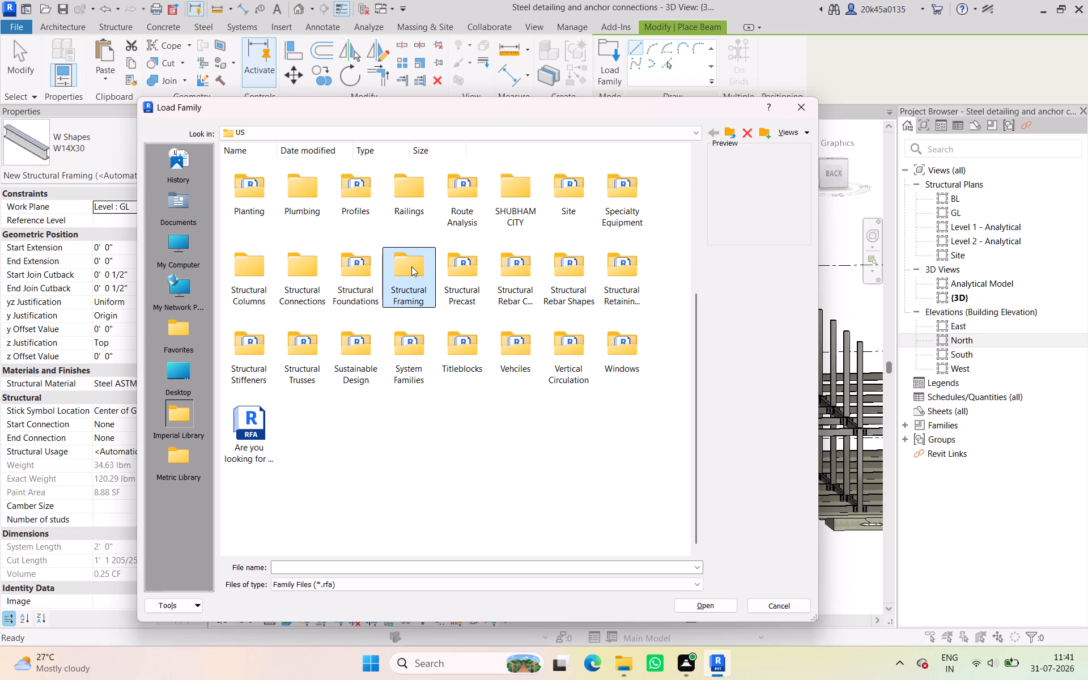
{"action": "double_click", "coordinate": [411, 266]}
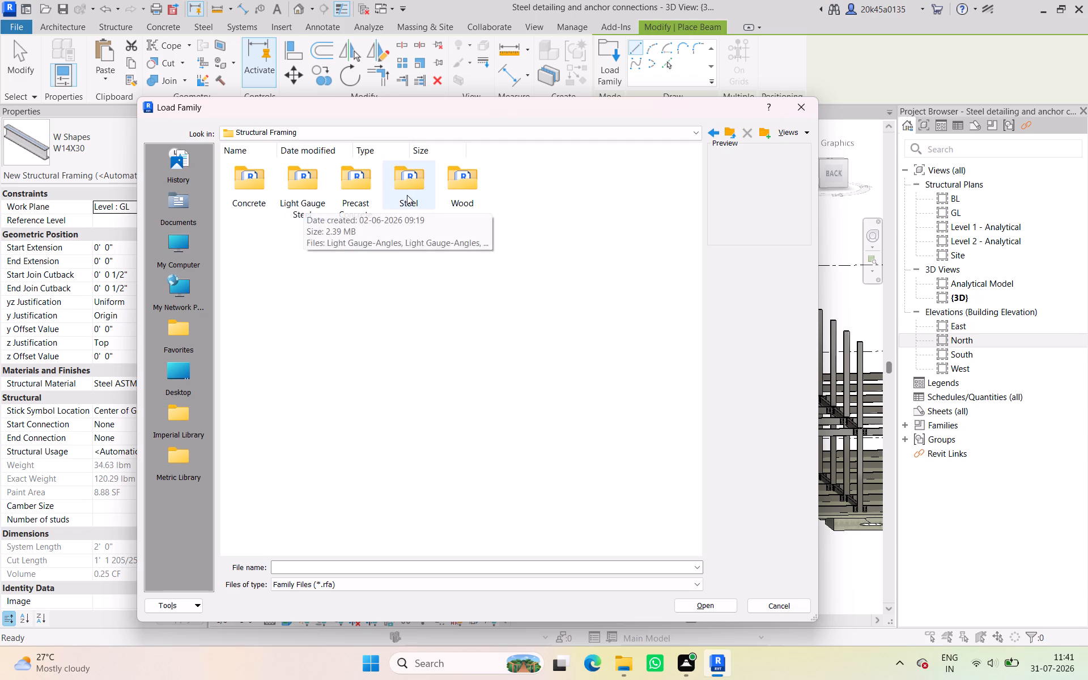
{"action": "double_click", "coordinate": [411, 189]}
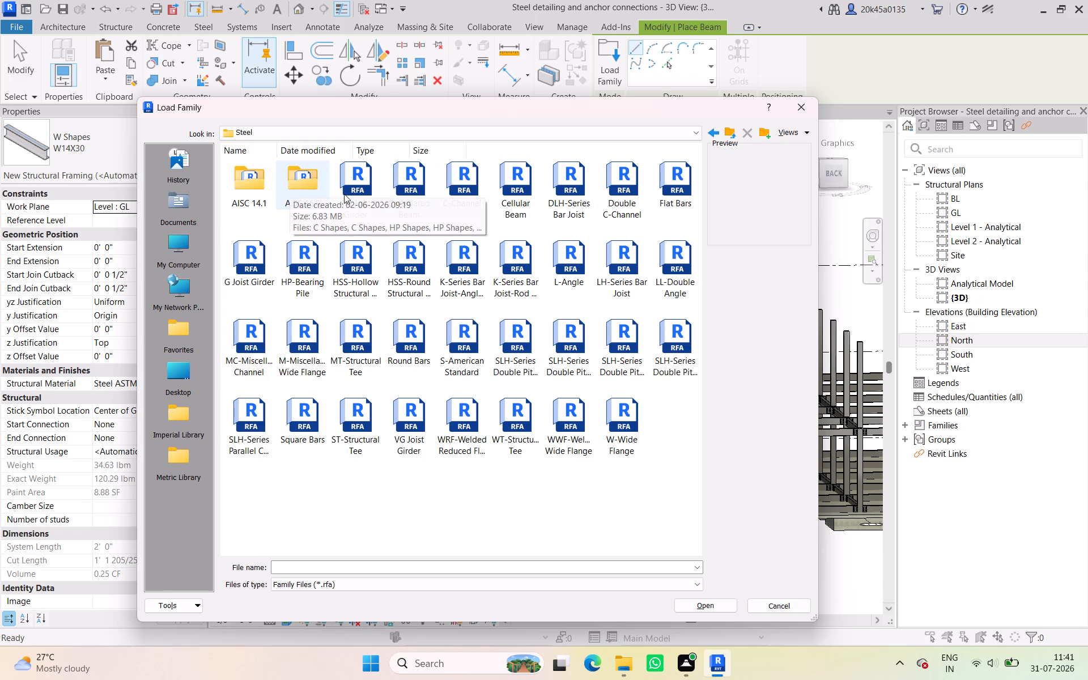
Preview the beam, channel, joist, angle, tee and wide-flange families in the Steel folder to compare their shapes.
{"action": "left_click", "coordinate": [344, 194]}
{"action": "left_click", "coordinate": [409, 190]}
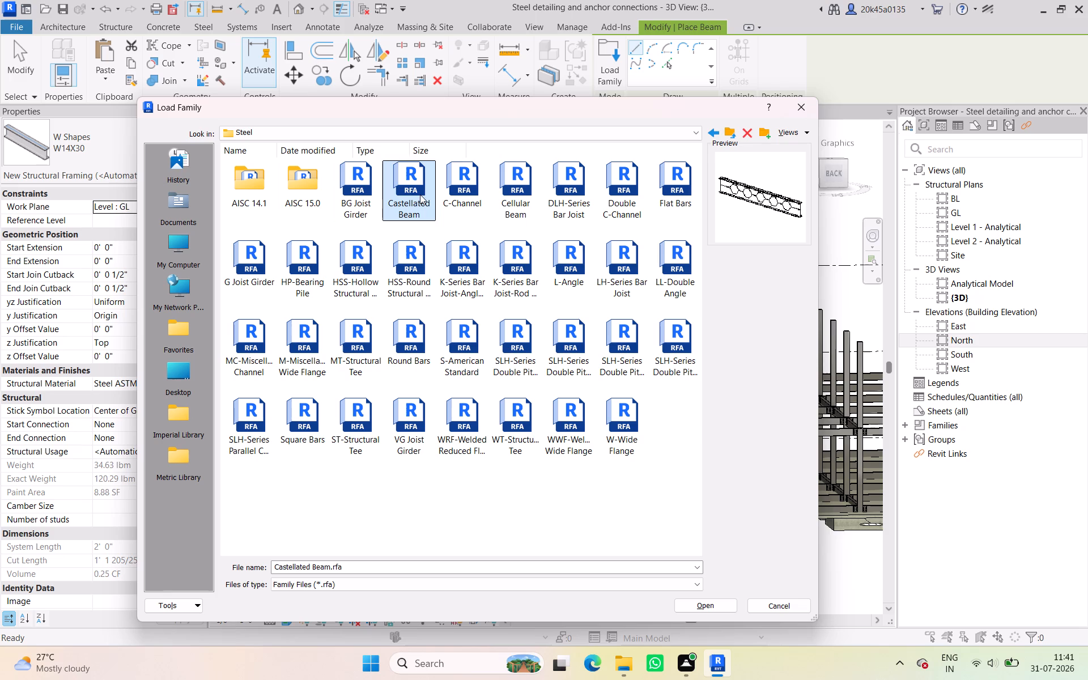
{"action": "key", "text": "Right"}
{"action": "key", "text": "Right"}
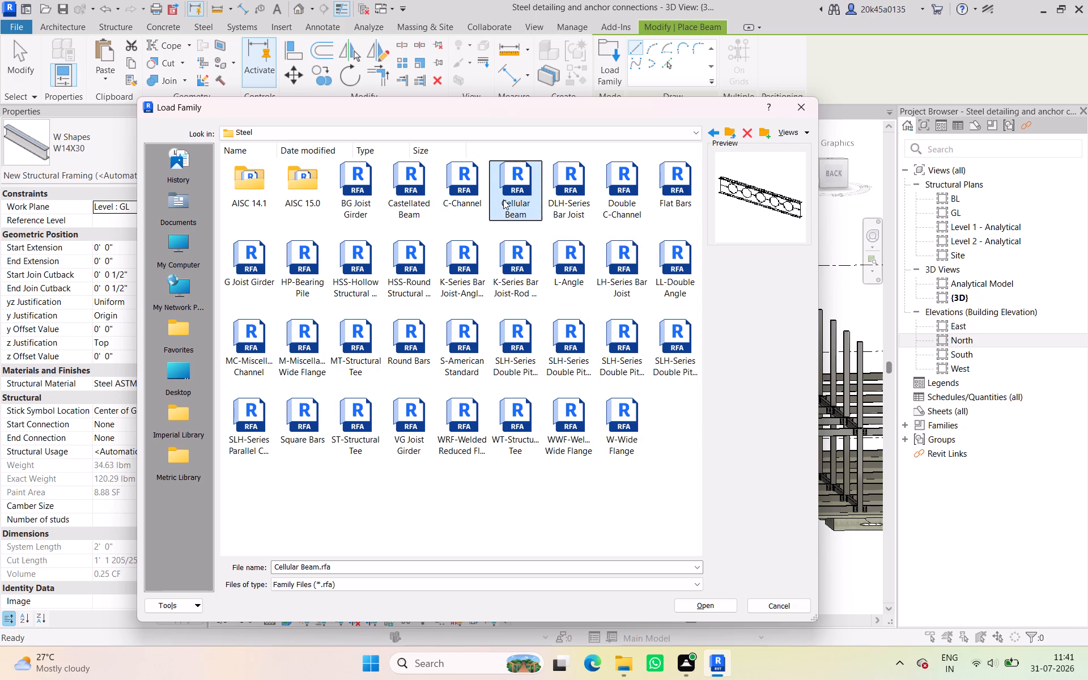
{"action": "key", "text": "Left"}
{"action": "key", "text": "Right"}
{"action": "key", "text": "Right"}
{"action": "key", "text": "Right"}
{"action": "key", "text": "Right"}
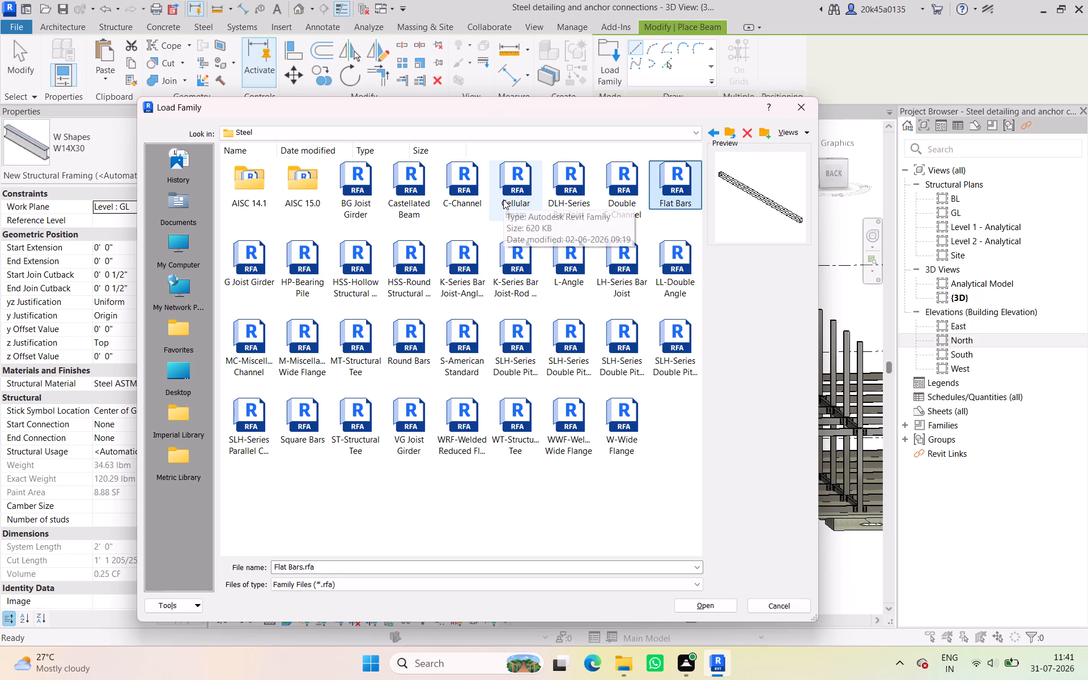
{"action": "key", "text": "Right"}
{"action": "key", "text": "Right"}
{"action": "key", "text": "Right"}
{"action": "key", "text": "Up"}
{"action": "key", "text": "Down"}
{"action": "key", "text": "Left"}
{"action": "key", "text": "Left"}
{"action": "key", "text": "Left"}
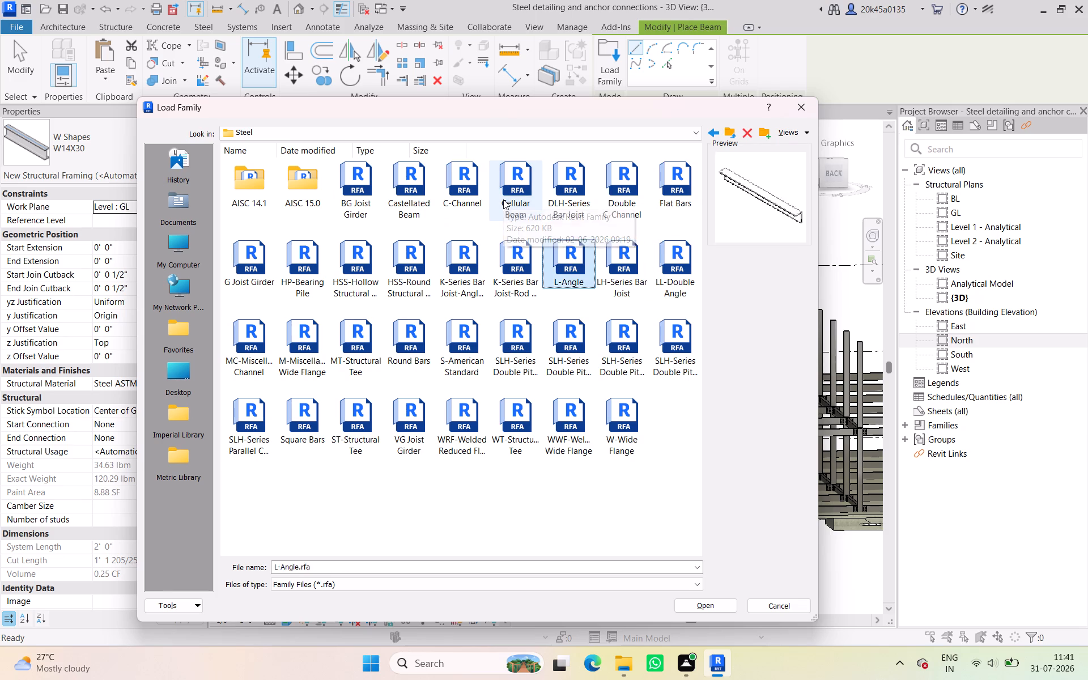
{"action": "key", "text": "Left"}
{"action": "key", "text": "Left"}
{"action": "key", "text": "Left"}
{"action": "key", "text": "Left"}
{"action": "key", "text": "Left"}
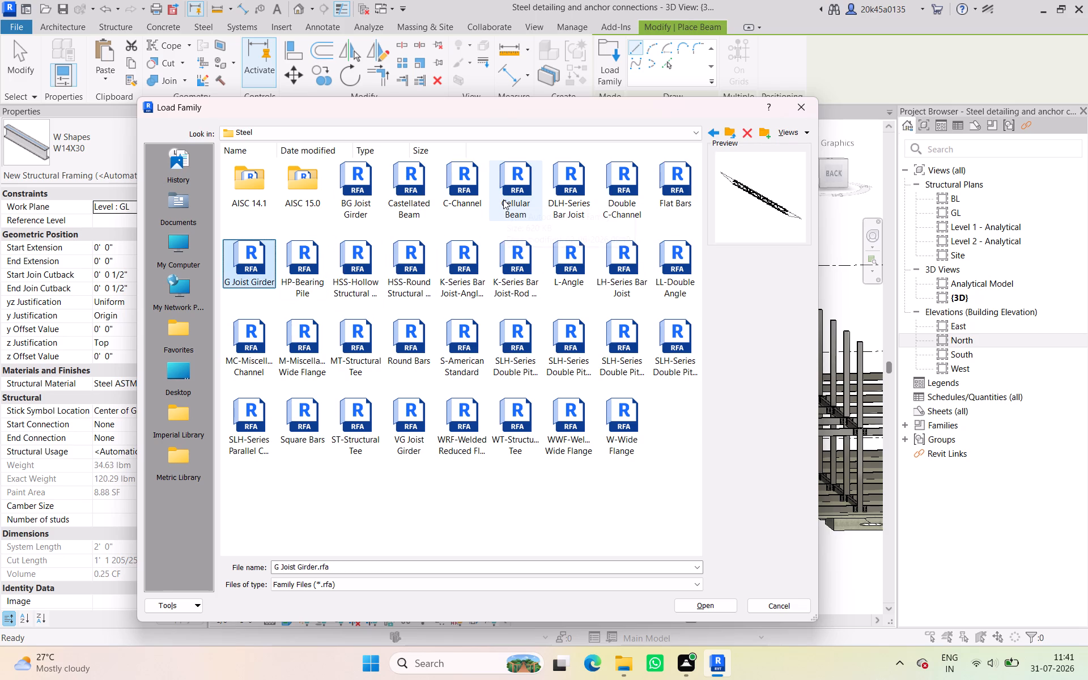
{"action": "key", "text": "Right"}
{"action": "key", "text": "Left"}
{"action": "key", "text": "Left"}
{"action": "key", "text": "Left"}
{"action": "key", "text": "Down"}
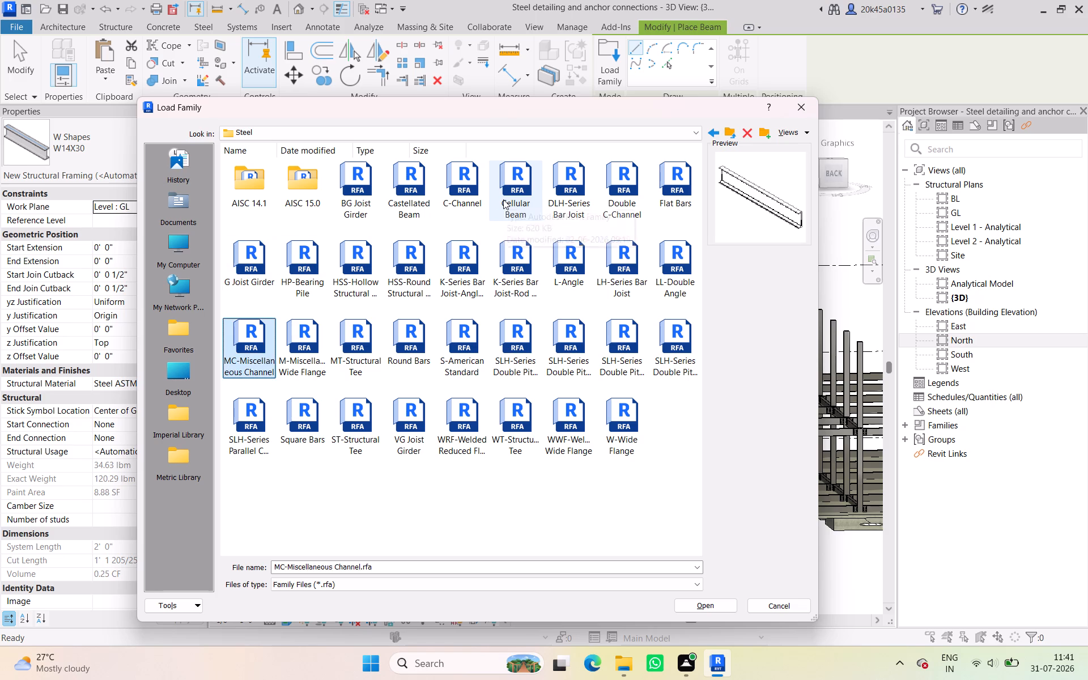
{"action": "key", "text": "Right"}
{"action": "key", "text": "Left"}
{"action": "key", "text": "Right"}
{"action": "key", "text": "Right"}
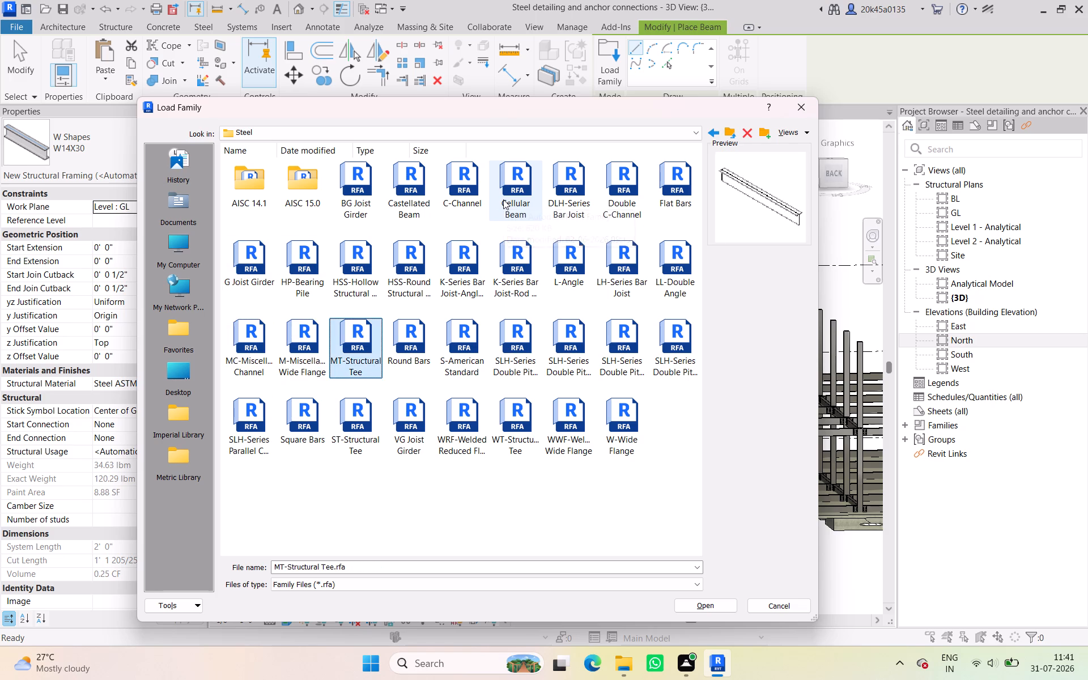
{"action": "key", "text": "Right"}
{"action": "key", "text": "Right"}
{"action": "key", "text": "Right"}
{"action": "key", "text": "Right"}
{"action": "key", "text": "Right"}
{"action": "key", "text": "Left"}
{"action": "key", "text": "Left"}
{"action": "key", "text": "Left"}
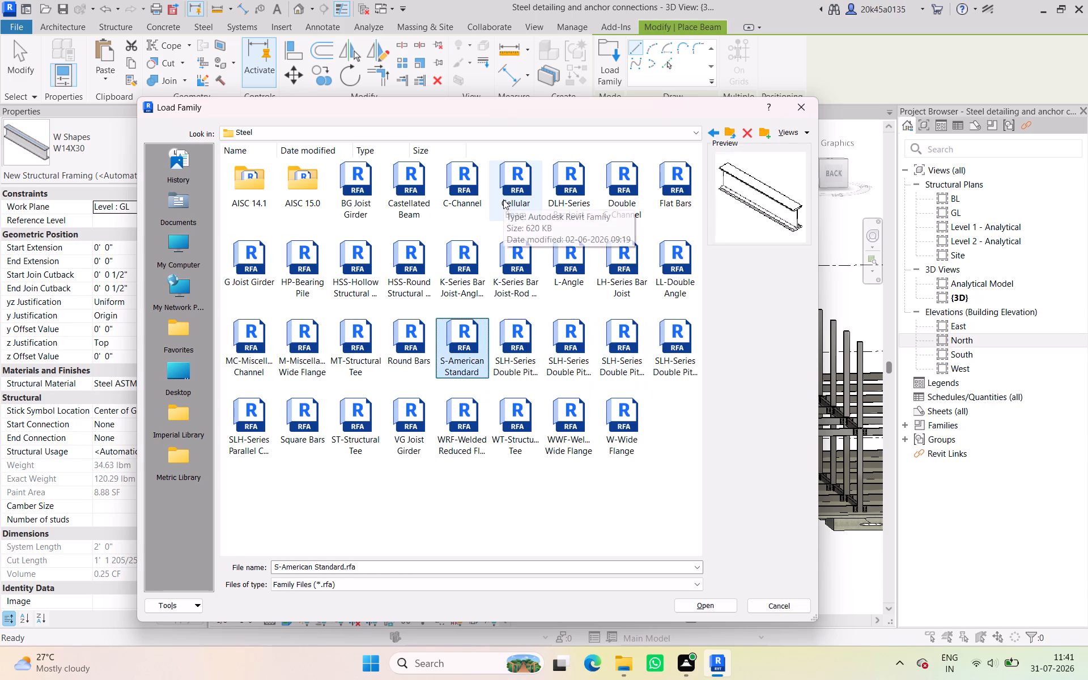
{"action": "key", "text": "Right"}
{"action": "key", "text": "Right"}
{"action": "key", "text": "Right"}
{"action": "key", "text": "Right"}
{"action": "key", "text": "Right"}
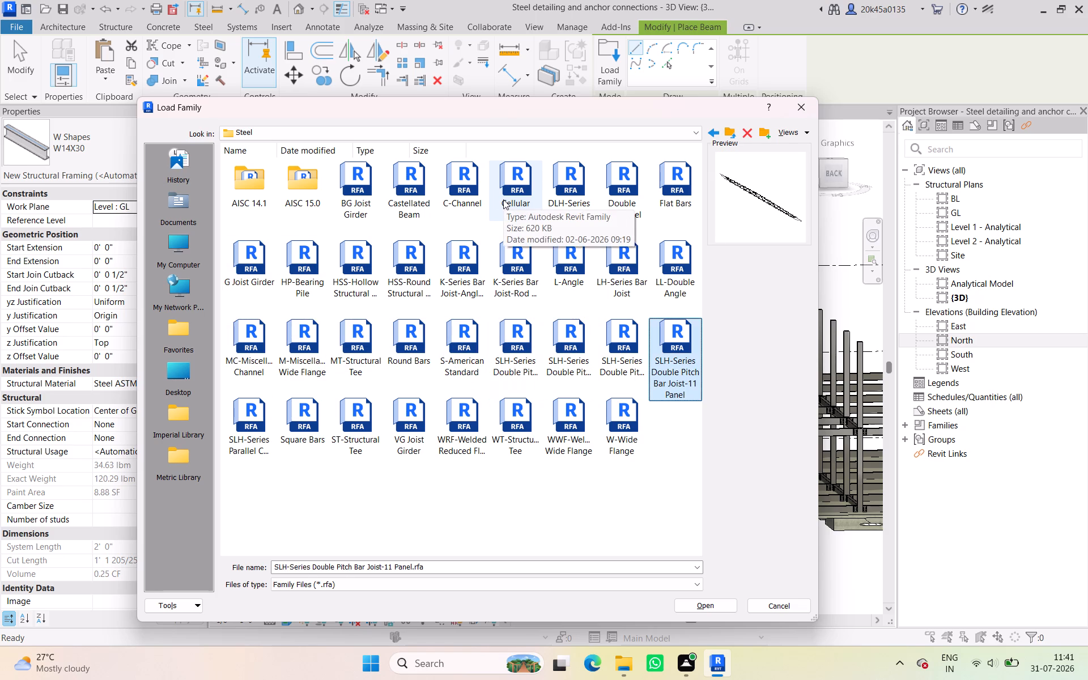
{"action": "key", "text": "Left"}
{"action": "key", "text": "Down"}
{"action": "key", "text": "Left"}
{"action": "key", "text": "Left"}
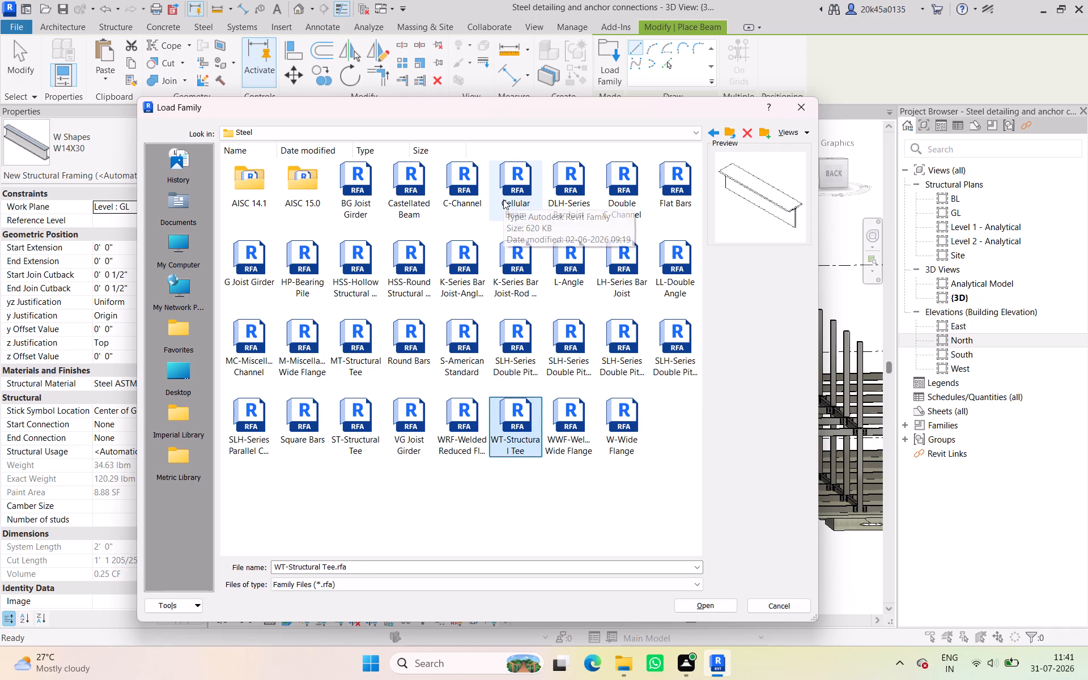
{"action": "key", "text": "Right"}
{"action": "key", "text": "Right"}
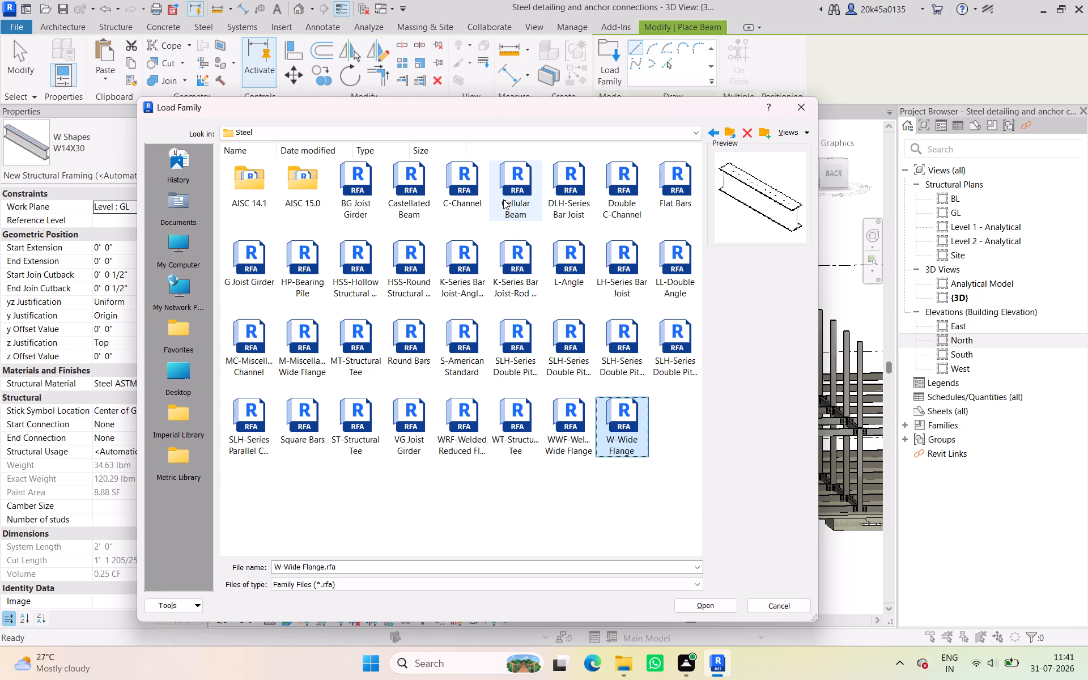
{"action": "key", "text": "Left"}
{"action": "key", "text": "Left"}
{"action": "key", "text": "Left"}
{"action": "key", "text": "Left"}
{"action": "key", "text": "Left"}
{"action": "key", "text": "Left"}
{"action": "key", "text": "Left"}
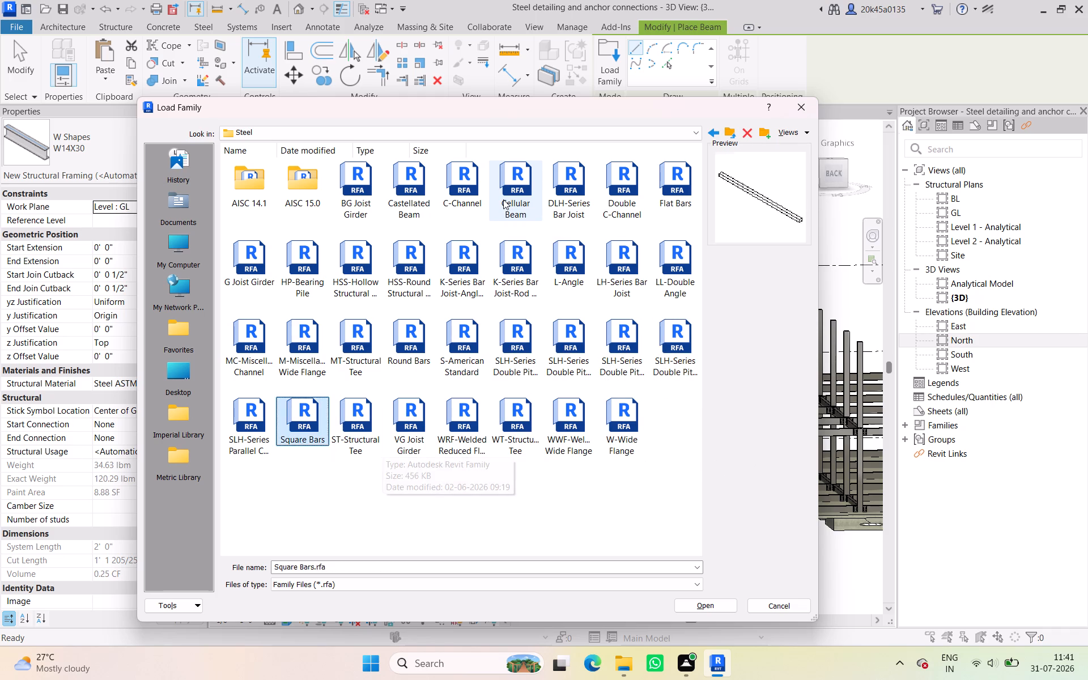
{"action": "key", "text": "Left"}
{"action": "key", "text": "Left"}
{"action": "key", "text": "Left"}
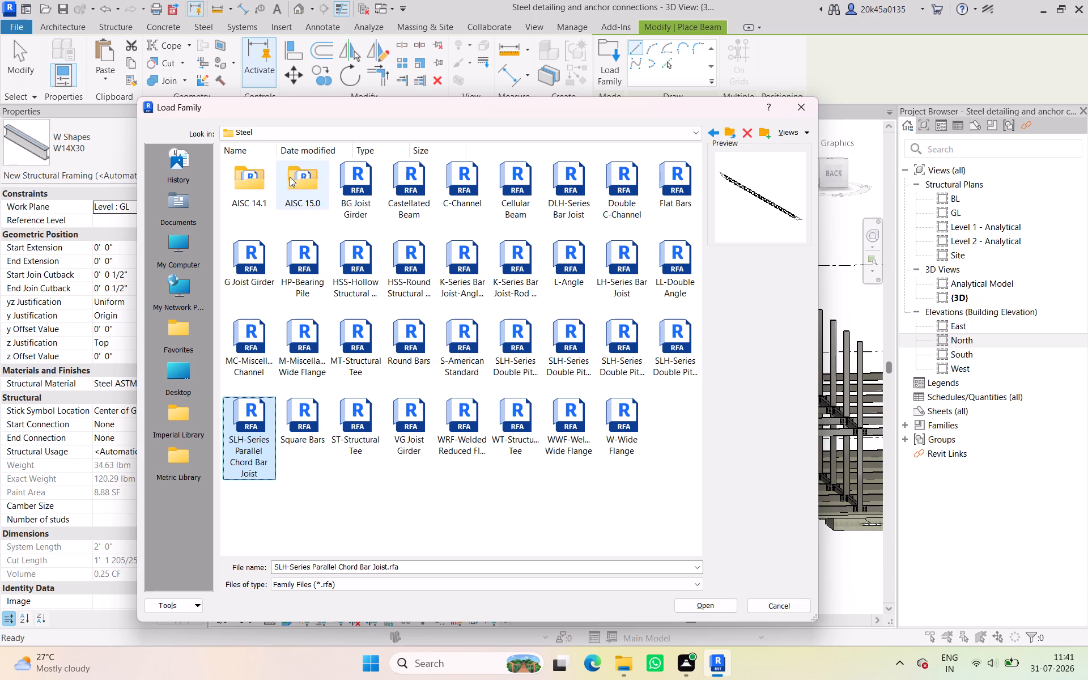
Open the AISC 14.1 folder and preview its section families, from C Shapes through HSS and L angles to M Shapes.
{"action": "double_click", "coordinate": [243, 186]}
{"action": "left_click", "coordinate": [260, 184]}
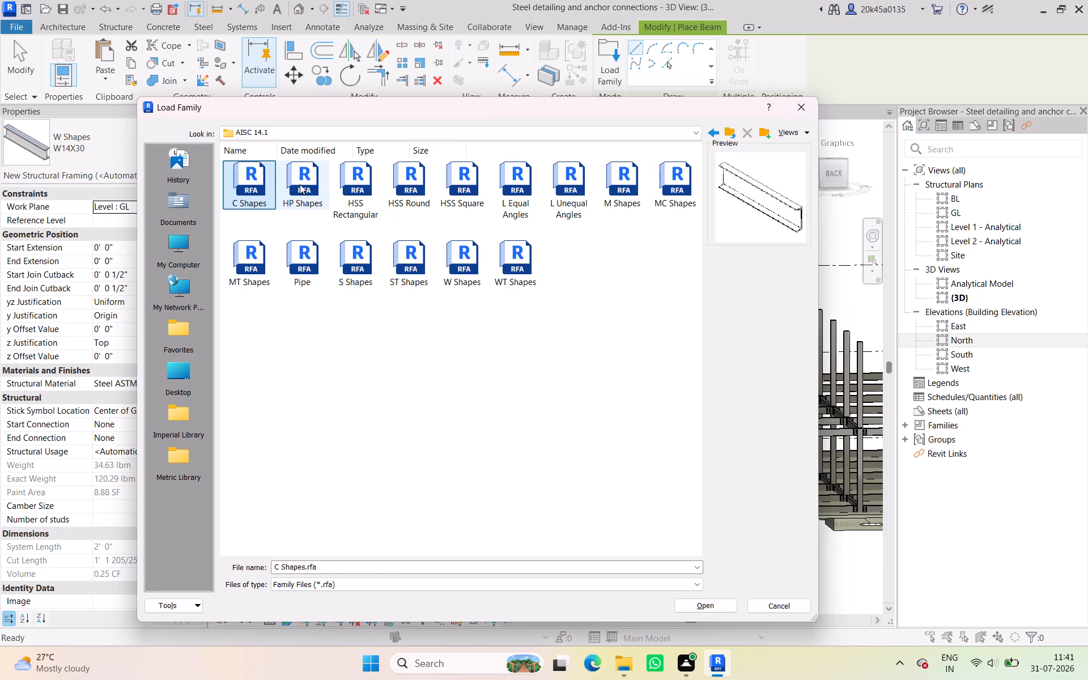
{"action": "left_click", "coordinate": [300, 184]}
{"action": "left_click", "coordinate": [339, 185]}
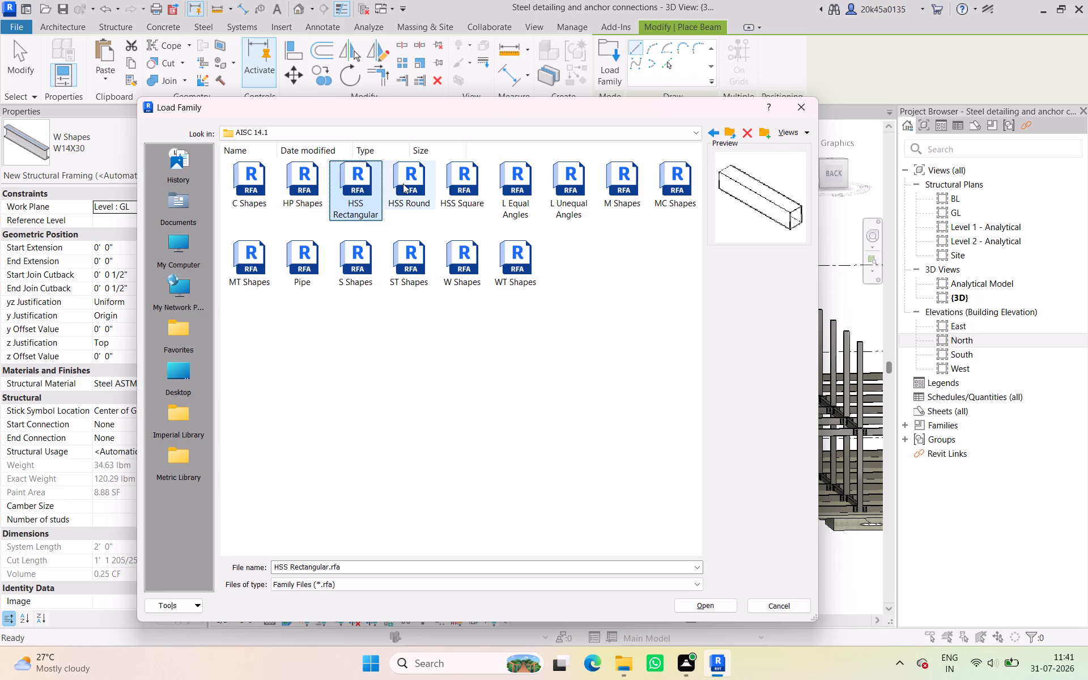
{"action": "left_click", "coordinate": [414, 186]}
{"action": "left_click", "coordinate": [472, 182]}
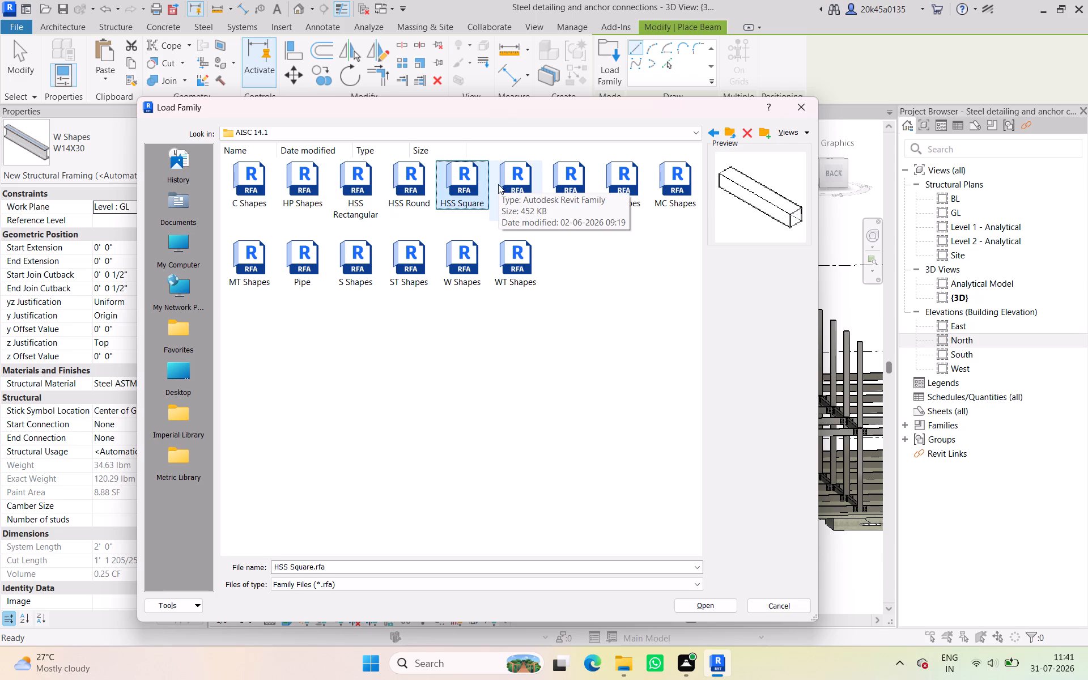
{"action": "left_click", "coordinate": [498, 184]}
{"action": "left_click", "coordinate": [519, 189]}
{"action": "left_click", "coordinate": [555, 190]}
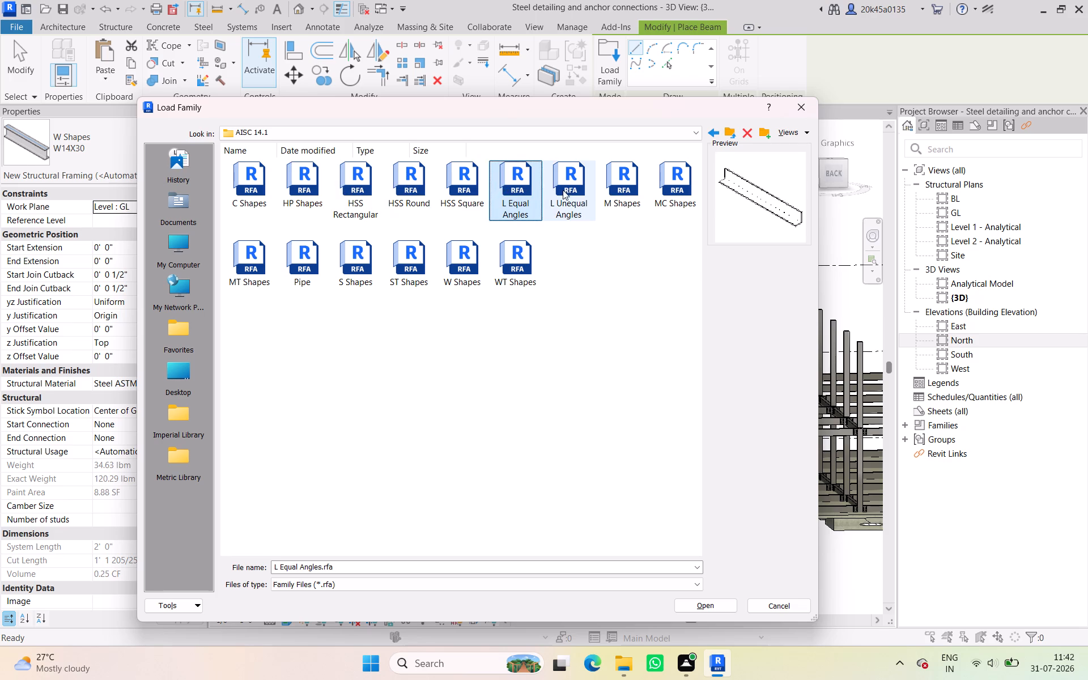
{"action": "left_click", "coordinate": [614, 187]}
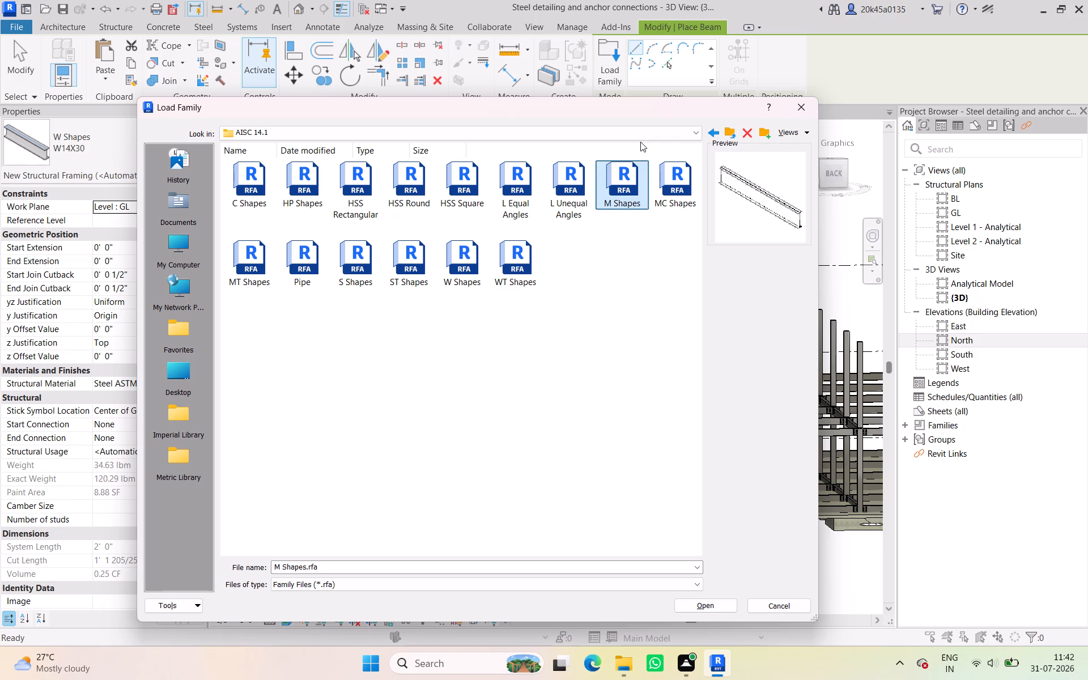
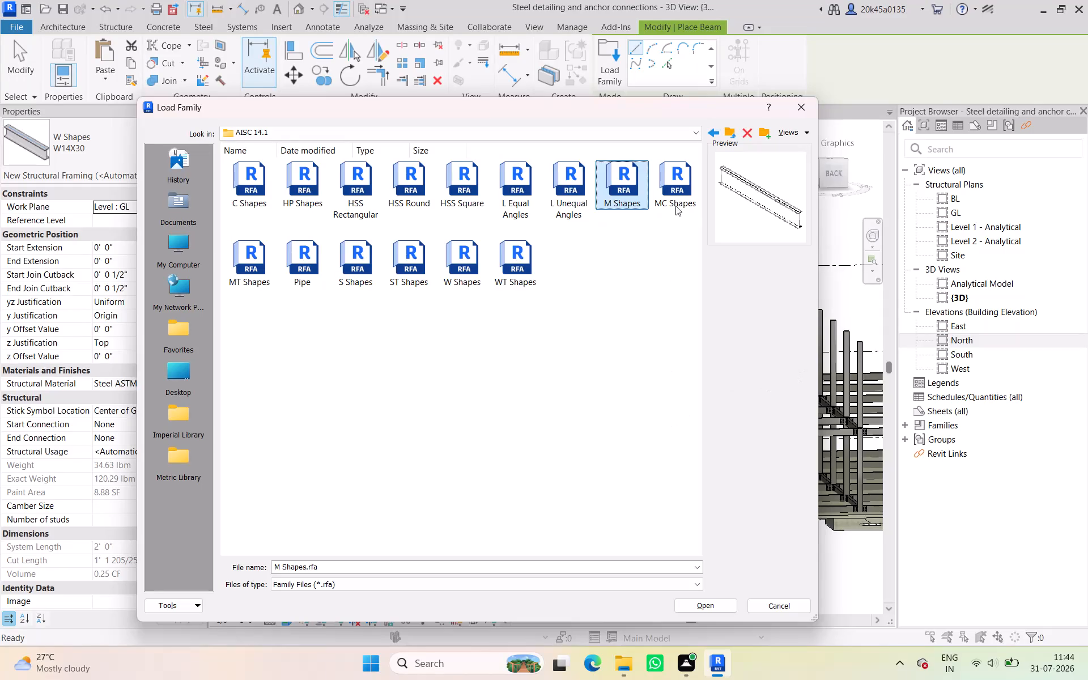
Browse up from the AISC 14.1 folder to the English-Imperial library, close it without loading a family, and view the available W Shapes types.
{"action": "left_click", "coordinate": [727, 130]}
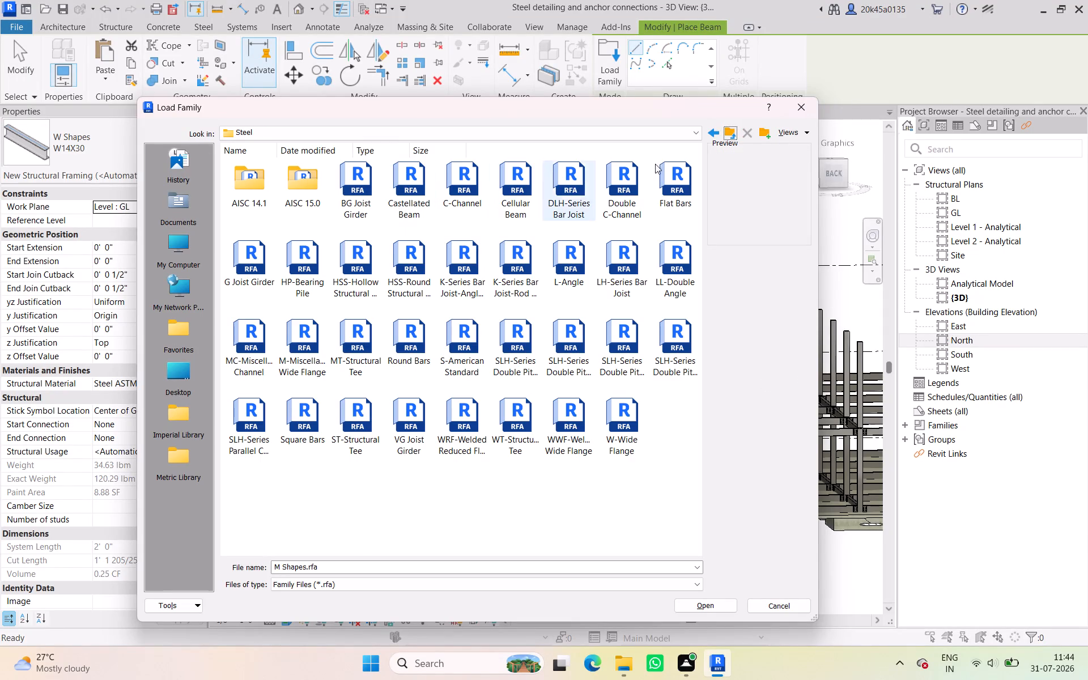
{"action": "left_click", "coordinate": [731, 131]}
{"action": "left_click", "coordinate": [724, 138]}
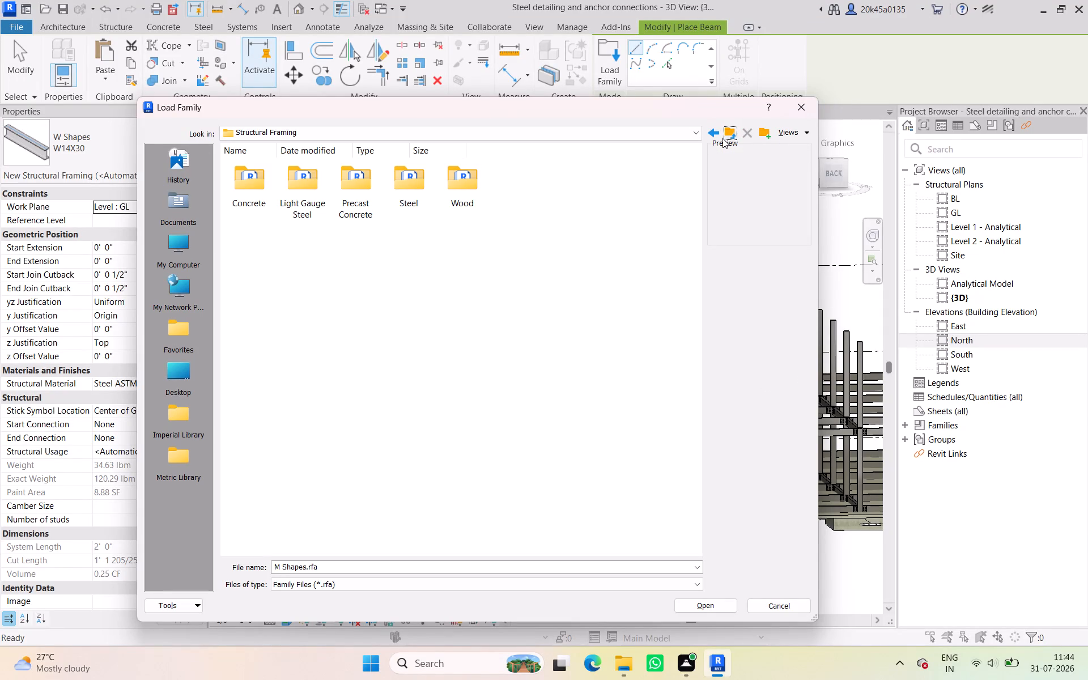
{"action": "left_click", "coordinate": [726, 132]}
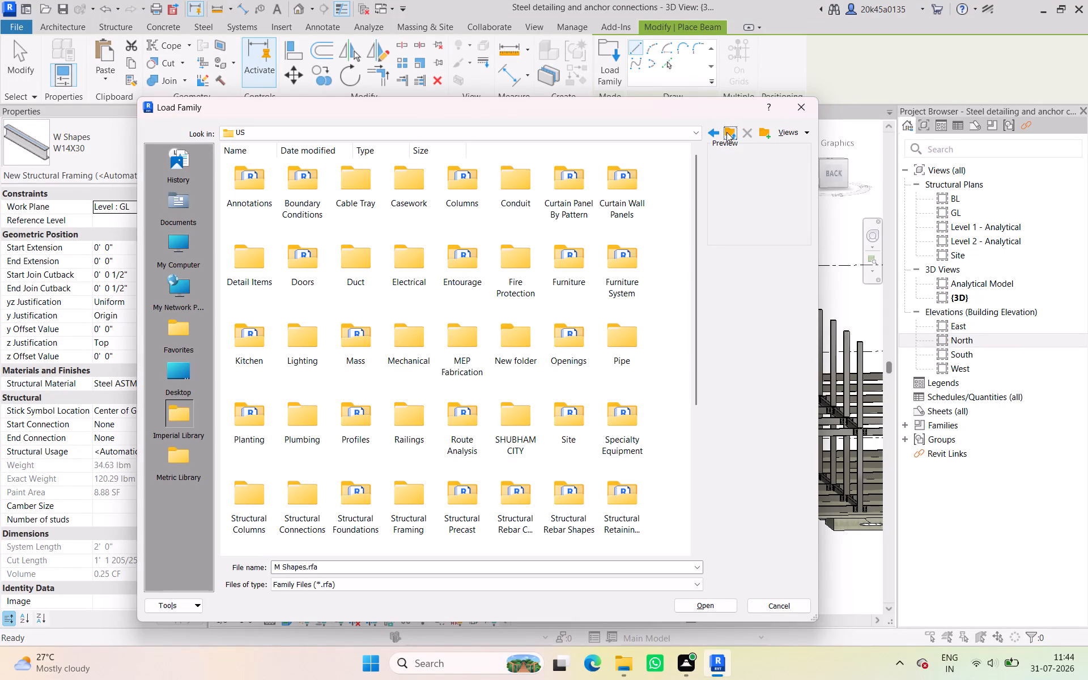
{"action": "left_click", "coordinate": [726, 132]}
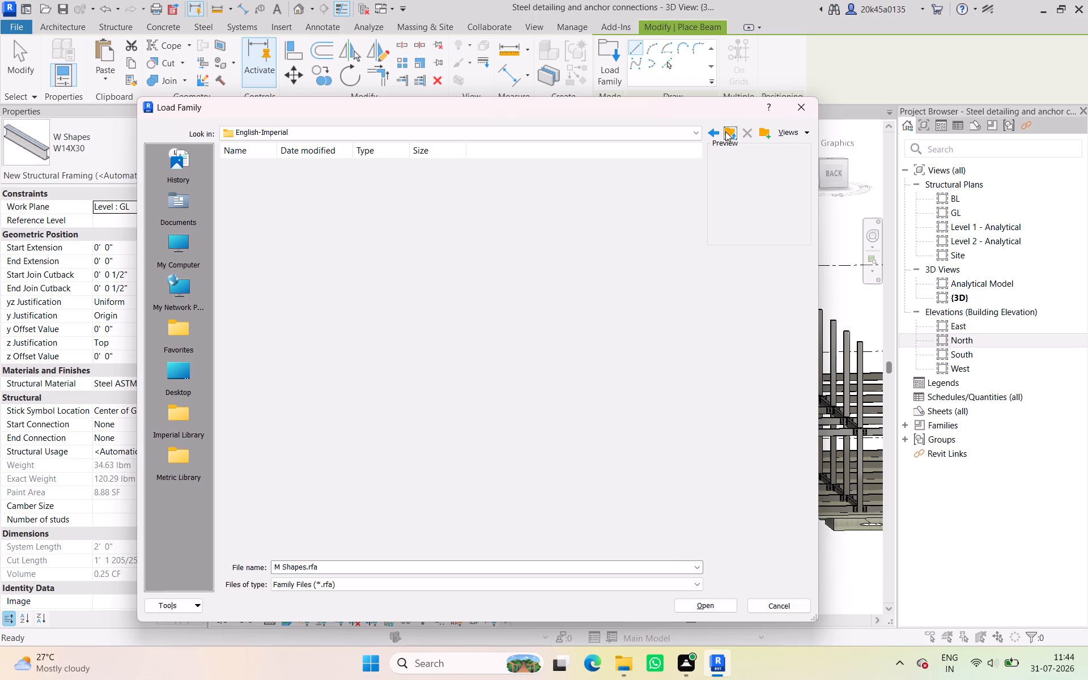
{"action": "left_click", "coordinate": [800, 104]}
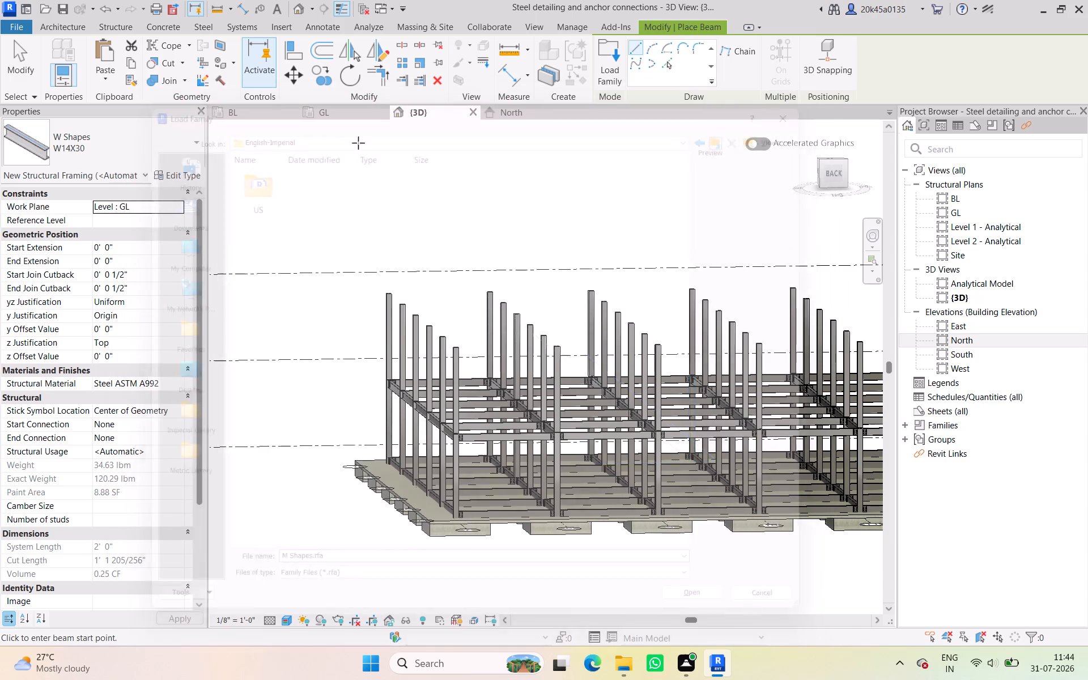
{"action": "left_click", "coordinate": [97, 143]}
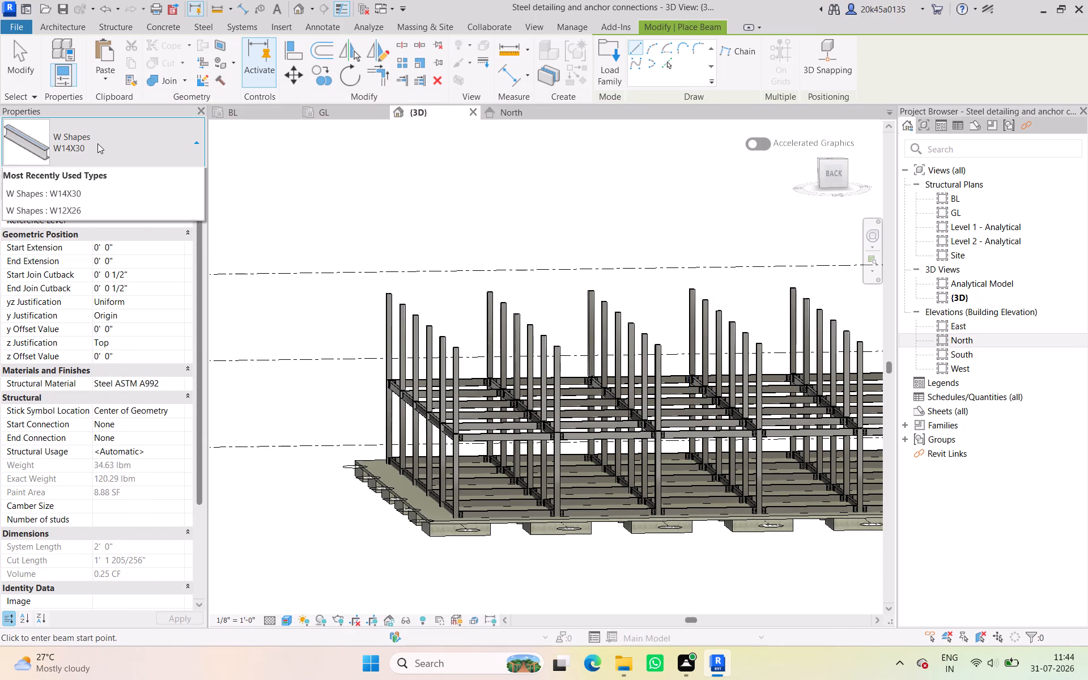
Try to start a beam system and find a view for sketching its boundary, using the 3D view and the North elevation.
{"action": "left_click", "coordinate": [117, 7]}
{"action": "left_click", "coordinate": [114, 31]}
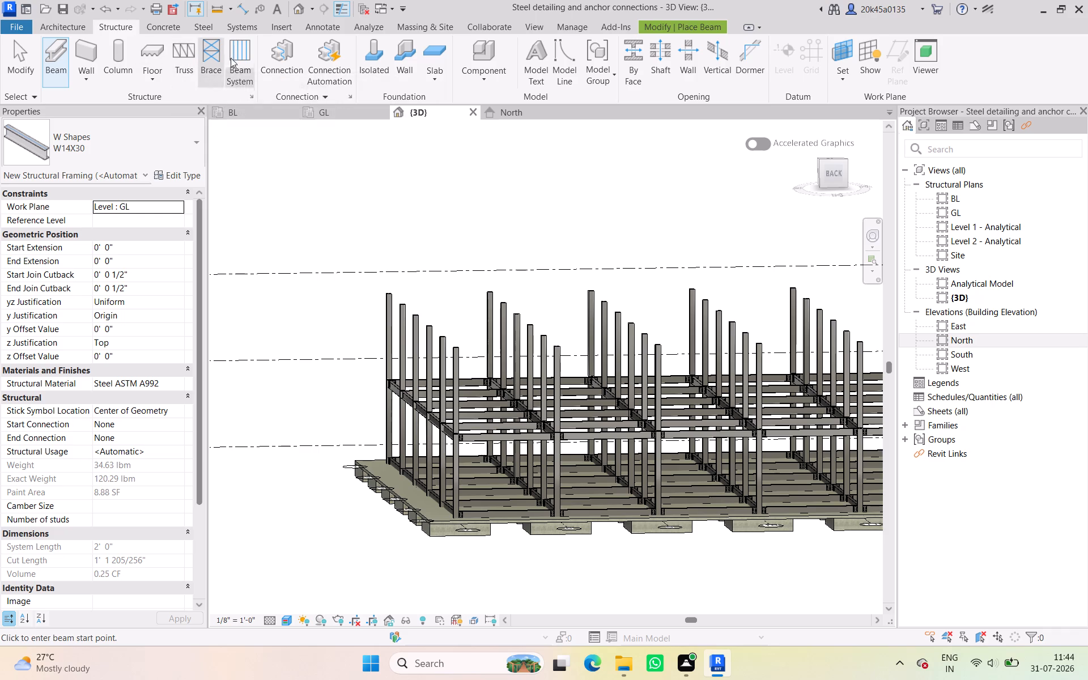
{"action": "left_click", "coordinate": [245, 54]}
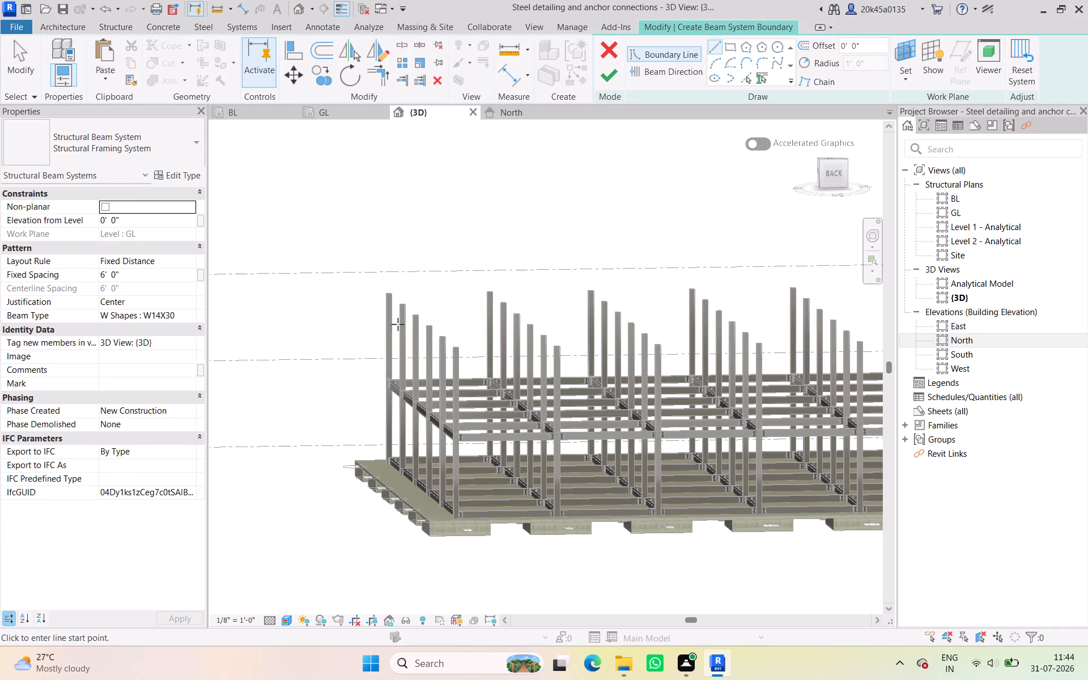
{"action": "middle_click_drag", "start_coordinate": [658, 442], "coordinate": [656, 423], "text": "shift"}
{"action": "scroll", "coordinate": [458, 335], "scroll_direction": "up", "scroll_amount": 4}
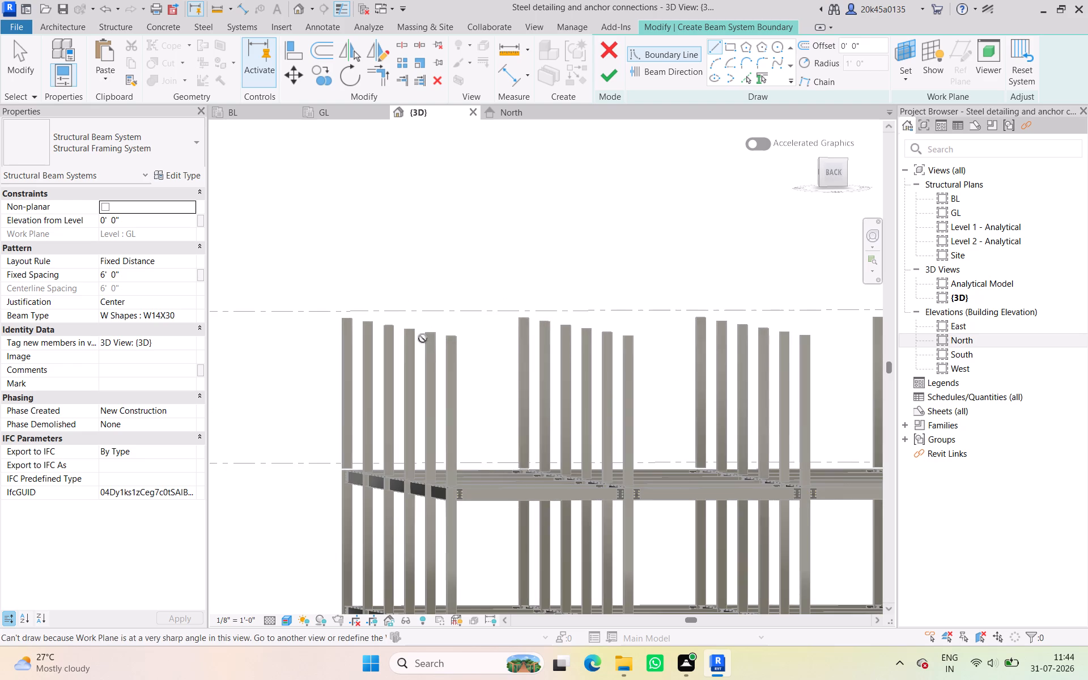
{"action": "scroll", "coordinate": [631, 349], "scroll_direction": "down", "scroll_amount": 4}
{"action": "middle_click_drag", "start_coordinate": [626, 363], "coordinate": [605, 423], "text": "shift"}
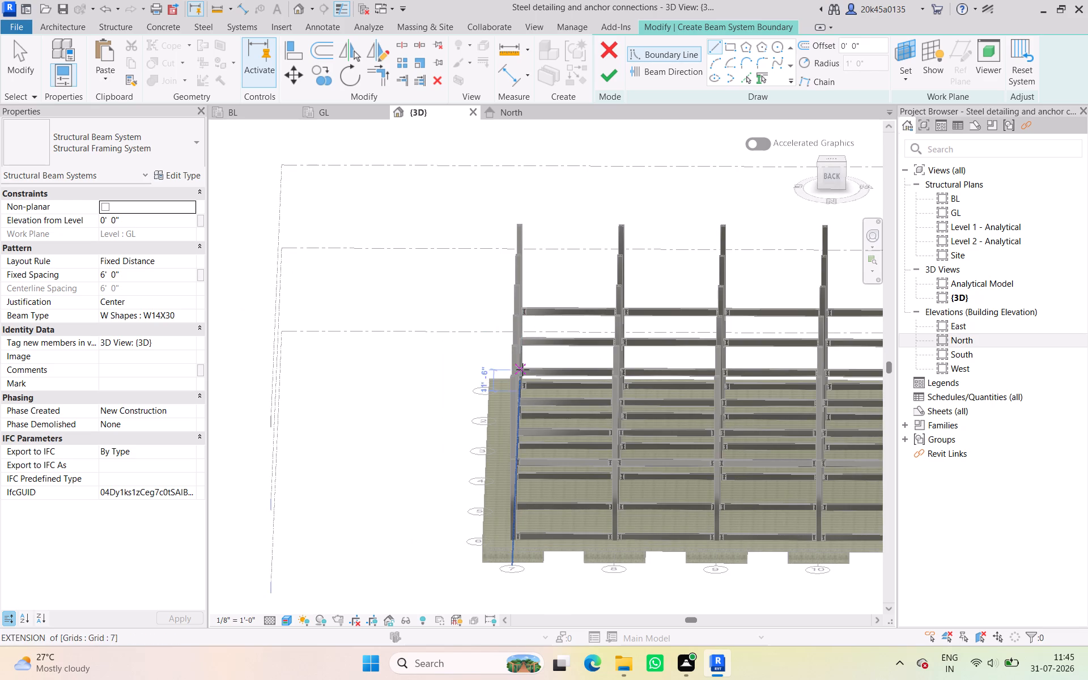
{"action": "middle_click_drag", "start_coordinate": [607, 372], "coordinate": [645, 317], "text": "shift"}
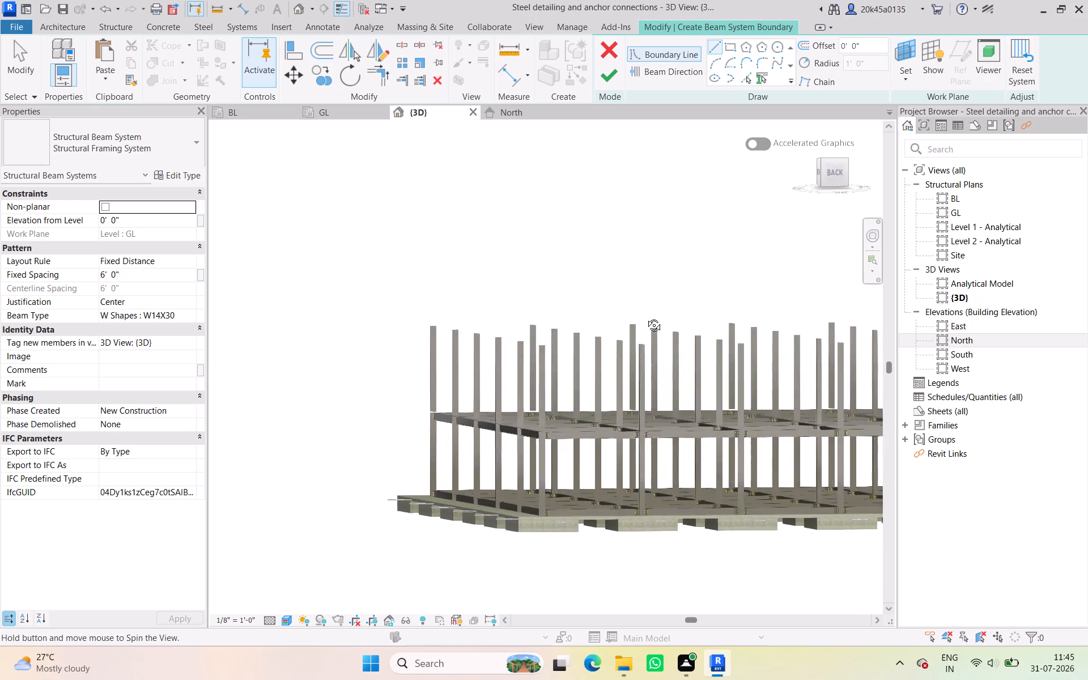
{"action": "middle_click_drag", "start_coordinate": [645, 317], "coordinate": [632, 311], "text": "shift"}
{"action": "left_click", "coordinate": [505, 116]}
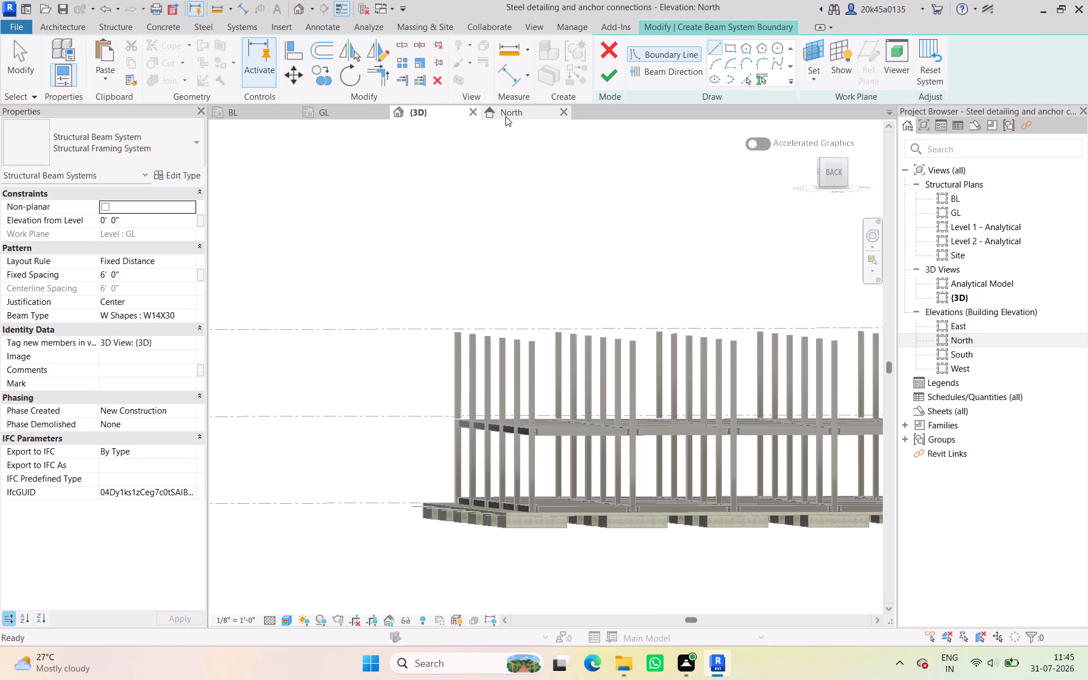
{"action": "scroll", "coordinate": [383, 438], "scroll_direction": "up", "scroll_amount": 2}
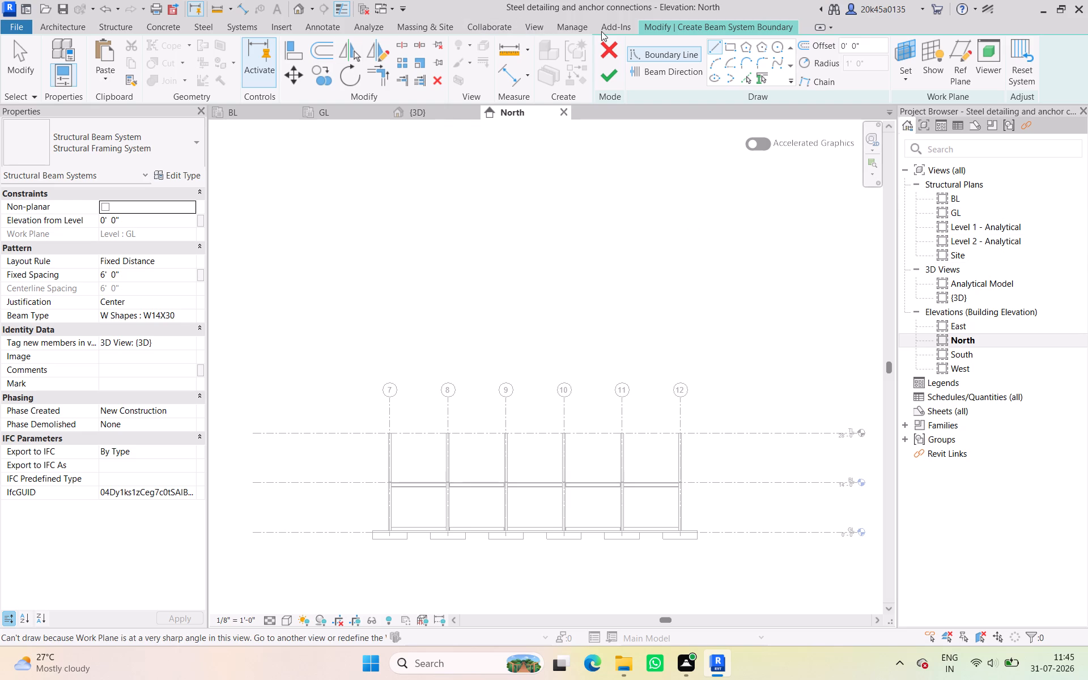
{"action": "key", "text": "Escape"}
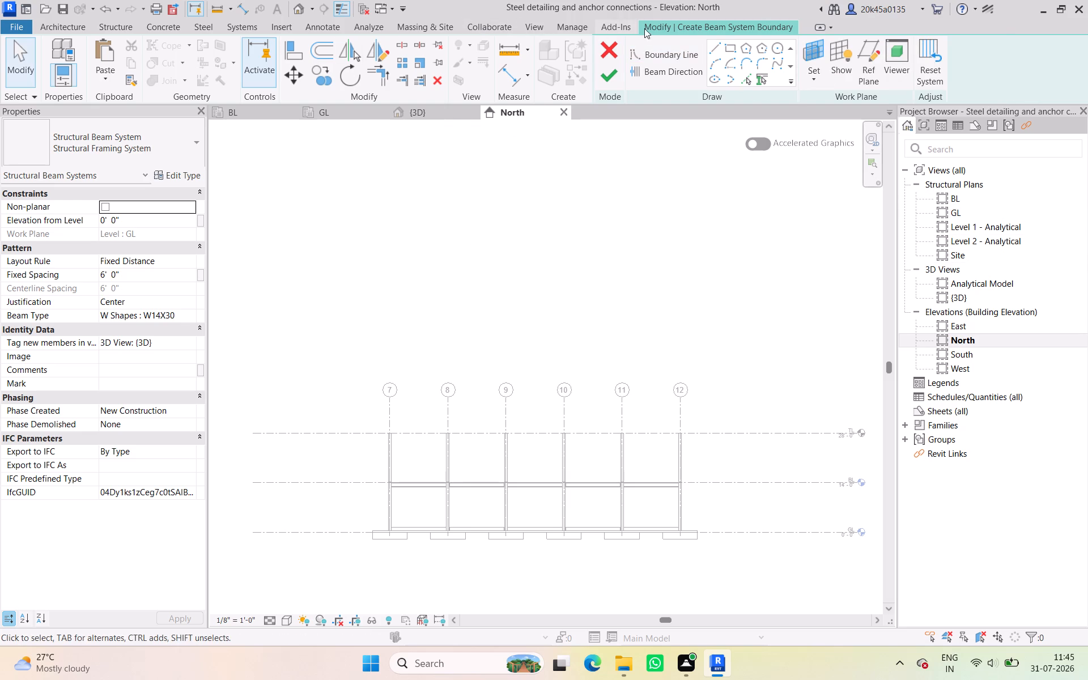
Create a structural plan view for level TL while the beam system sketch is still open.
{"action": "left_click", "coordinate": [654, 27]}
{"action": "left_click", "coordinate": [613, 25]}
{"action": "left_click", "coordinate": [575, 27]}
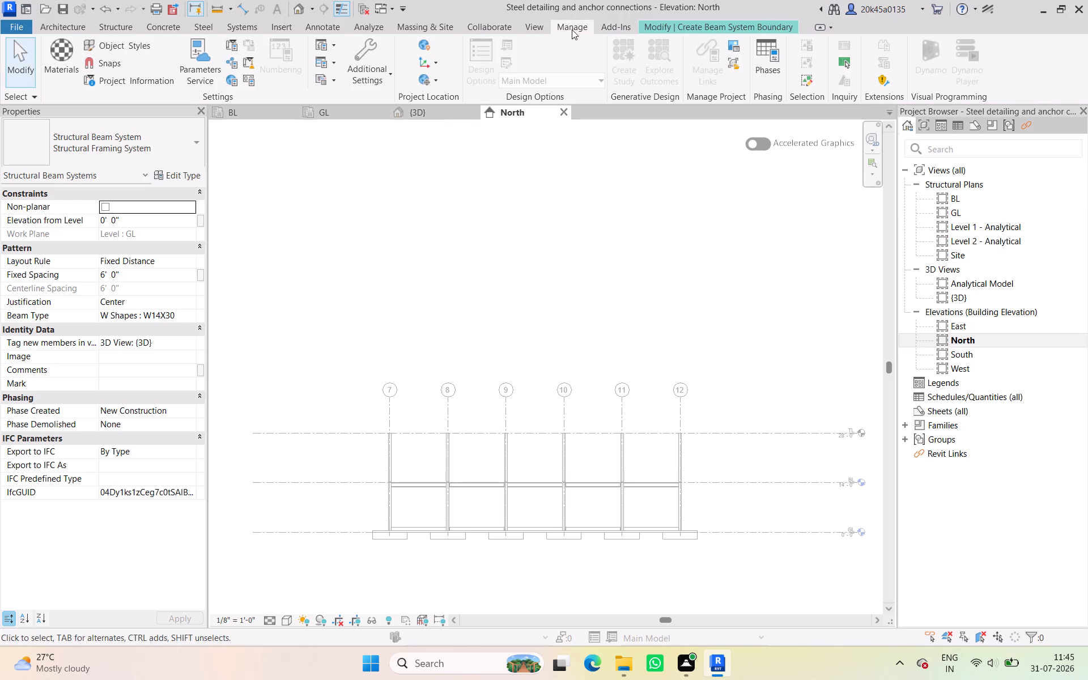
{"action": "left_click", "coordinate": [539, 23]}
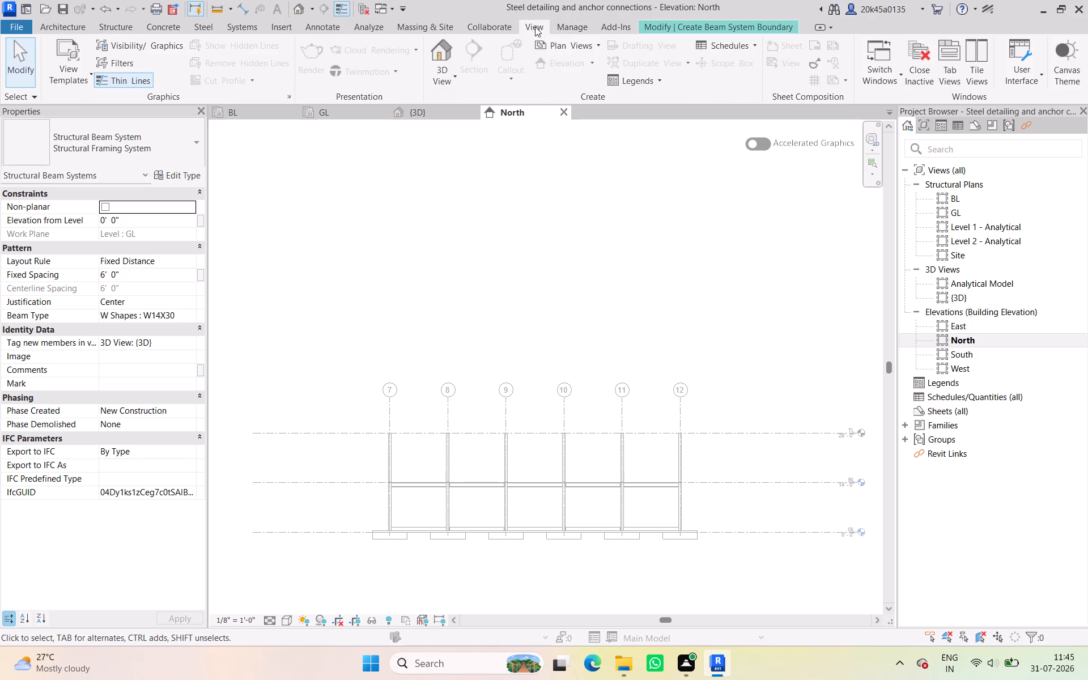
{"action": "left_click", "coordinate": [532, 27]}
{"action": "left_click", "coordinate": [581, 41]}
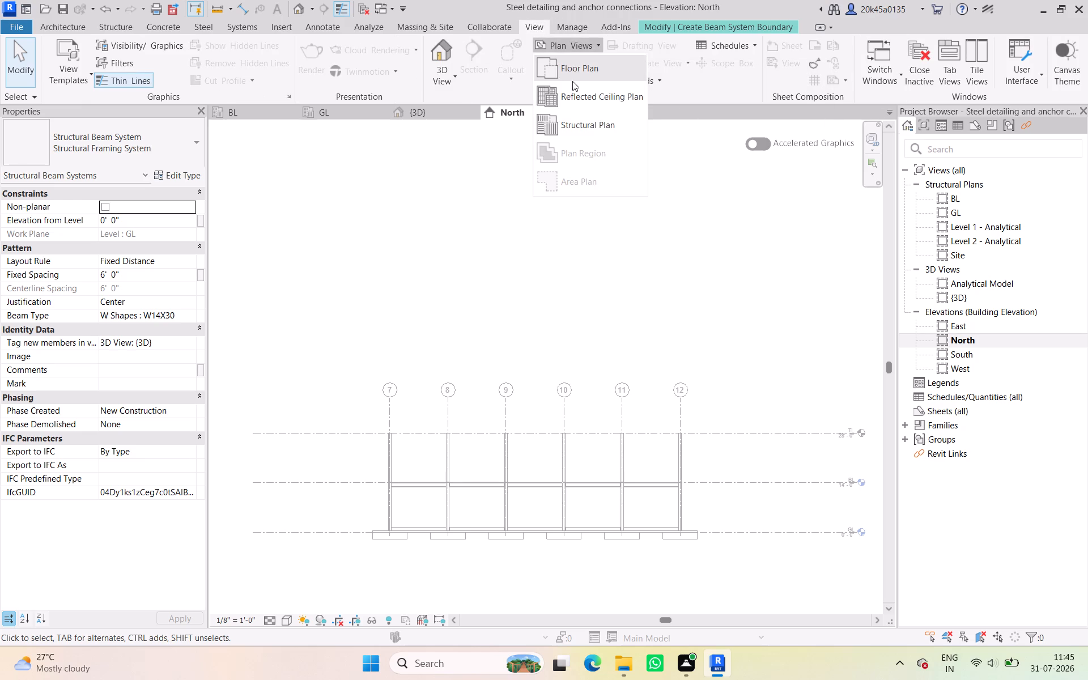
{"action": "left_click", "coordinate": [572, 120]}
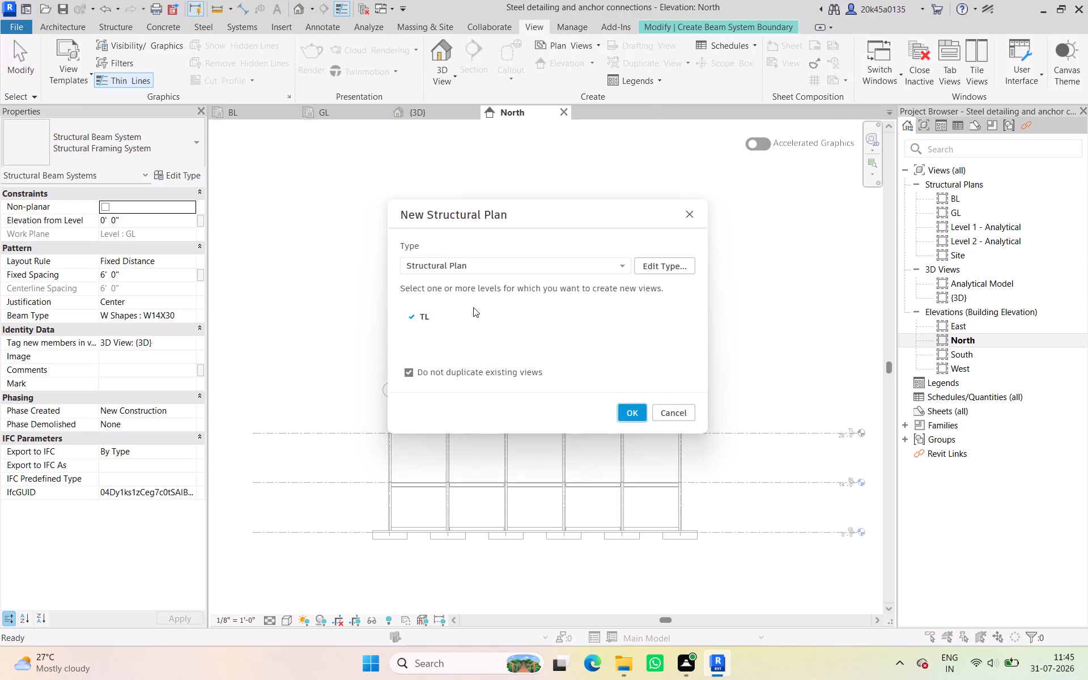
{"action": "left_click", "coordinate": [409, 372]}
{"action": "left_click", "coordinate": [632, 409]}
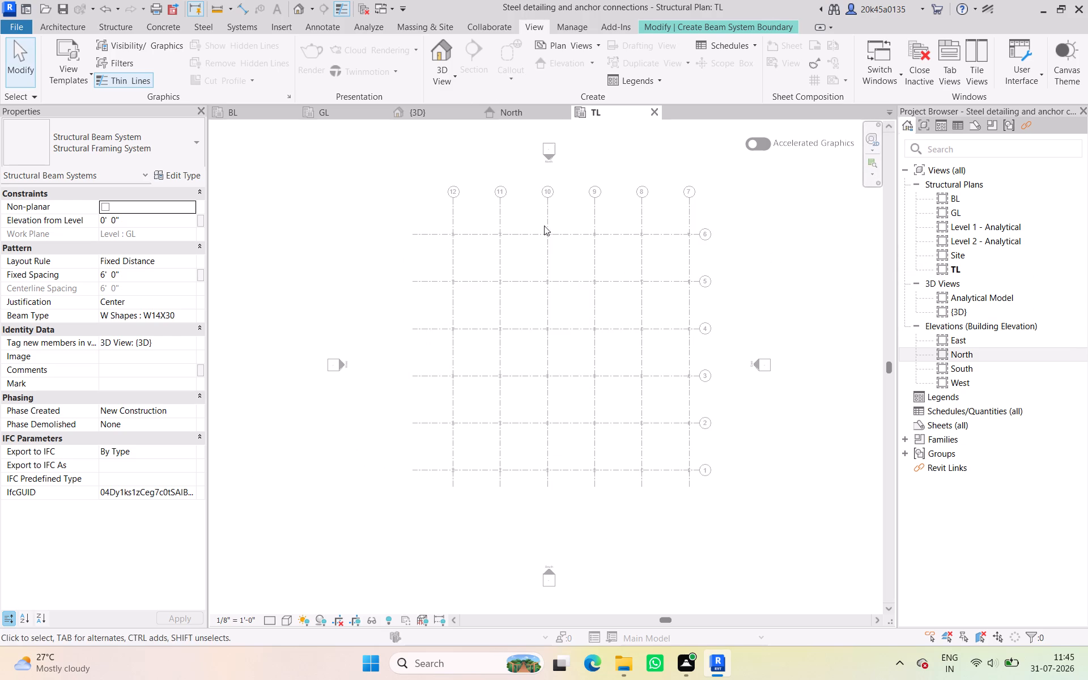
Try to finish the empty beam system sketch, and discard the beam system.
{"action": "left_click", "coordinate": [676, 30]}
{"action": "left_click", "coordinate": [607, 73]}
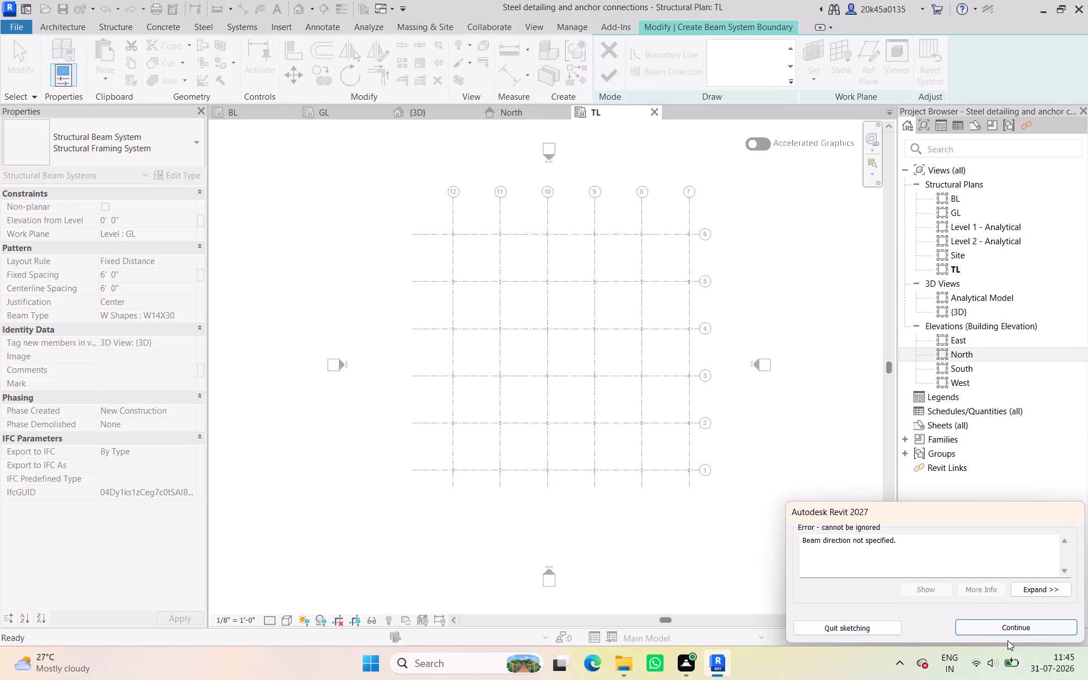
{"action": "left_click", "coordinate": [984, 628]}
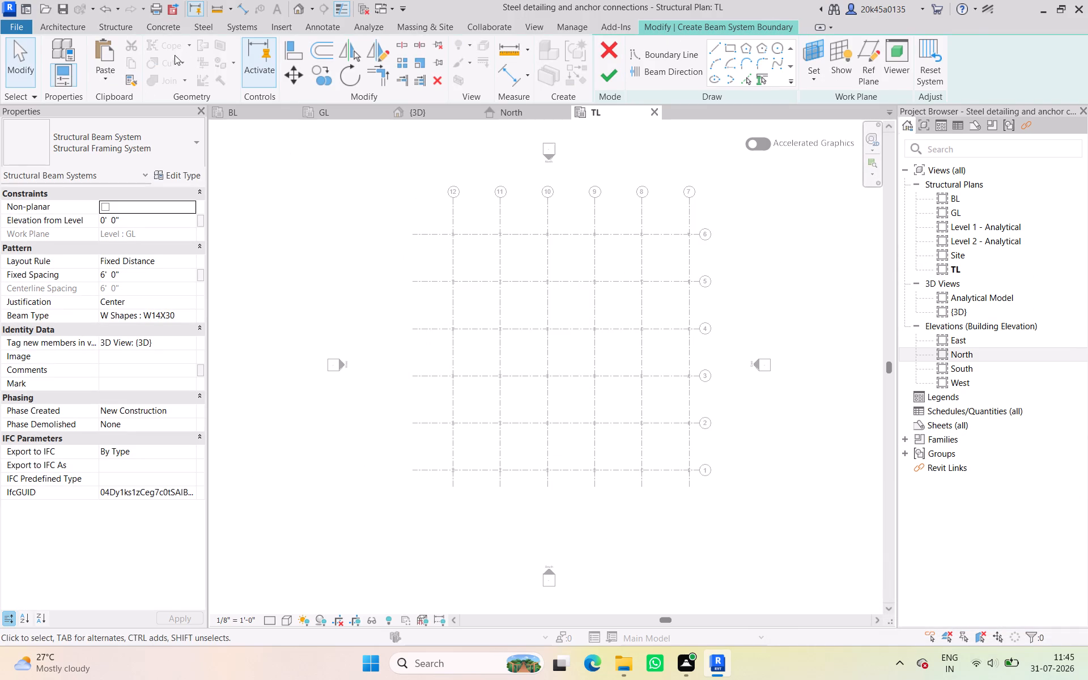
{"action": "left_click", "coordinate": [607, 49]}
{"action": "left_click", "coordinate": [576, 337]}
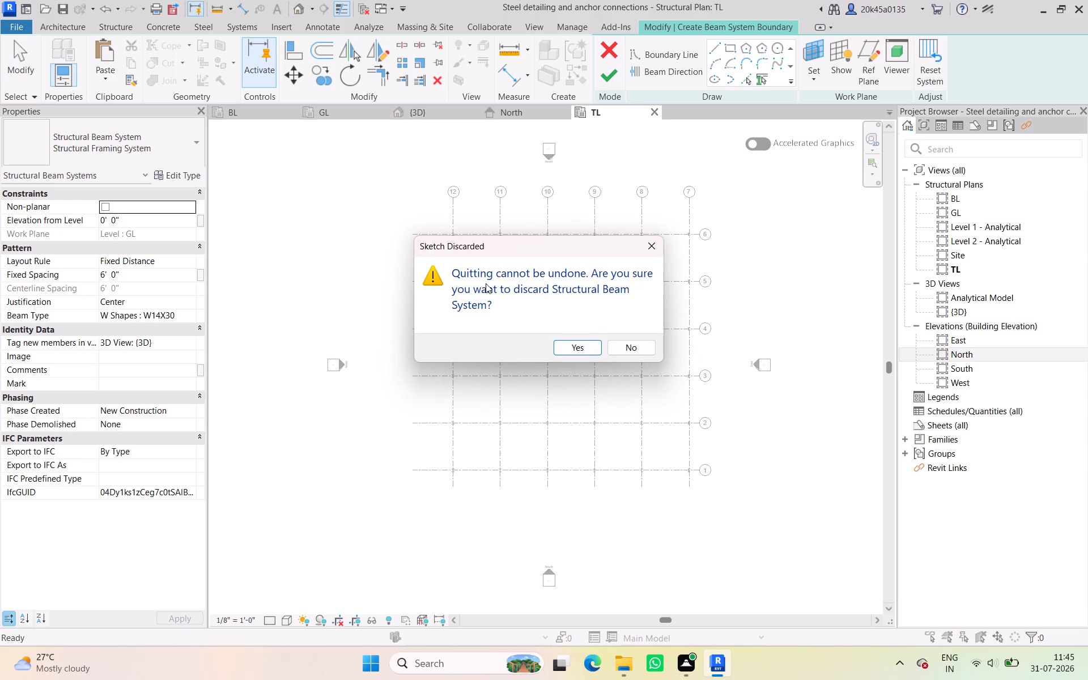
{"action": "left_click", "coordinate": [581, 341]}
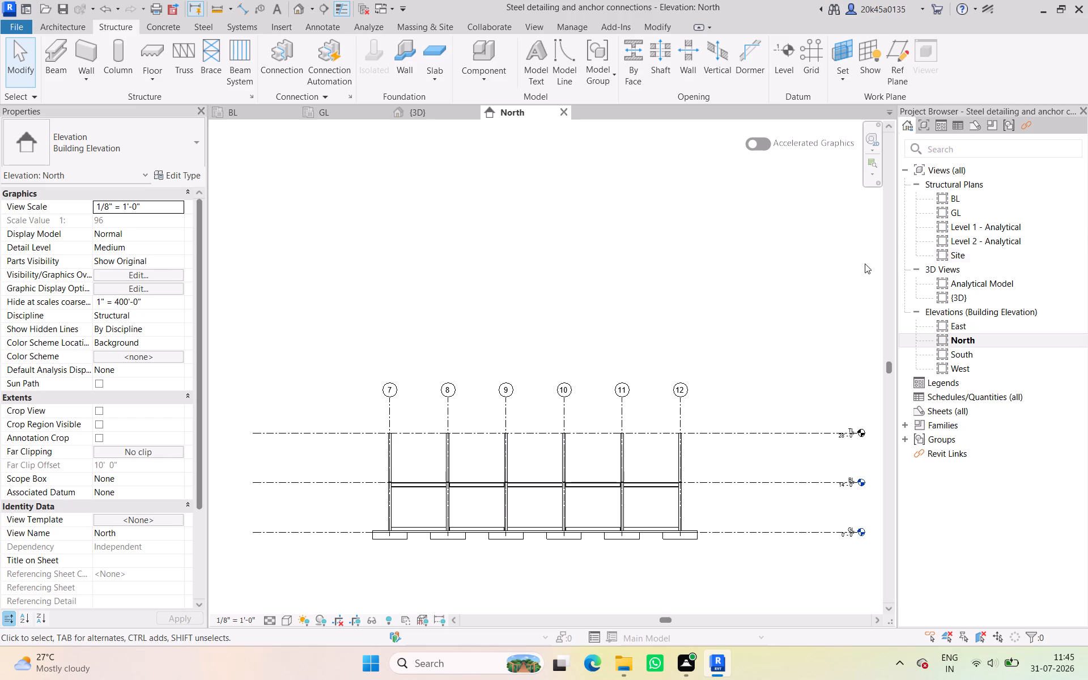
Create a structural plan view for level TL, with the option against duplicating existing views turned off.
{"action": "left_click", "coordinate": [822, 263]}
{"action": "left_click", "coordinate": [537, 28]}
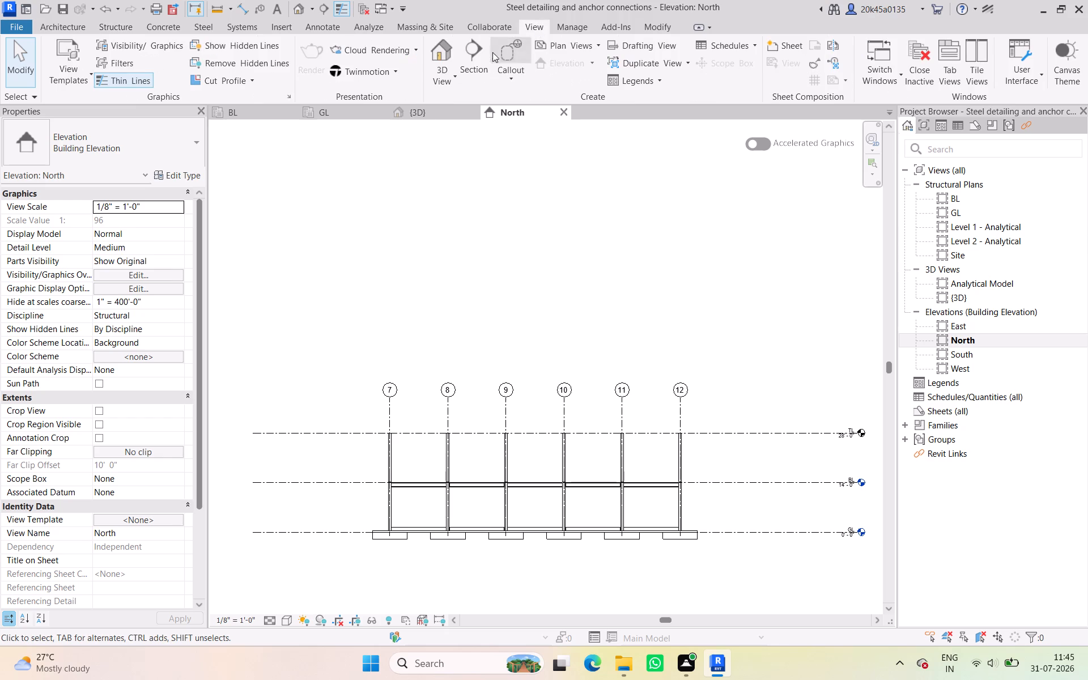
{"action": "left_click", "coordinate": [560, 42]}
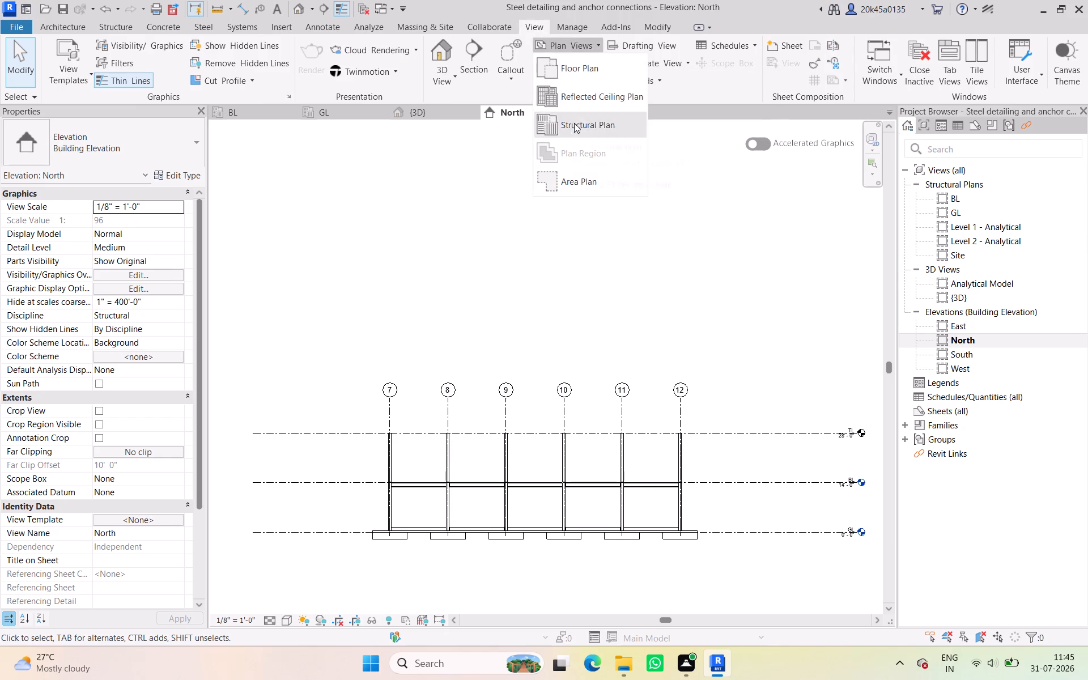
{"action": "left_click", "coordinate": [574, 124]}
{"action": "left_click", "coordinate": [414, 369]}
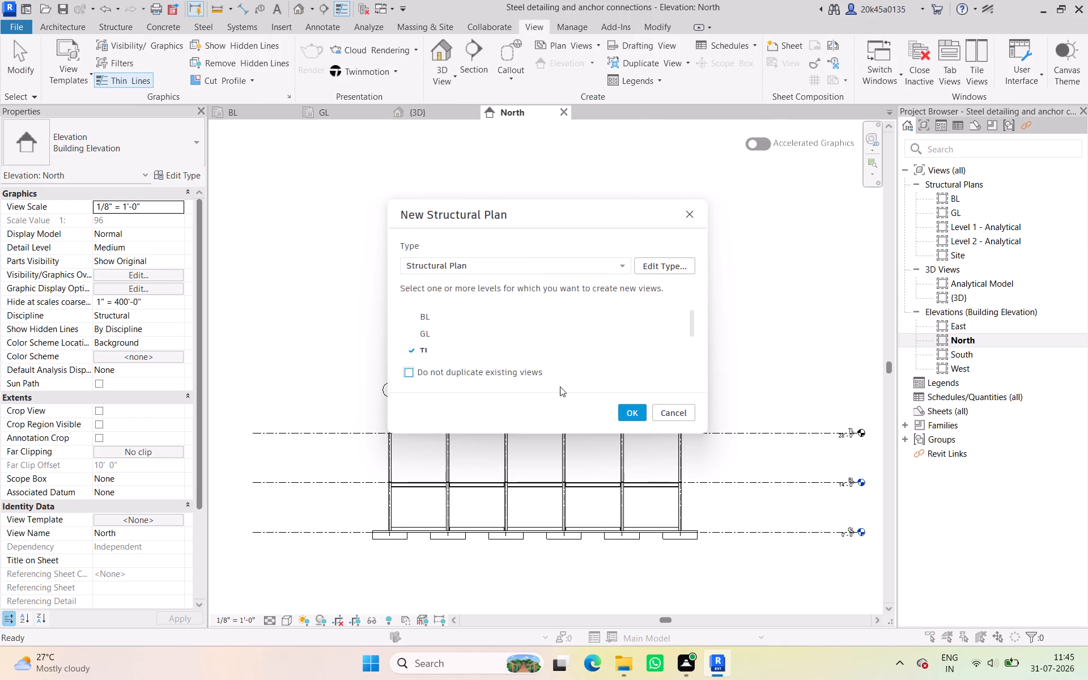
{"action": "left_click", "coordinate": [633, 409]}
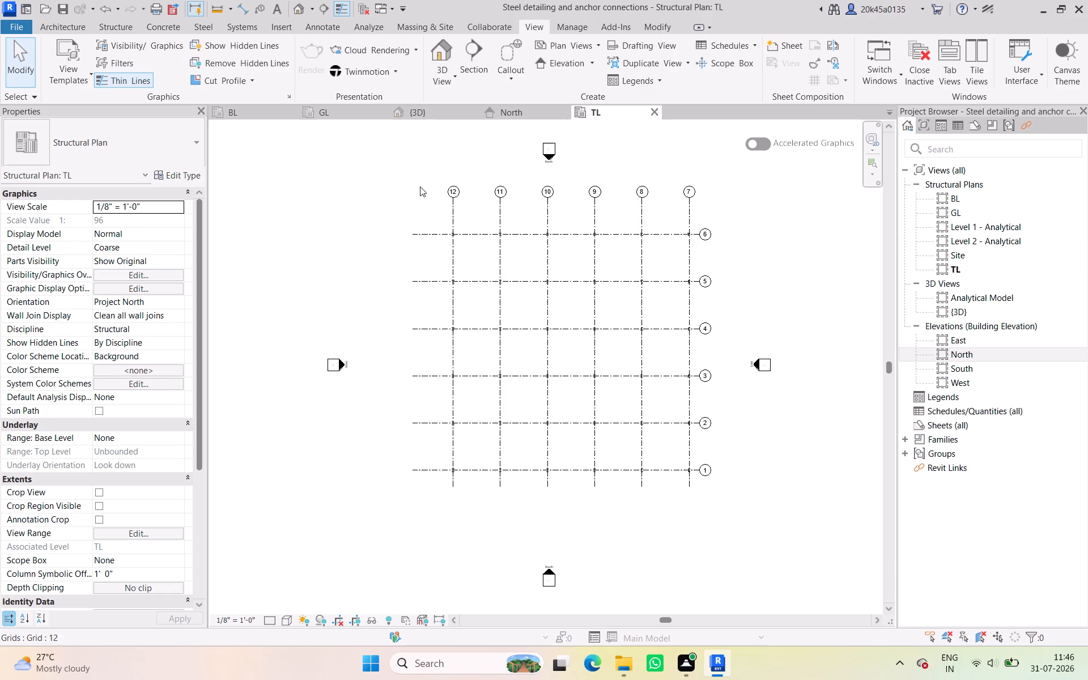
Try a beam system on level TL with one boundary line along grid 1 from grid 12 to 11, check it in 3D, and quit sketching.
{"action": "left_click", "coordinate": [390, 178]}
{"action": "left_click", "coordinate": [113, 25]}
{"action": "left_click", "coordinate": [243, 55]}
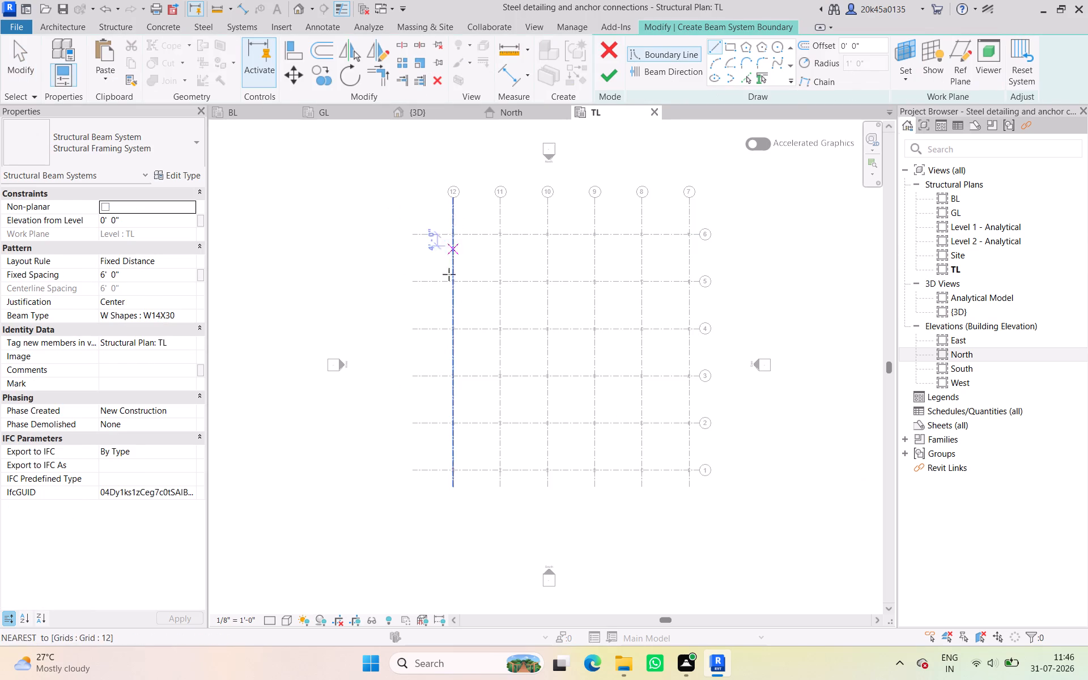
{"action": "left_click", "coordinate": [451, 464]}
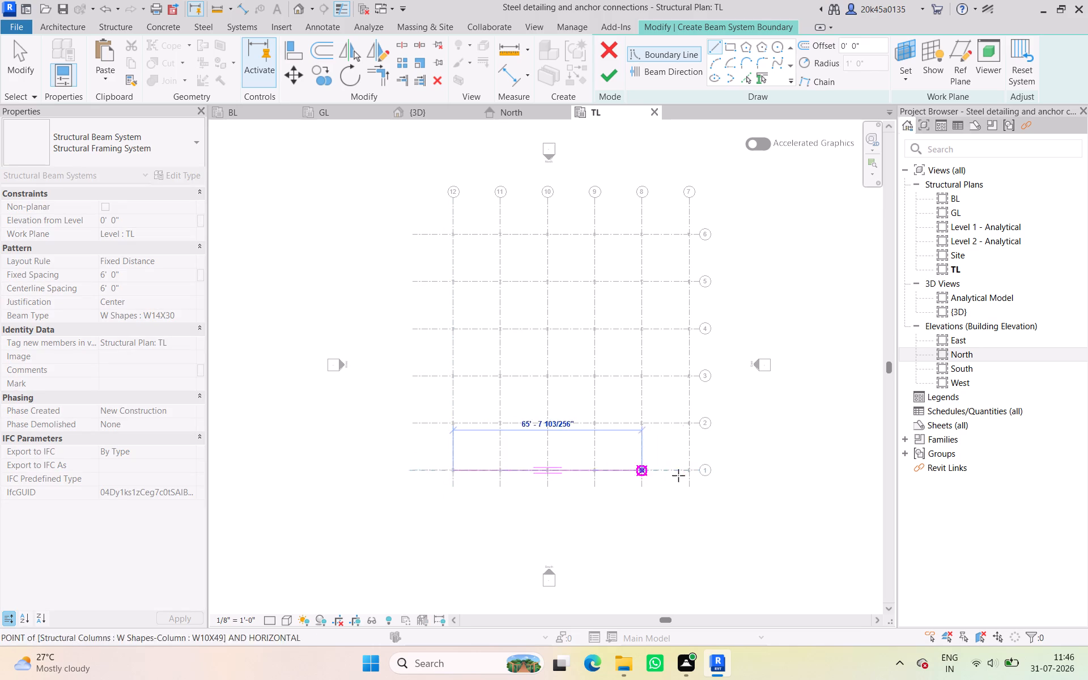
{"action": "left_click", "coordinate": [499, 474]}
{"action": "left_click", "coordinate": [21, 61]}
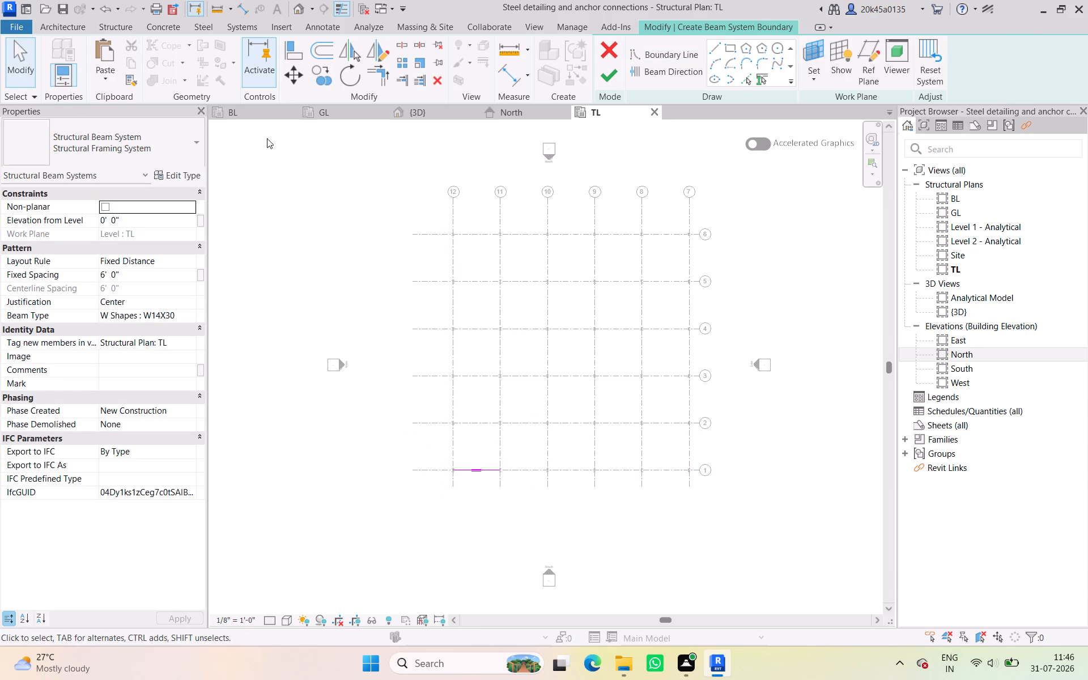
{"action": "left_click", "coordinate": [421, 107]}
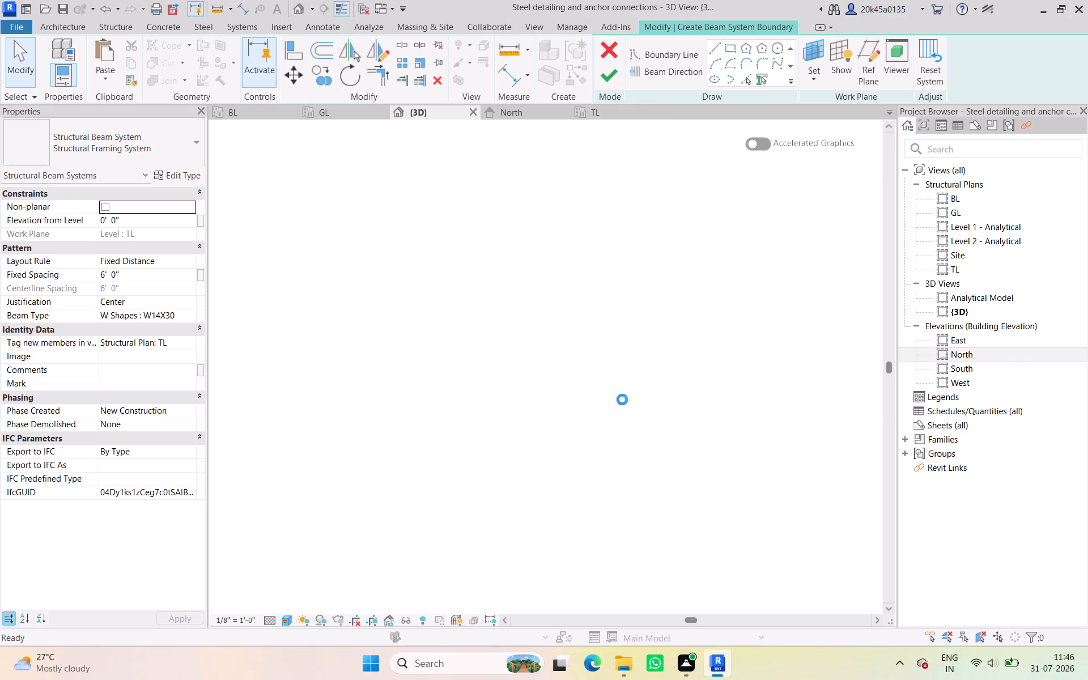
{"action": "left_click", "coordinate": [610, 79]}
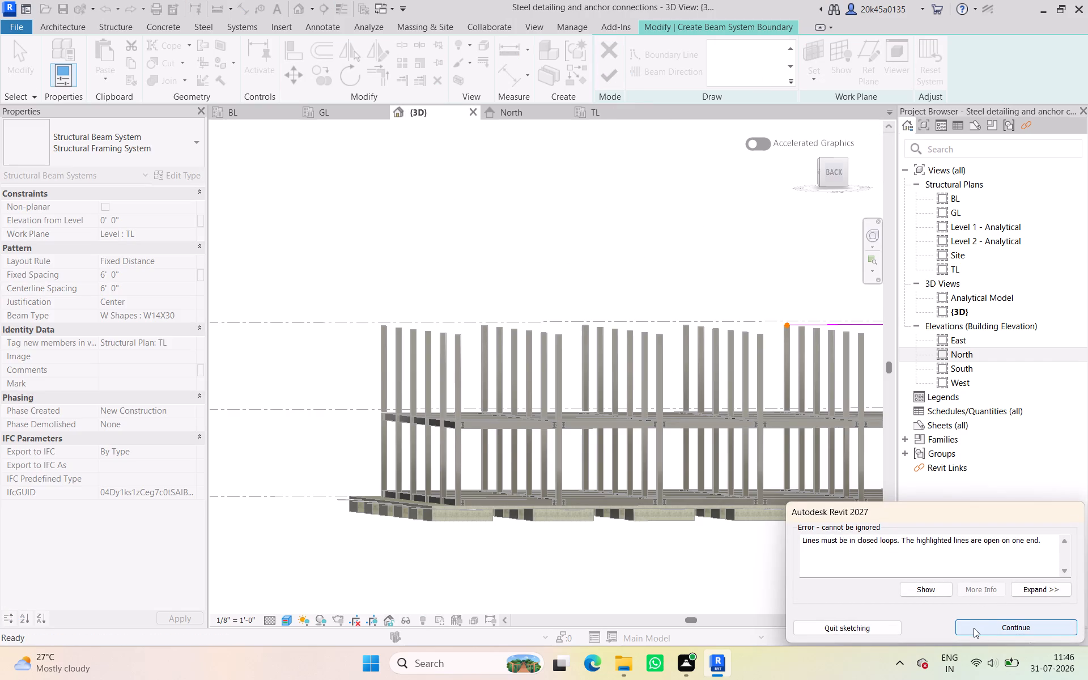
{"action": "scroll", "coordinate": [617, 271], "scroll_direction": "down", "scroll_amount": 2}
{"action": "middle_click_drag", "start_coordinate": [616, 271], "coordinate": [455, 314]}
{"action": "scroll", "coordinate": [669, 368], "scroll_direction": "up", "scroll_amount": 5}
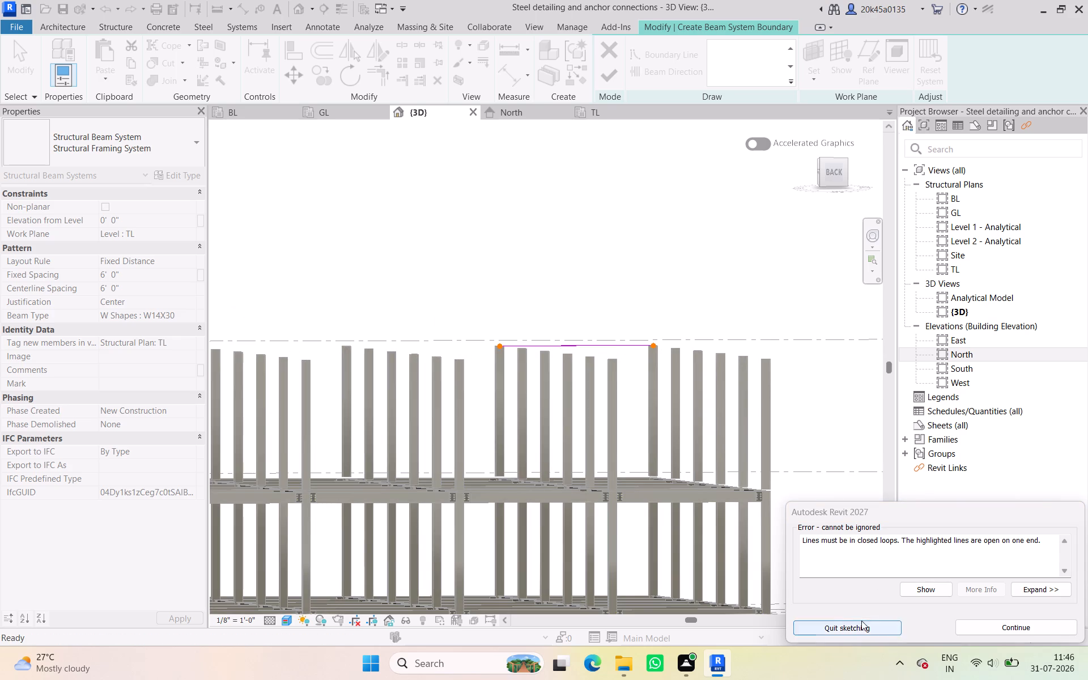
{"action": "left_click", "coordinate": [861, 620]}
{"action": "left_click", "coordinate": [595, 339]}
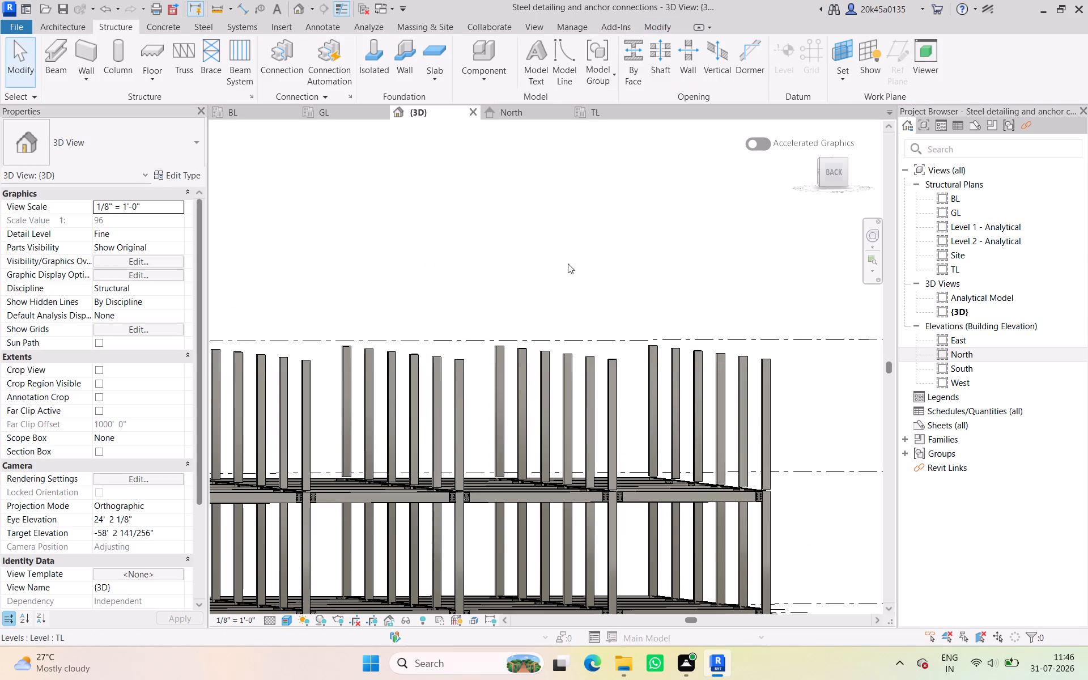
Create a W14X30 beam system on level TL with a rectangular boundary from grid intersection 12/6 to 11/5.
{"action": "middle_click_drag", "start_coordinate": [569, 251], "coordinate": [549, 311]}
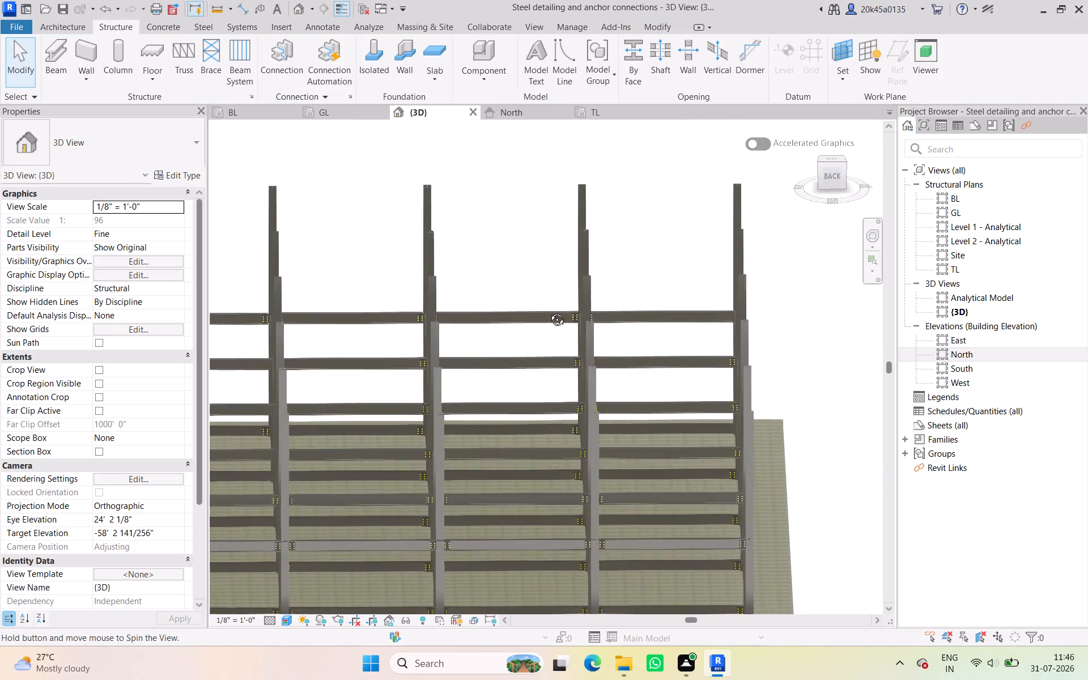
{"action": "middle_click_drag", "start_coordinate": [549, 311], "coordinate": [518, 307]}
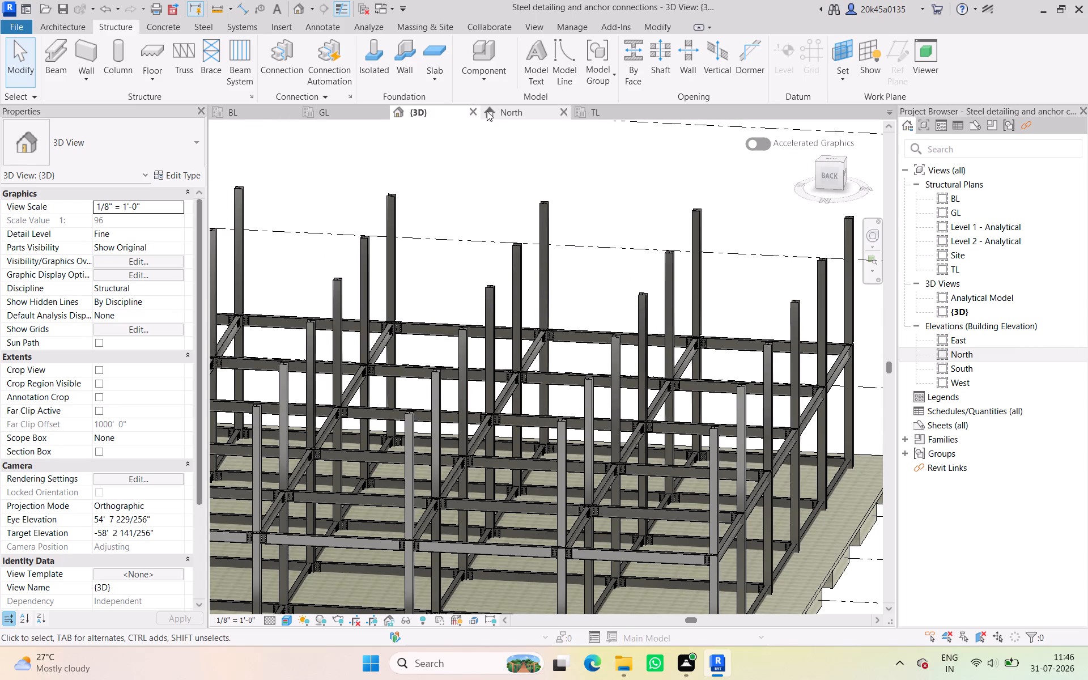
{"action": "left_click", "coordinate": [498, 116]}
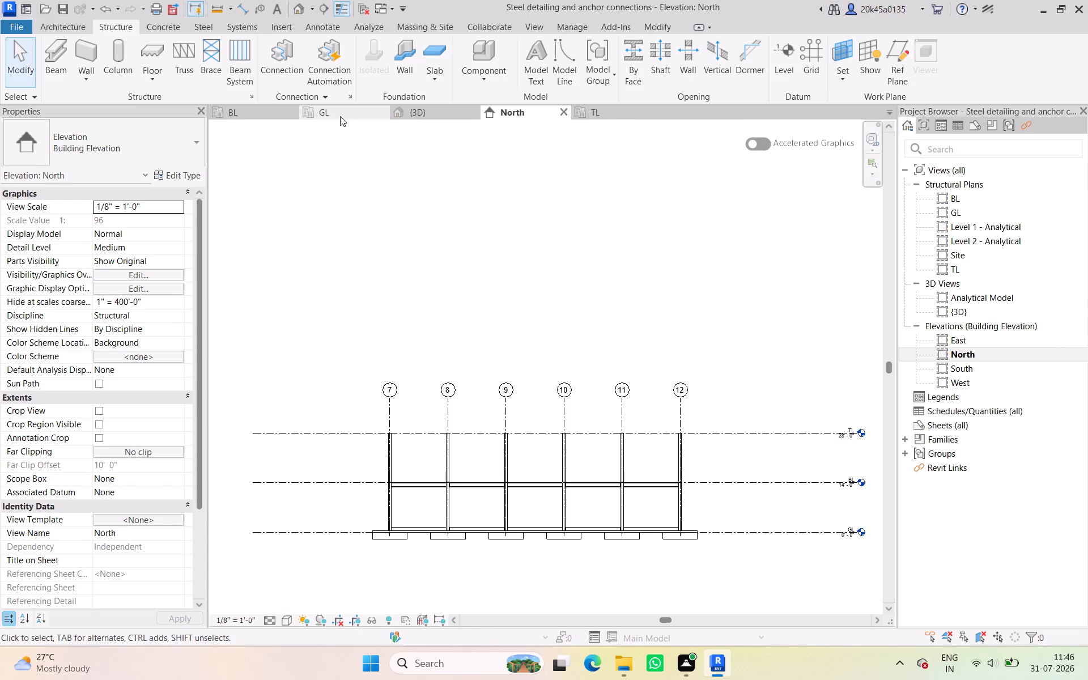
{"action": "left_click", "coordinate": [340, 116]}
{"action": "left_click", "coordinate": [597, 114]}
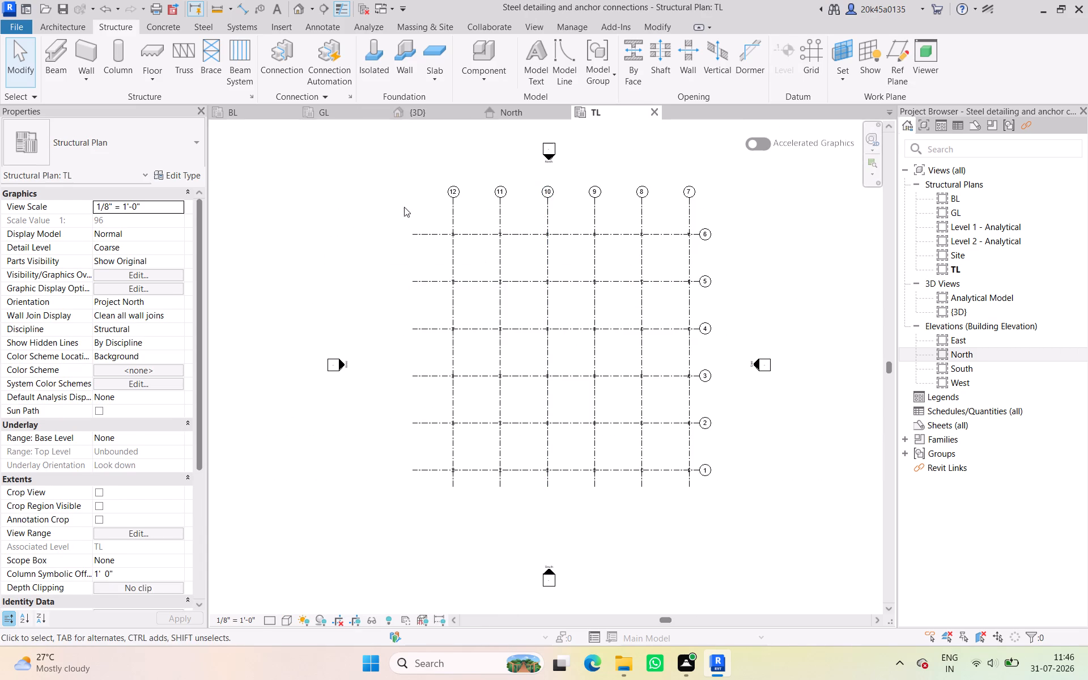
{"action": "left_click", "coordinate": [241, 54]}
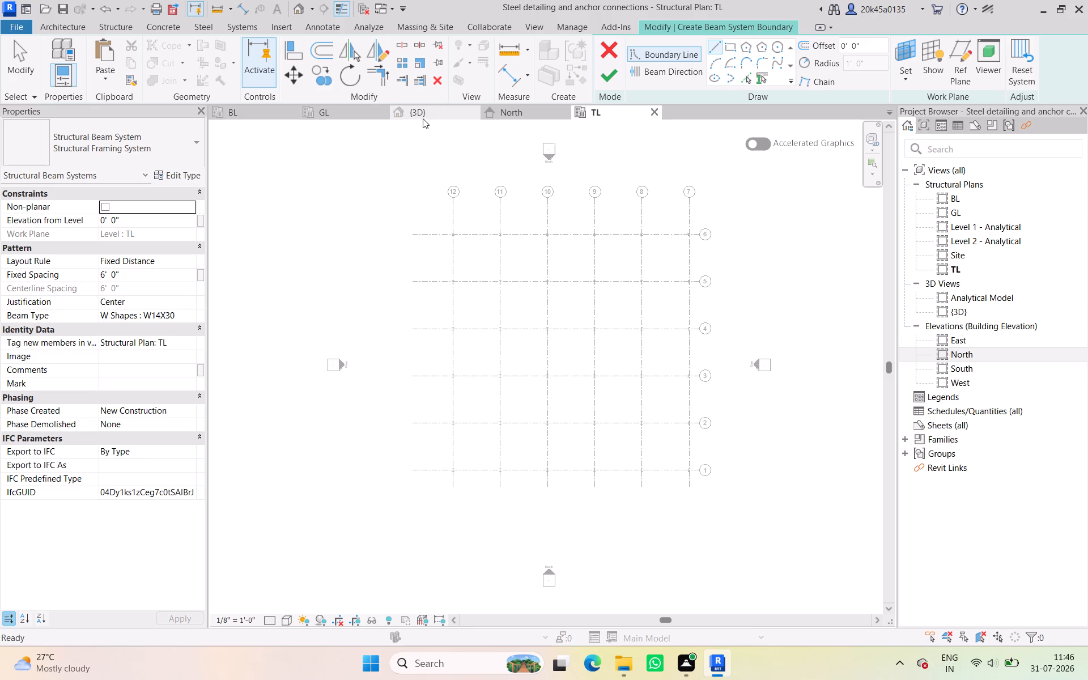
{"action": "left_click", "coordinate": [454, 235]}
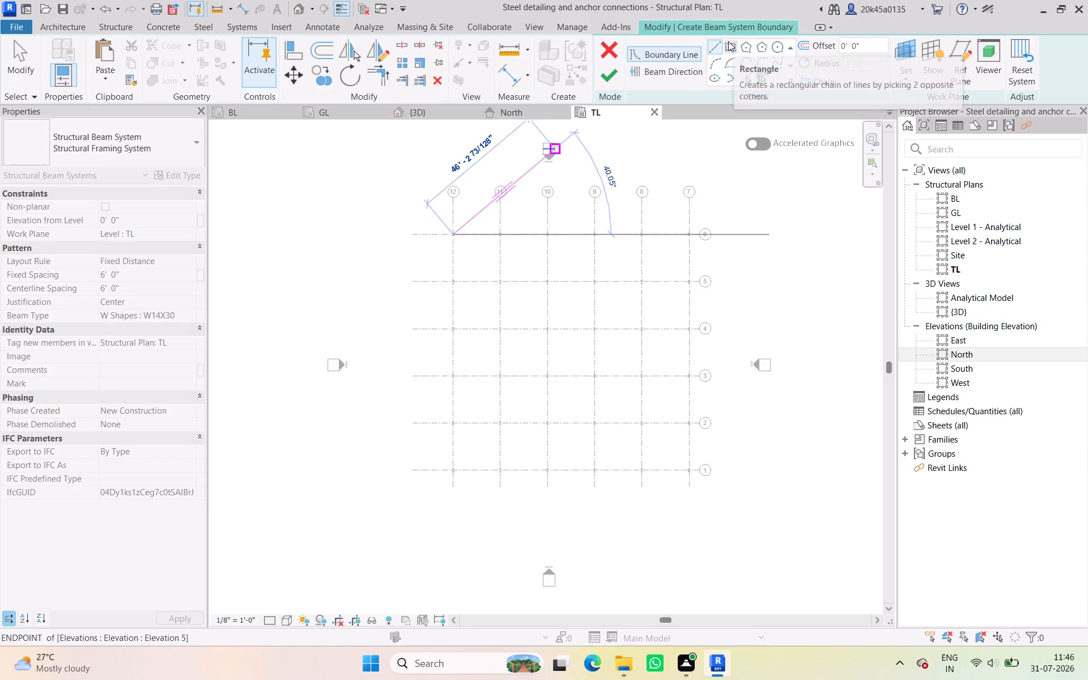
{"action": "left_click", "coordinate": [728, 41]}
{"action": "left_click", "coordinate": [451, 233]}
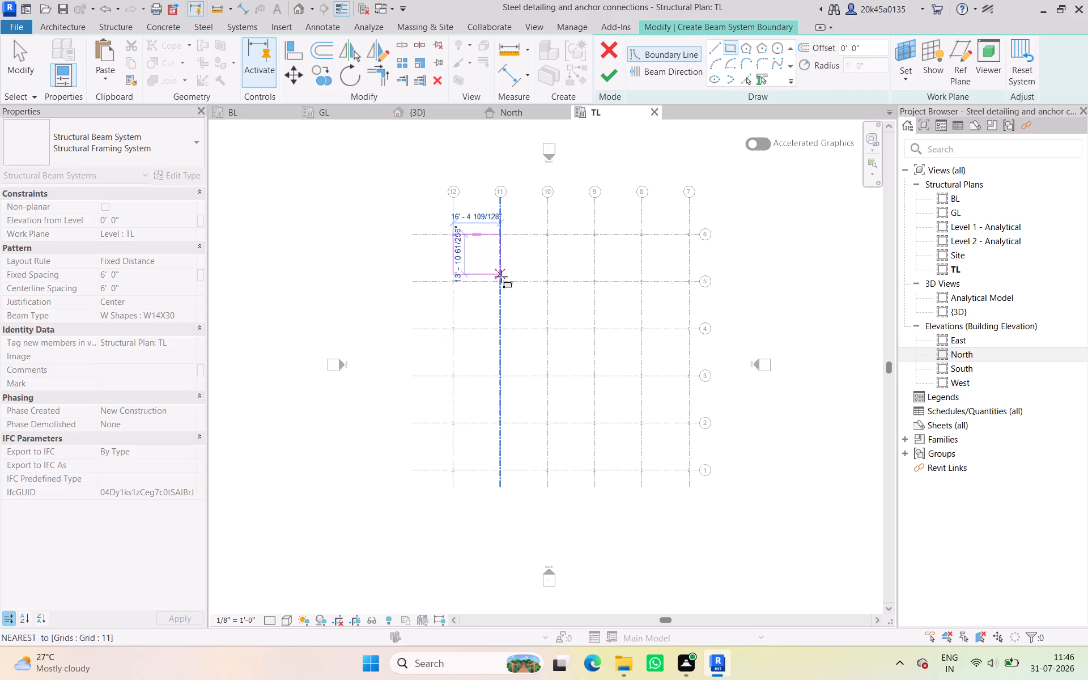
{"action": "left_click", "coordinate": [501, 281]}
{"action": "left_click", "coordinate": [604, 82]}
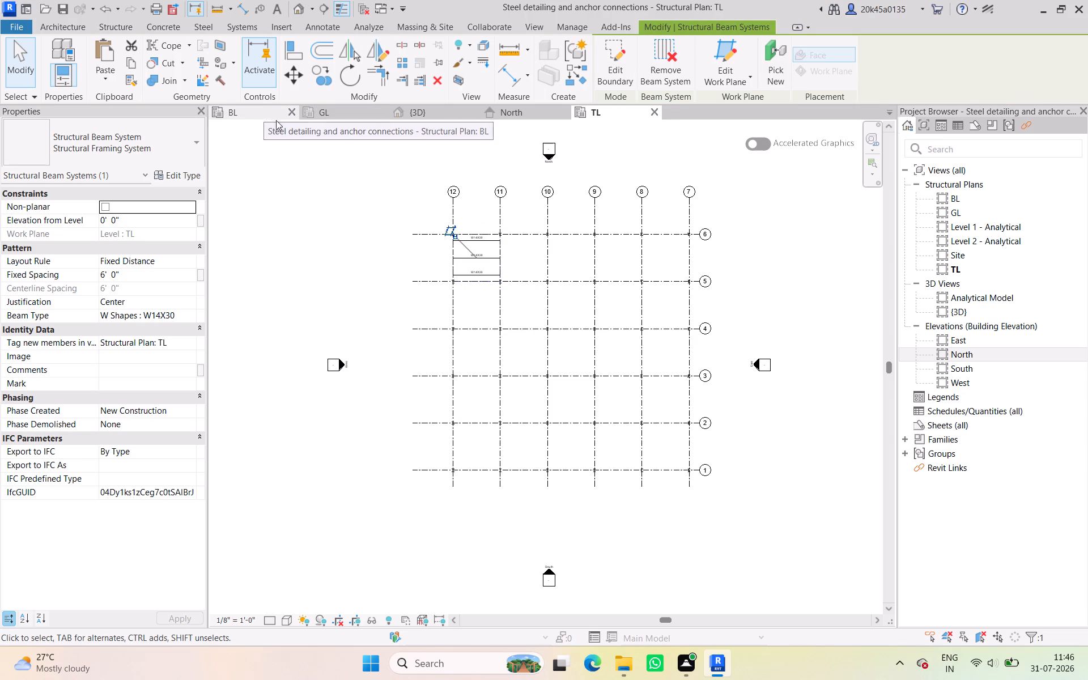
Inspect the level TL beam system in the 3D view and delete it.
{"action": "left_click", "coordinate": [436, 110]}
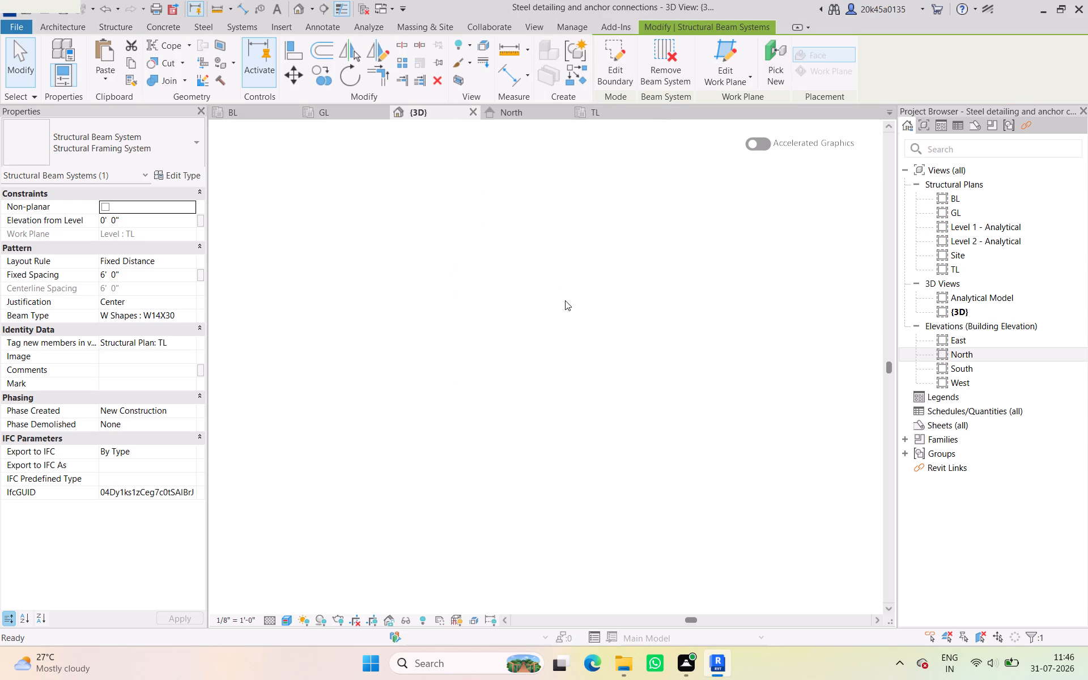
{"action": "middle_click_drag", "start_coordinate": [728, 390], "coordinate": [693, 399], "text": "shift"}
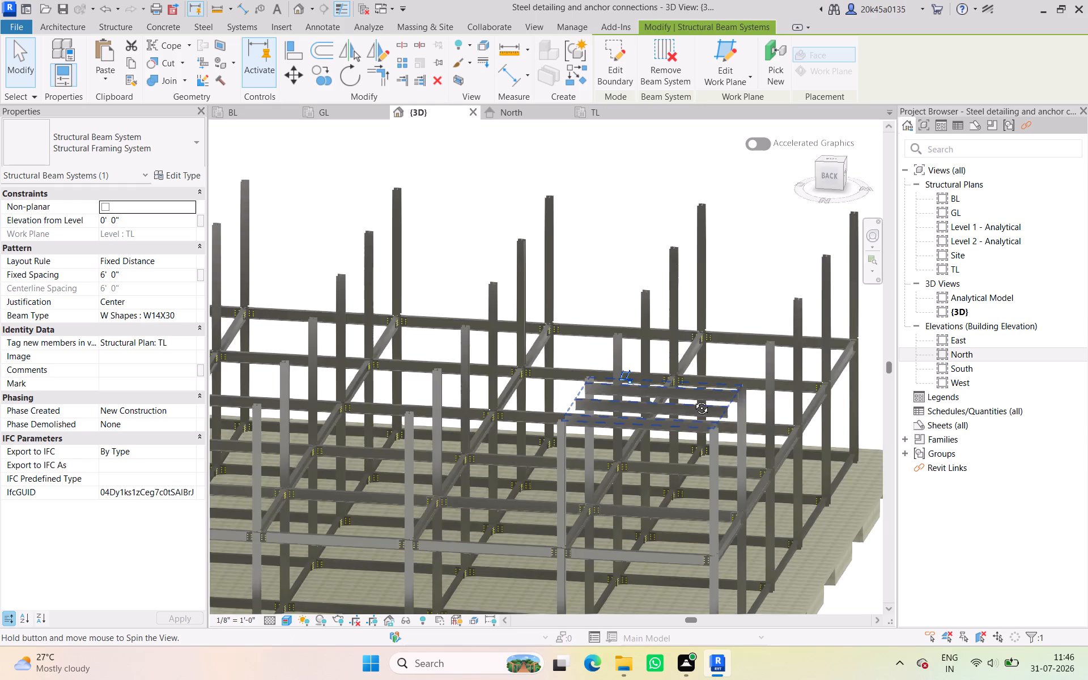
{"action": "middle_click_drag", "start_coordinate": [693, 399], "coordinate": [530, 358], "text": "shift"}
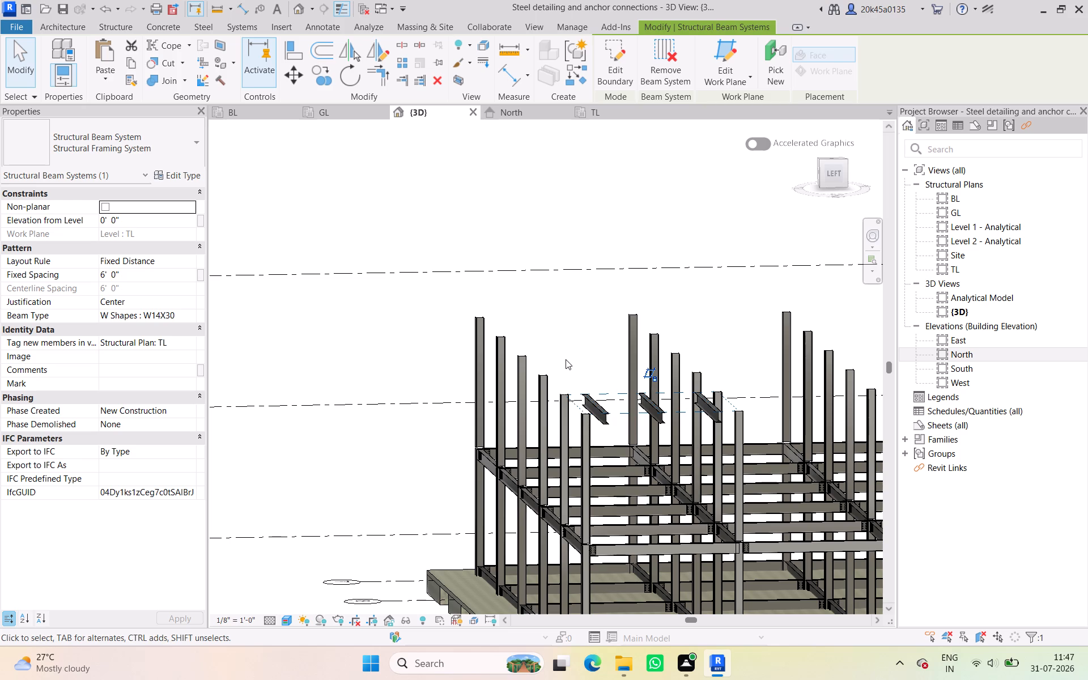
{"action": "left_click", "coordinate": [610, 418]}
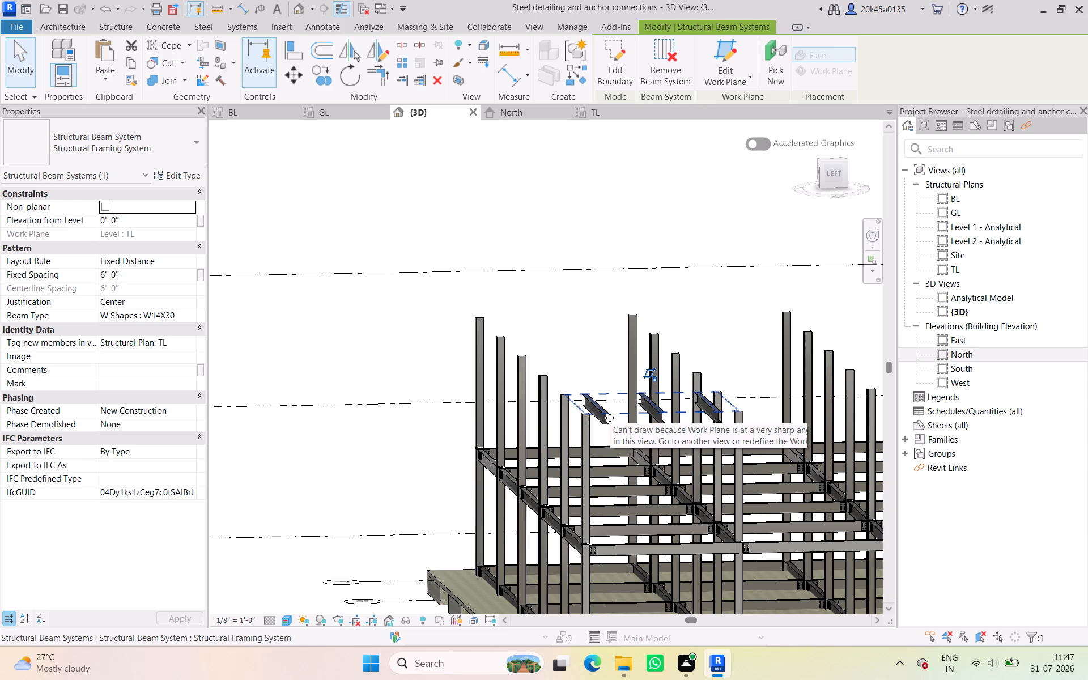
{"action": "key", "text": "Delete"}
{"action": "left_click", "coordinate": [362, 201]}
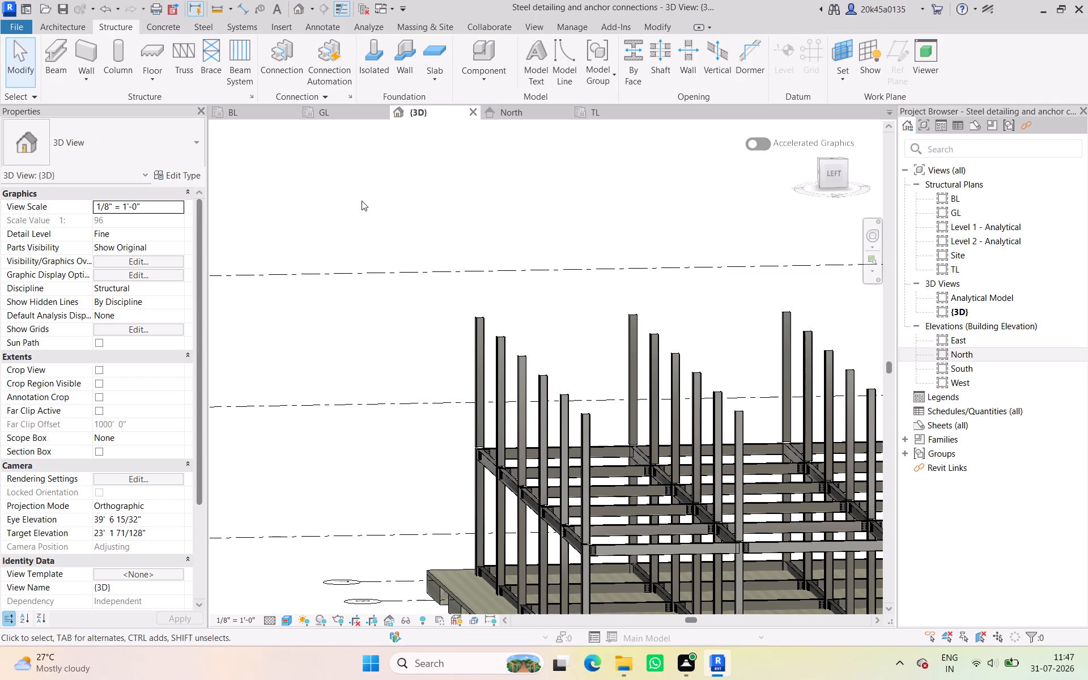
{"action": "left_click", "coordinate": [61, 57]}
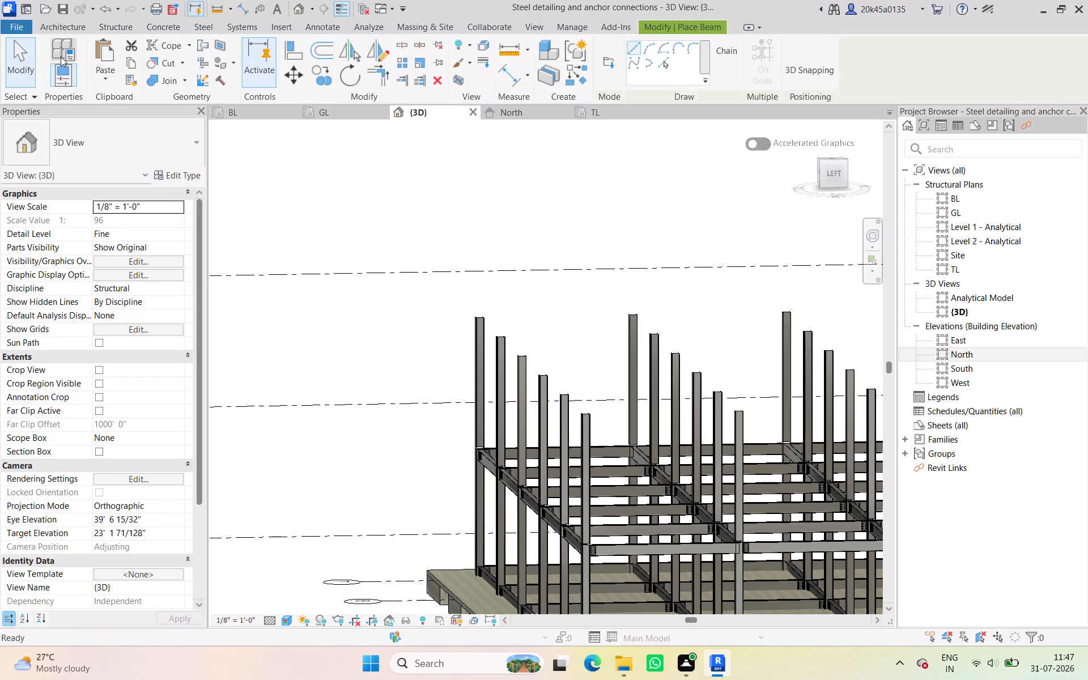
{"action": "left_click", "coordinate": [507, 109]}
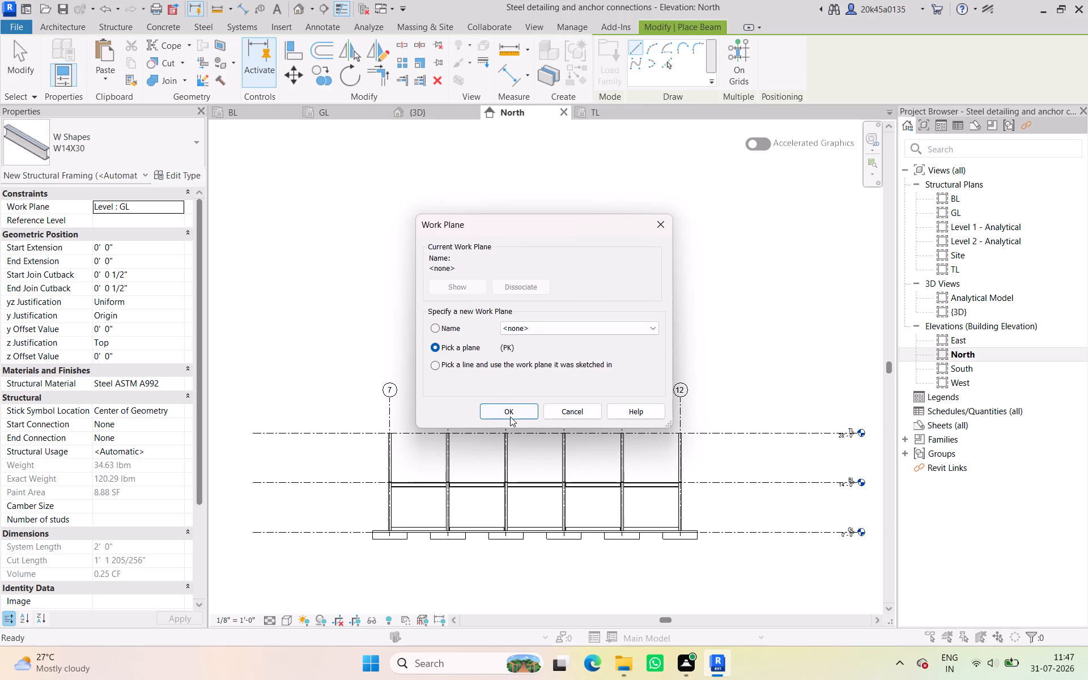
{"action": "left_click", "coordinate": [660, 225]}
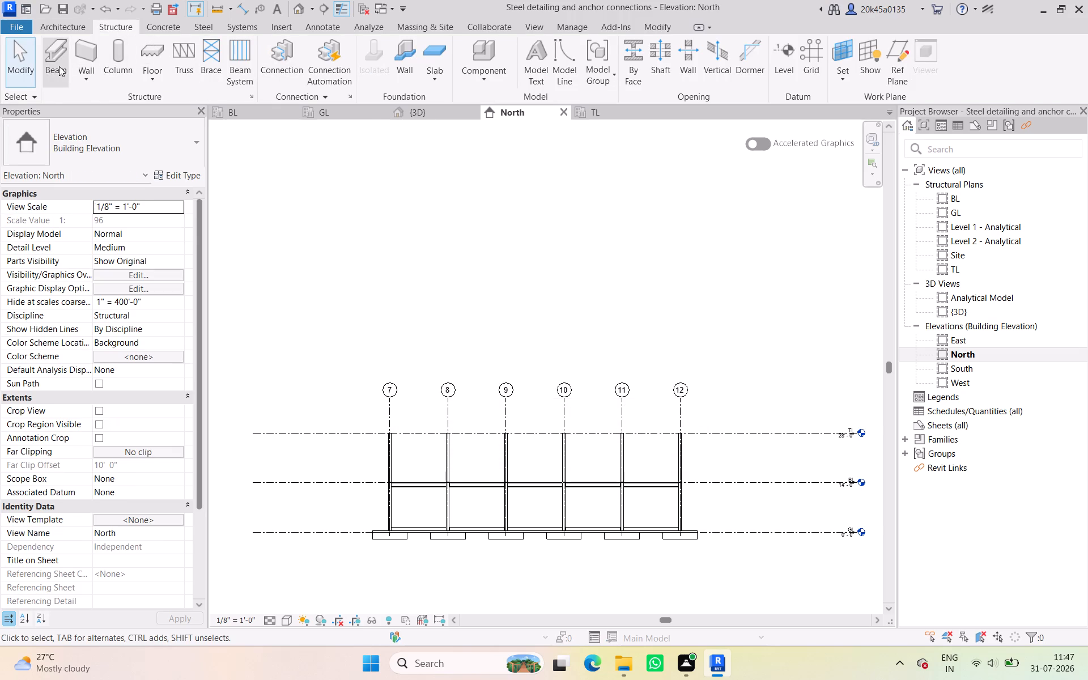
In the North elevation, pick the grid 7 upper column's face as work plane and place a W14X30 beam along TL between grids 7 and 8.
{"action": "left_click", "coordinate": [59, 66]}
{"action": "left_click", "coordinate": [509, 411]}
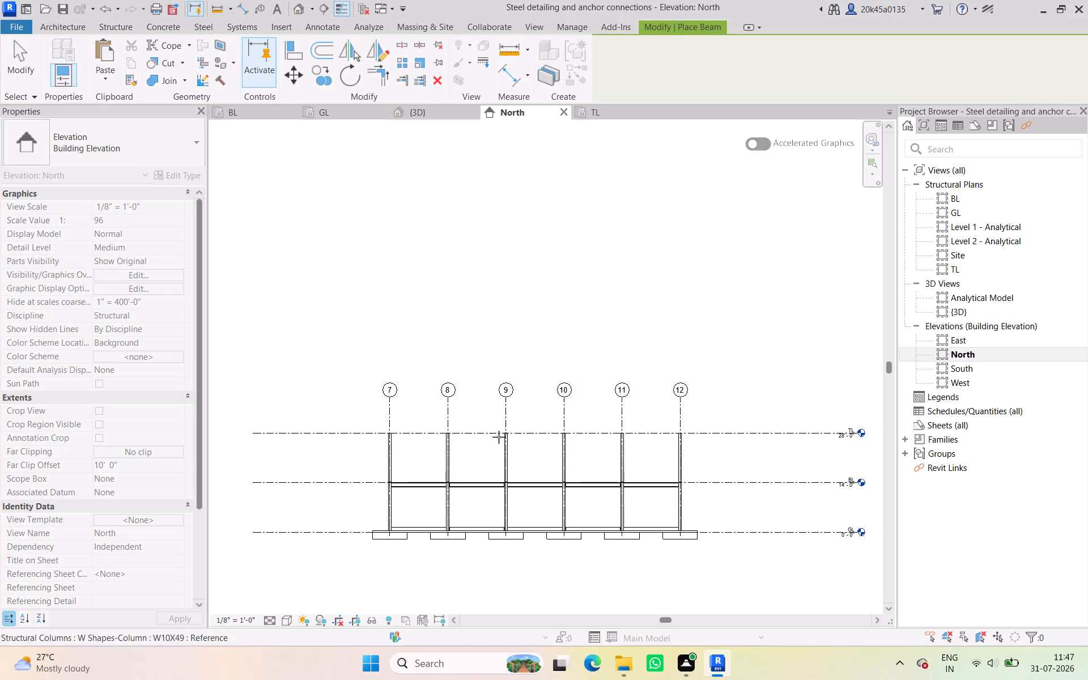
{"action": "scroll", "coordinate": [376, 449], "scroll_direction": "up", "scroll_amount": 4}
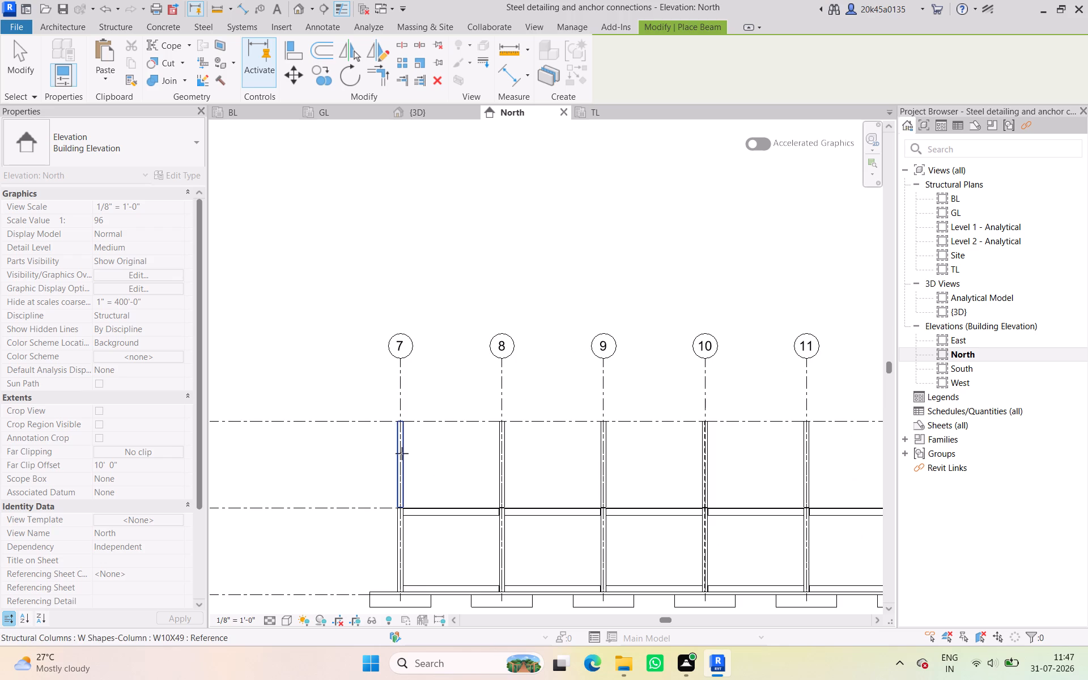
{"action": "scroll", "coordinate": [402, 453], "scroll_direction": "up", "scroll_amount": 4}
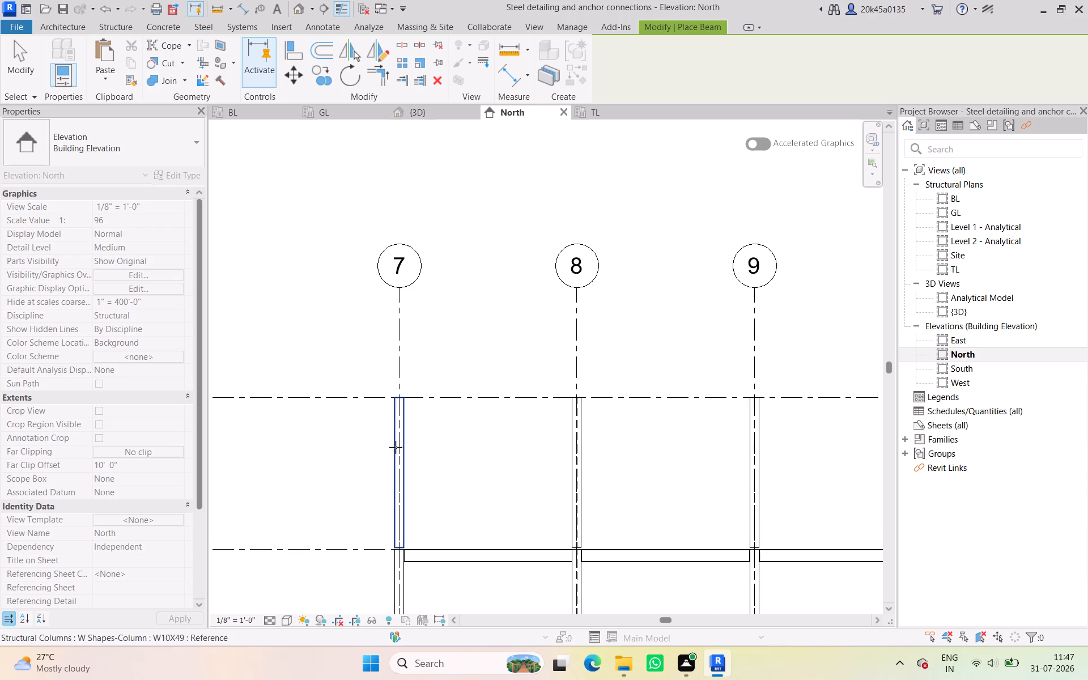
{"action": "left_click", "coordinate": [403, 433]}
{"action": "scroll", "coordinate": [414, 407], "scroll_direction": "up", "scroll_amount": 5}
{"action": "middle_click_drag", "start_coordinate": [411, 400], "coordinate": [310, 420]}
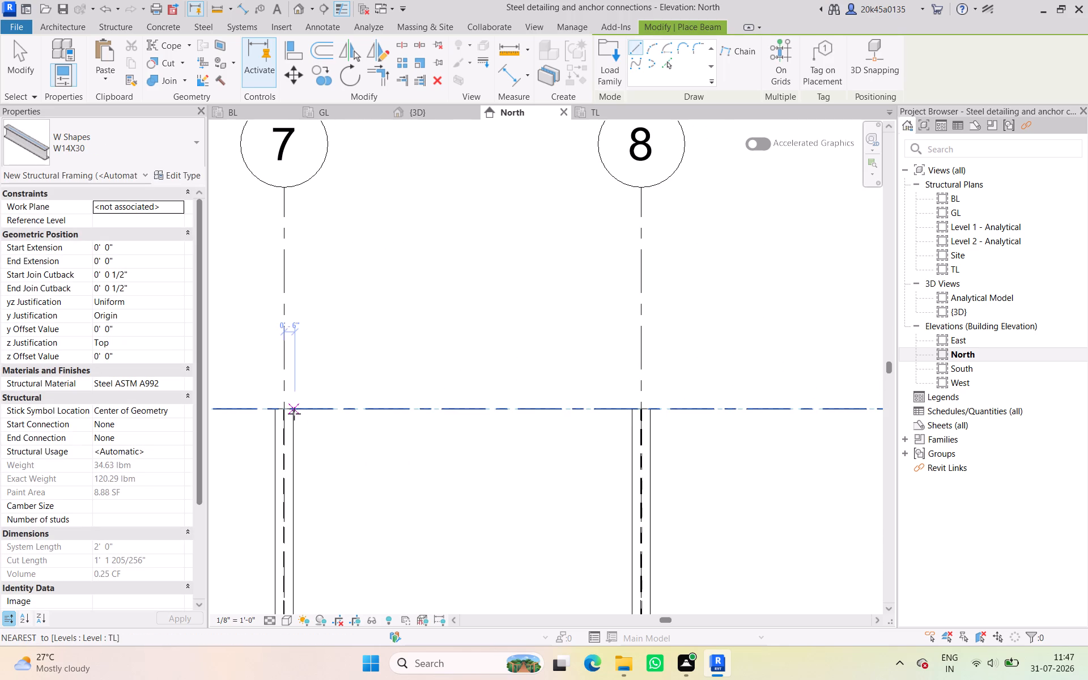
{"action": "left_click", "coordinate": [294, 411]}
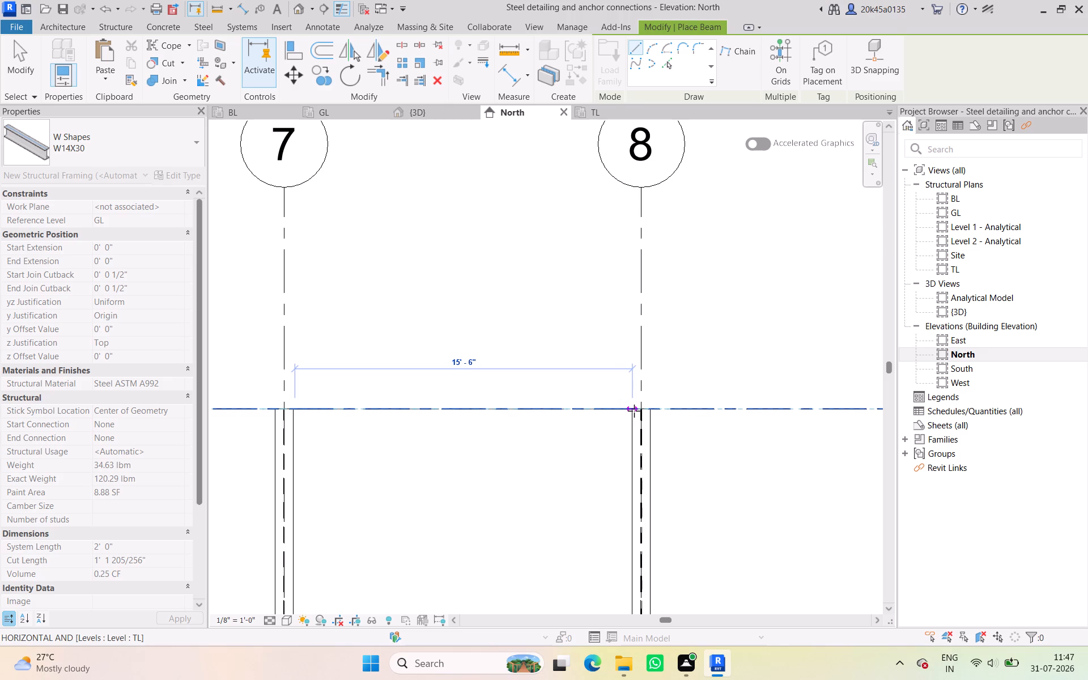
{"action": "left_click", "coordinate": [632, 410]}
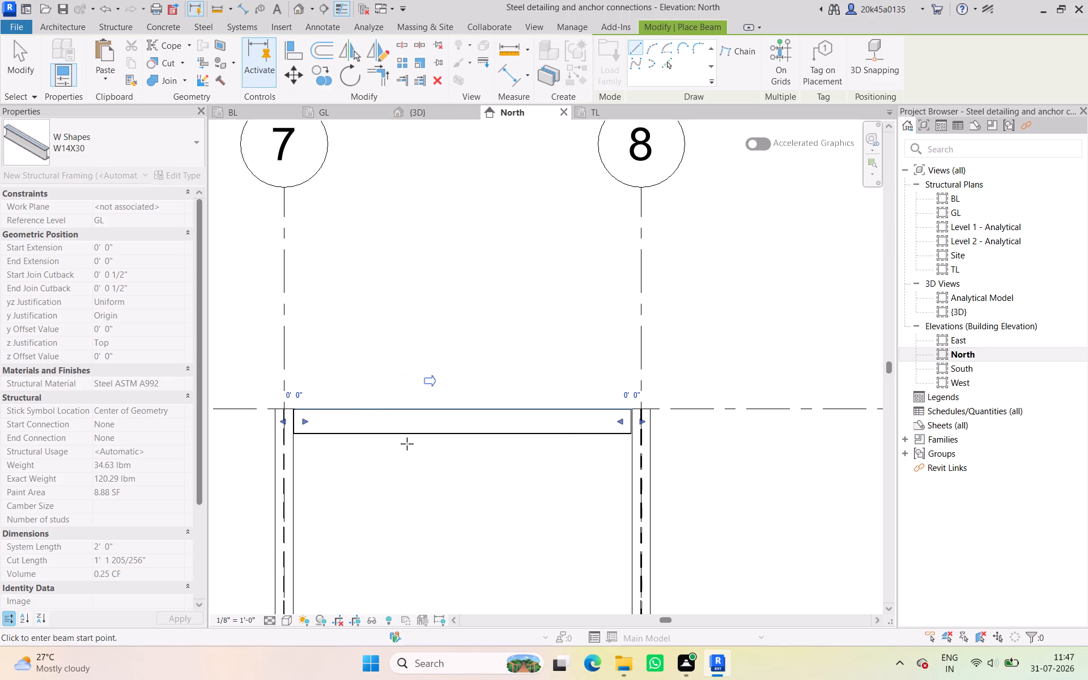
Place W14X30 beams along level TL between the columns on grids 8–9, 9–10 and 10–11, and end beam placement.
{"action": "middle_click_drag", "start_coordinate": [549, 406], "coordinate": [173, 408]}
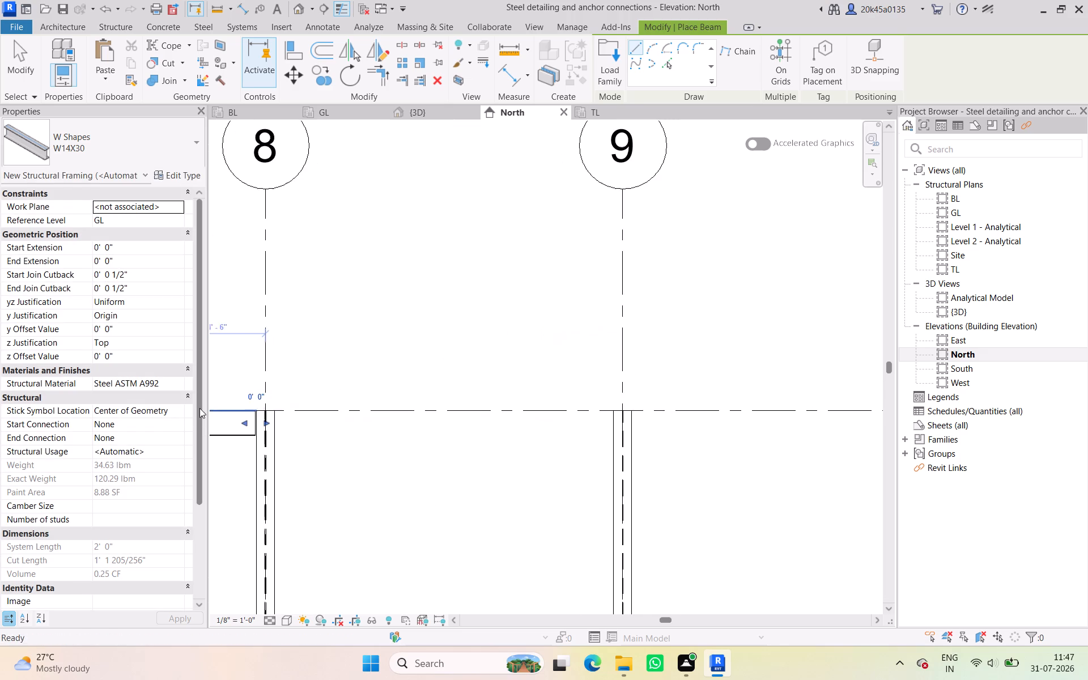
{"action": "left_click", "coordinate": [275, 413]}
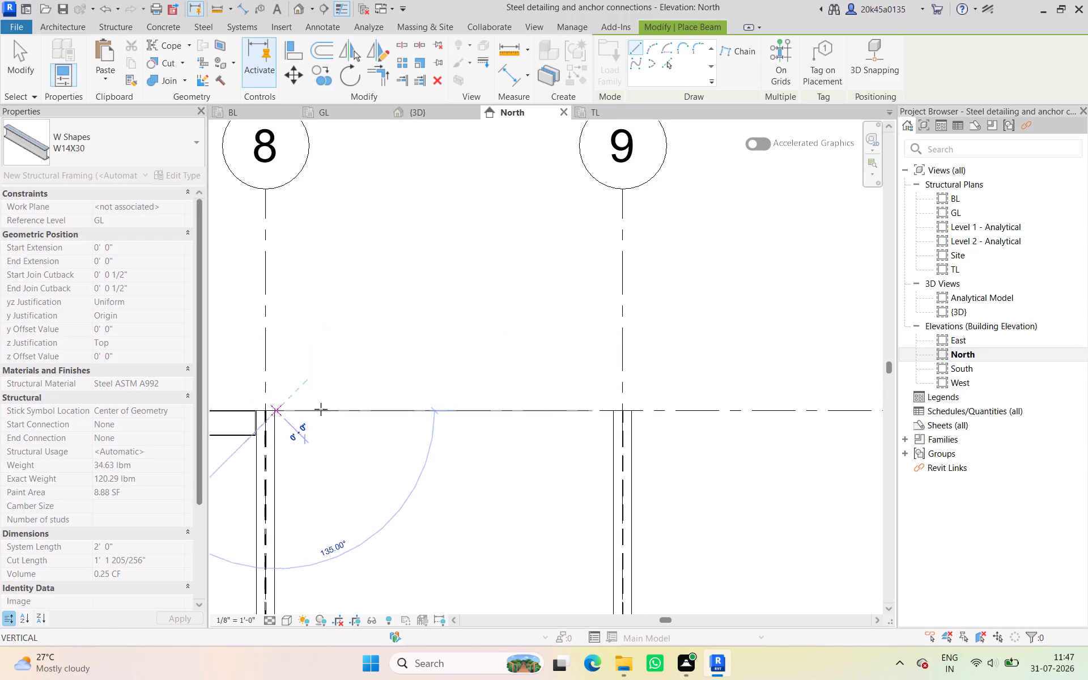
{"action": "left_click", "coordinate": [611, 411]}
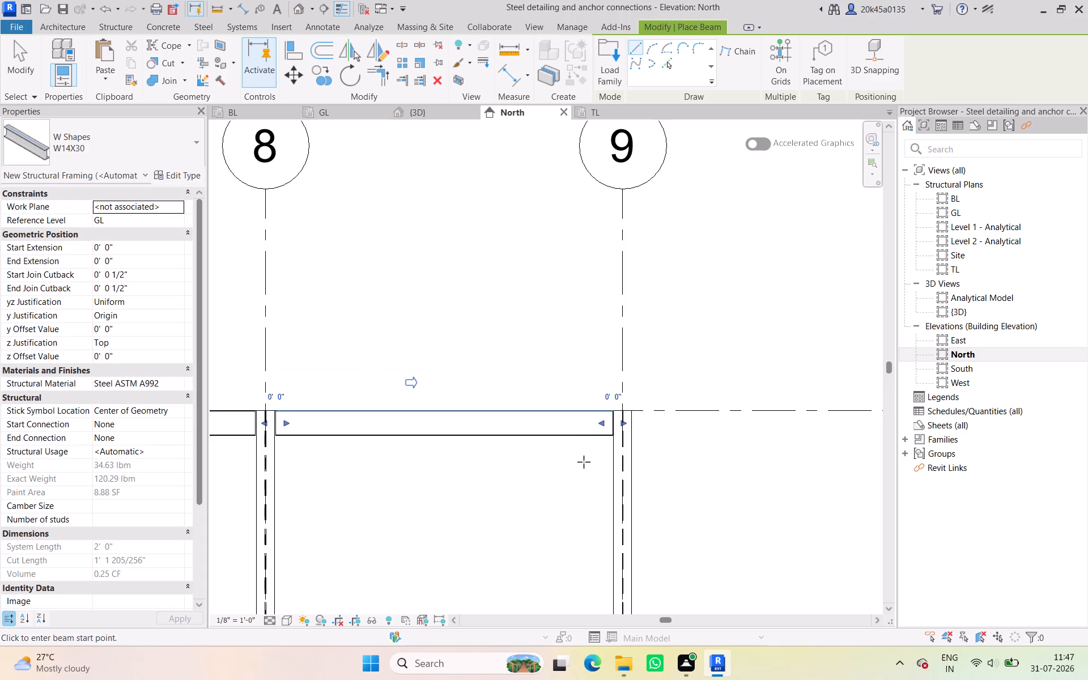
{"action": "middle_click_drag", "start_coordinate": [581, 475], "coordinate": [334, 487]}
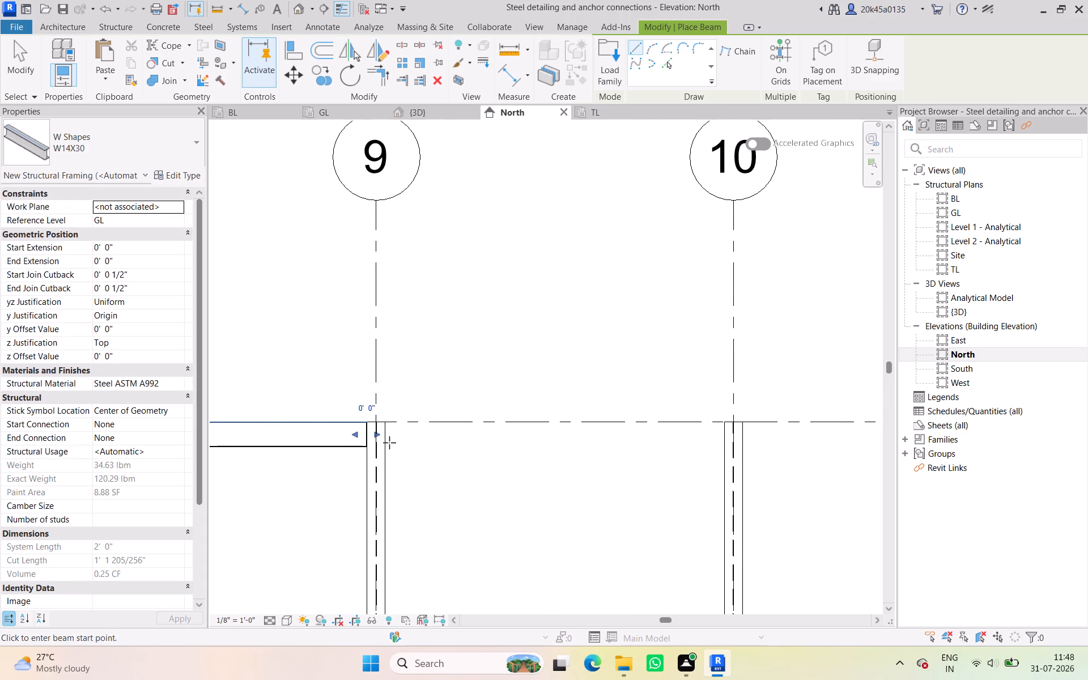
{"action": "left_click", "coordinate": [385, 426]}
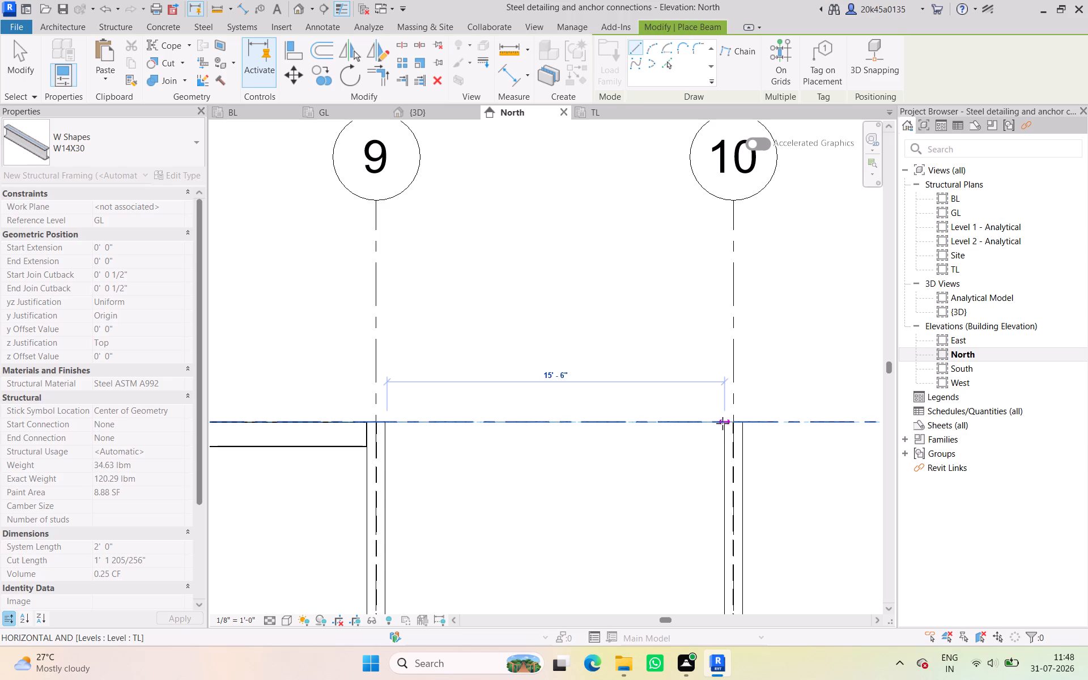
{"action": "scroll", "coordinate": [724, 424], "scroll_direction": "up", "scroll_amount": 5}
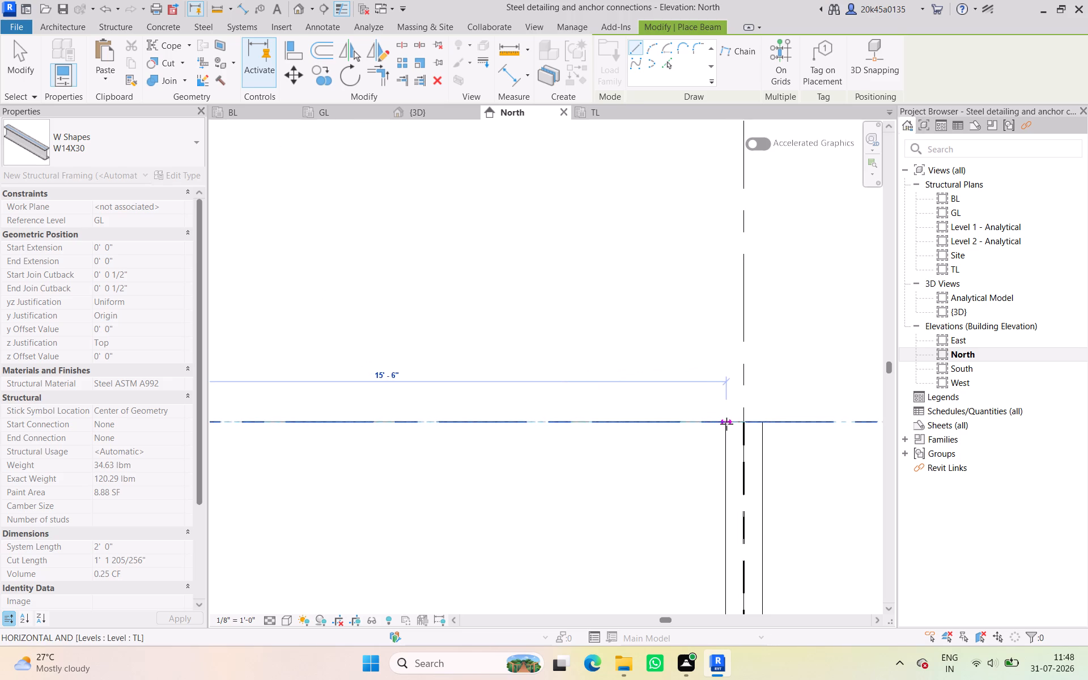
{"action": "left_click", "coordinate": [726, 424]}
{"action": "middle_click_drag", "start_coordinate": [704, 479], "coordinate": [321, 501]}
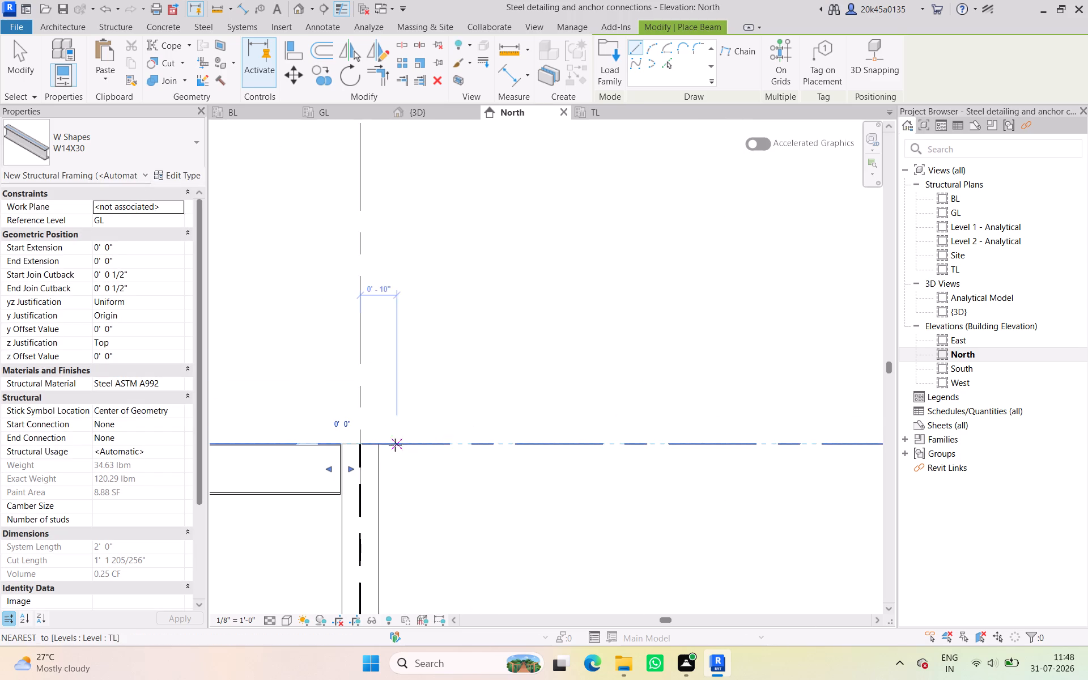
{"action": "left_click", "coordinate": [379, 448]}
{"action": "middle_click_drag", "start_coordinate": [601, 484], "coordinate": [175, 499]}
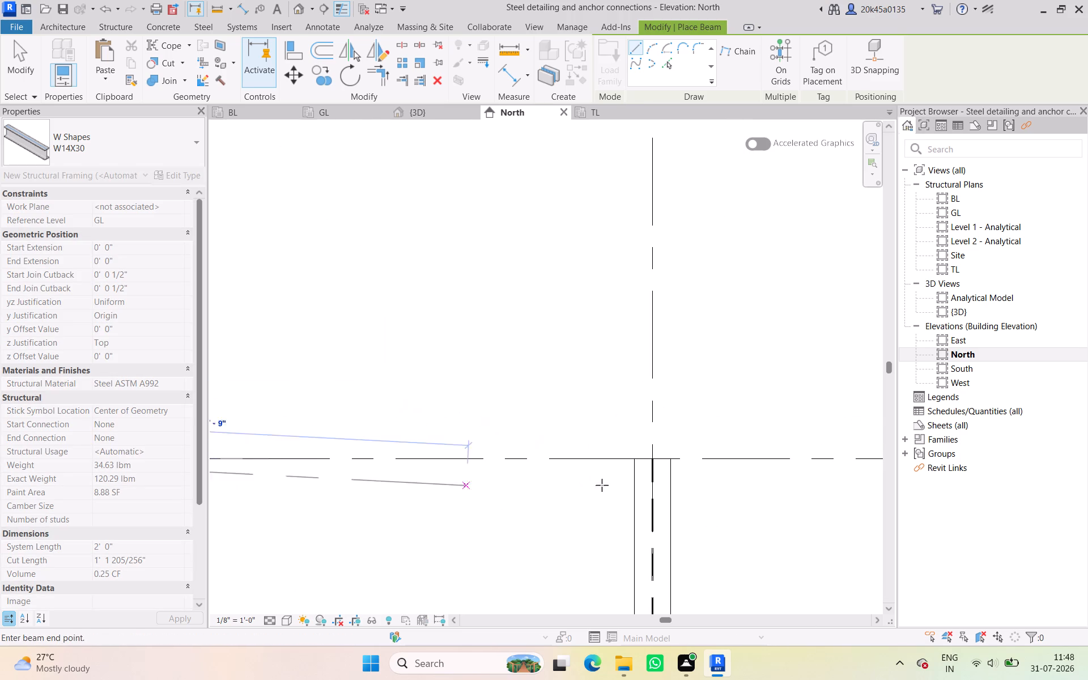
{"action": "left_click", "coordinate": [635, 460]}
{"action": "scroll", "coordinate": [542, 471], "scroll_direction": "down", "scroll_amount": 5}
{"action": "middle_click_drag", "start_coordinate": [542, 473], "coordinate": [913, 453]}
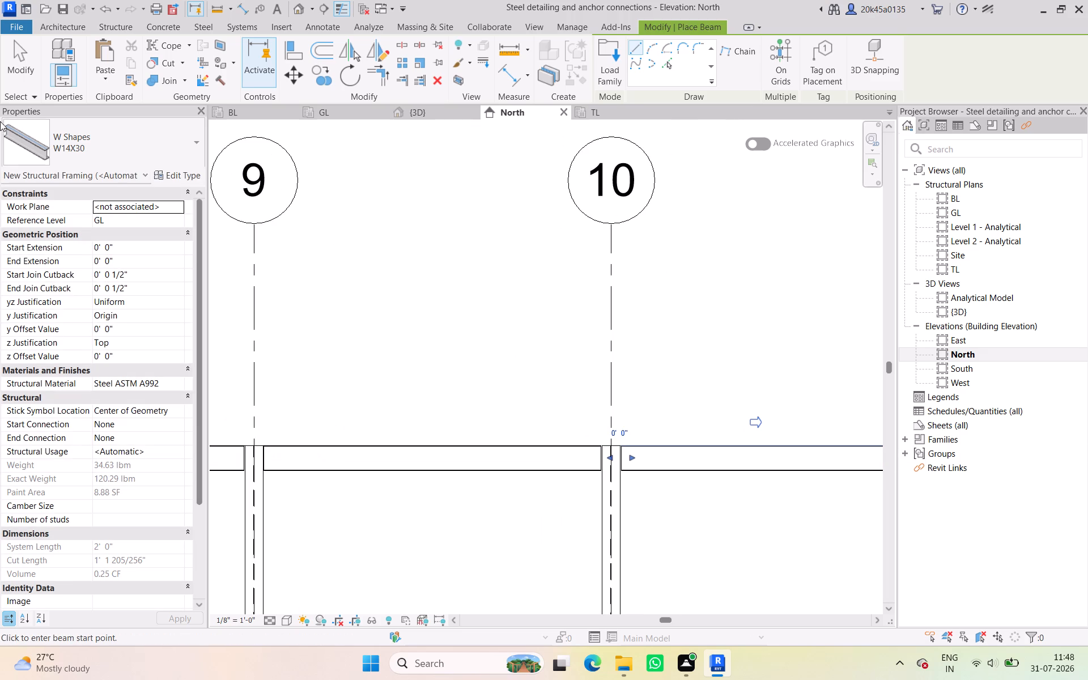
{"action": "left_click", "coordinate": [20, 67]}
Review the new row of level TL beams in the North elevation and the 3D view.
{"action": "scroll", "coordinate": [291, 405], "scroll_direction": "down", "scroll_amount": 3}
{"action": "middle_click_drag", "start_coordinate": [307, 410], "coordinate": [676, 419]}
{"action": "scroll", "coordinate": [501, 419], "scroll_direction": "down", "scroll_amount": 2}
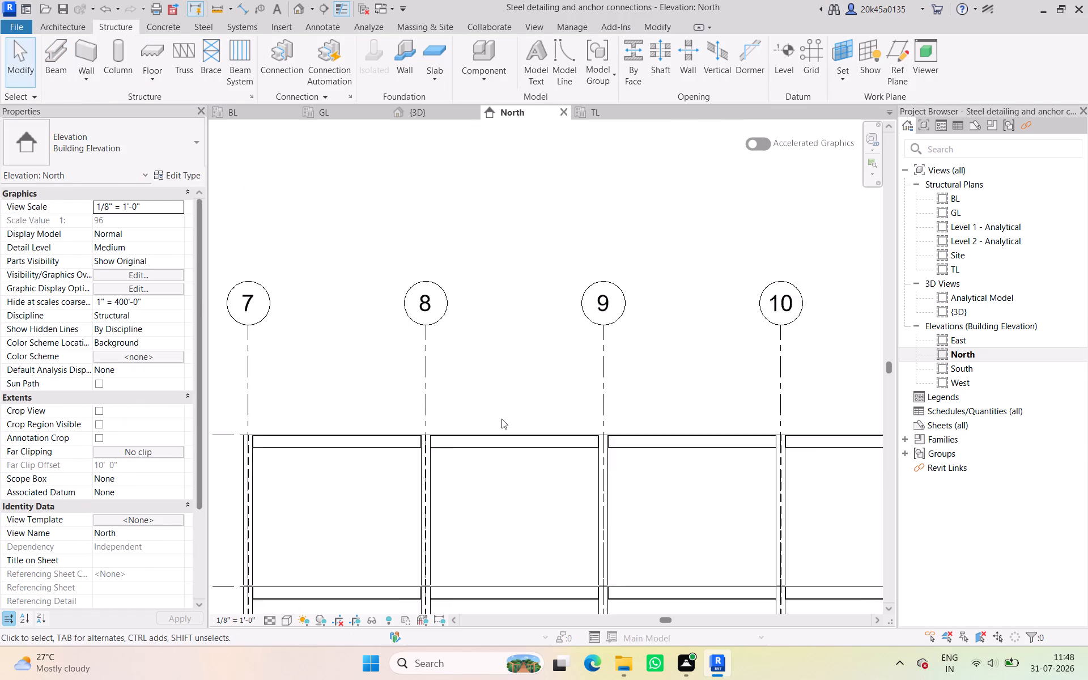
{"action": "scroll", "coordinate": [501, 419], "scroll_direction": "down", "scroll_amount": 2}
{"action": "middle_click_drag", "start_coordinate": [501, 419], "coordinate": [643, 399]}
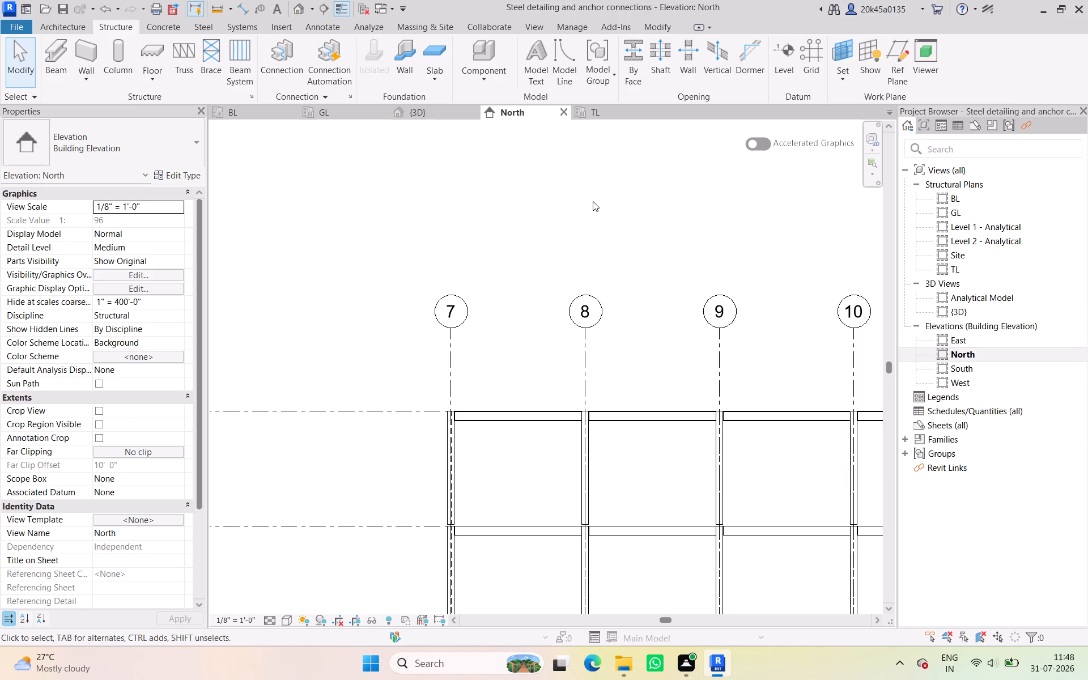
{"action": "scroll", "coordinate": [530, 303], "scroll_direction": "down", "scroll_amount": 3}
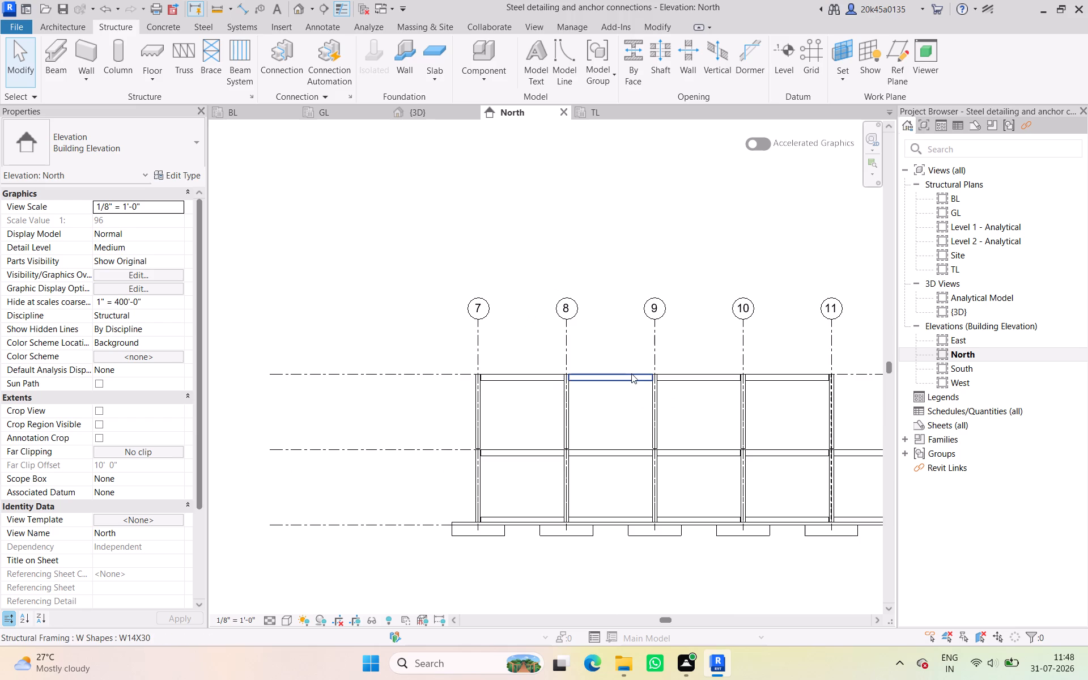
{"action": "left_click", "coordinate": [423, 114]}
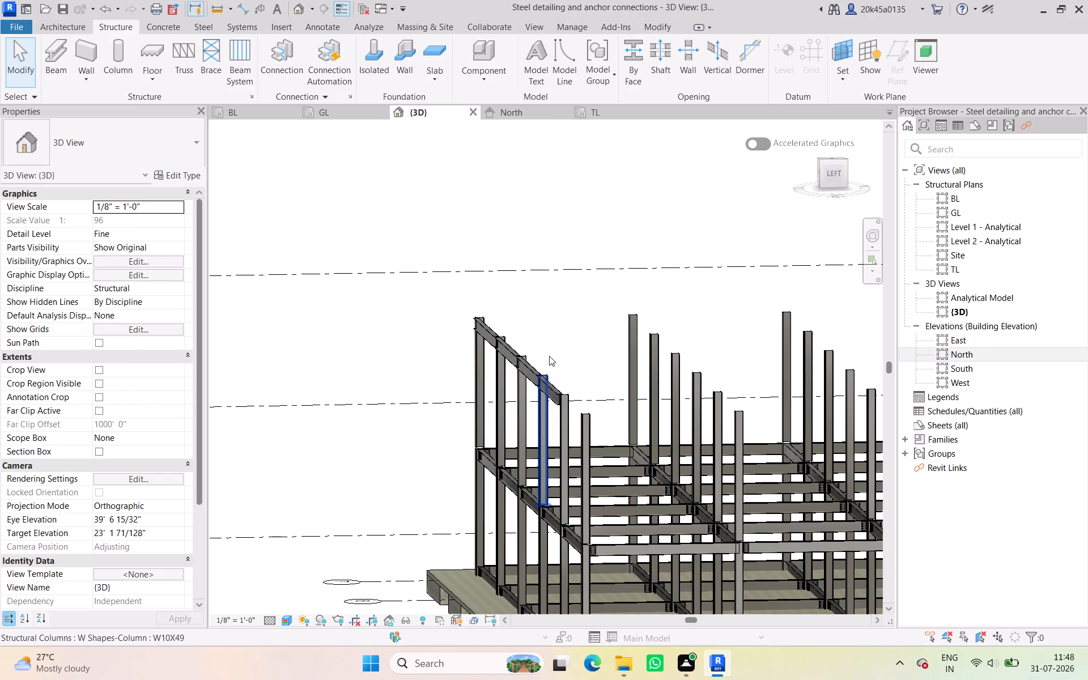
Examine the level TL beam row and the surrounding columns in the 3D view from several sides.
{"action": "left_click", "coordinate": [536, 230]}
{"action": "middle_click_drag", "start_coordinate": [582, 398], "coordinate": [711, 419], "text": "shift"}
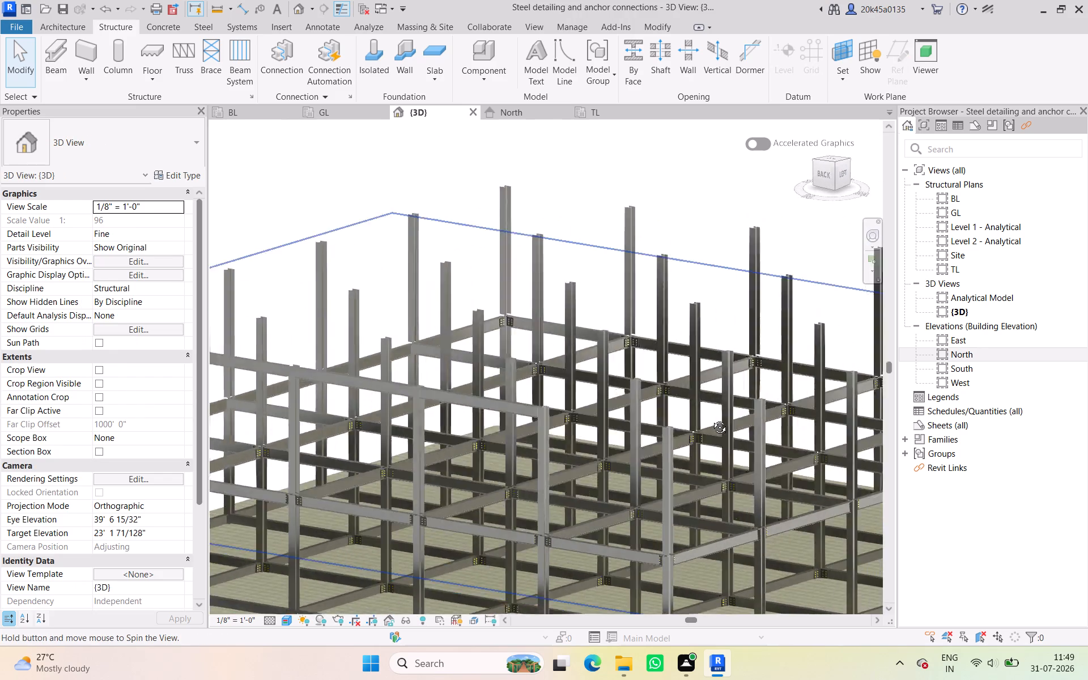
{"action": "middle_click_drag", "start_coordinate": [711, 419], "coordinate": [738, 419], "text": "shift"}
{"action": "scroll", "coordinate": [728, 416], "scroll_direction": "down", "scroll_amount": 5}
{"action": "middle_click_drag", "start_coordinate": [718, 409], "coordinate": [688, 303]}
{"action": "middle_click_drag", "start_coordinate": [602, 479], "coordinate": [623, 491], "text": "shift"}
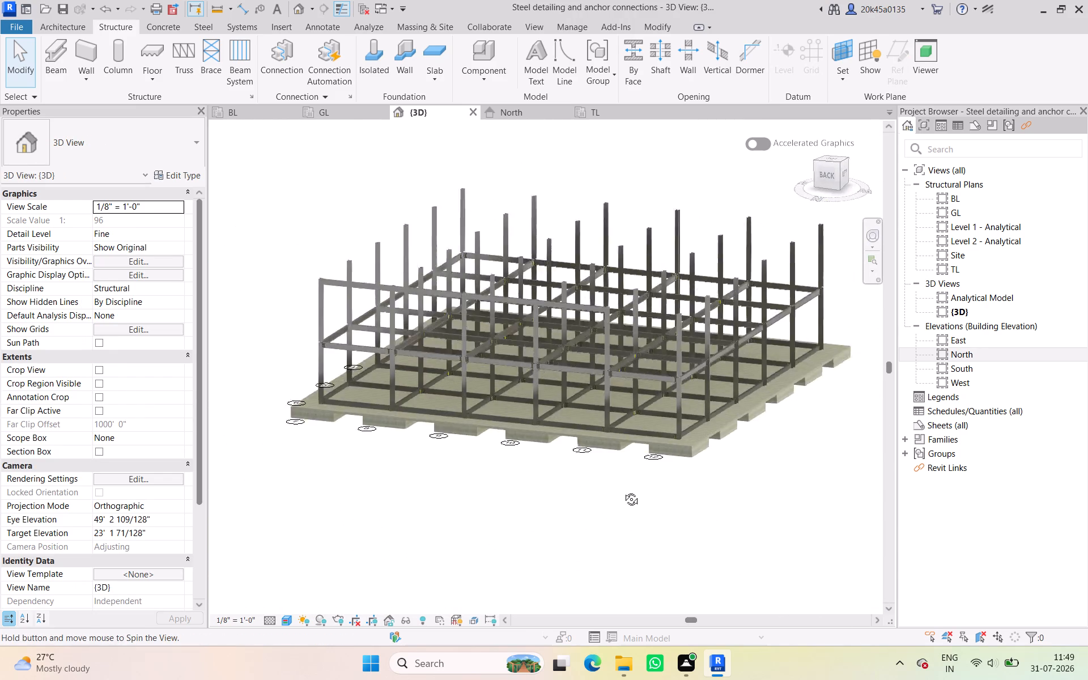
{"action": "middle_click_drag", "start_coordinate": [623, 491], "coordinate": [742, 504], "text": "shift"}
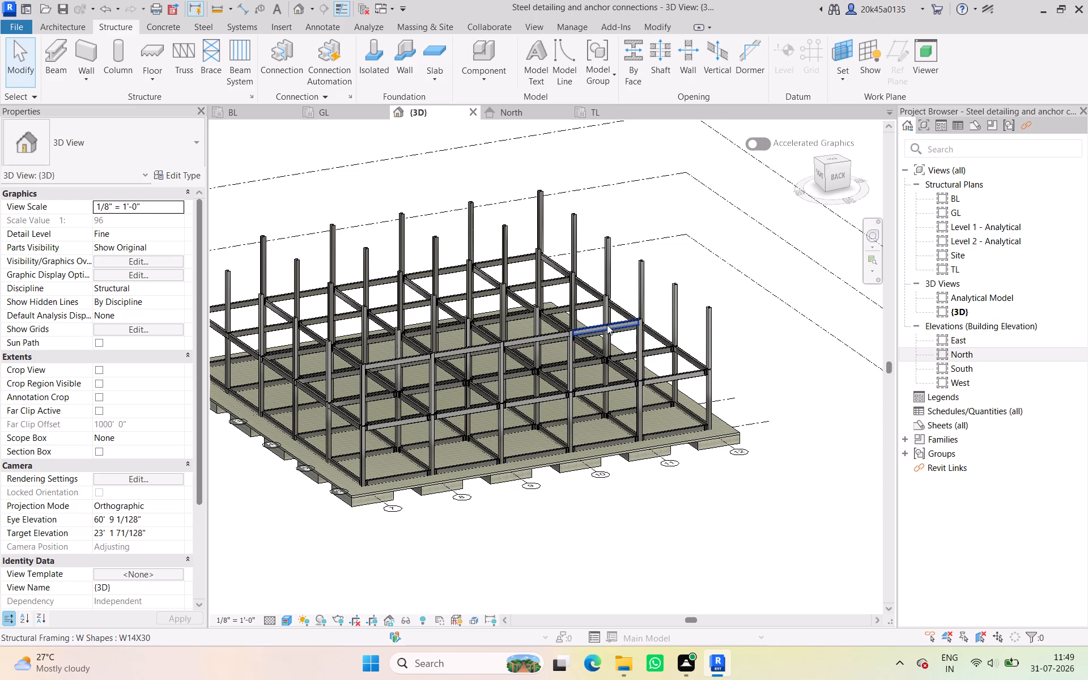
{"action": "scroll", "coordinate": [607, 325], "scroll_direction": "up", "scroll_amount": 4}
{"action": "scroll", "coordinate": [619, 346], "scroll_direction": "down", "scroll_amount": 4}
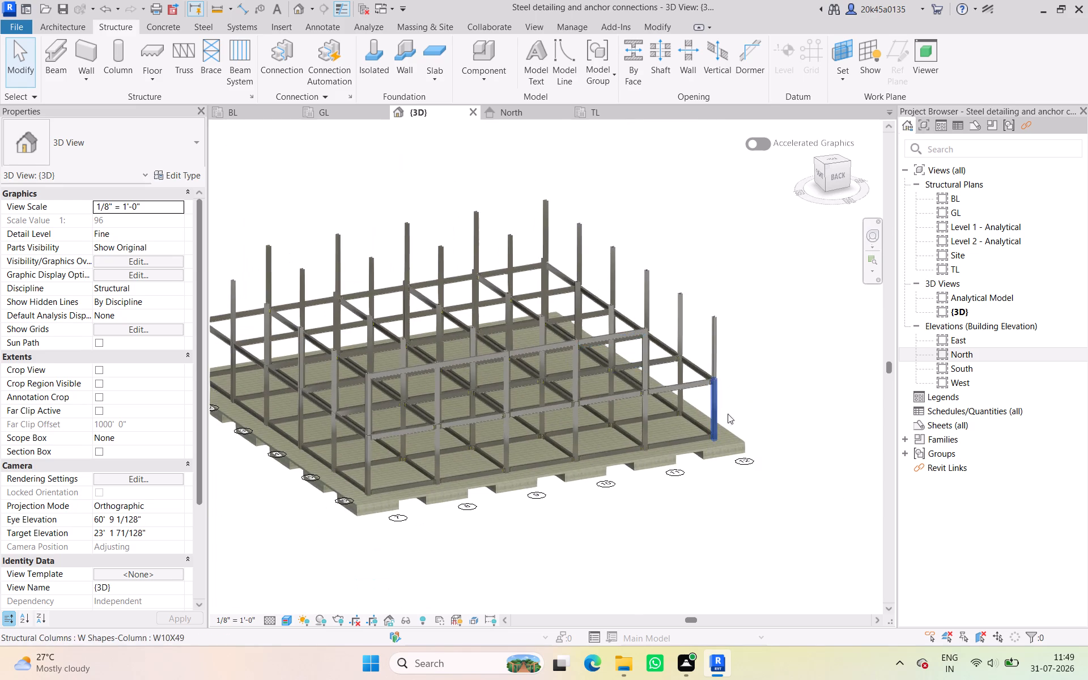
{"action": "middle_click_drag", "start_coordinate": [728, 420], "coordinate": [508, 420], "text": "shift"}
{"action": "scroll", "coordinate": [566, 302], "scroll_direction": "up", "scroll_amount": 4}
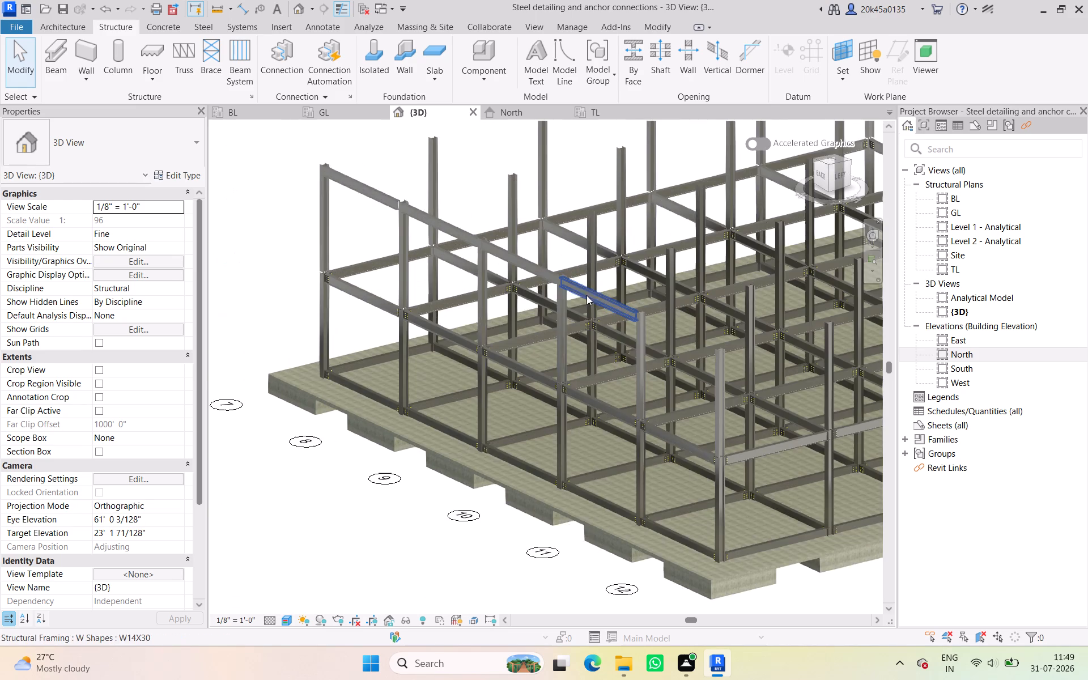
{"action": "middle_click_drag", "start_coordinate": [594, 295], "coordinate": [432, 413]}
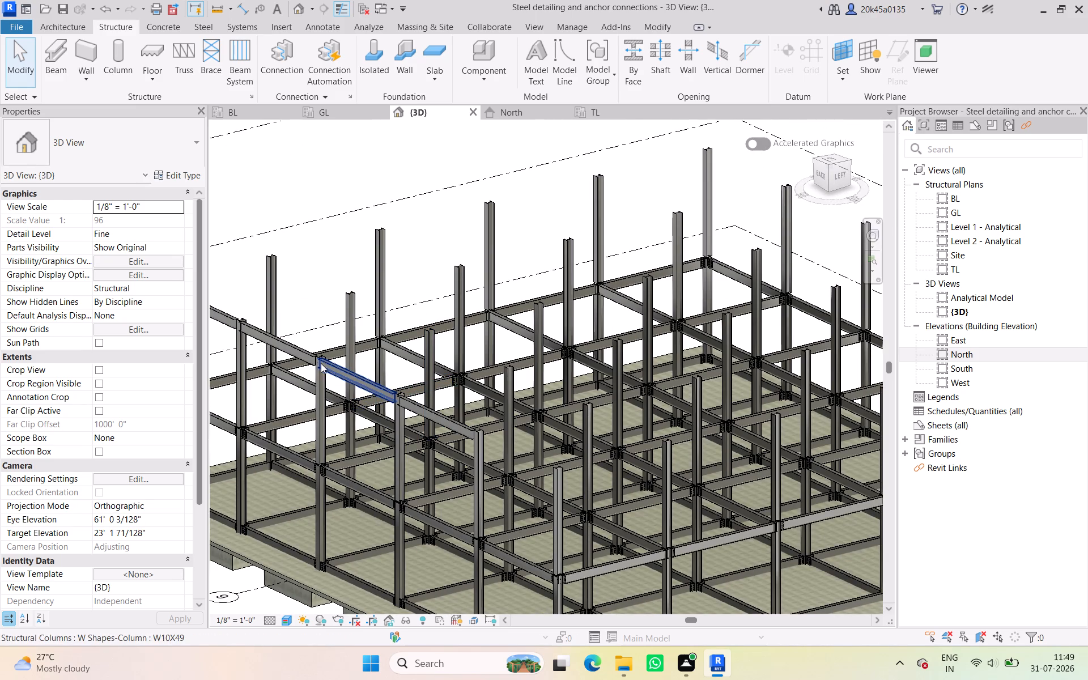
{"action": "scroll", "coordinate": [310, 396], "scroll_direction": "down", "scroll_amount": 2}
{"action": "middle_click_drag", "start_coordinate": [309, 396], "coordinate": [300, 390]}
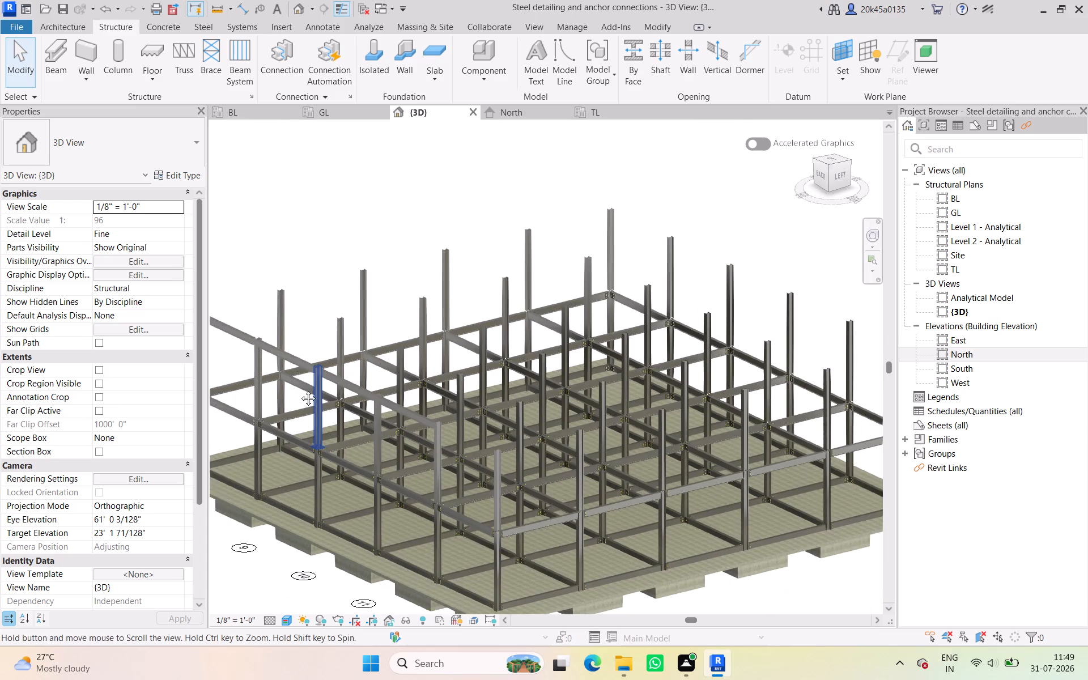
{"action": "middle_click_drag", "start_coordinate": [300, 390], "coordinate": [278, 305]}
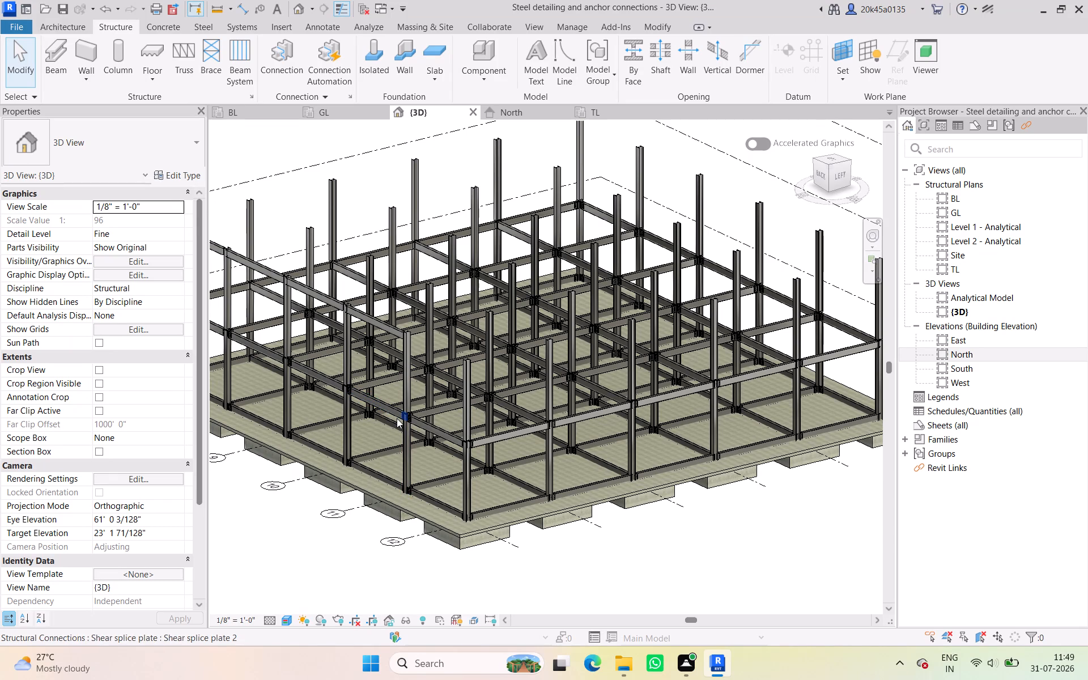
{"action": "scroll", "coordinate": [303, 453], "scroll_direction": "down", "scroll_amount": 4}
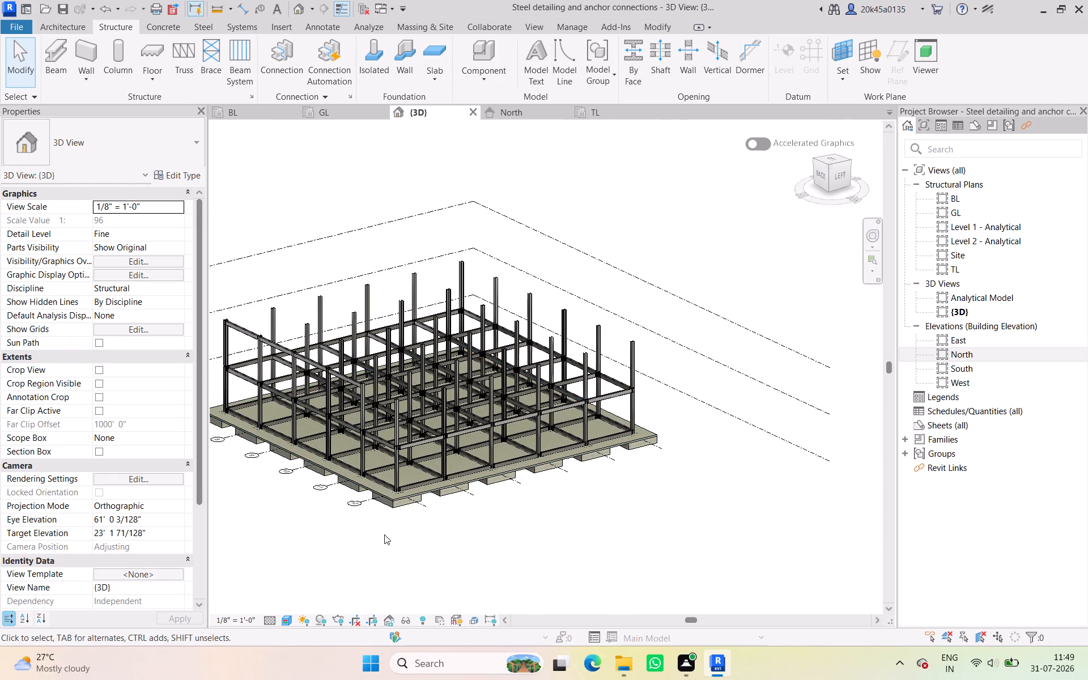
{"action": "middle_click_drag", "start_coordinate": [381, 538], "coordinate": [626, 548], "text": "shift"}
{"action": "scroll", "coordinate": [533, 542], "scroll_direction": "down", "scroll_amount": 3}
{"action": "middle_click_drag", "start_coordinate": [526, 541], "coordinate": [705, 505]}
{"action": "scroll", "coordinate": [568, 484], "scroll_direction": "up", "scroll_amount": 5}
{"action": "scroll", "coordinate": [497, 382], "scroll_direction": "up", "scroll_amount": 6}
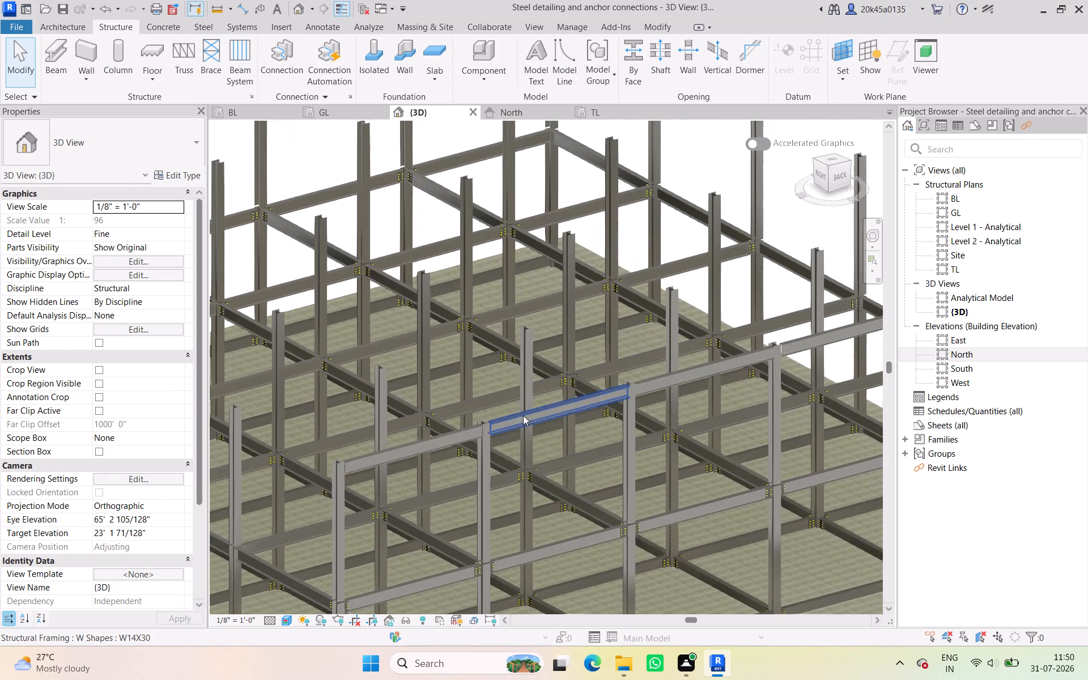
{"action": "middle_click_drag", "start_coordinate": [678, 377], "coordinate": [465, 459]}
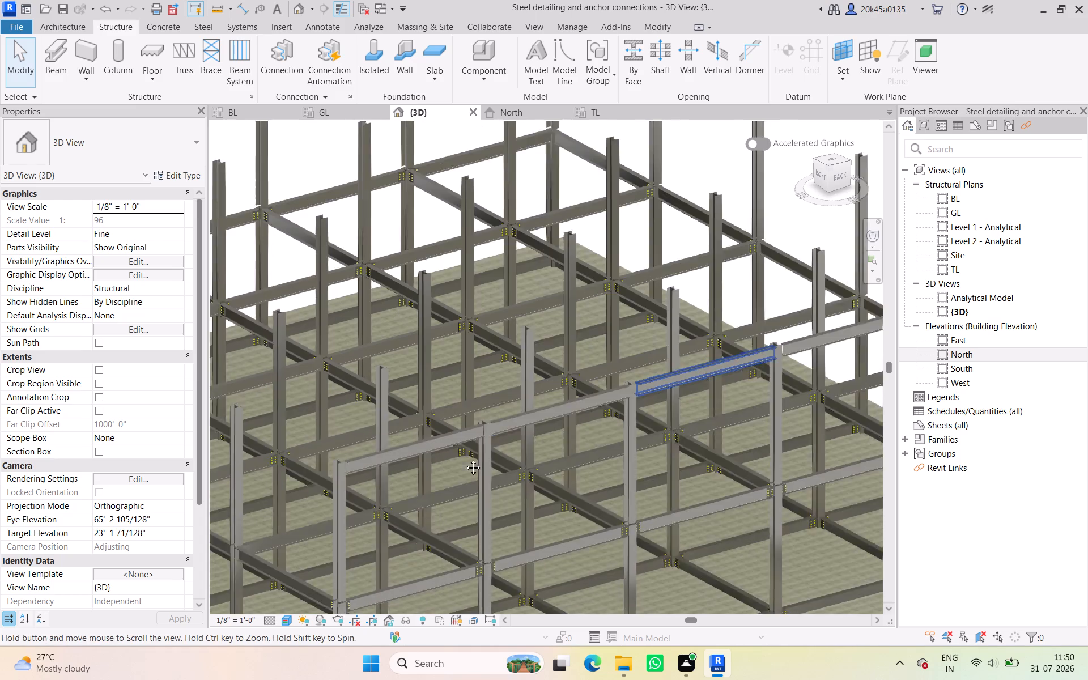
{"action": "middle_click_drag", "start_coordinate": [465, 459], "coordinate": [432, 465]}
{"action": "scroll", "coordinate": [592, 437], "scroll_direction": "down", "scroll_amount": 3}
{"action": "middle_click_drag", "start_coordinate": [592, 437], "coordinate": [705, 383]}
{"action": "scroll", "coordinate": [691, 484], "scroll_direction": "down", "scroll_amount": 3}
{"action": "middle_click_drag", "start_coordinate": [688, 484], "coordinate": [688, 436]}
{"action": "middle_click_drag", "start_coordinate": [734, 508], "coordinate": [734, 511], "text": "shift"}
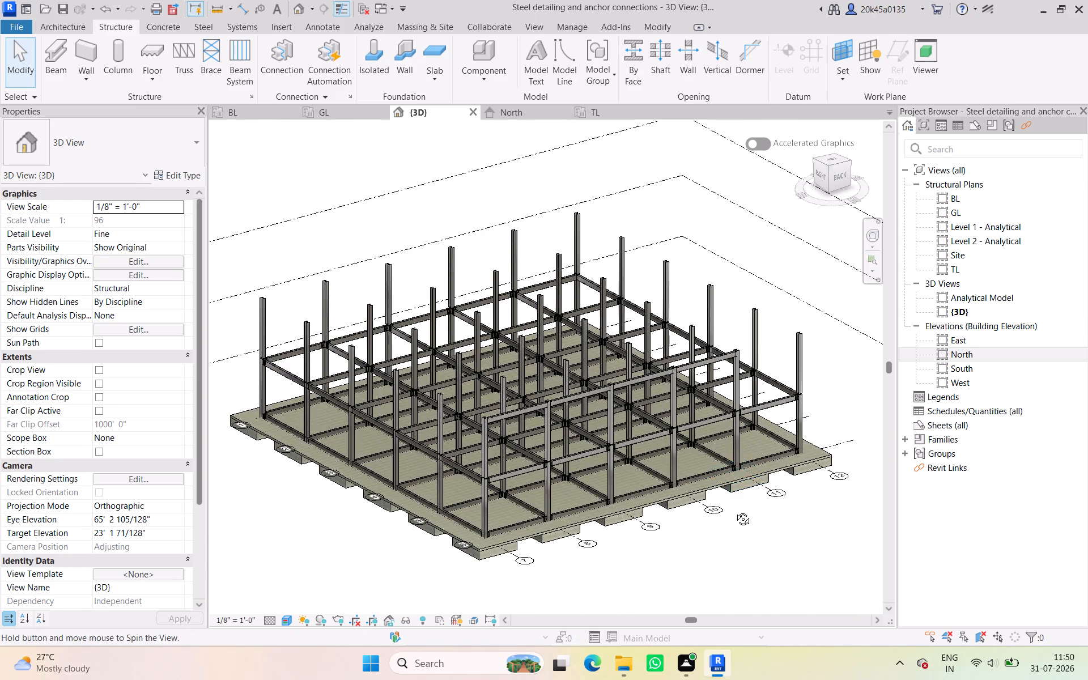
{"action": "middle_click_drag", "start_coordinate": [734, 511], "coordinate": [512, 456], "text": "shift"}
{"action": "scroll", "coordinate": [512, 456], "scroll_direction": "down", "scroll_amount": 2}
{"action": "middle_click_drag", "start_coordinate": [512, 456], "coordinate": [433, 470]}
{"action": "scroll", "coordinate": [487, 346], "scroll_direction": "up", "scroll_amount": 4}
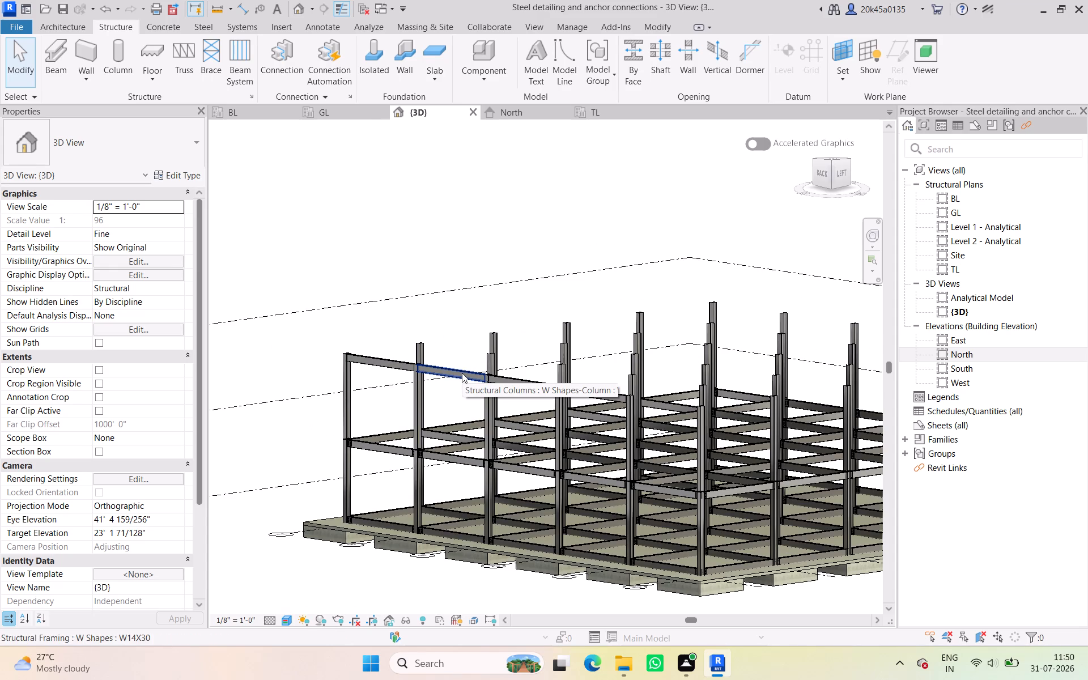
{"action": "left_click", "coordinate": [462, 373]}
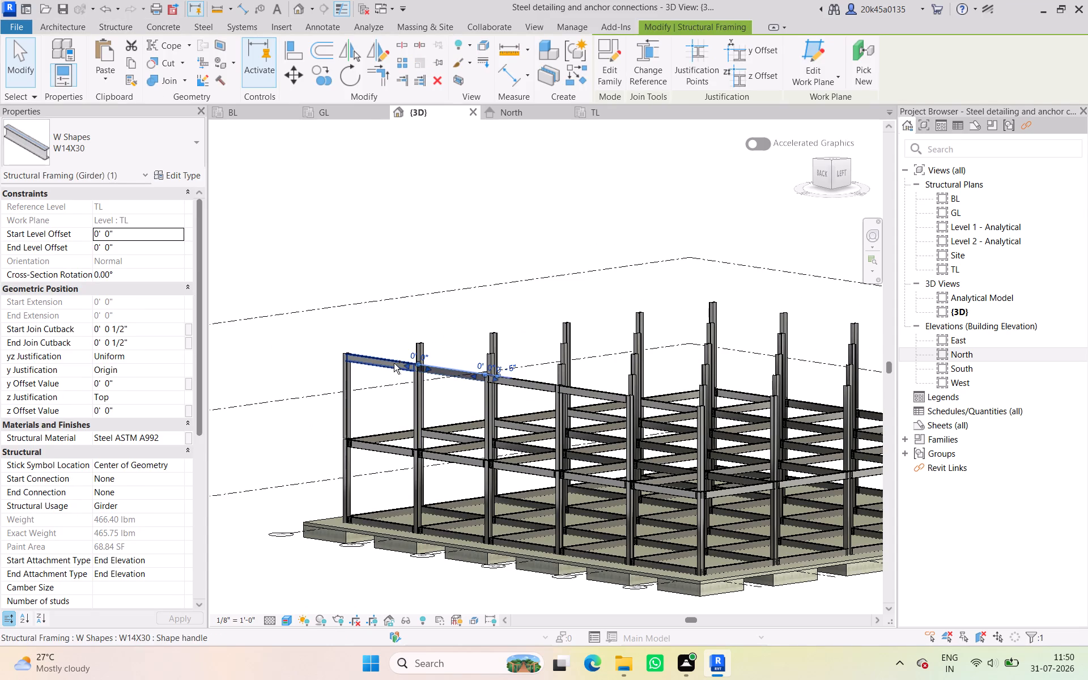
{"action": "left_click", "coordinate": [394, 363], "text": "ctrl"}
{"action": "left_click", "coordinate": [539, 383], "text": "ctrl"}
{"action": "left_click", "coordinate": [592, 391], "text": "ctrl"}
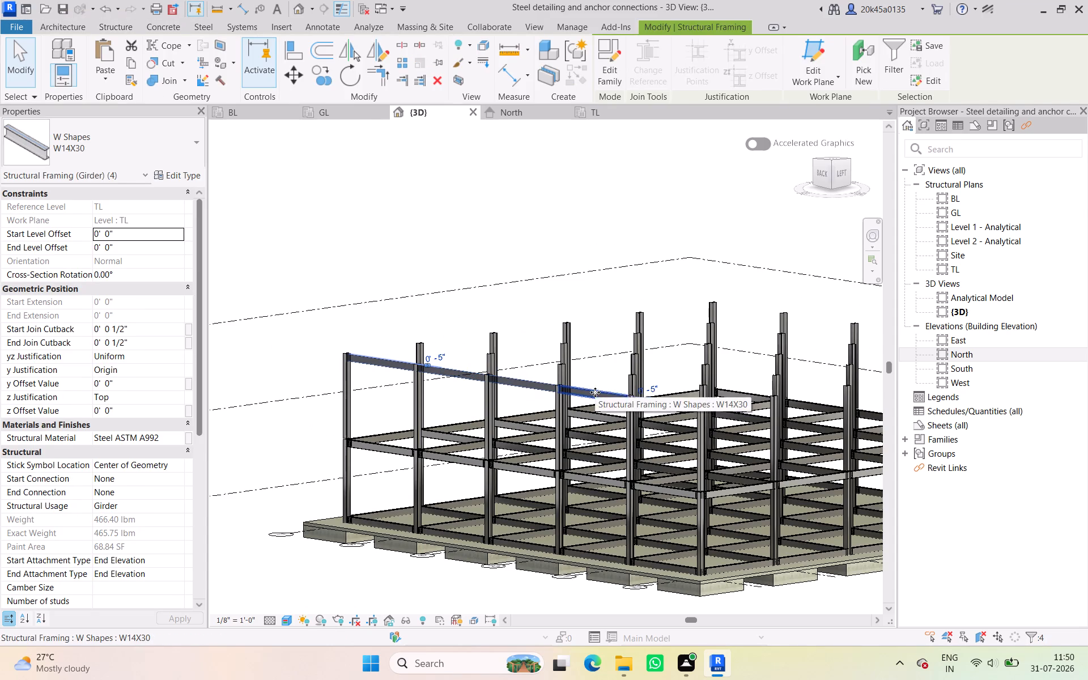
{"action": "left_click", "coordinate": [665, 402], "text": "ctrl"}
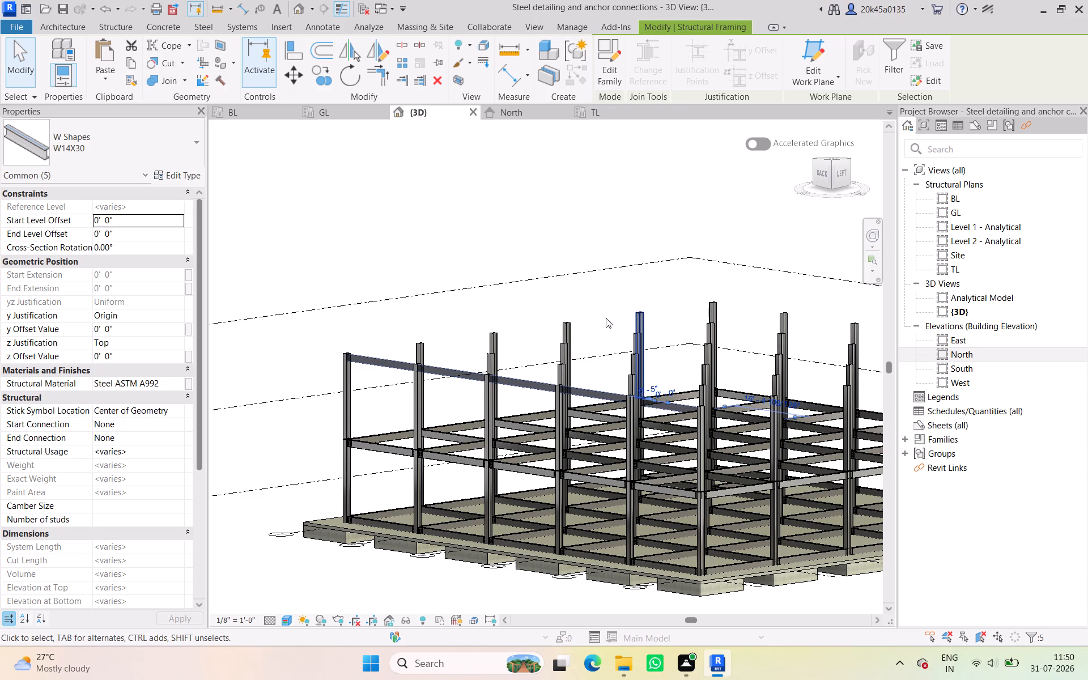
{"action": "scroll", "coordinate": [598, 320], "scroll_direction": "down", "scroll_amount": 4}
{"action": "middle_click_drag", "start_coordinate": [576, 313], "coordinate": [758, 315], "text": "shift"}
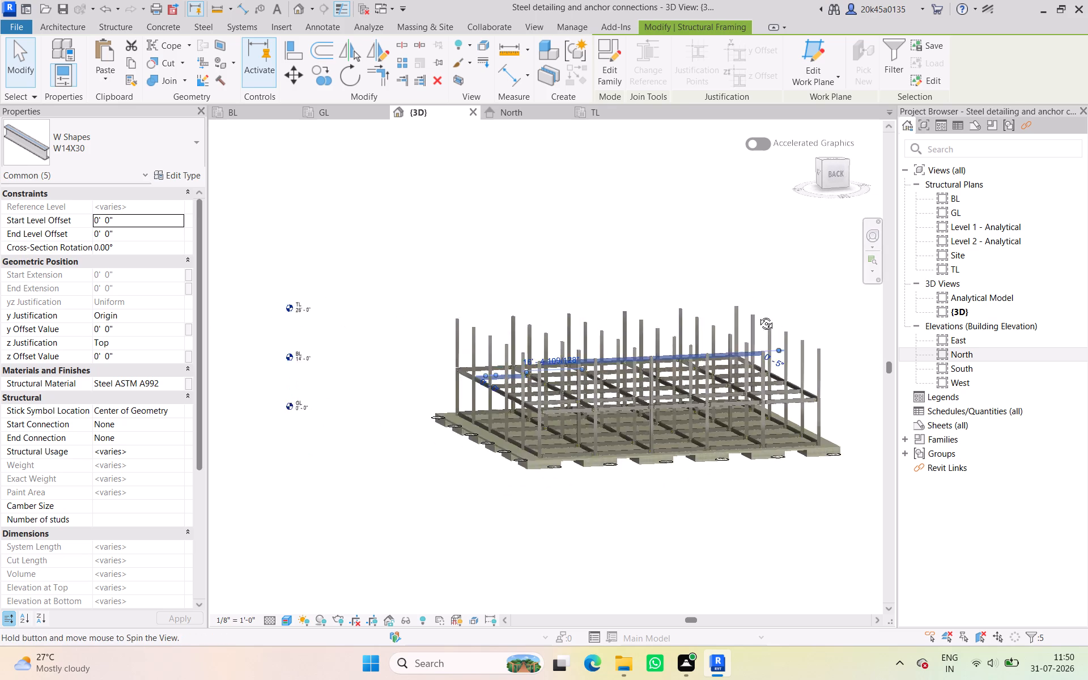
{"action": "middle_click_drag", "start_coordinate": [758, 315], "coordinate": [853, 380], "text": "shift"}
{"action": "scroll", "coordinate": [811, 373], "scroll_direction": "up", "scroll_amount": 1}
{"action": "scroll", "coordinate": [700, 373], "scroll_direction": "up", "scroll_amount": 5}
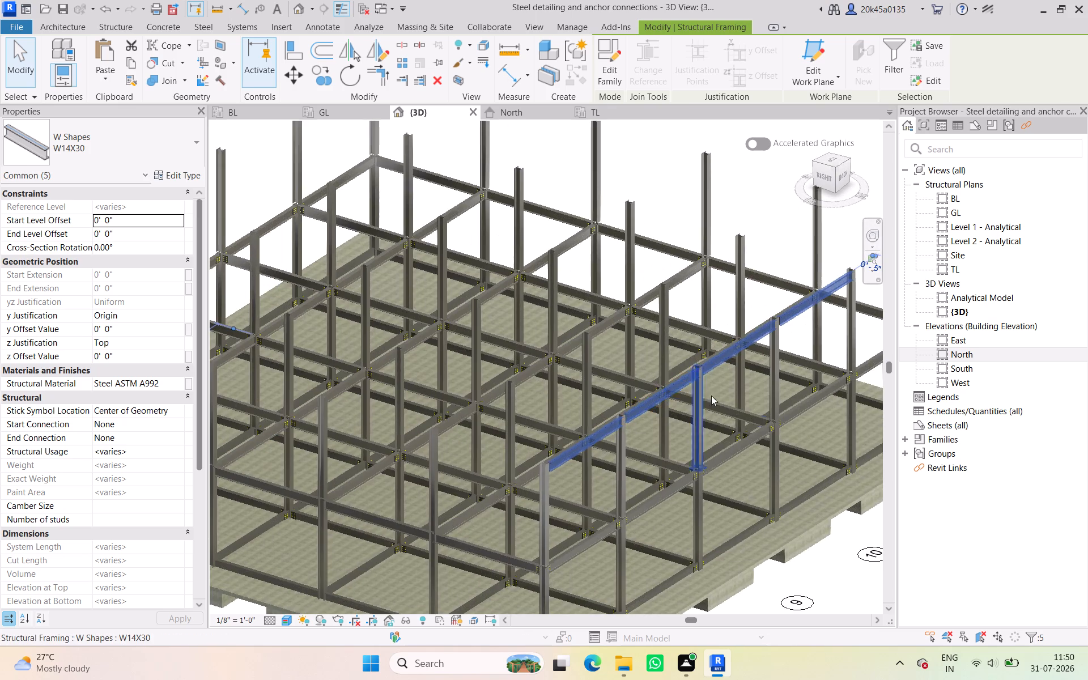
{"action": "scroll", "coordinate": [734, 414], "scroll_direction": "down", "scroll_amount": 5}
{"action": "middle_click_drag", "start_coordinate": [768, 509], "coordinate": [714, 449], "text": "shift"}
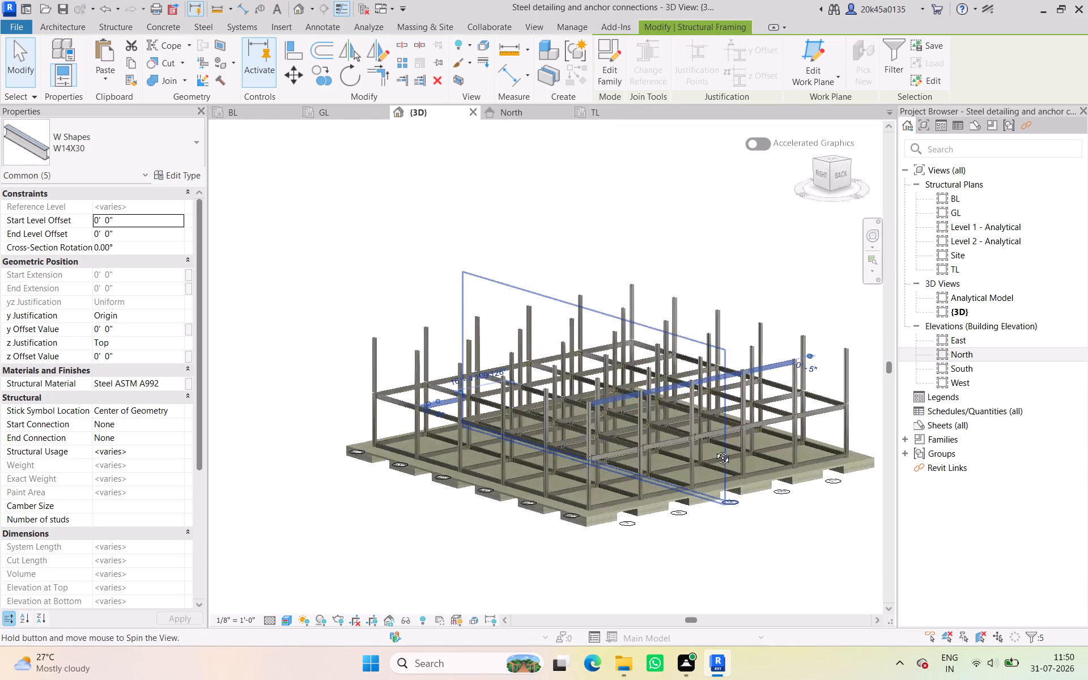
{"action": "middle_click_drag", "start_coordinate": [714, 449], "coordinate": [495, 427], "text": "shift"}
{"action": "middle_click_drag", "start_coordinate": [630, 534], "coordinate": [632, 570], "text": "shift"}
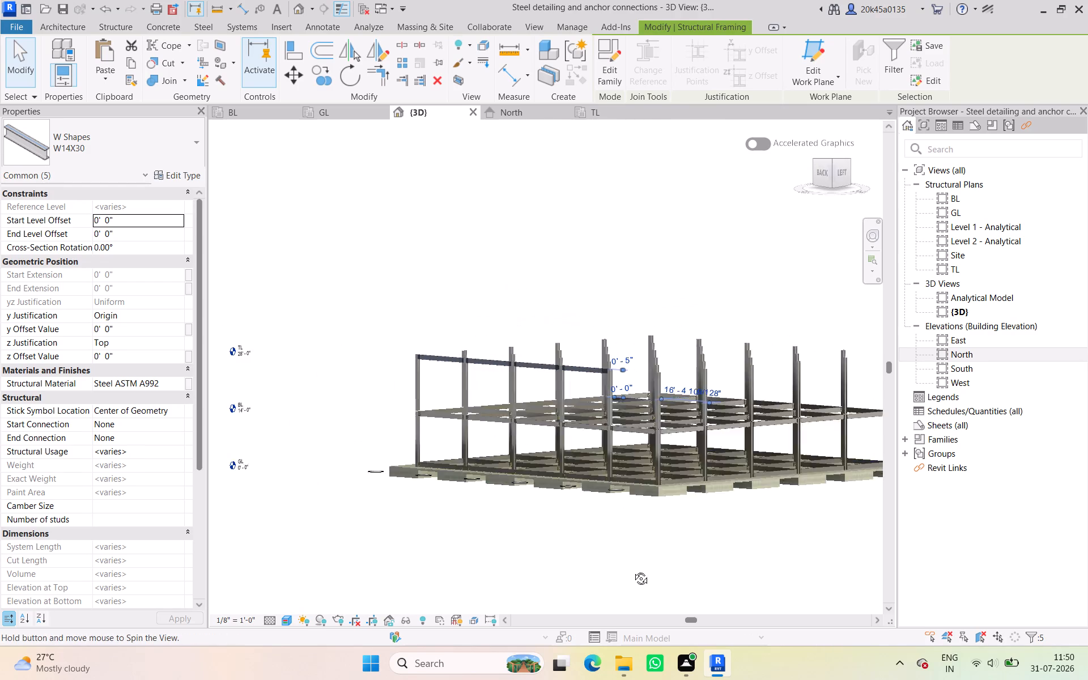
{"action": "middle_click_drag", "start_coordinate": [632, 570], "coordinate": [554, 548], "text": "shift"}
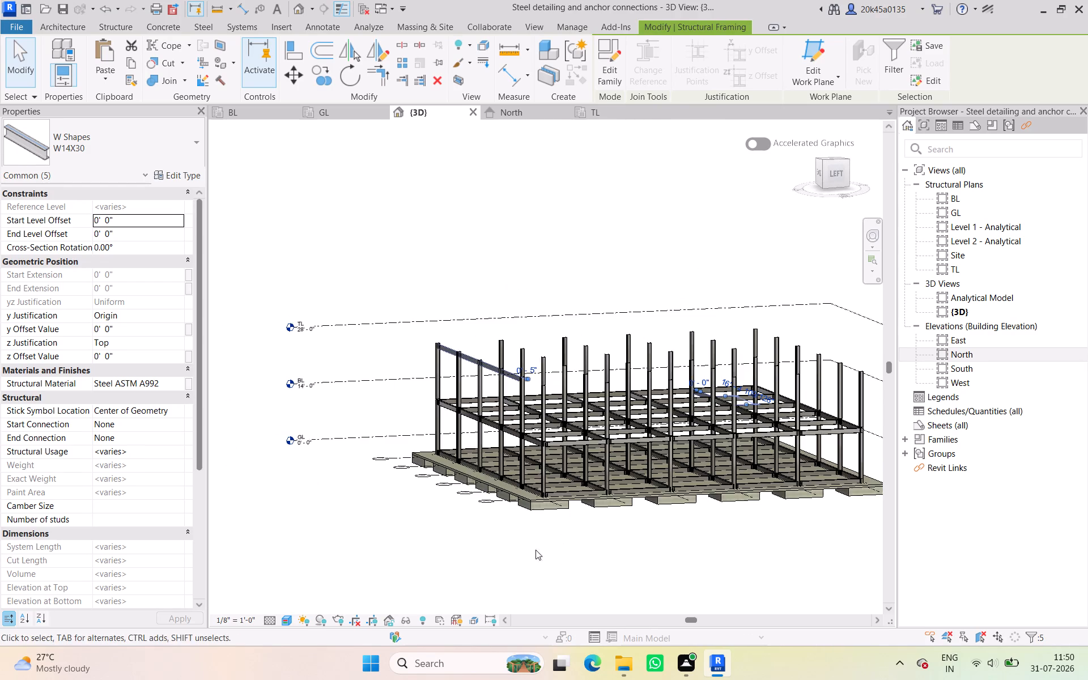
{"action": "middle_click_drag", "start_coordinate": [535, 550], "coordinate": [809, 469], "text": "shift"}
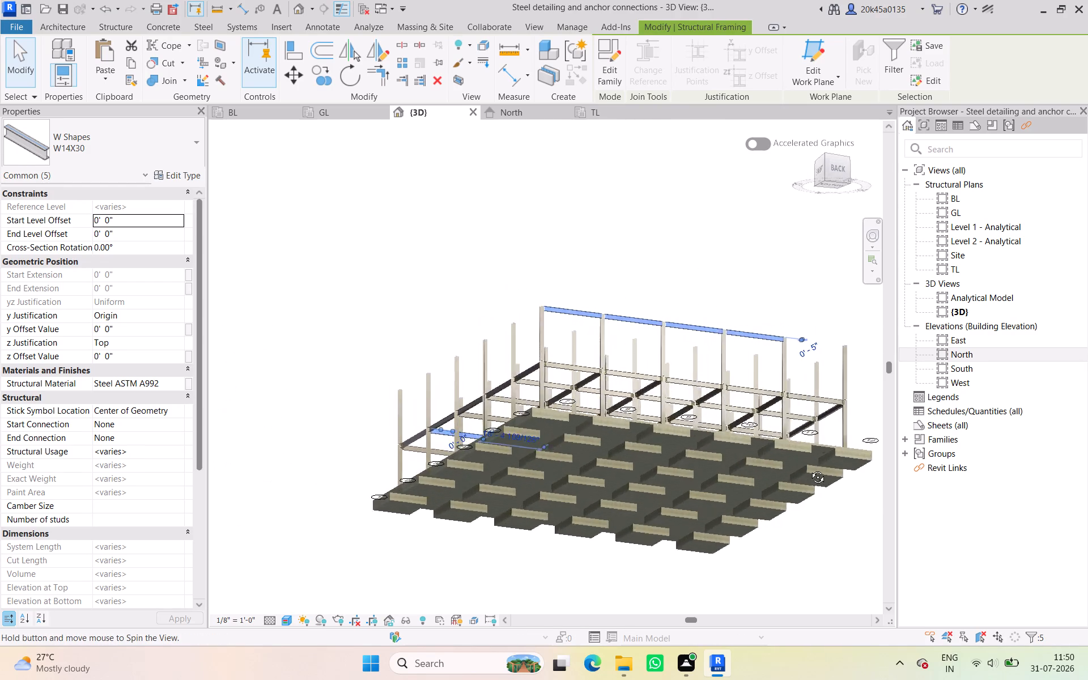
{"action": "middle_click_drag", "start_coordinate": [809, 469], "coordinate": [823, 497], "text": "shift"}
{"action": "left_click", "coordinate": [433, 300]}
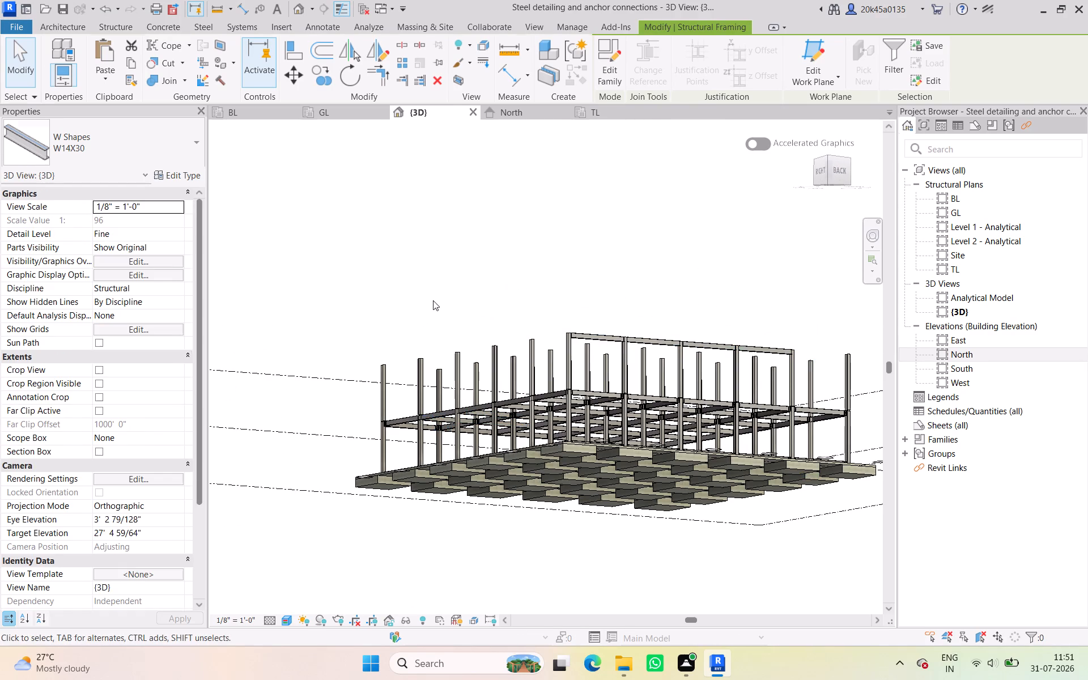
Select the four W14X30 beams along level TL, inspect the row from all around the frame, and clear the selection.
{"action": "left_click", "coordinate": [605, 337]}
{"action": "left_click", "coordinate": [649, 340], "text": "ctrl"}
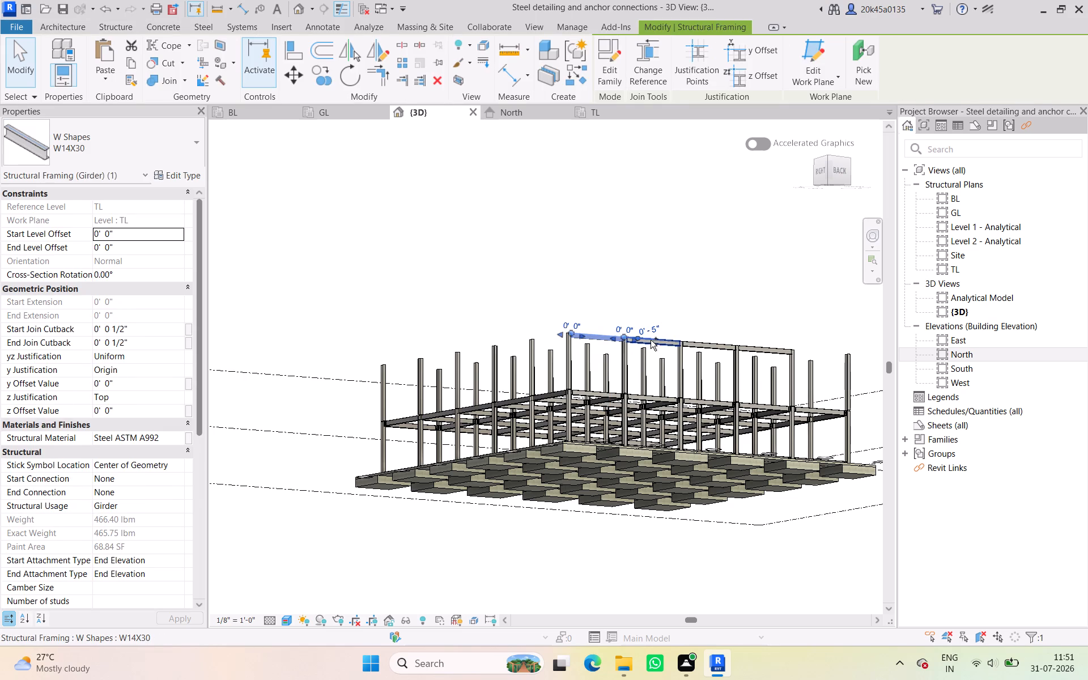
{"action": "left_click", "coordinate": [705, 342], "text": "ctrl"}
{"action": "left_click", "coordinate": [759, 347], "text": "ctrl"}
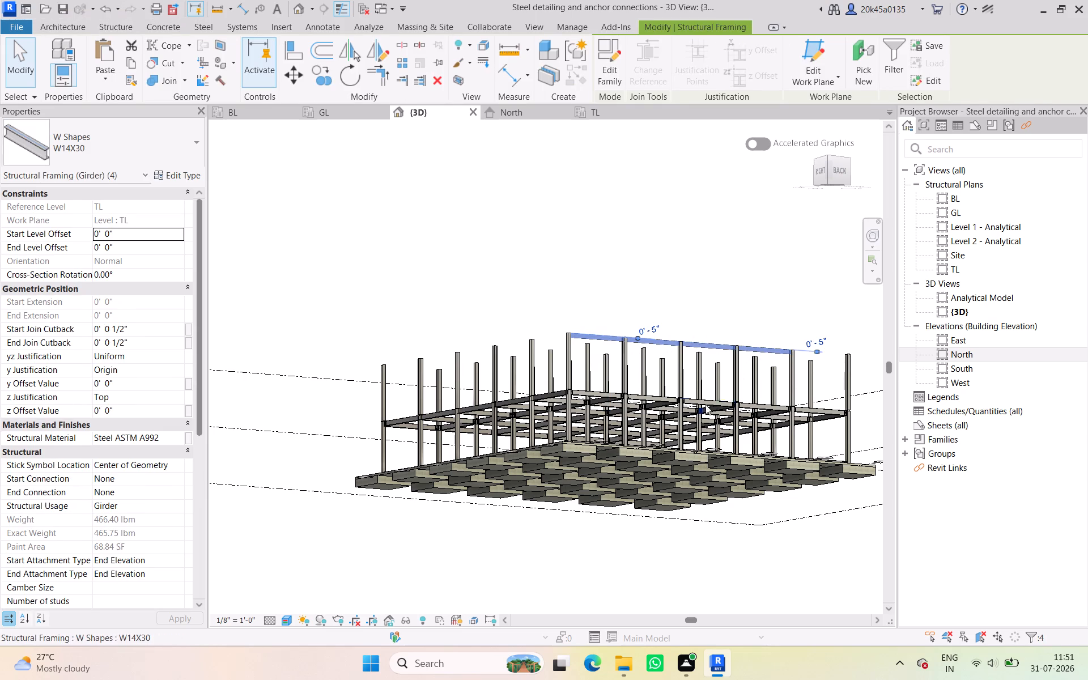
{"action": "scroll", "coordinate": [702, 408], "scroll_direction": "down", "scroll_amount": 3}
{"action": "middle_click_drag", "start_coordinate": [700, 413], "coordinate": [511, 511]}
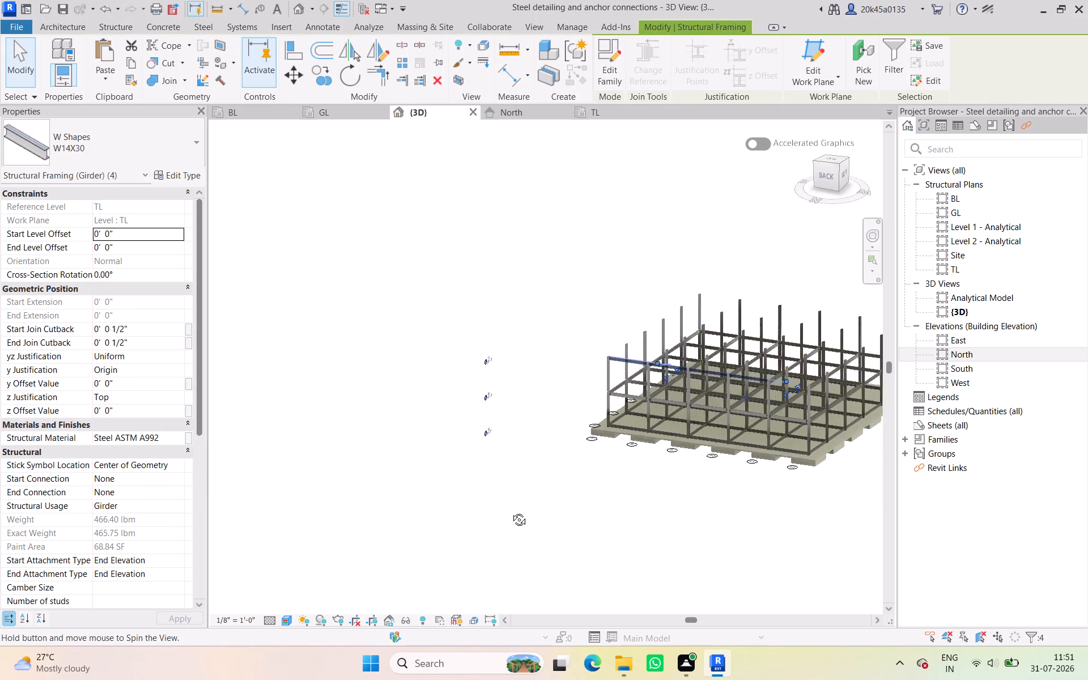
{"action": "middle_click_drag", "start_coordinate": [511, 511], "coordinate": [840, 512]}
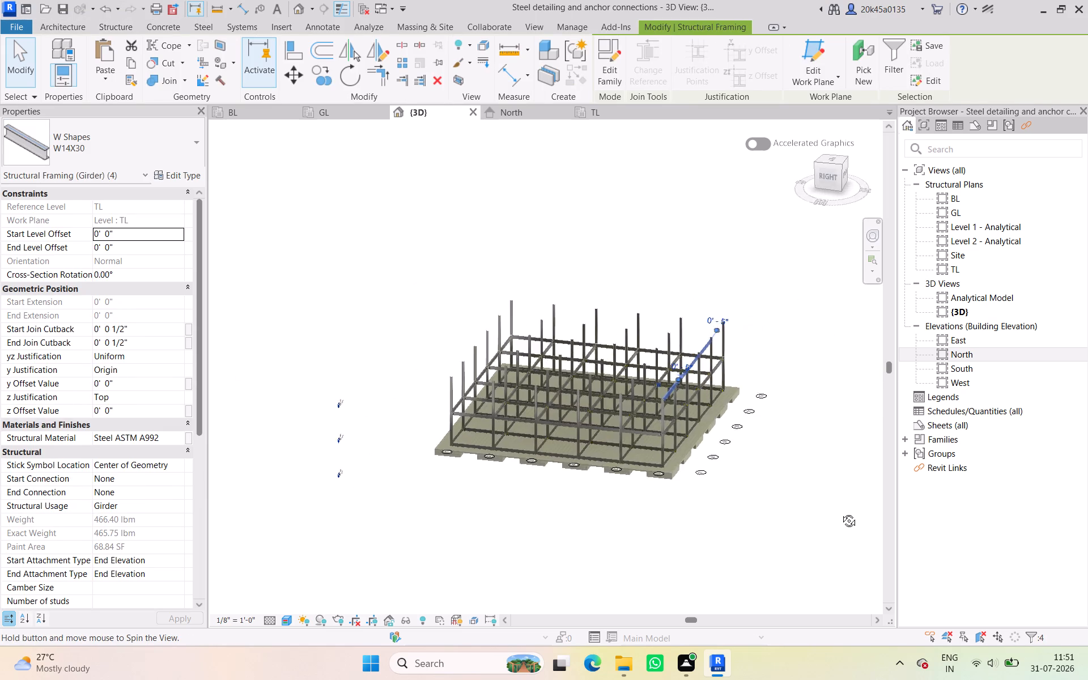
{"action": "middle_click_drag", "start_coordinate": [840, 512], "coordinate": [1031, 504]}
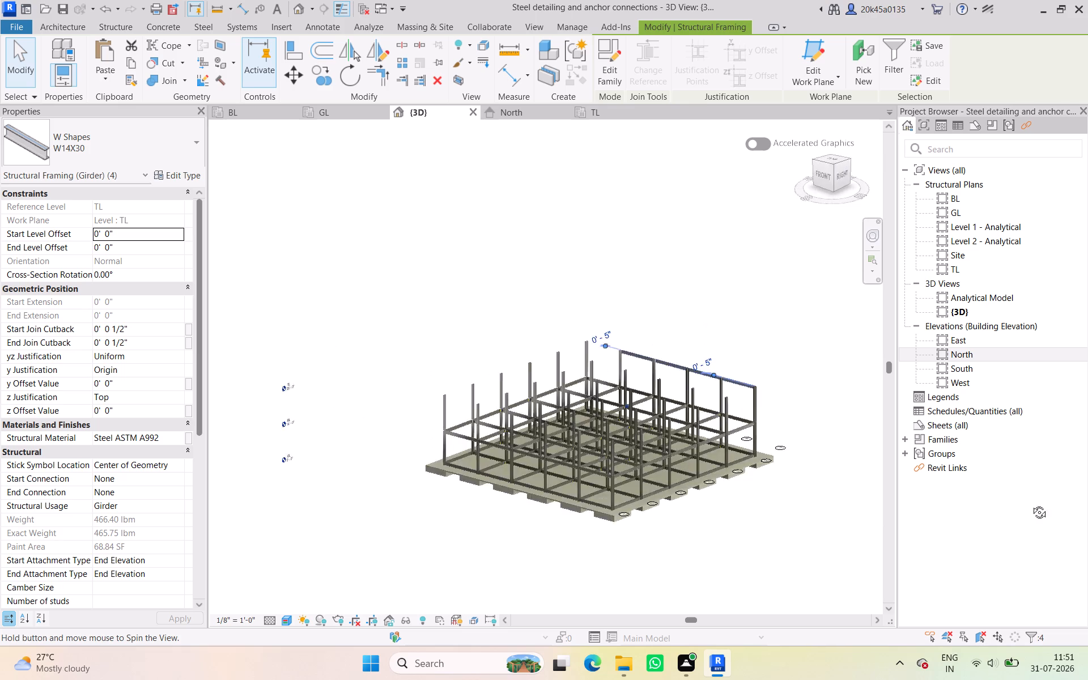
{"action": "middle_click_drag", "start_coordinate": [1031, 504], "coordinate": [1087, 499]}
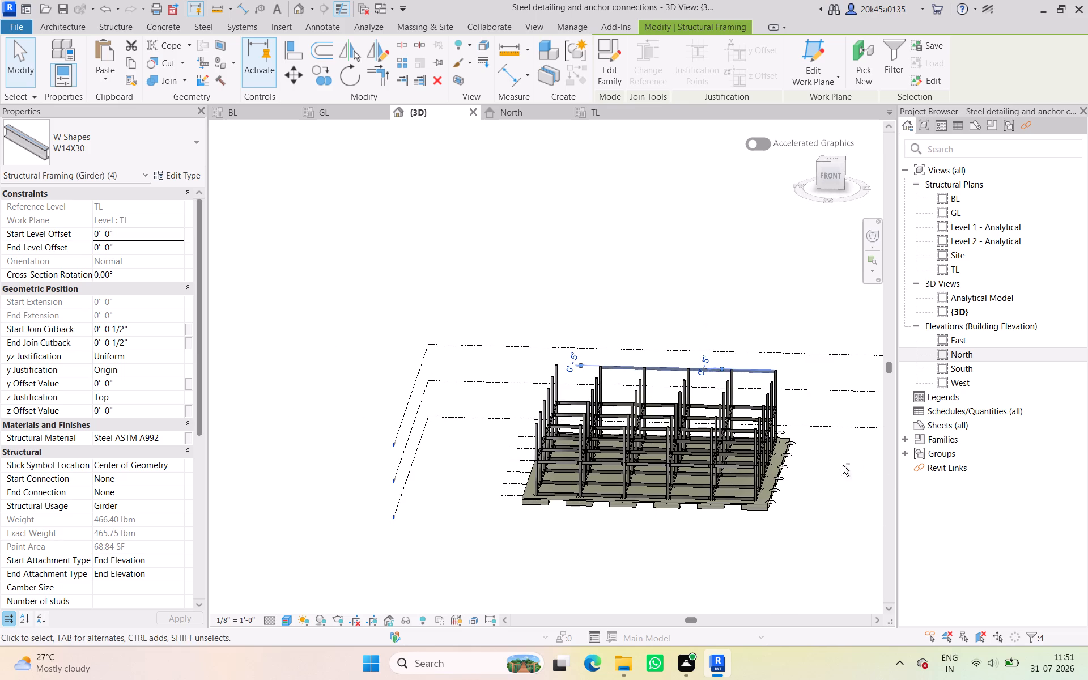
{"action": "middle_click_drag", "start_coordinate": [834, 470], "coordinate": [401, 446], "text": "shift"}
{"action": "scroll", "coordinate": [676, 380], "scroll_direction": "up", "scroll_amount": 2}
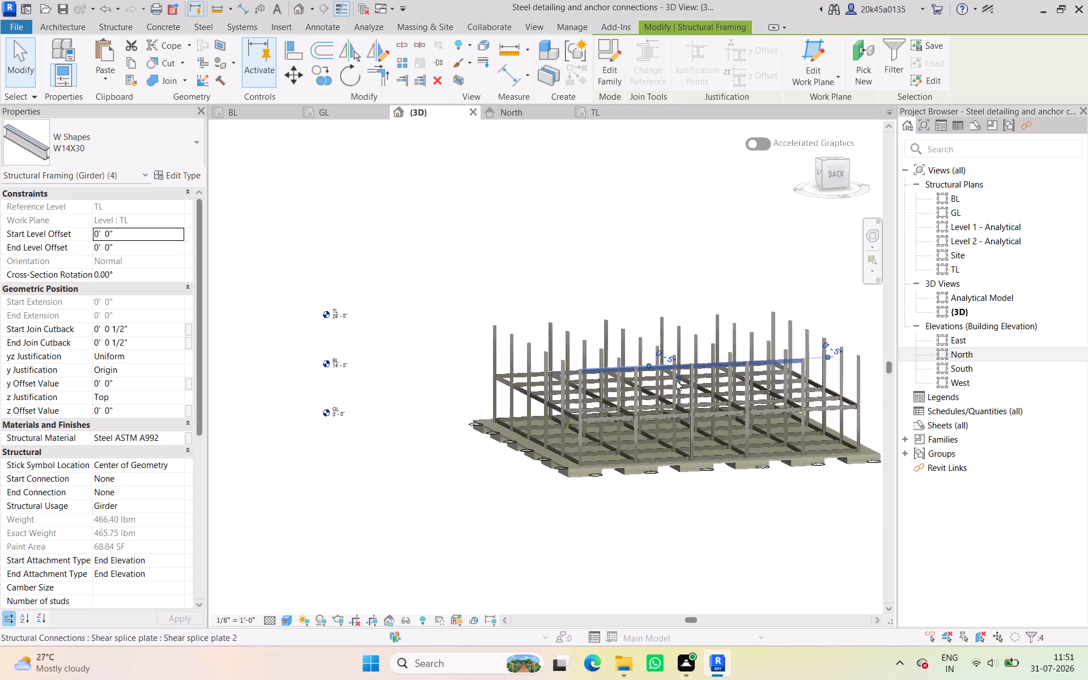
{"action": "scroll", "coordinate": [676, 380], "scroll_direction": "up", "scroll_amount": 1}
{"action": "middle_click_drag", "start_coordinate": [734, 482], "coordinate": [675, 458], "text": "shift"}
{"action": "middle_click_drag", "start_coordinate": [686, 534], "coordinate": [686, 531], "text": "shift"}
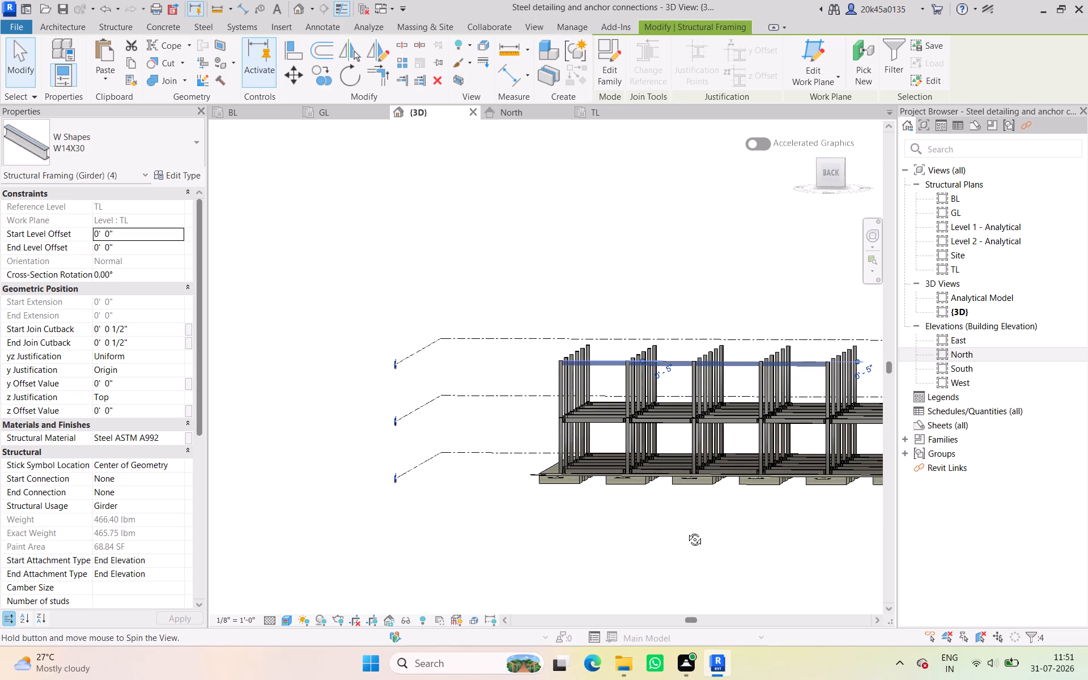
{"action": "middle_click_drag", "start_coordinate": [686, 531], "coordinate": [694, 513], "text": "shift"}
{"action": "middle_click_drag", "start_coordinate": [699, 515], "coordinate": [707, 533], "text": "shift"}
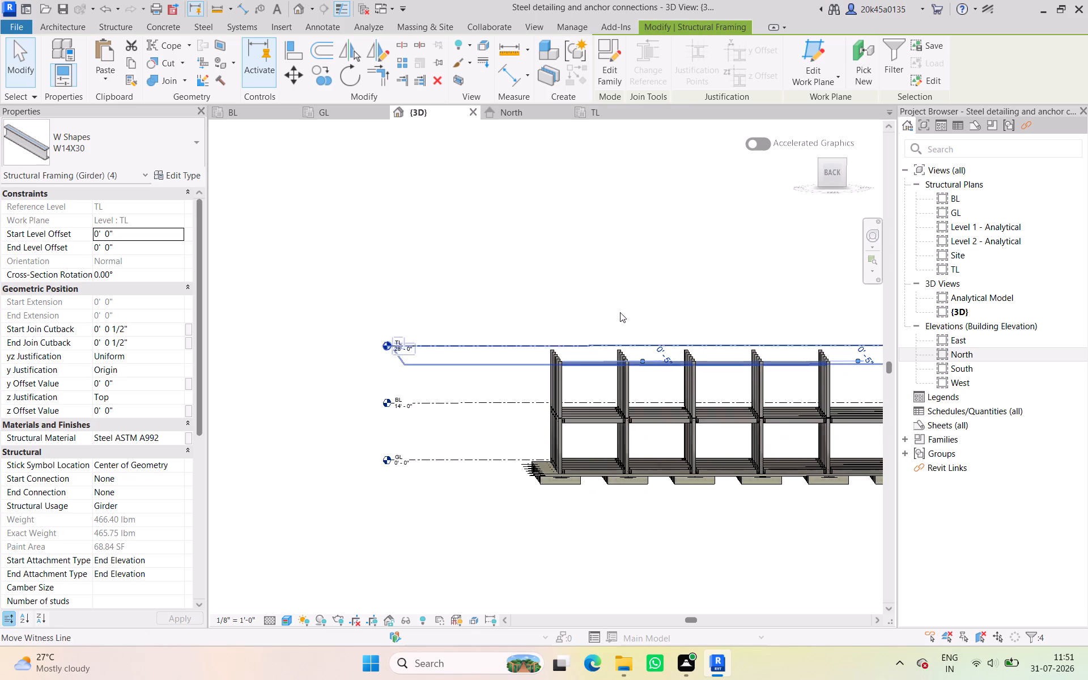
{"action": "scroll", "coordinate": [627, 296], "scroll_direction": "up", "scroll_amount": 8}
{"action": "left_click", "coordinate": [598, 346]}
Inspect individual level TL beams and their ends at the columns up close from the back of the frame.
{"action": "scroll", "coordinate": [589, 486], "scroll_direction": "up", "scroll_amount": 5}
{"action": "middle_click_drag", "start_coordinate": [584, 491], "coordinate": [552, 427]}
{"action": "scroll", "coordinate": [537, 447], "scroll_direction": "down", "scroll_amount": 2}
{"action": "middle_click_drag", "start_coordinate": [535, 447], "coordinate": [440, 437]}
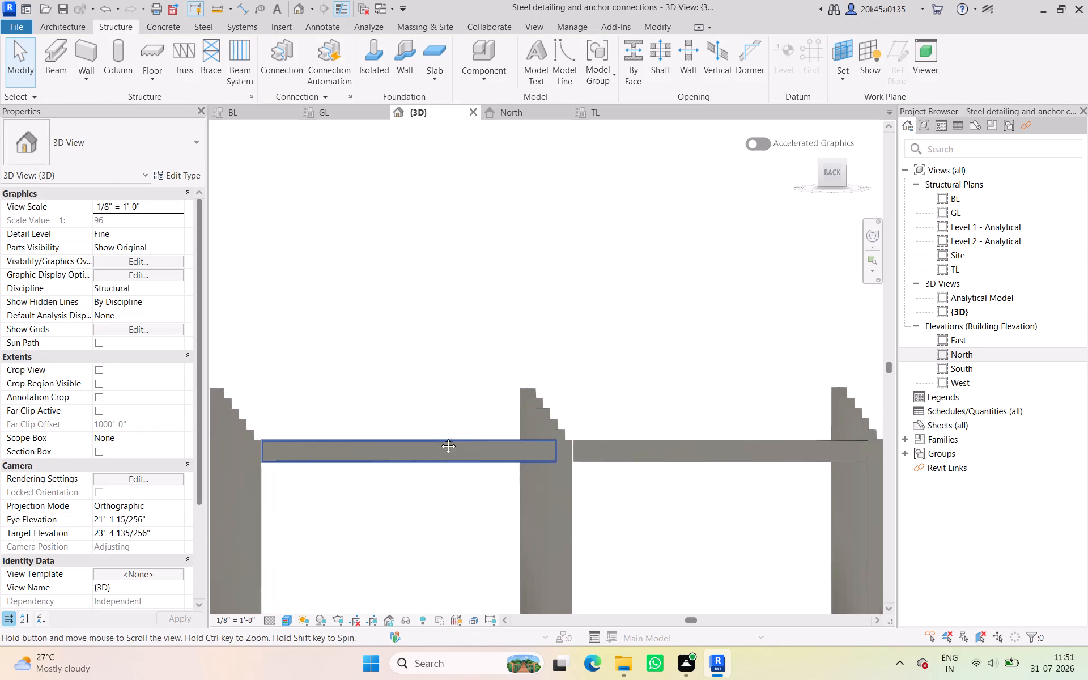
{"action": "middle_click_drag", "start_coordinate": [440, 437], "coordinate": [385, 437]}
{"action": "left_click", "coordinate": [586, 438]}
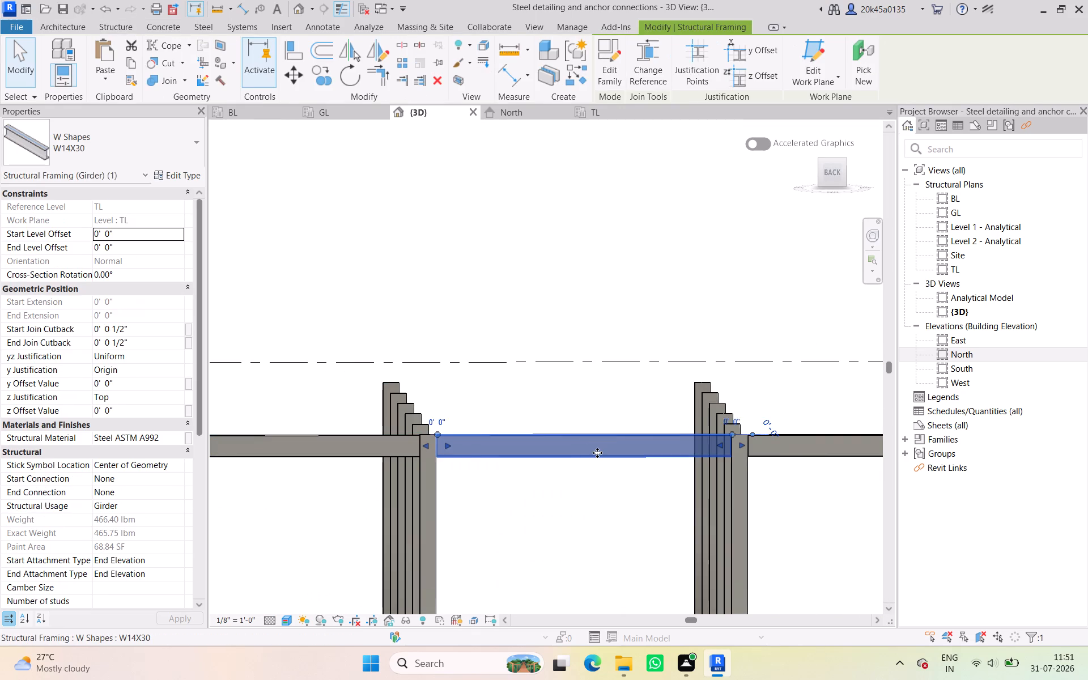
{"action": "scroll", "coordinate": [597, 453], "scroll_direction": "down", "scroll_amount": 2}
{"action": "middle_click_drag", "start_coordinate": [597, 453], "coordinate": [429, 456]}
{"action": "left_click", "coordinate": [654, 456]}
{"action": "left_click", "coordinate": [611, 504]}
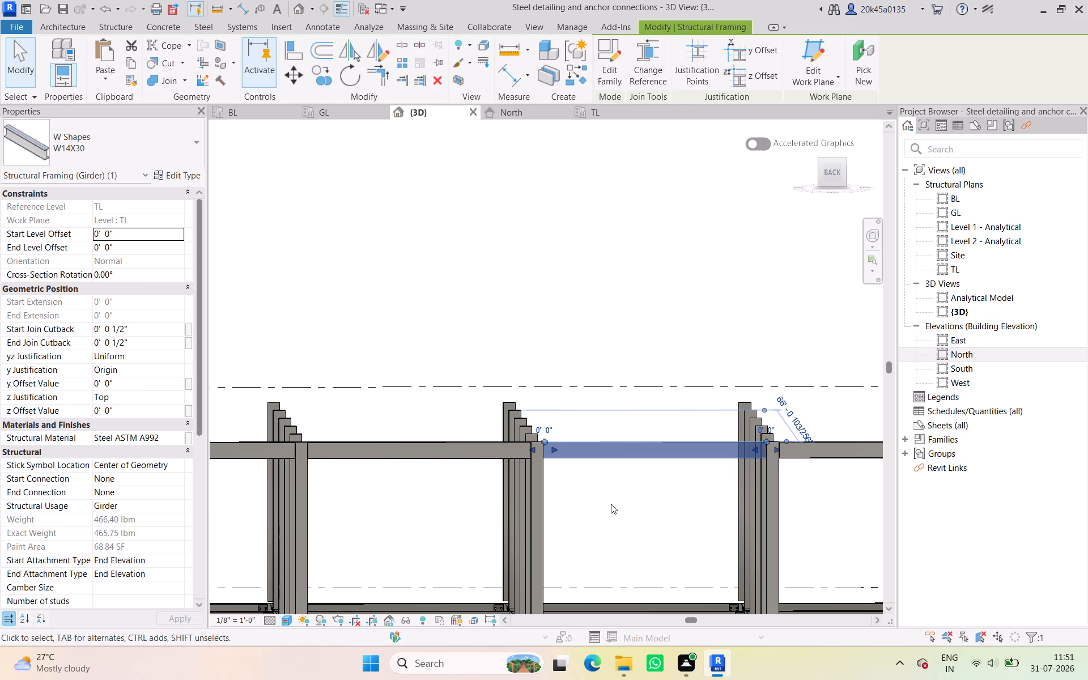
Check the level TL beam row bay by bay in the 3D view, squared to the back of the frame.
{"action": "scroll", "coordinate": [616, 504], "scroll_direction": "down", "scroll_amount": 4}
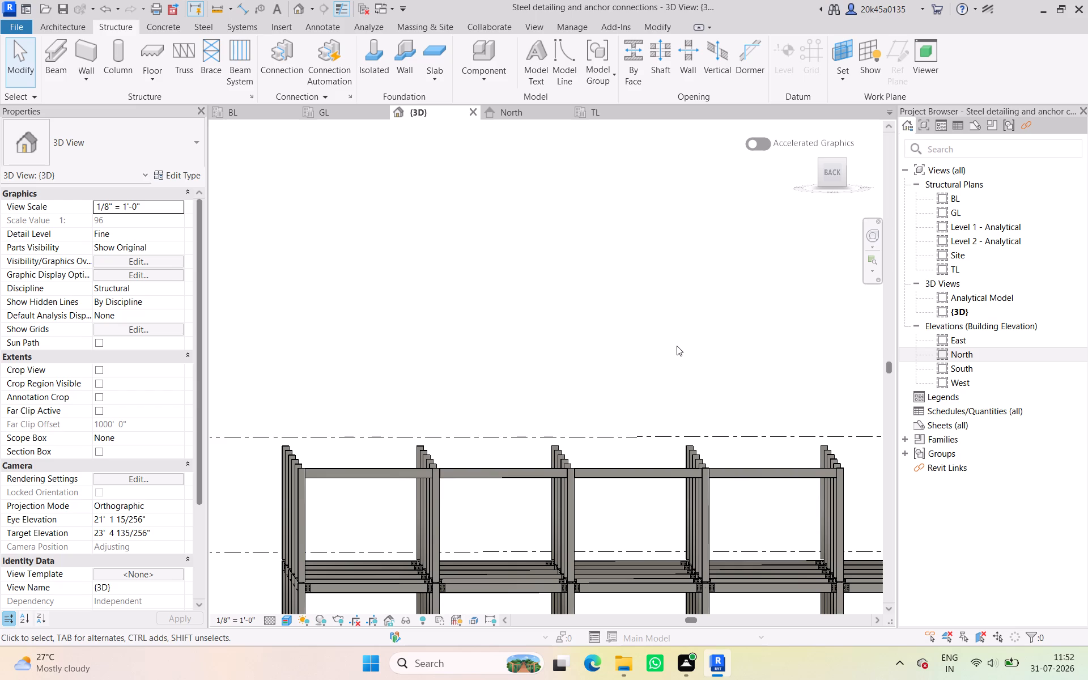
{"action": "scroll", "coordinate": [680, 353], "scroll_direction": "down", "scroll_amount": 2}
{"action": "middle_click_drag", "start_coordinate": [680, 353], "coordinate": [651, 341]}
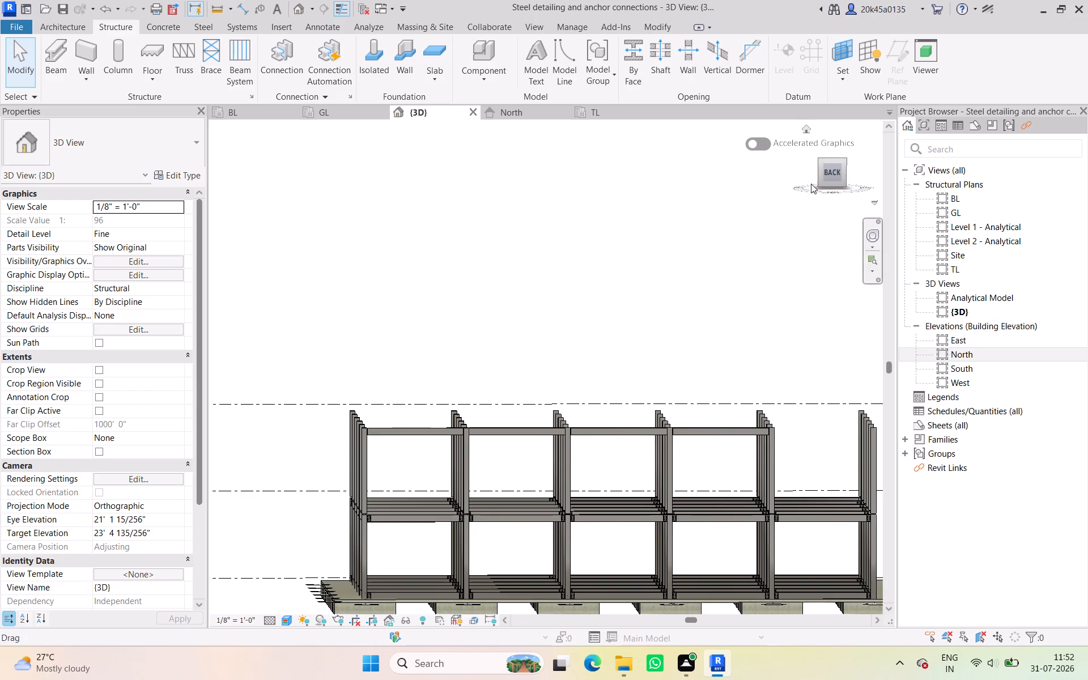
{"action": "left_click_drag", "start_coordinate": [833, 170], "coordinate": [823, 166]}
{"action": "scroll", "coordinate": [619, 398], "scroll_direction": "down", "scroll_amount": 2}
{"action": "middle_click_drag", "start_coordinate": [613, 396], "coordinate": [627, 438]}
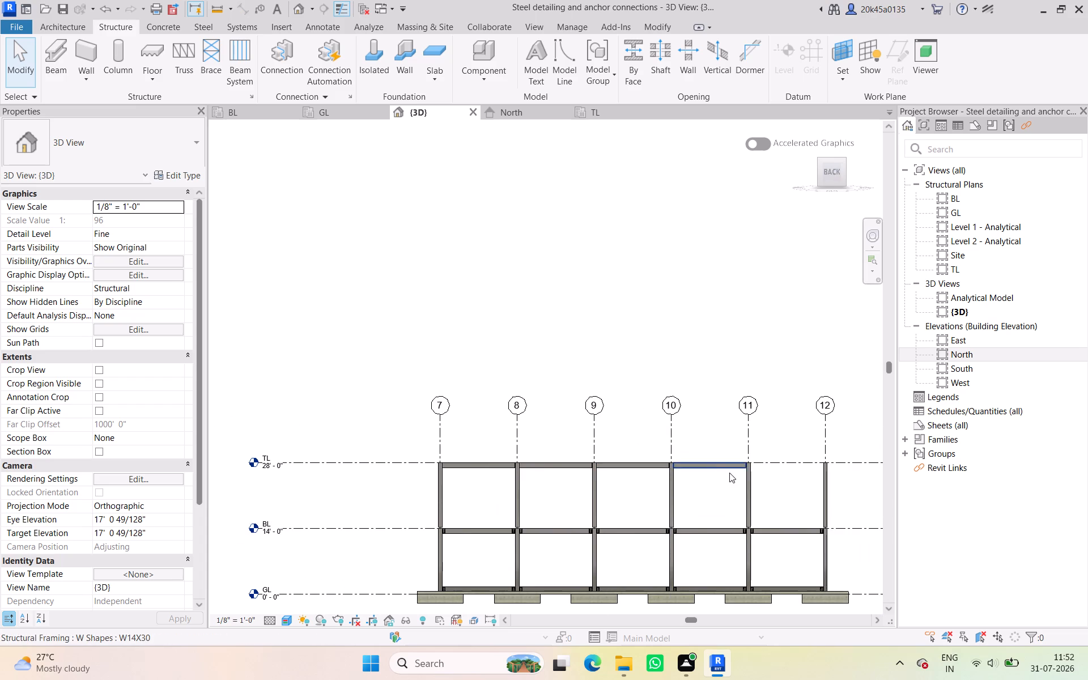
{"action": "scroll", "coordinate": [730, 470], "scroll_direction": "up", "scroll_amount": 3}
{"action": "middle_click_drag", "start_coordinate": [728, 469], "coordinate": [610, 495]}
In the North elevation, copy the level TL W14X30 beam between grids 10 and 11 into the bay between grids 11 and 12.
{"action": "left_click", "coordinate": [513, 116]}
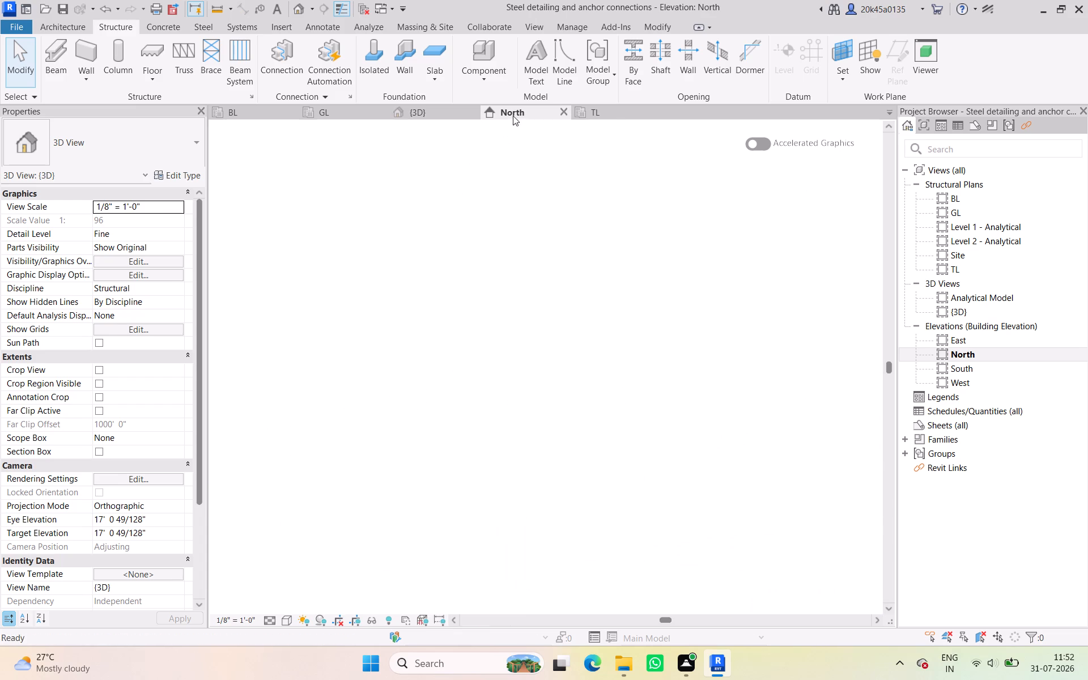
{"action": "scroll", "coordinate": [622, 352], "scroll_direction": "down", "scroll_amount": 2}
{"action": "middle_click_drag", "start_coordinate": [617, 353], "coordinate": [385, 351]}
{"action": "scroll", "coordinate": [558, 376], "scroll_direction": "up", "scroll_amount": 3}
{"action": "scroll", "coordinate": [511, 368], "scroll_direction": "up", "scroll_amount": 3}
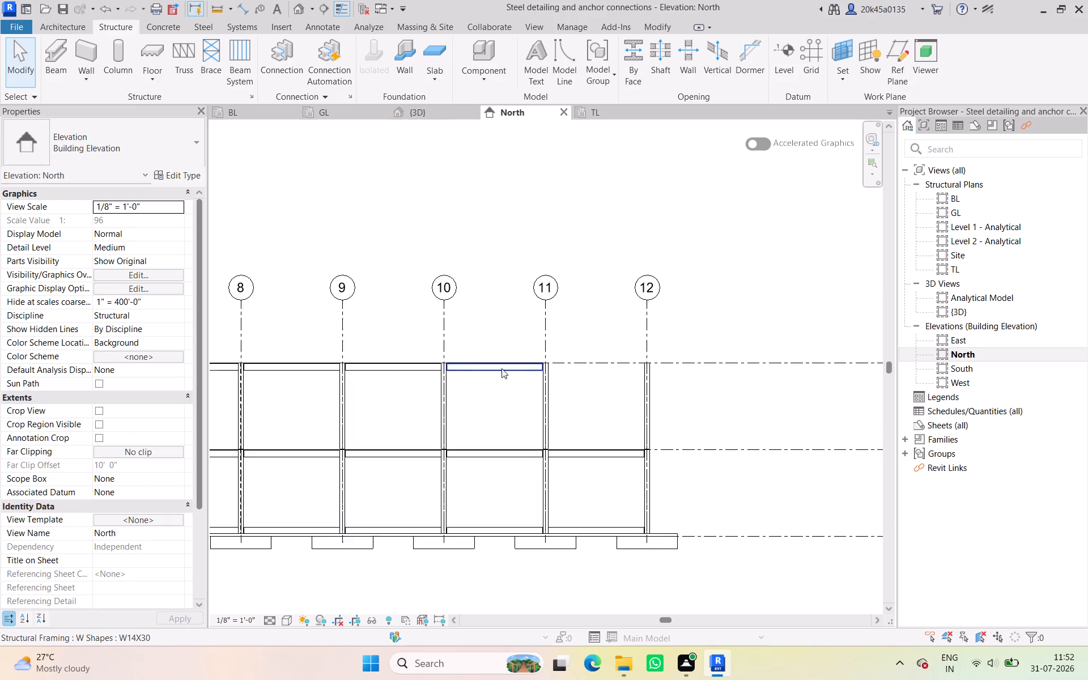
{"action": "scroll", "coordinate": [501, 368], "scroll_direction": "up", "scroll_amount": 2}
{"action": "left_click", "coordinate": [458, 367]}
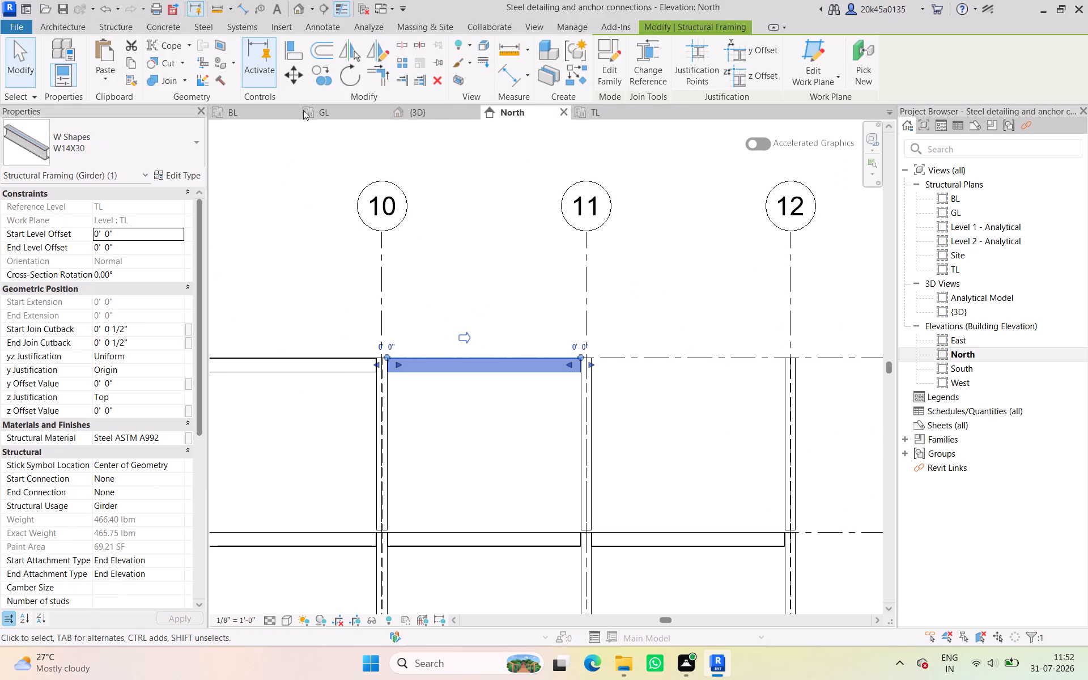
{"action": "left_click", "coordinate": [317, 80]}
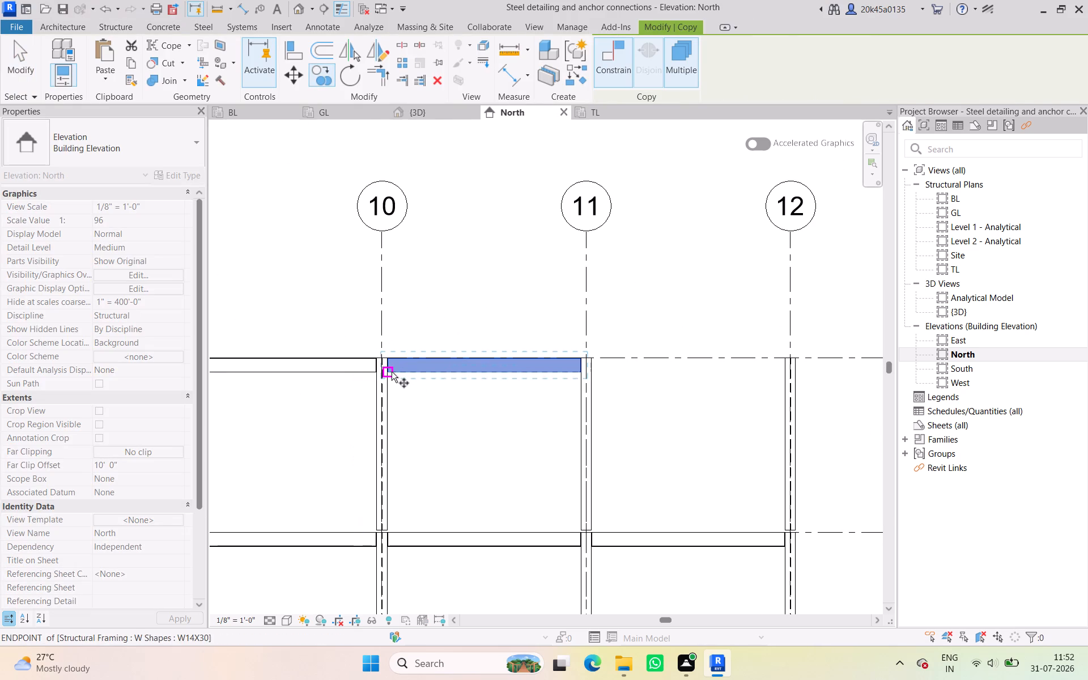
{"action": "left_click", "coordinate": [392, 372]}
{"action": "left_click", "coordinate": [592, 375]}
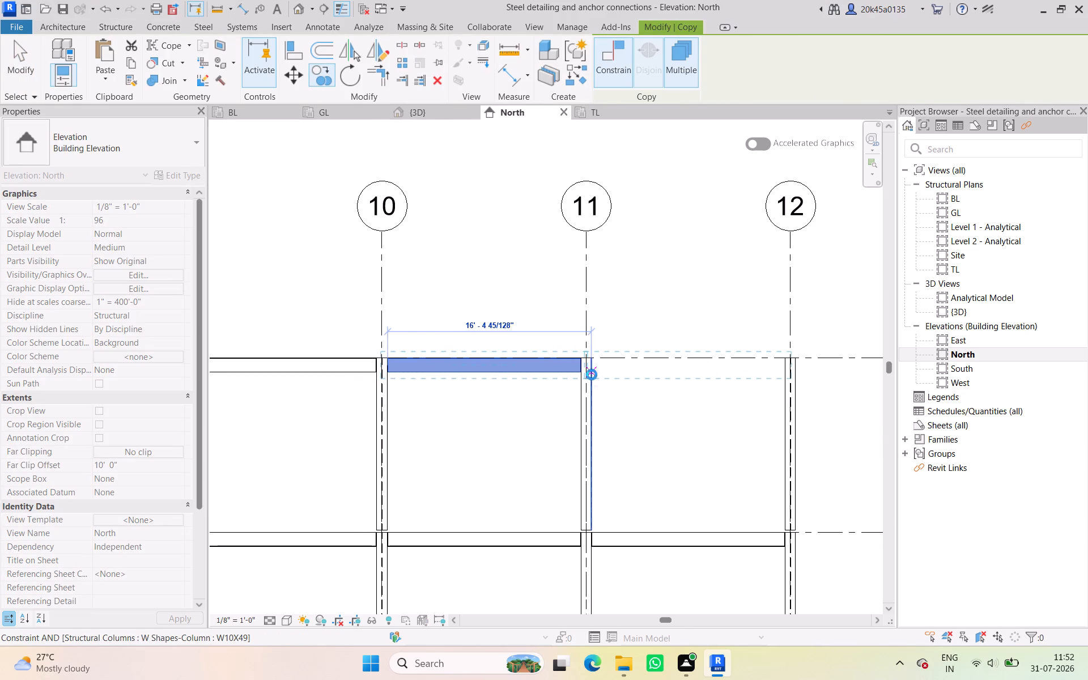
{"action": "scroll", "coordinate": [604, 280], "scroll_direction": "up", "scroll_amount": 5}
{"action": "key", "text": "Escape"}
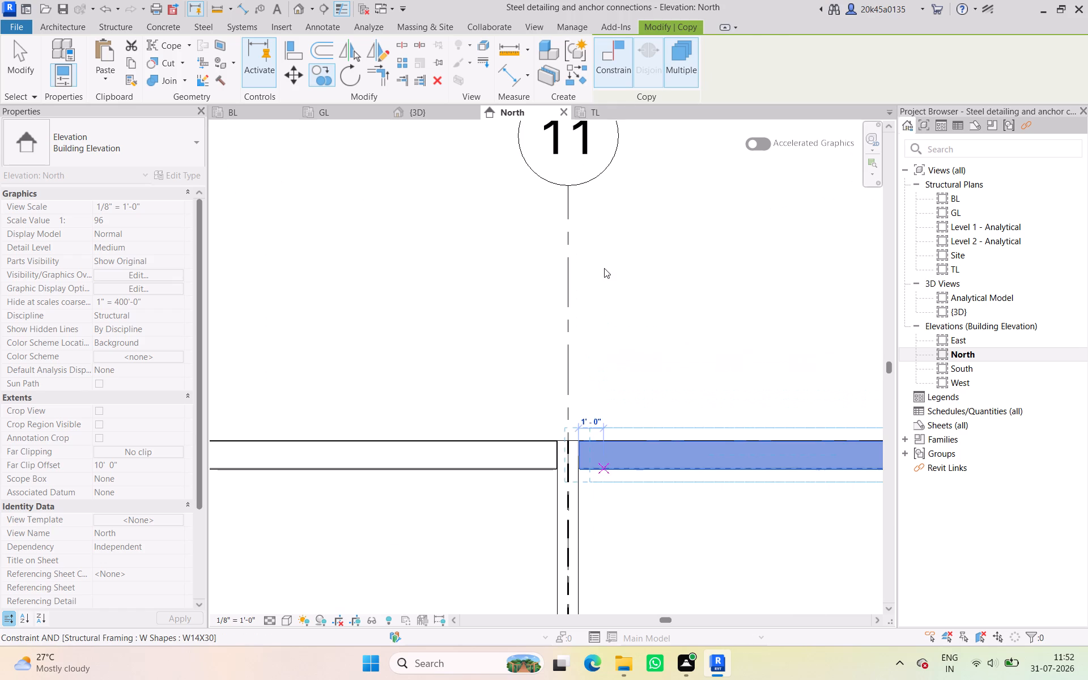
{"action": "scroll", "coordinate": [602, 284], "scroll_direction": "down", "scroll_amount": 4}
{"action": "left_click", "coordinate": [673, 439]}
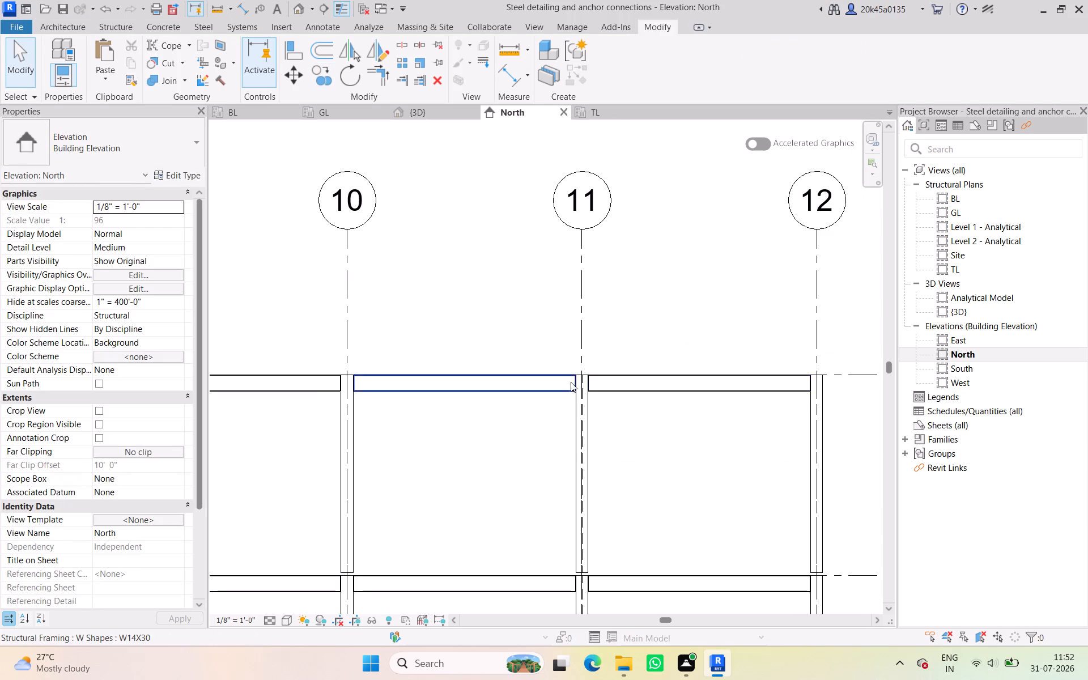
Inspect the level TL beam ends at the grid 11 column up close, and review the whole North elevation.
{"action": "scroll", "coordinate": [571, 382], "scroll_direction": "up", "scroll_amount": 15}
{"action": "scroll", "coordinate": [504, 396], "scroll_direction": "up", "scroll_amount": 5}
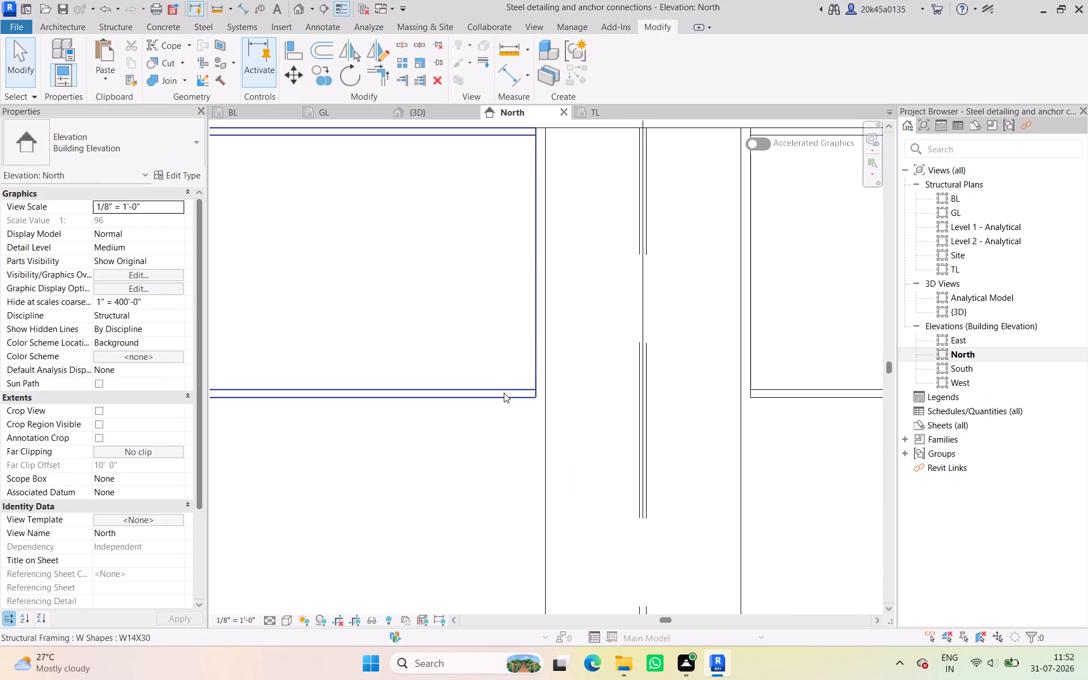
{"action": "scroll", "coordinate": [504, 393], "scroll_direction": "down", "scroll_amount": 2}
{"action": "middle_click_drag", "start_coordinate": [506, 398], "coordinate": [472, 506]}
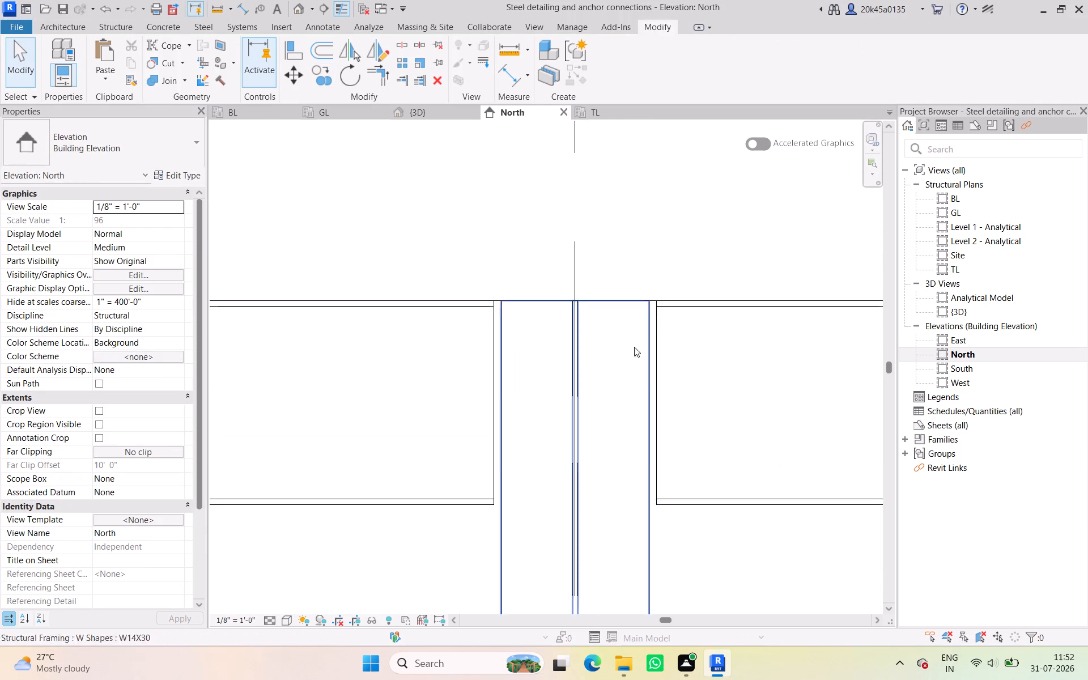
{"action": "scroll", "coordinate": [610, 363], "scroll_direction": "down", "scroll_amount": 5}
{"action": "scroll", "coordinate": [608, 358], "scroll_direction": "down", "scroll_amount": 20}
{"action": "scroll", "coordinate": [608, 358], "scroll_direction": "down", "scroll_amount": 2}
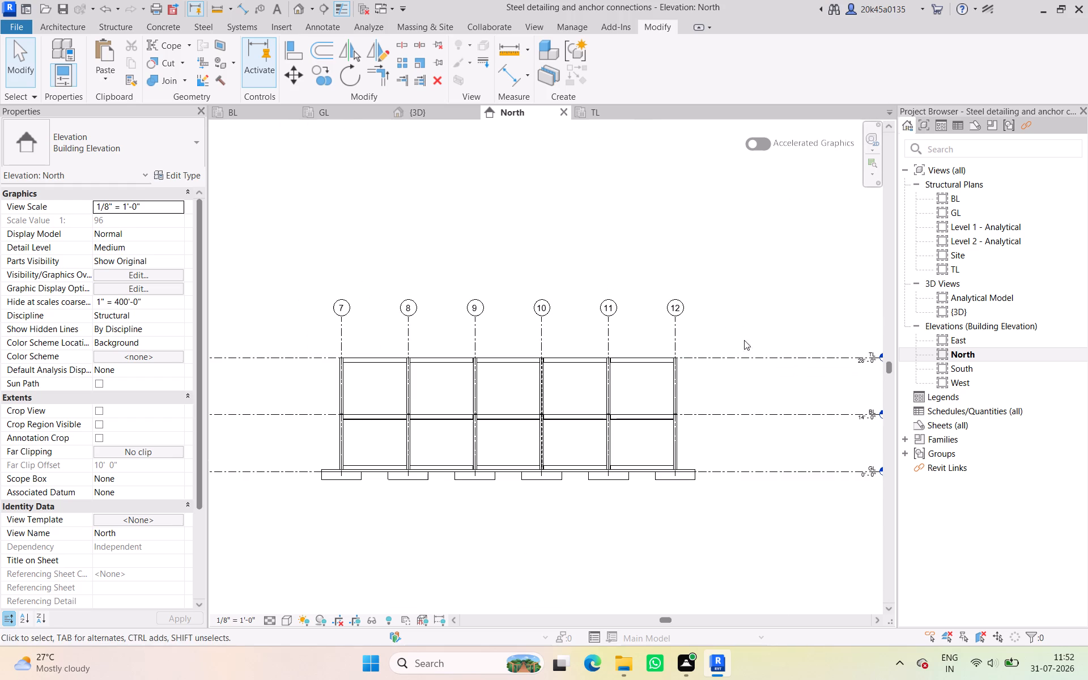
{"action": "left_click", "coordinate": [746, 315]}
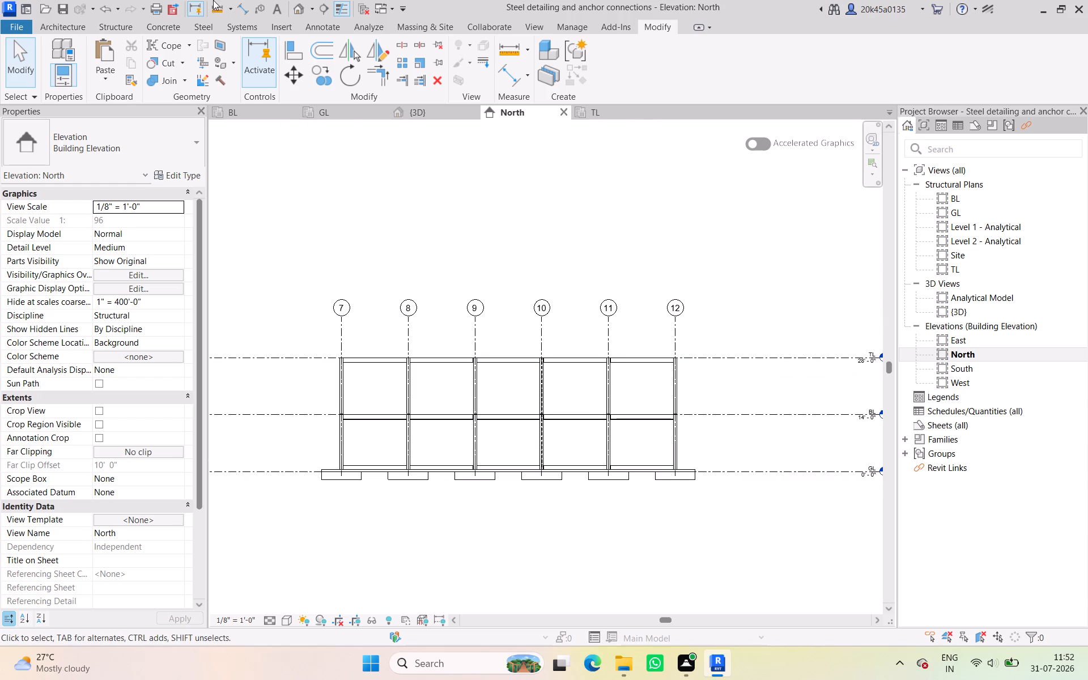
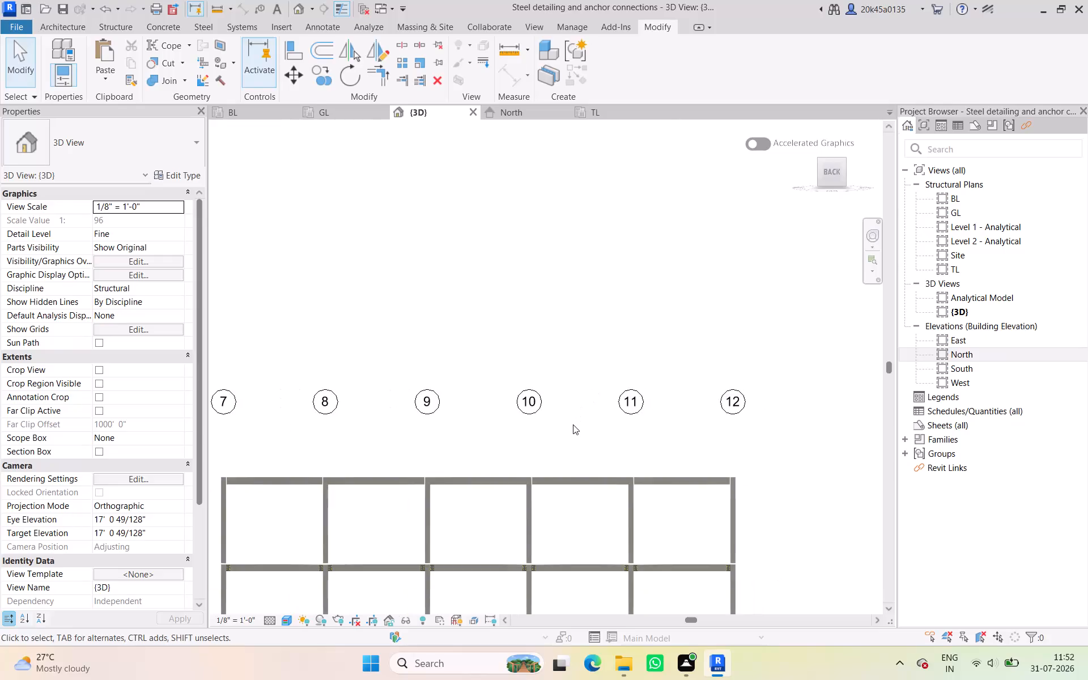
Examine the steel frame in 3D from behind and above, checking the level TL beam row and a beam-to-column joint up close.
{"action": "middle_click_drag", "start_coordinate": [576, 423], "coordinate": [637, 345]}
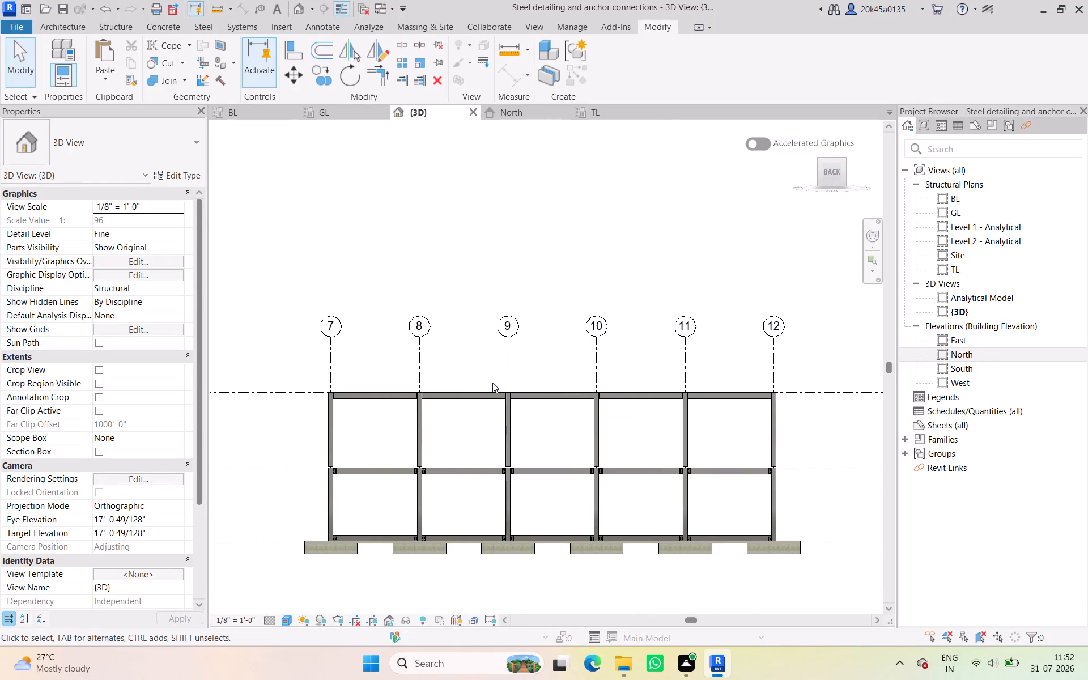
{"action": "middle_click_drag", "start_coordinate": [452, 337], "coordinate": [453, 375], "text": "shift"}
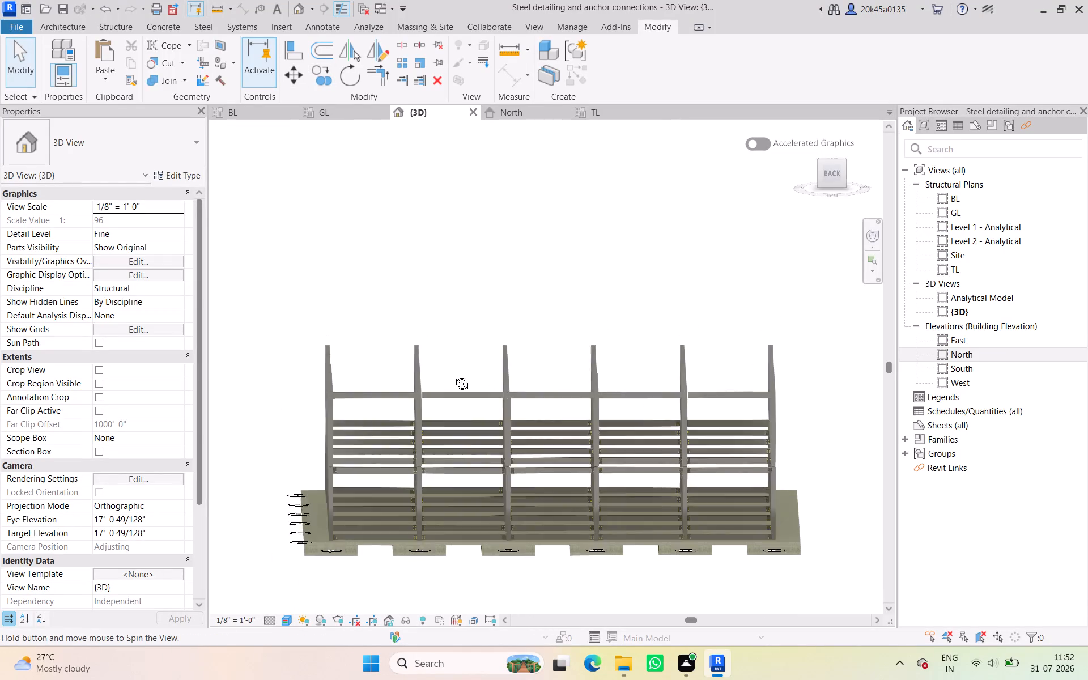
{"action": "middle_click_drag", "start_coordinate": [453, 375], "coordinate": [454, 387], "text": "shift"}
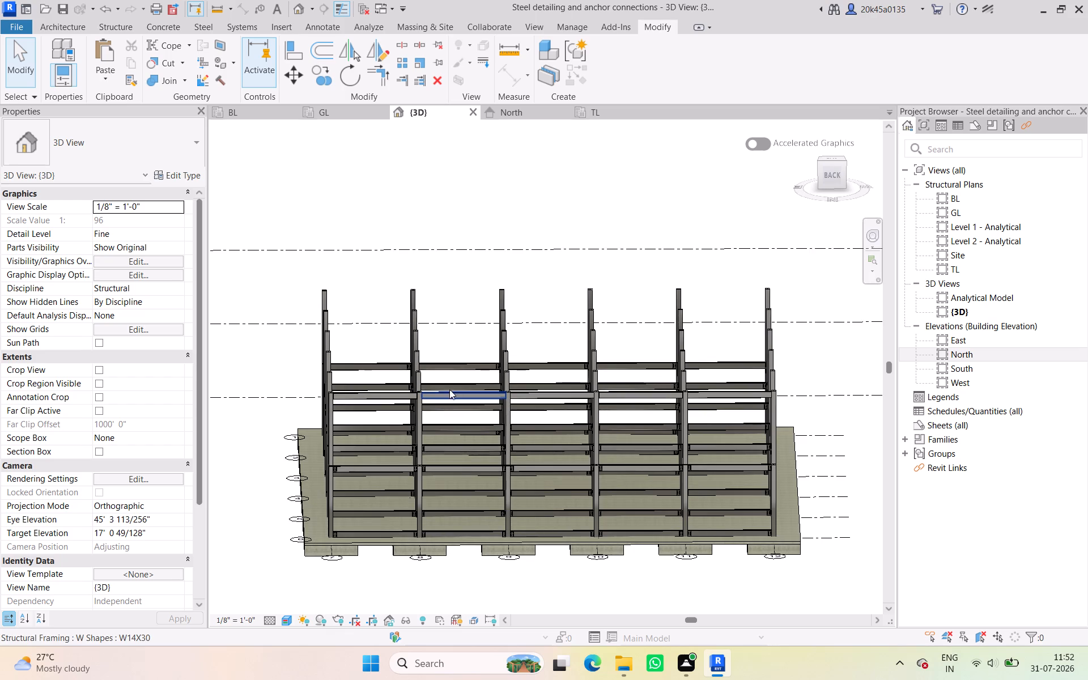
{"action": "middle_click_drag", "start_coordinate": [471, 172], "coordinate": [466, 231], "text": "shift"}
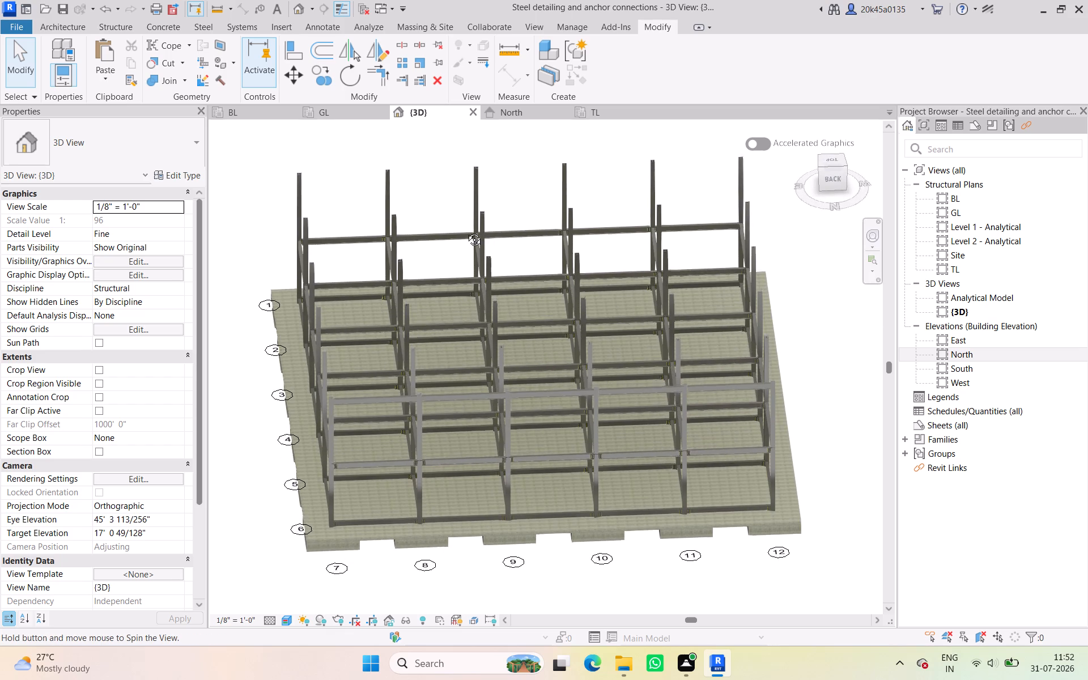
{"action": "middle_click_drag", "start_coordinate": [466, 231], "coordinate": [461, 203], "text": "shift"}
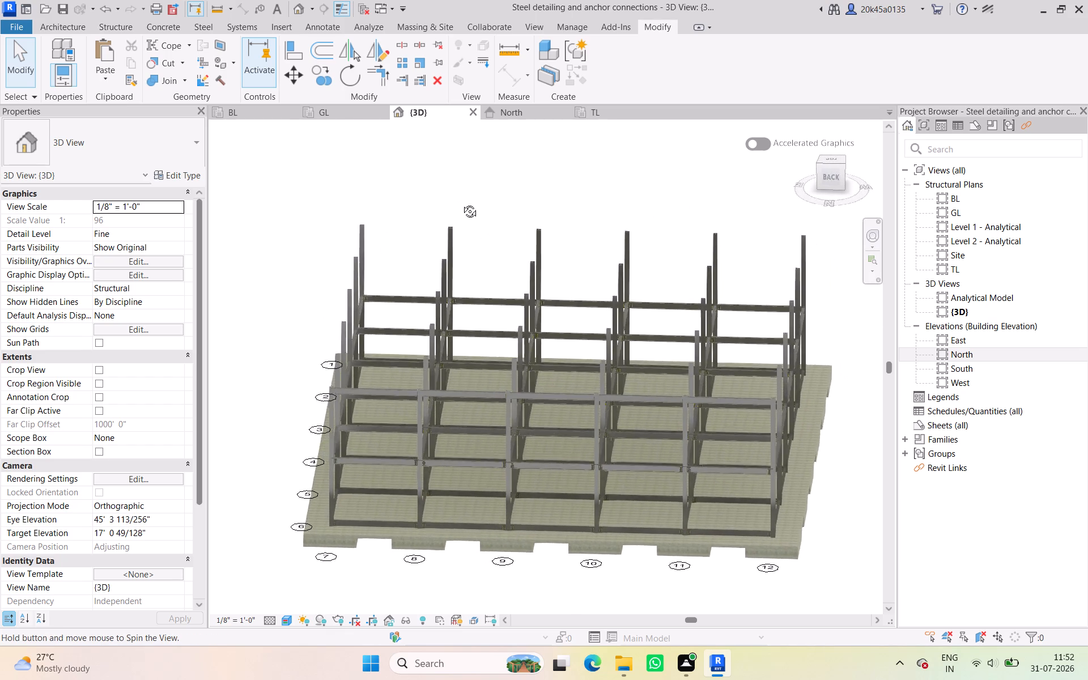
{"action": "middle_click_drag", "start_coordinate": [461, 203], "coordinate": [477, 202], "text": "shift"}
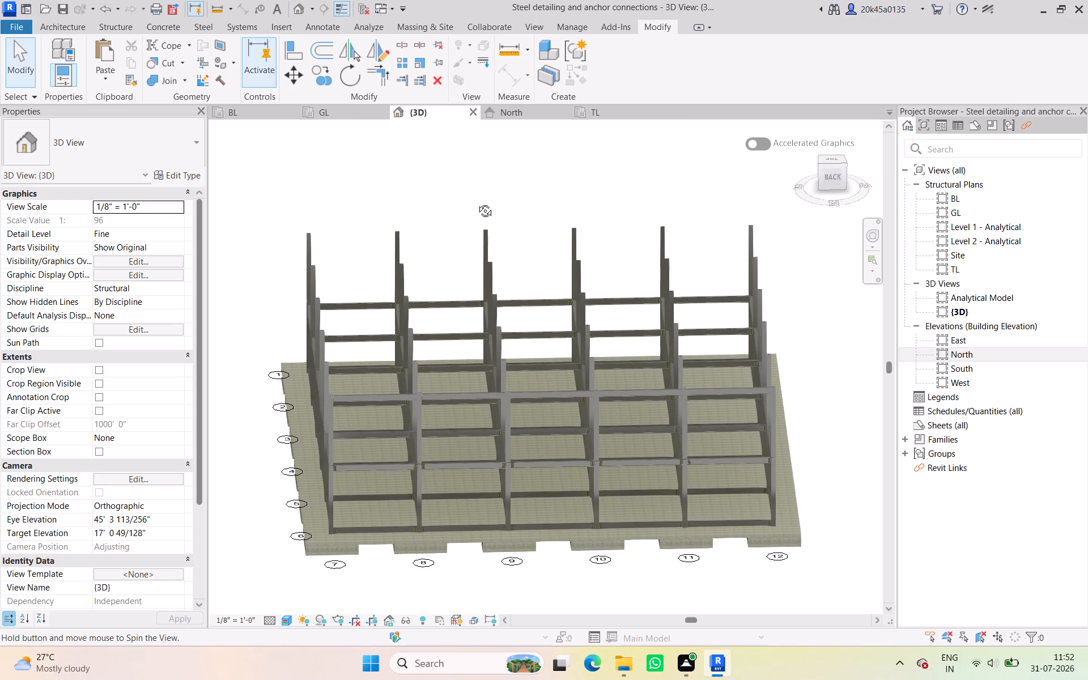
{"action": "middle_click_drag", "start_coordinate": [477, 202], "coordinate": [377, 164], "text": "shift"}
{"action": "scroll", "coordinate": [389, 369], "scroll_direction": "up", "scroll_amount": 11}
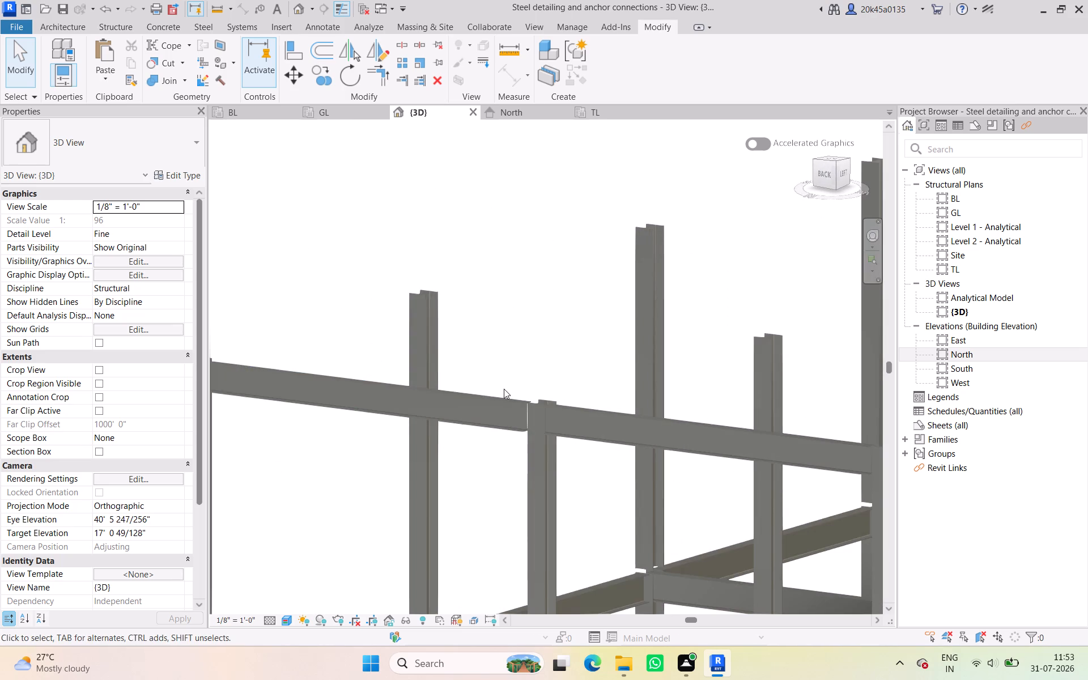
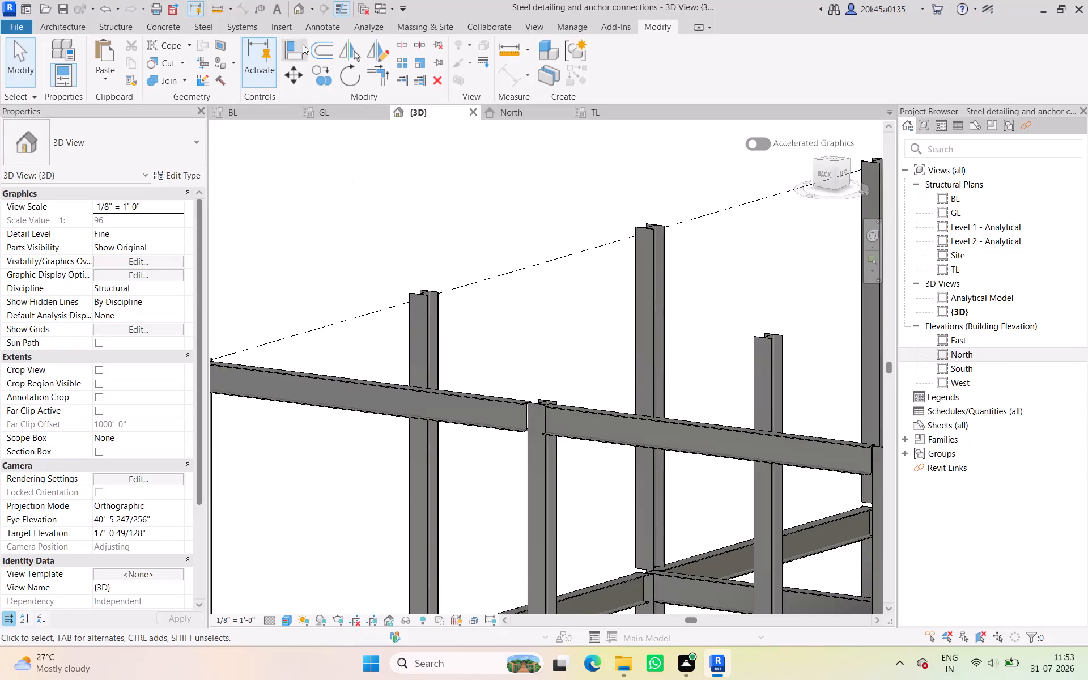
In the North elevation, start placing a structural truss and open the US library's Structural Trusses folder for loading a family.
{"action": "left_click", "coordinate": [200, 28]}
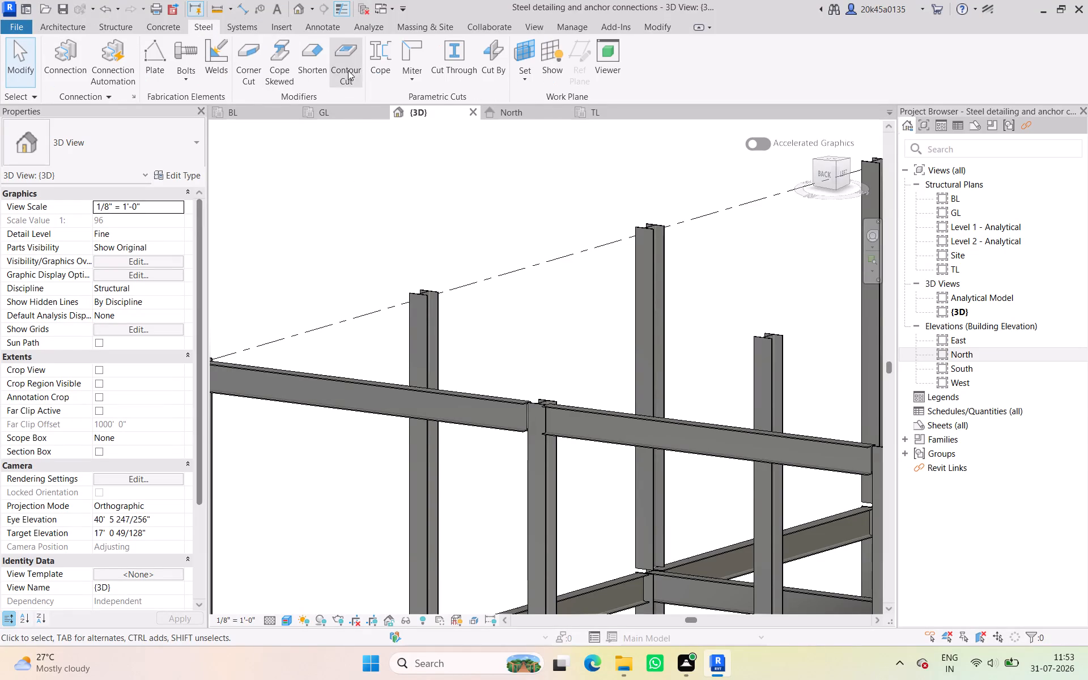
{"action": "left_click", "coordinate": [124, 27]}
{"action": "scroll", "coordinate": [529, 372], "scroll_direction": "down", "scroll_amount": 10}
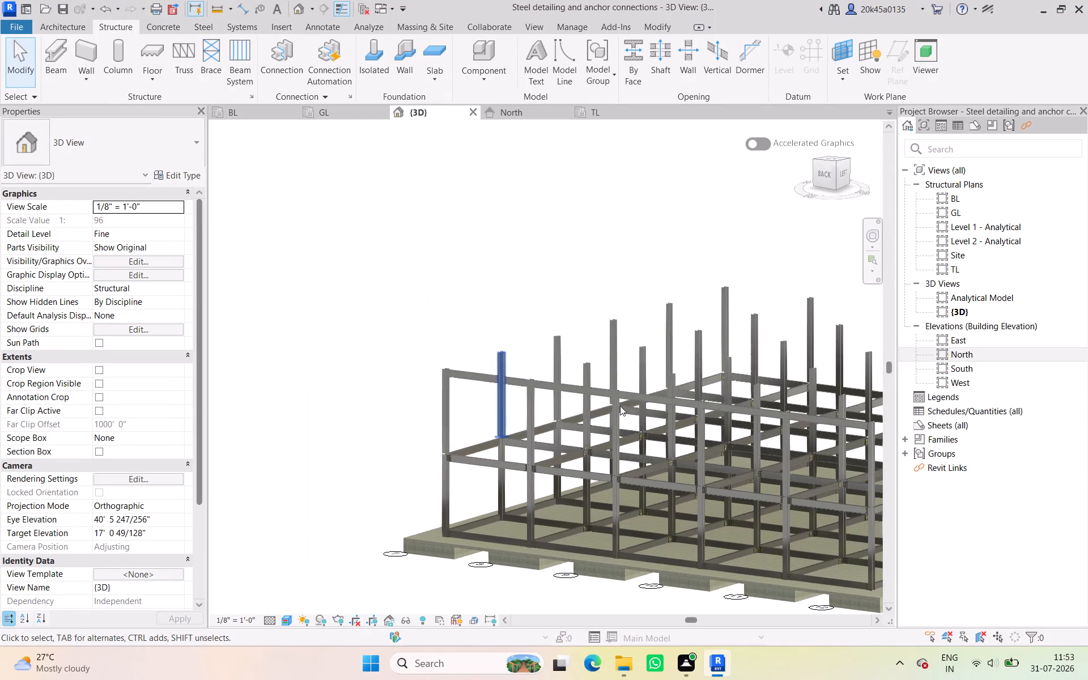
{"action": "middle_click_drag", "start_coordinate": [627, 411], "coordinate": [726, 373], "text": "shift"}
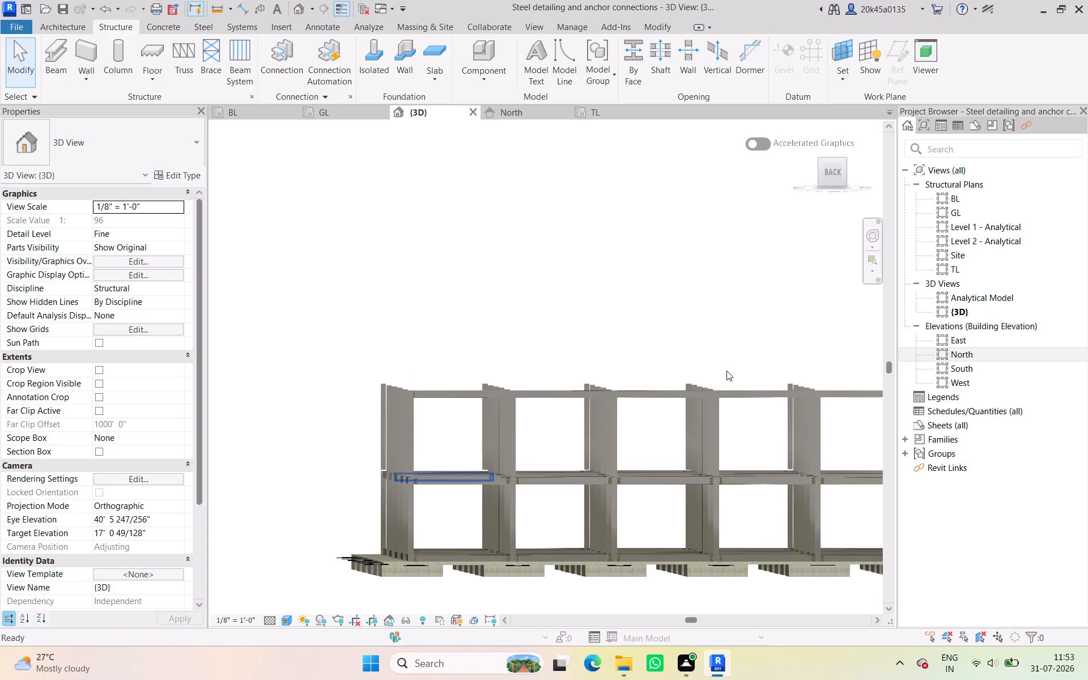
{"action": "left_click", "coordinate": [499, 112]}
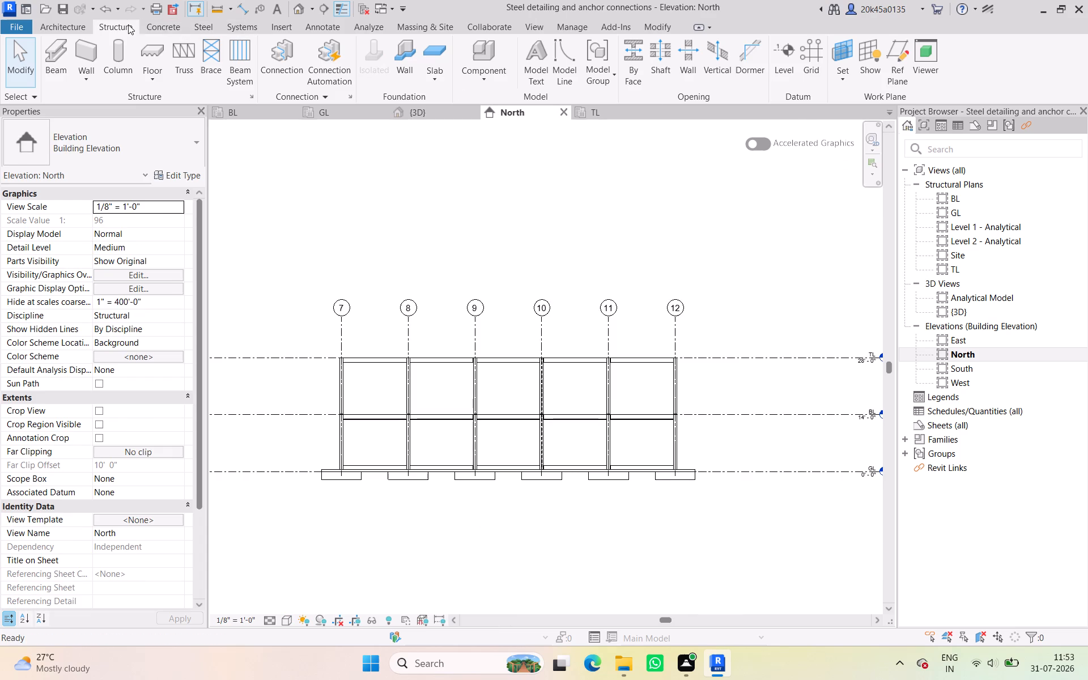
{"action": "left_click", "coordinate": [190, 61]}
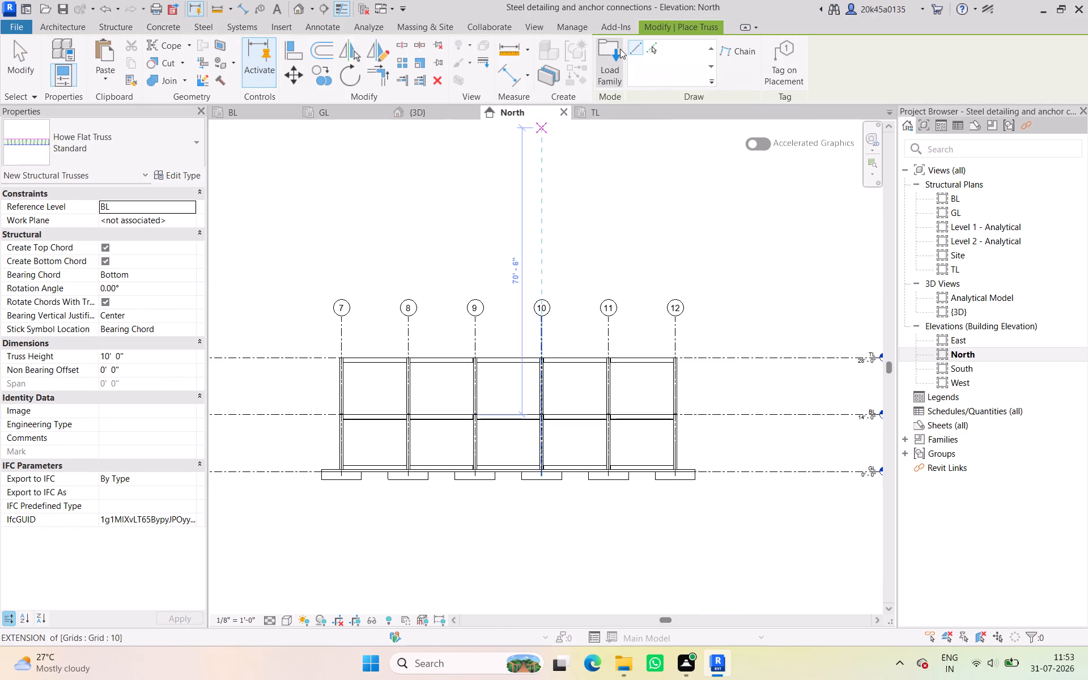
{"action": "left_click", "coordinate": [620, 49]}
{"action": "scroll", "coordinate": [495, 345], "scroll_direction": "down", "scroll_amount": 5}
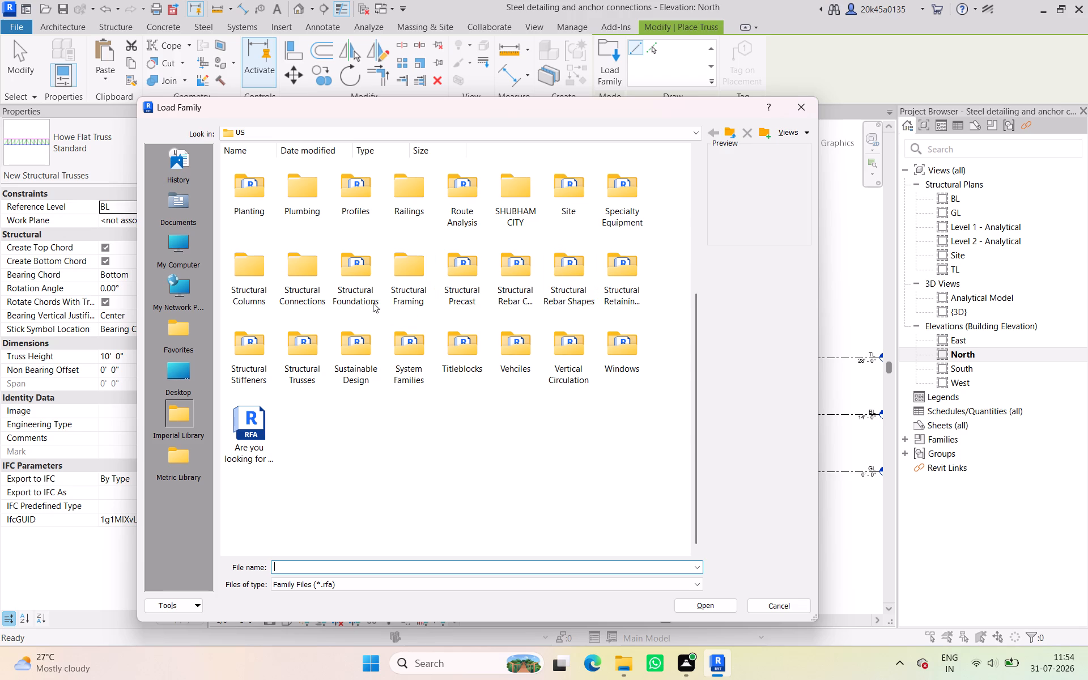
{"action": "double_click", "coordinate": [304, 343]}
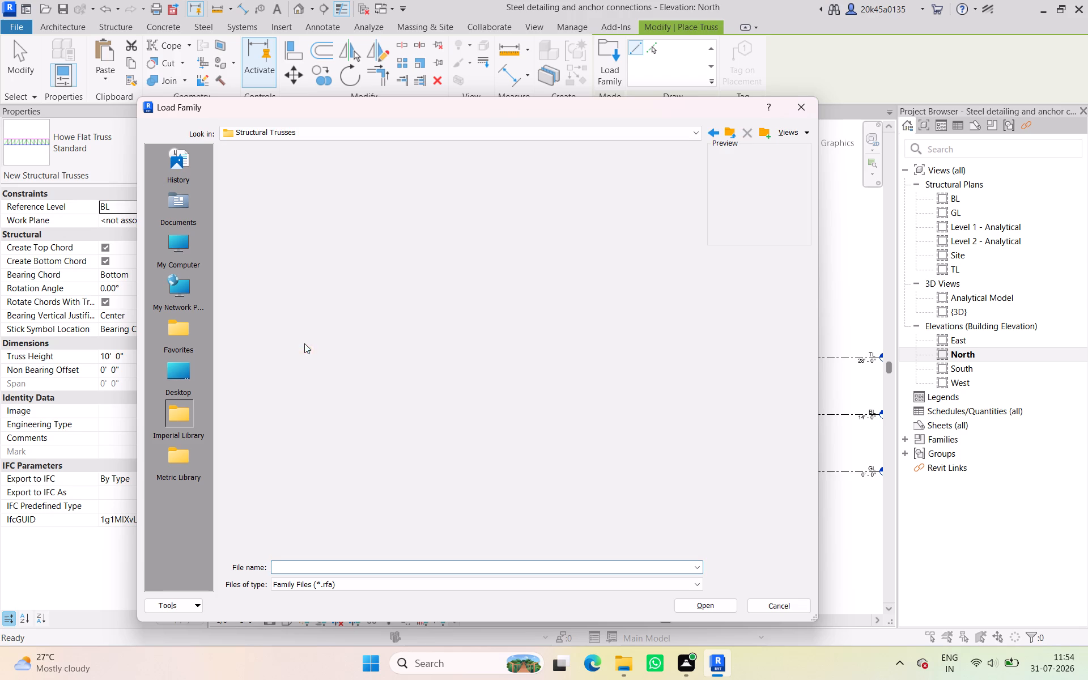
{"action": "left_click", "coordinate": [263, 182]}
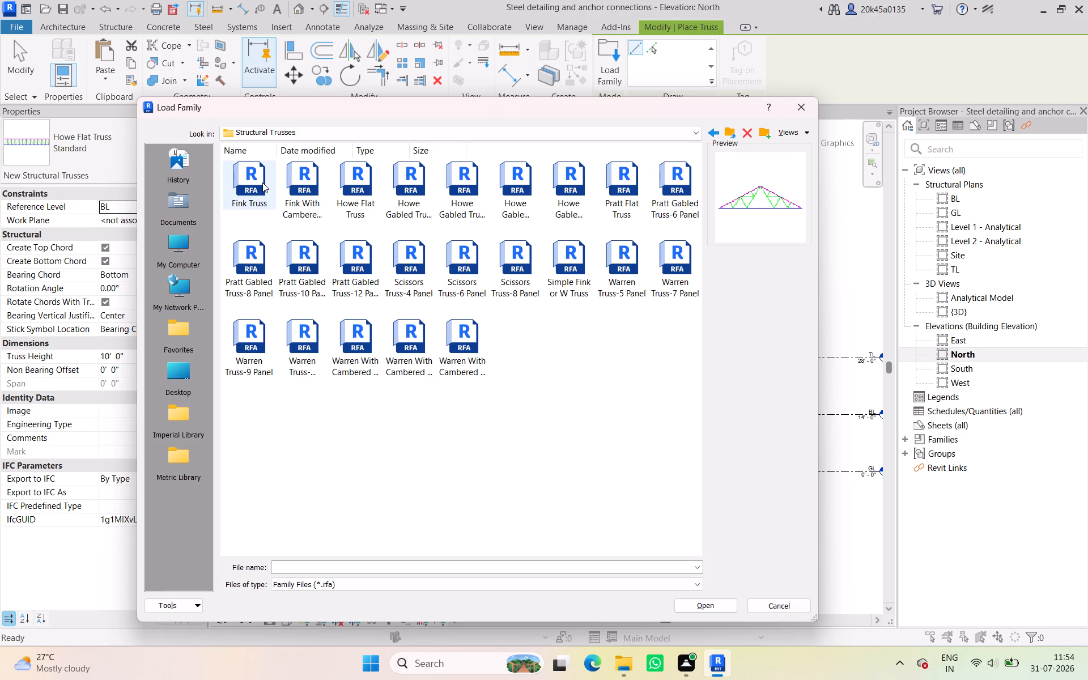
Compare the previews of the flat, gabled, scissors, Fink and Warren truss families in the Structural Trusses folder.
{"action": "key", "text": "Right"}
{"action": "key", "text": "Right"}
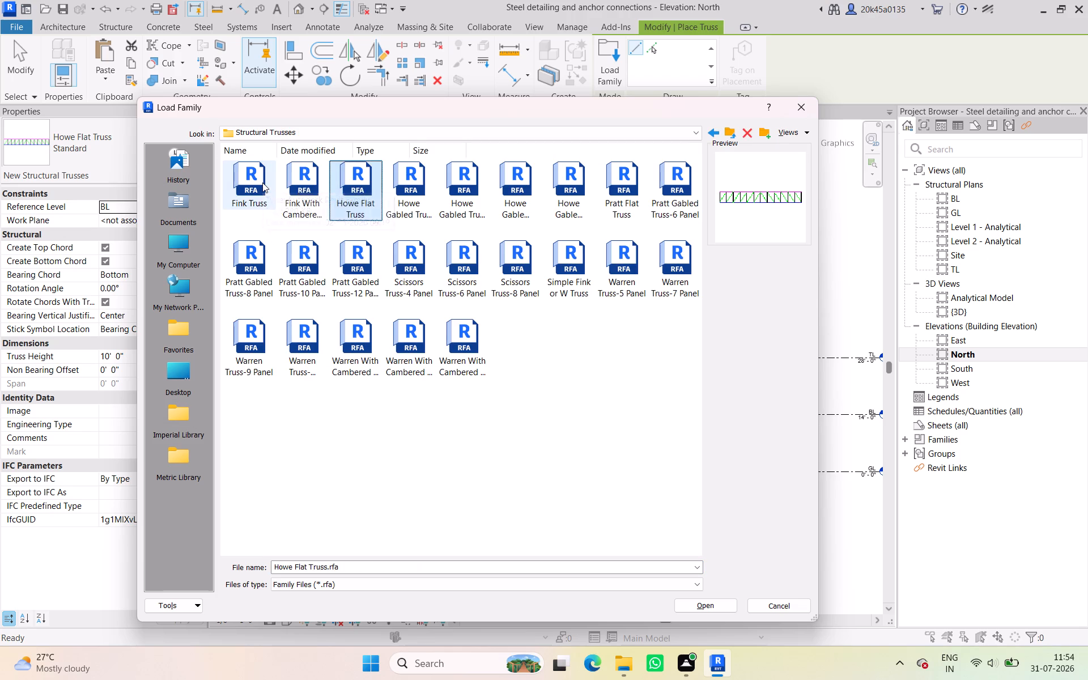
{"action": "key", "text": "Right"}
{"action": "key", "text": "Right"}
{"action": "key", "text": "Left"}
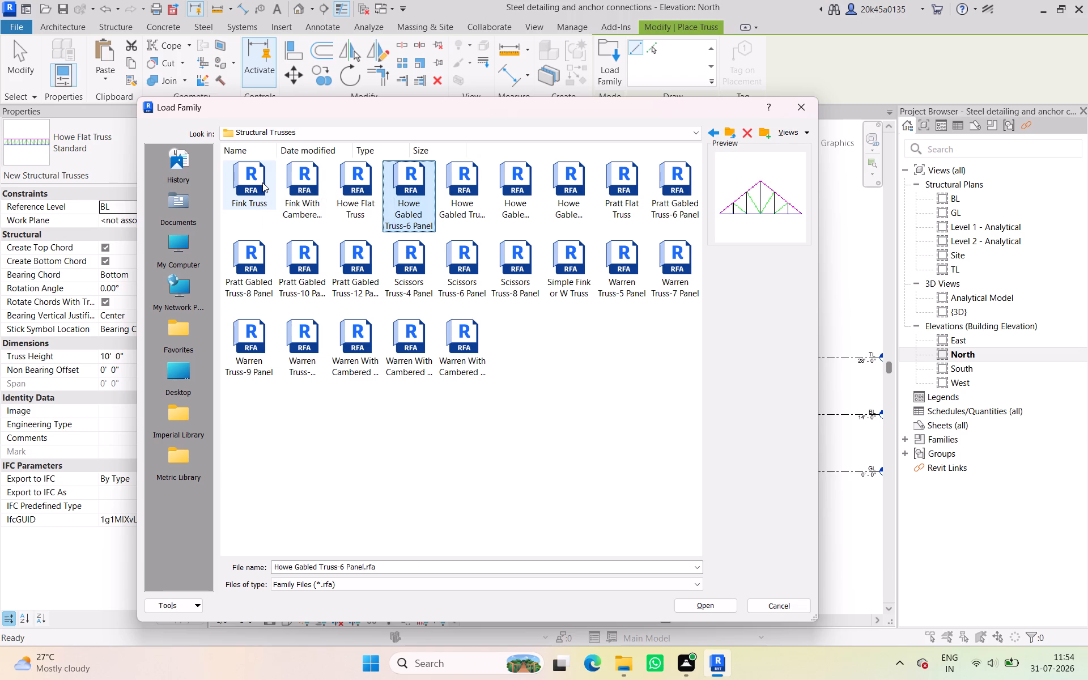
{"action": "key", "text": "Right"}
{"action": "key", "text": "Right"}
{"action": "key", "text": "Right"}
{"action": "key", "text": "Right"}
{"action": "key", "text": "Right"}
{"action": "key", "text": "Right"}
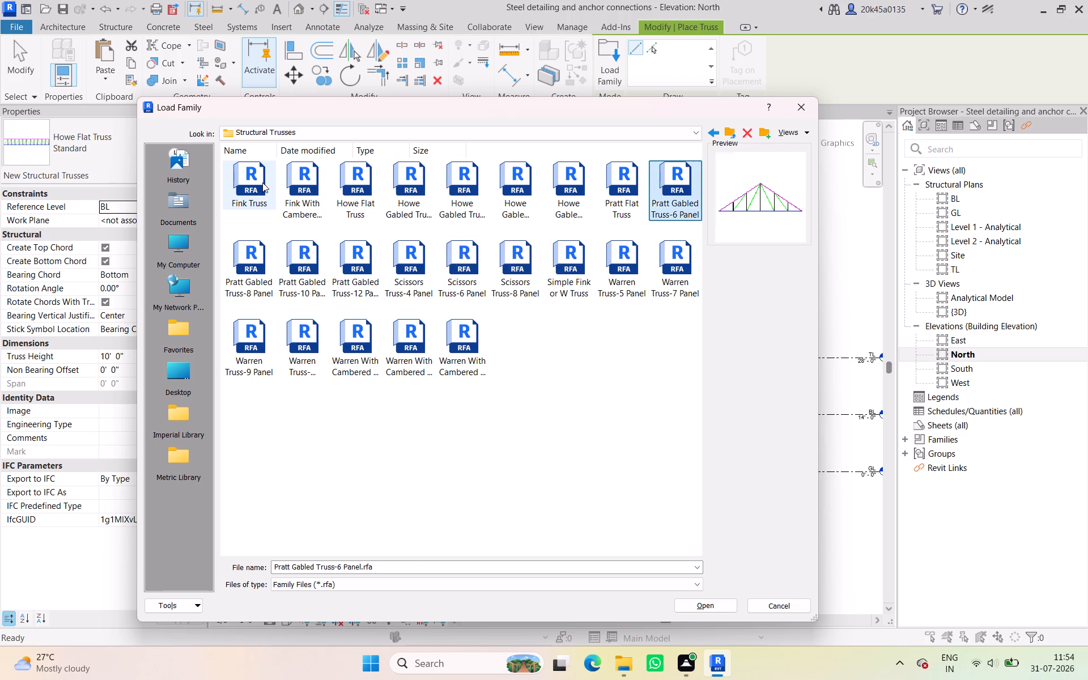
{"action": "key", "text": "Down"}
{"action": "key", "text": "Left"}
{"action": "key", "text": "Left"}
{"action": "key", "text": "Left"}
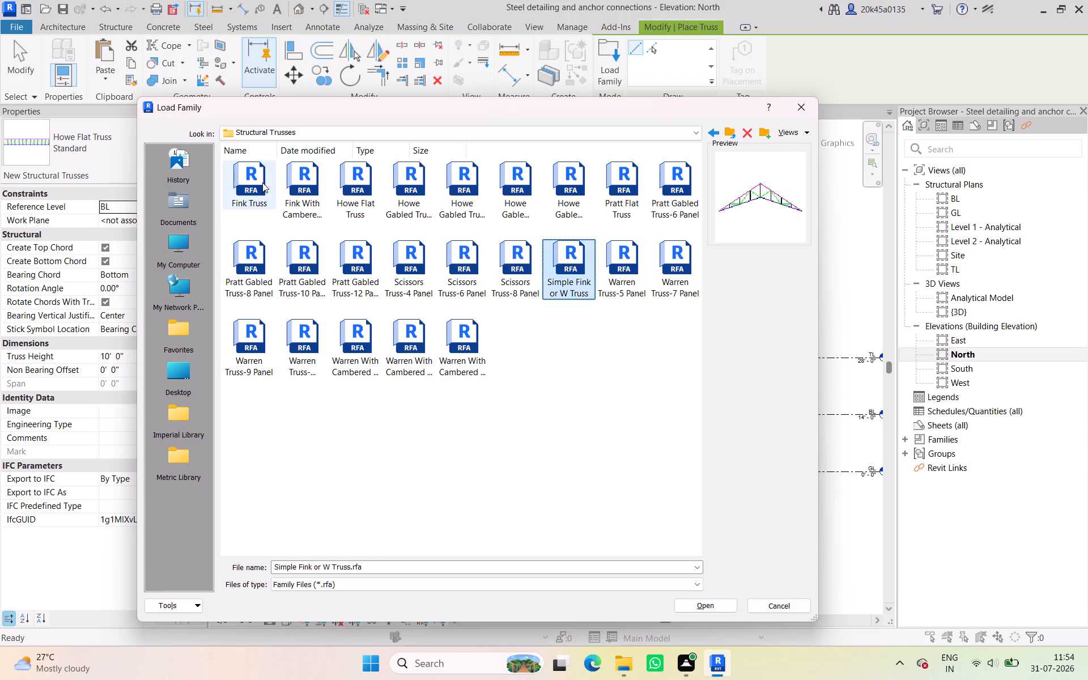
{"action": "key", "text": "Right"}
{"action": "key", "text": "Left"}
{"action": "key", "text": "Left"}
{"action": "key", "text": "Left"}
{"action": "key", "text": "Left"}
{"action": "key", "text": "Right"}
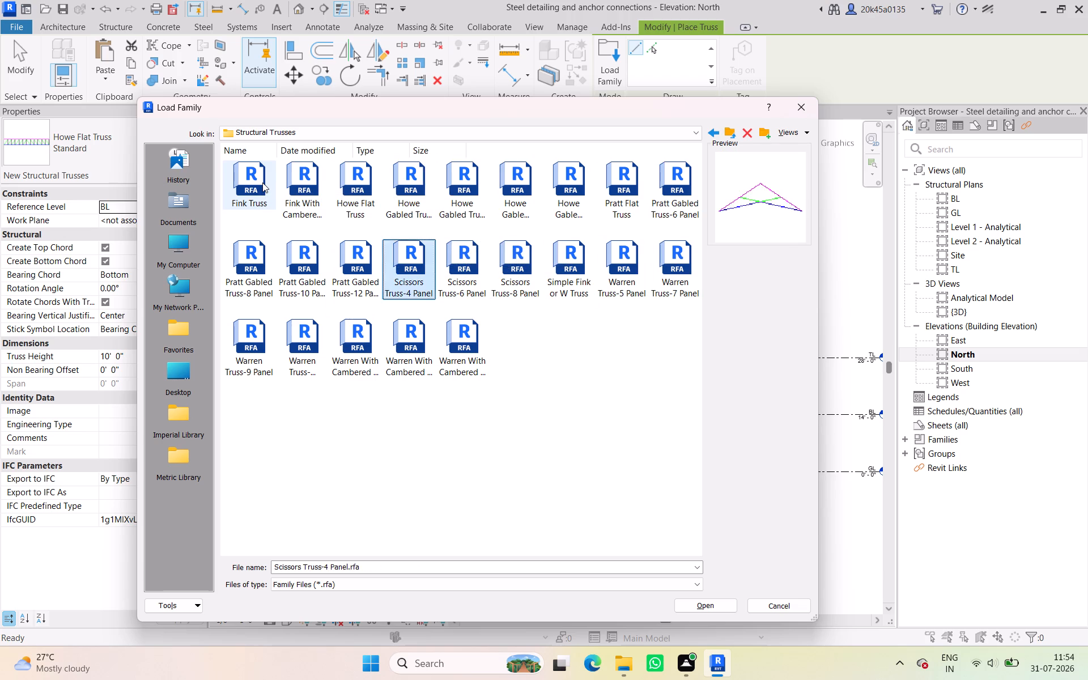
{"action": "key", "text": "Right"}
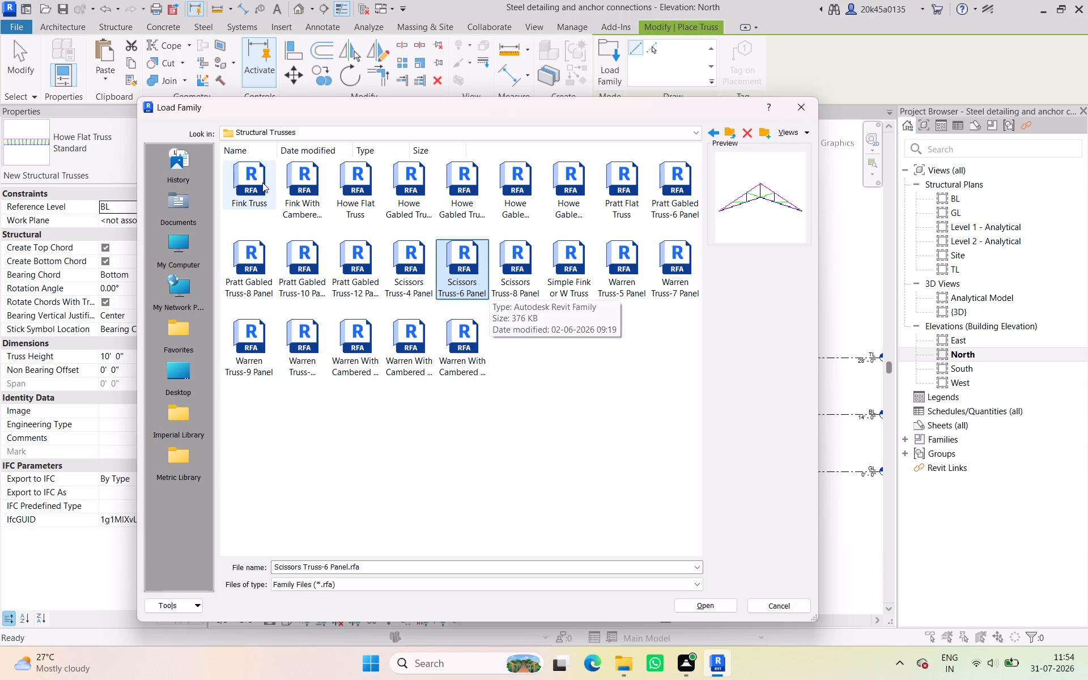
{"action": "key", "text": "Left"}
{"action": "key", "text": "Left"}
{"action": "key", "text": "Left"}
{"action": "key", "text": "Left"}
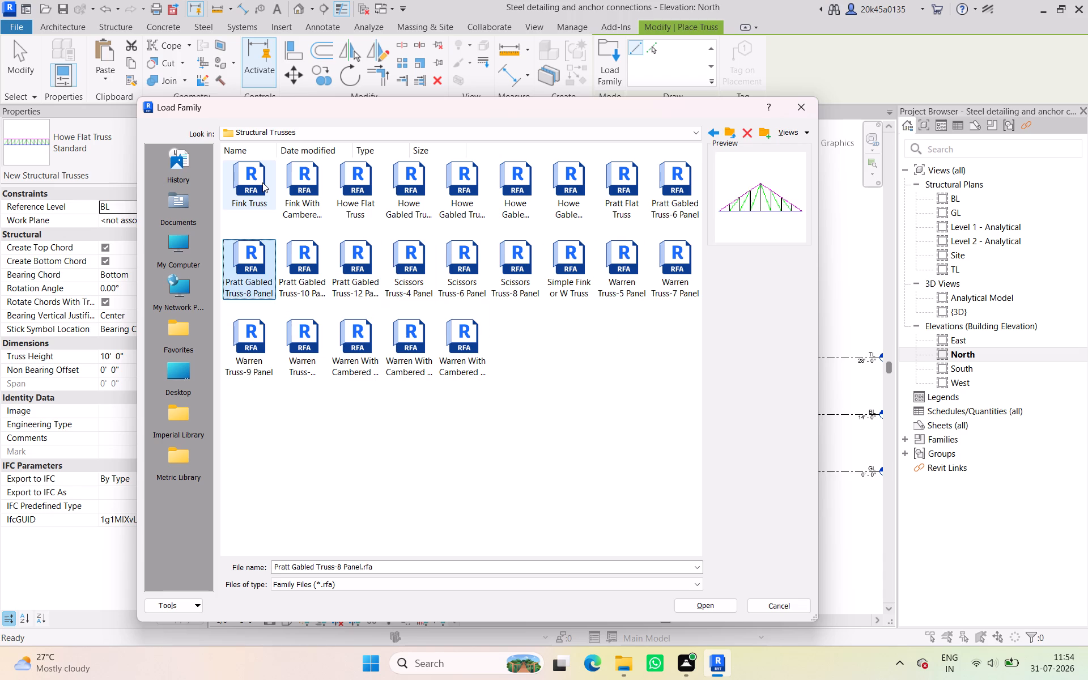
{"action": "key", "text": "Left"}
{"action": "key", "text": "Down"}
{"action": "key", "text": "Right"}
{"action": "key", "text": "Right"}
{"action": "key", "text": "Right"}
{"action": "key", "text": "Right"}
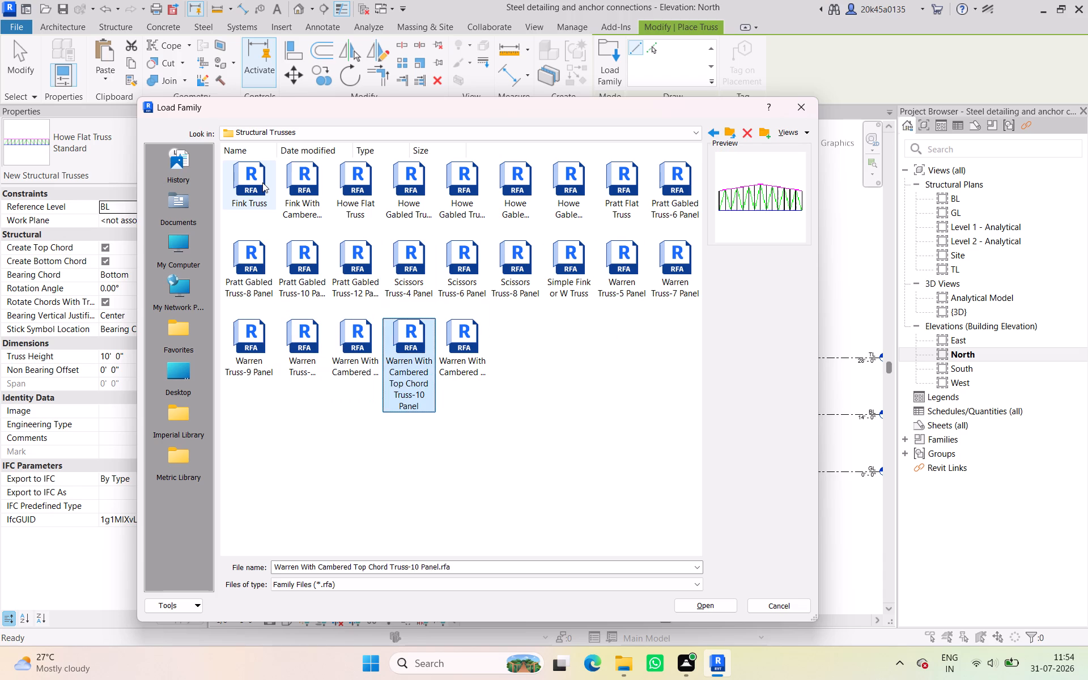
{"action": "key", "text": "Right"}
{"action": "key", "text": "0"}
{"action": "key", "text": "Up"}
{"action": "key", "text": "Up"}
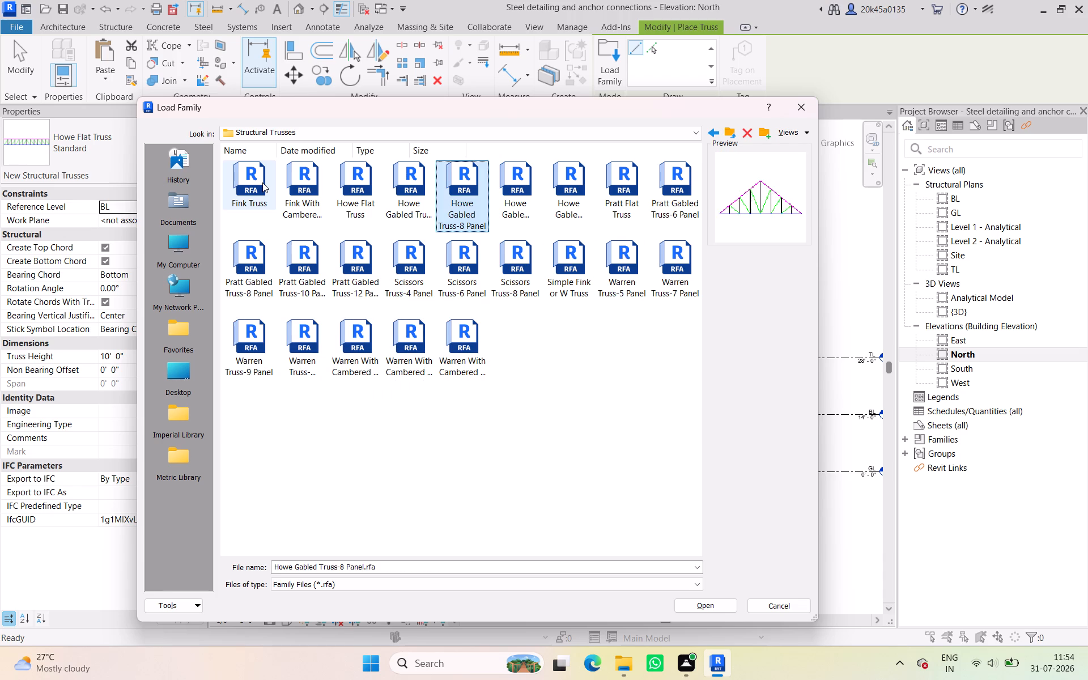
{"action": "key", "text": "Up"}
{"action": "key", "text": "Left"}
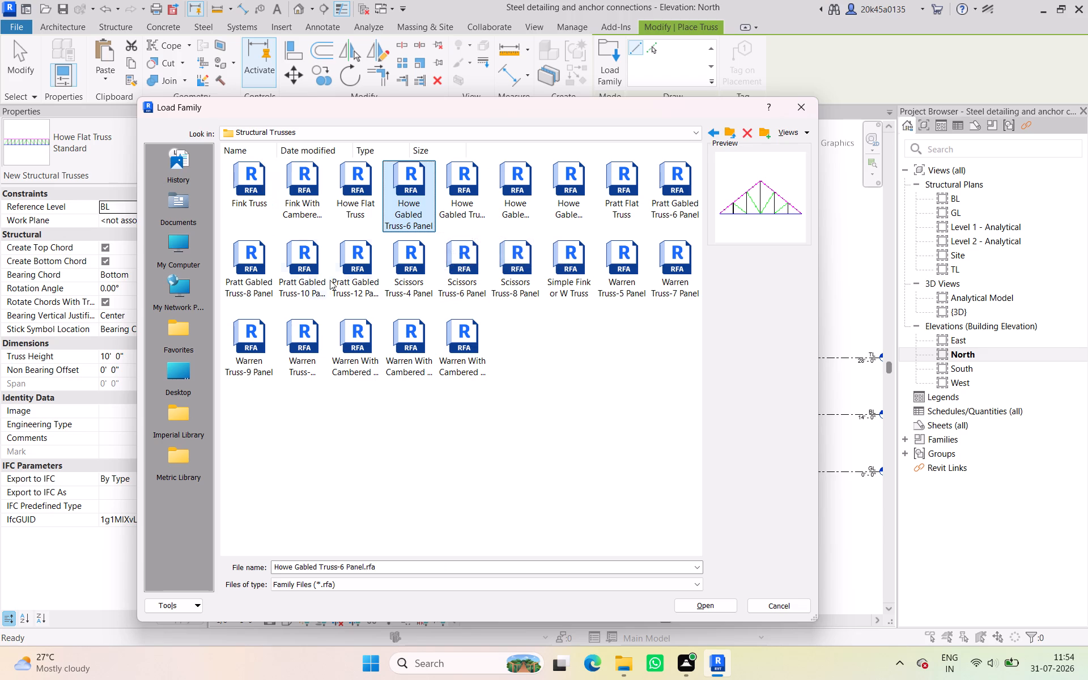
Load the Howe Gabled Truss-6 Panel family into the project.
{"action": "left_click", "coordinate": [356, 180]}
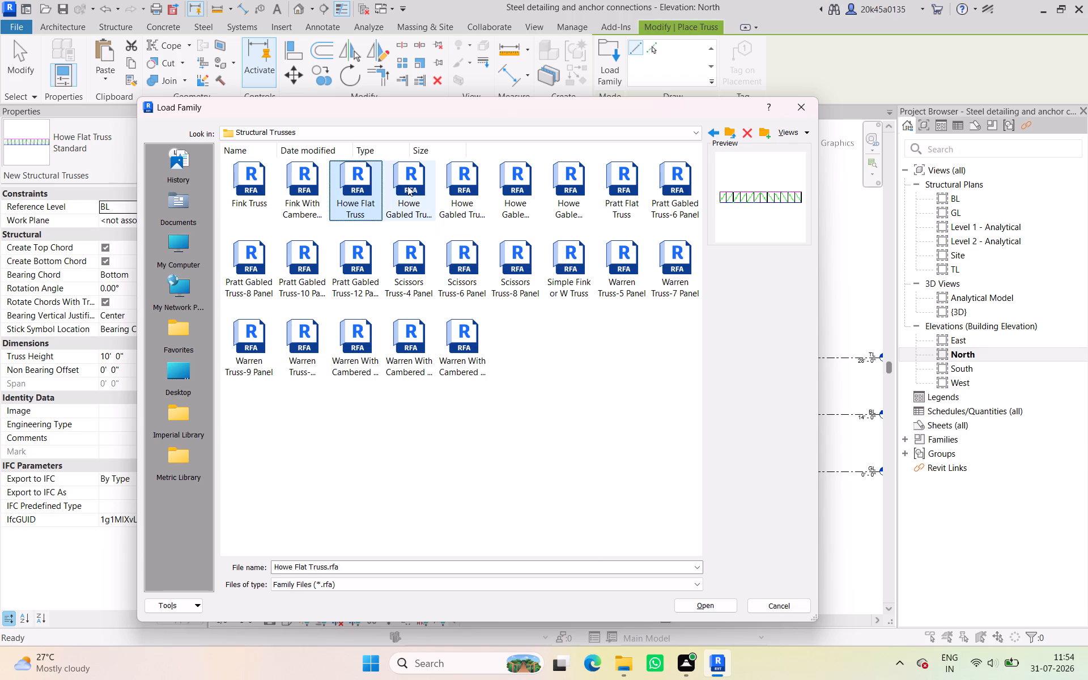
{"action": "left_click", "coordinate": [409, 186]}
{"action": "left_click", "coordinate": [715, 599]}
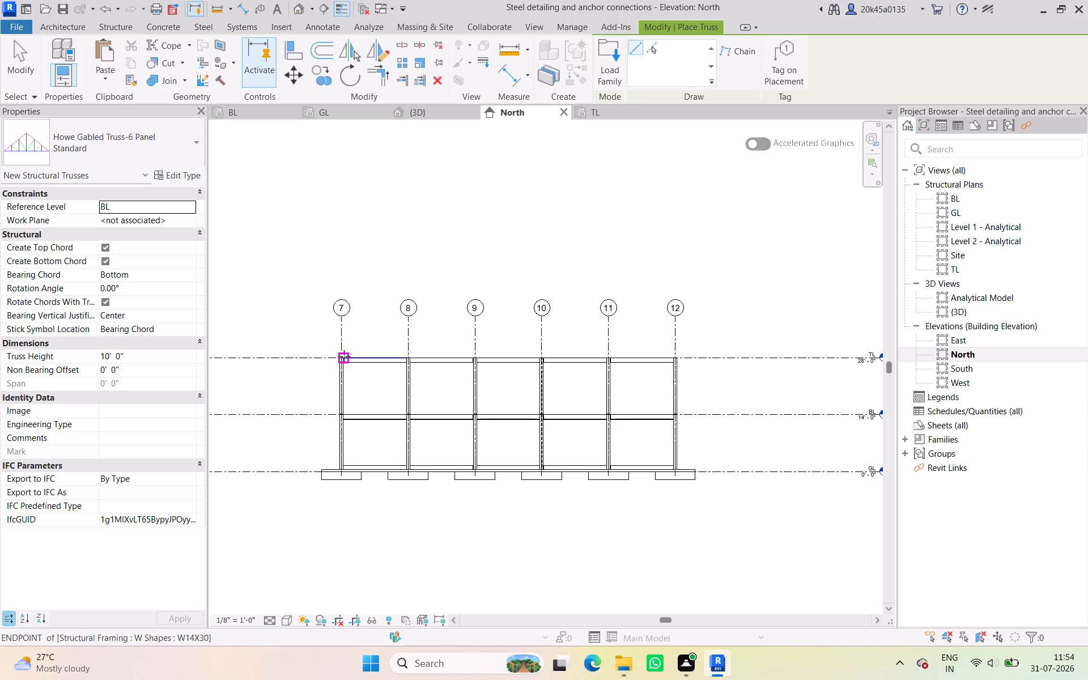
Place a Howe Gabled Truss-6 Panel along level TL from the grid 7 column's outer face to the grid 12 column's, spanning about 82' 10".
{"action": "scroll", "coordinate": [335, 346], "scroll_direction": "up", "scroll_amount": 9}
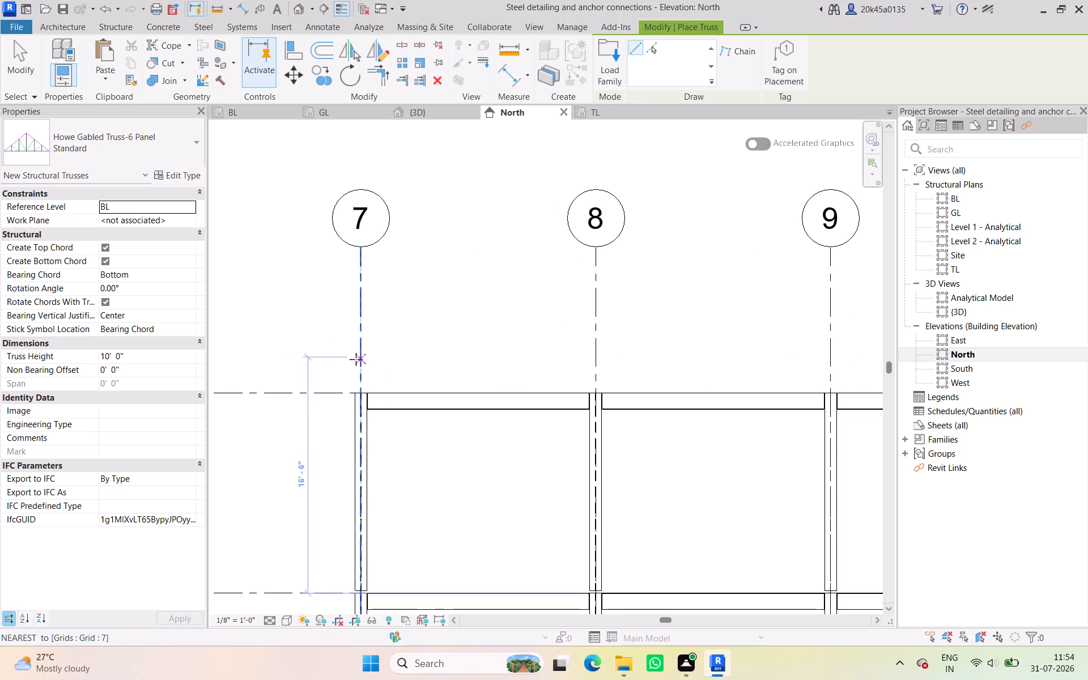
{"action": "scroll", "coordinate": [356, 376], "scroll_direction": "up", "scroll_amount": 6}
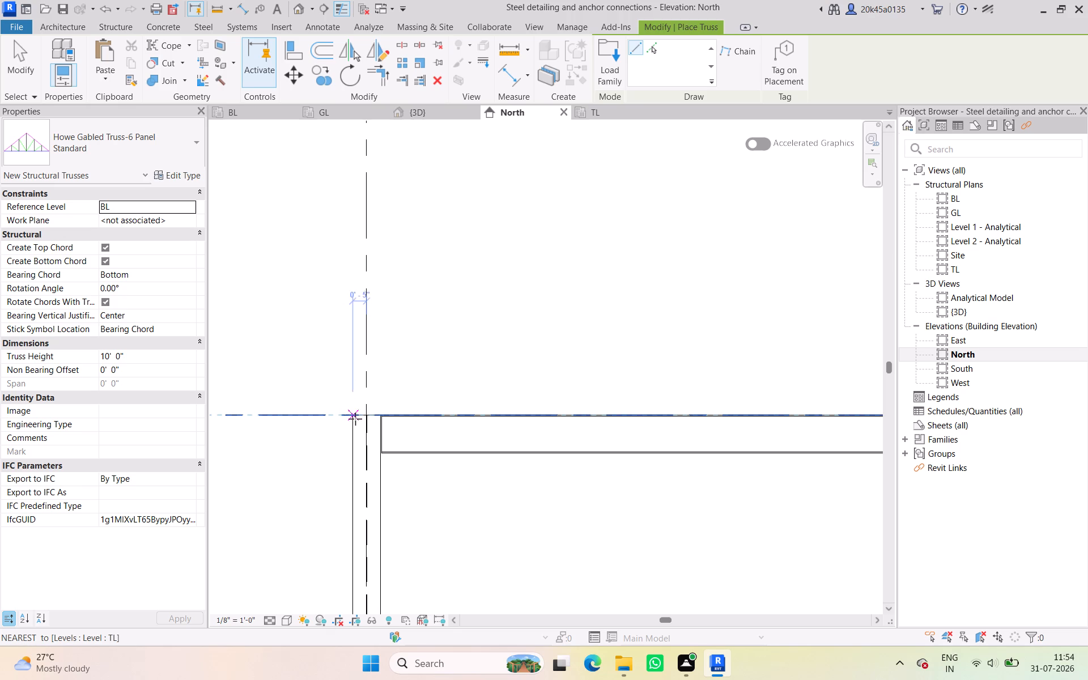
{"action": "left_click", "coordinate": [352, 416]}
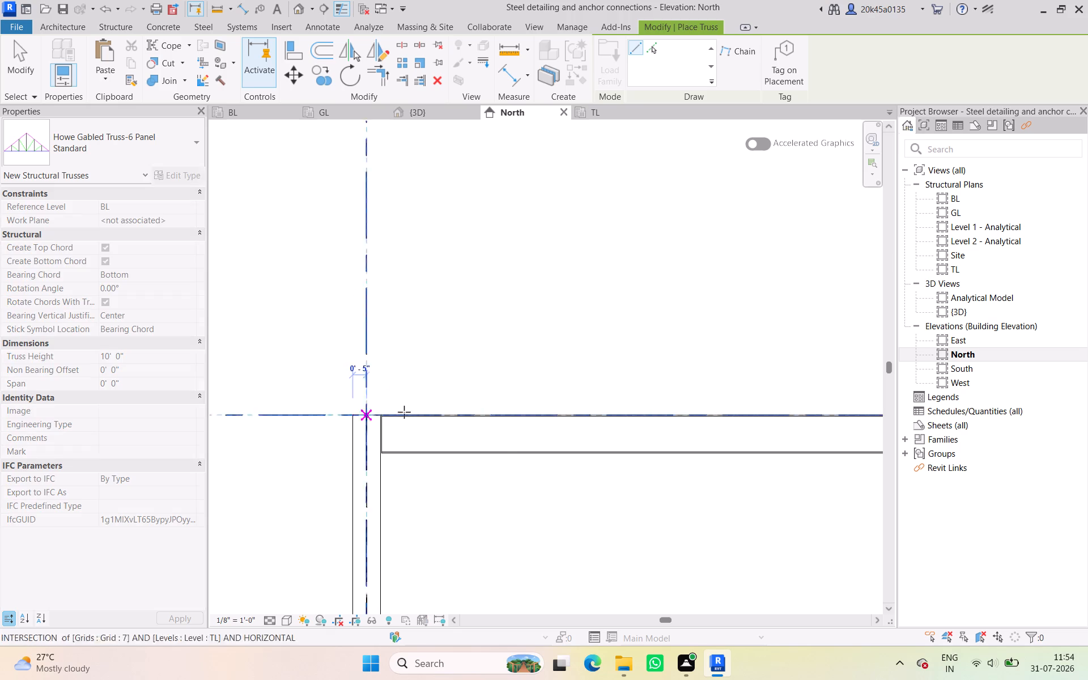
{"action": "scroll", "coordinate": [511, 400], "scroll_direction": "down", "scroll_amount": 3}
{"action": "middle_click_drag", "start_coordinate": [507, 393], "coordinate": [174, 358]}
{"action": "scroll", "coordinate": [748, 382], "scroll_direction": "down", "scroll_amount": 3}
{"action": "middle_click_drag", "start_coordinate": [673, 375], "coordinate": [314, 385]}
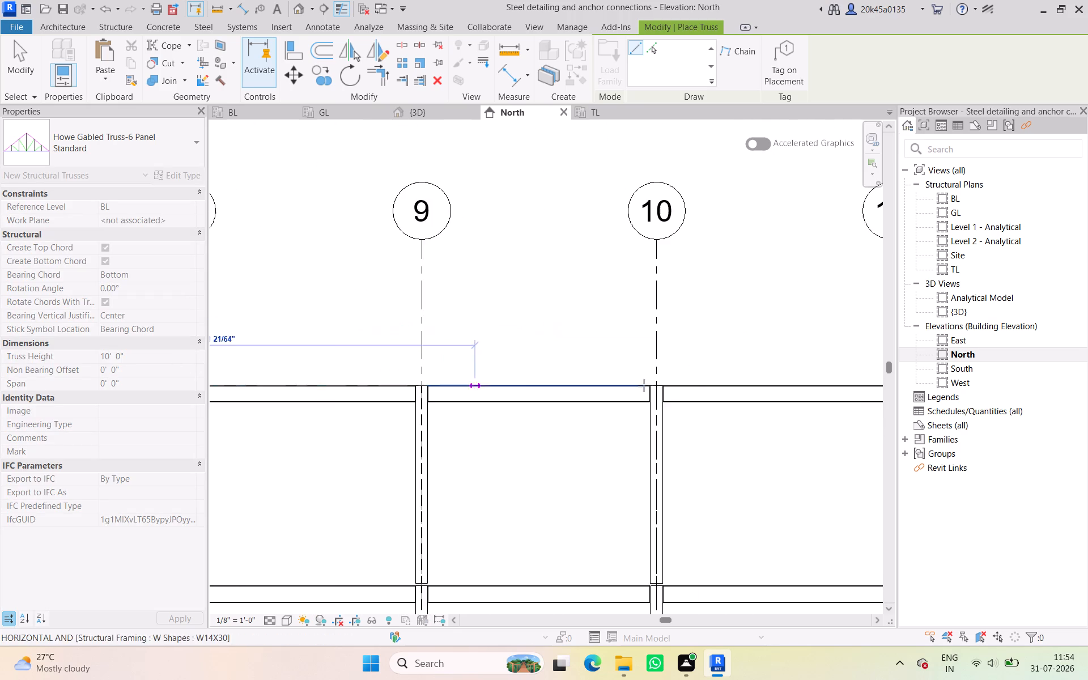
{"action": "middle_click_drag", "start_coordinate": [736, 382], "coordinate": [247, 356]}
{"action": "scroll", "coordinate": [641, 329], "scroll_direction": "up", "scroll_amount": 2}
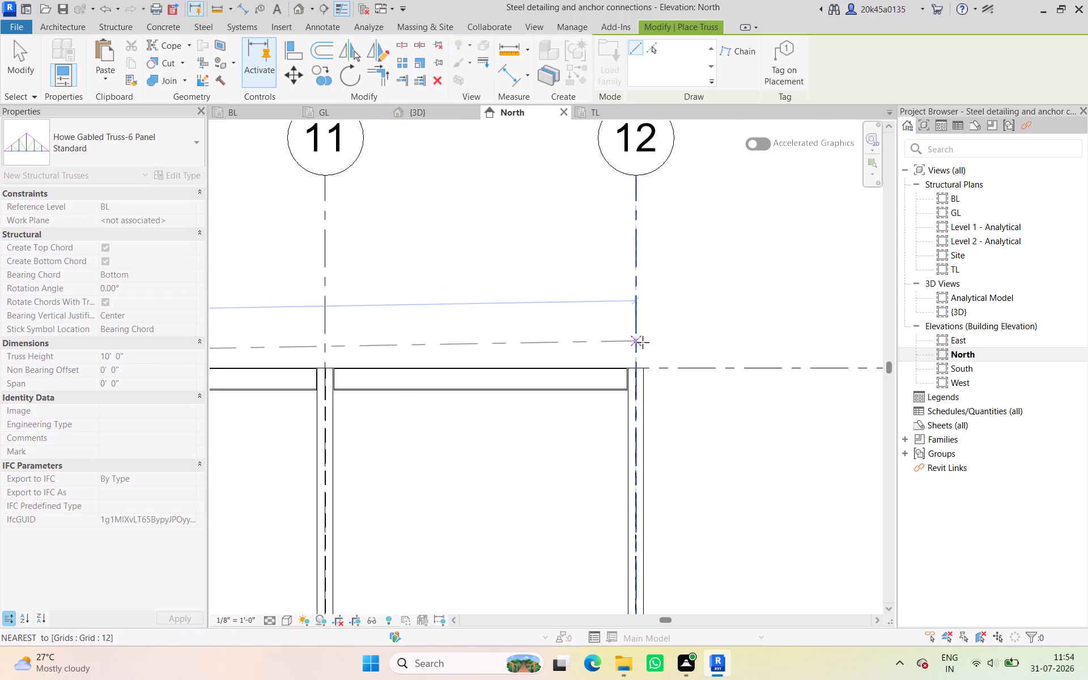
{"action": "scroll", "coordinate": [643, 342], "scroll_direction": "up", "scroll_amount": 6}
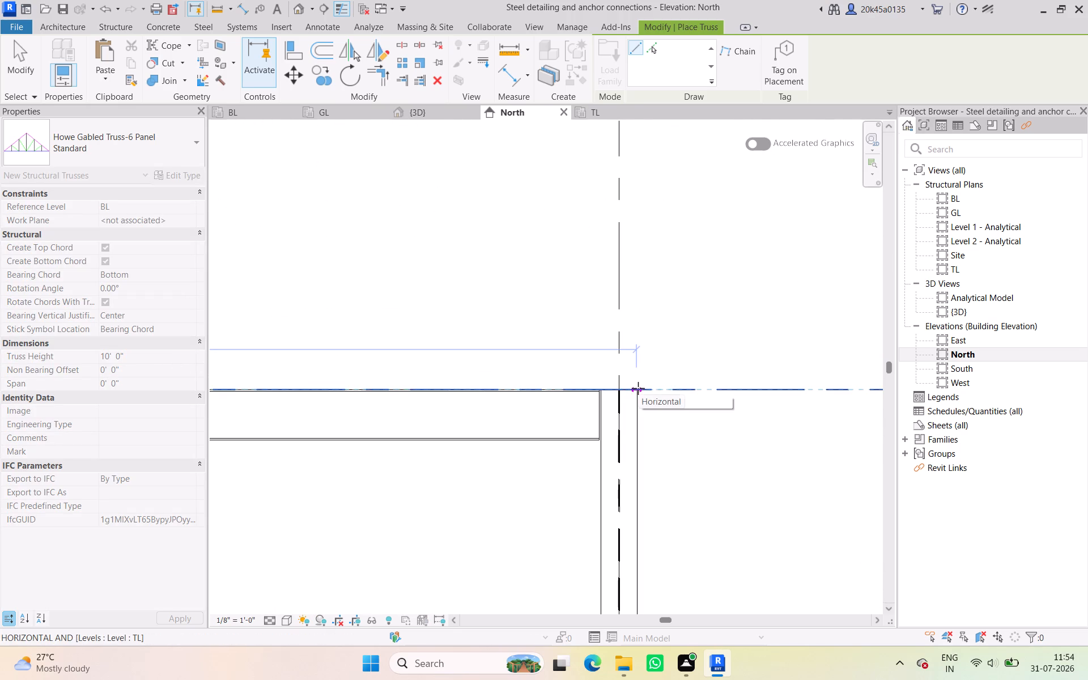
{"action": "left_click", "coordinate": [638, 388]}
{"action": "scroll", "coordinate": [638, 292], "scroll_direction": "down", "scroll_amount": 4}
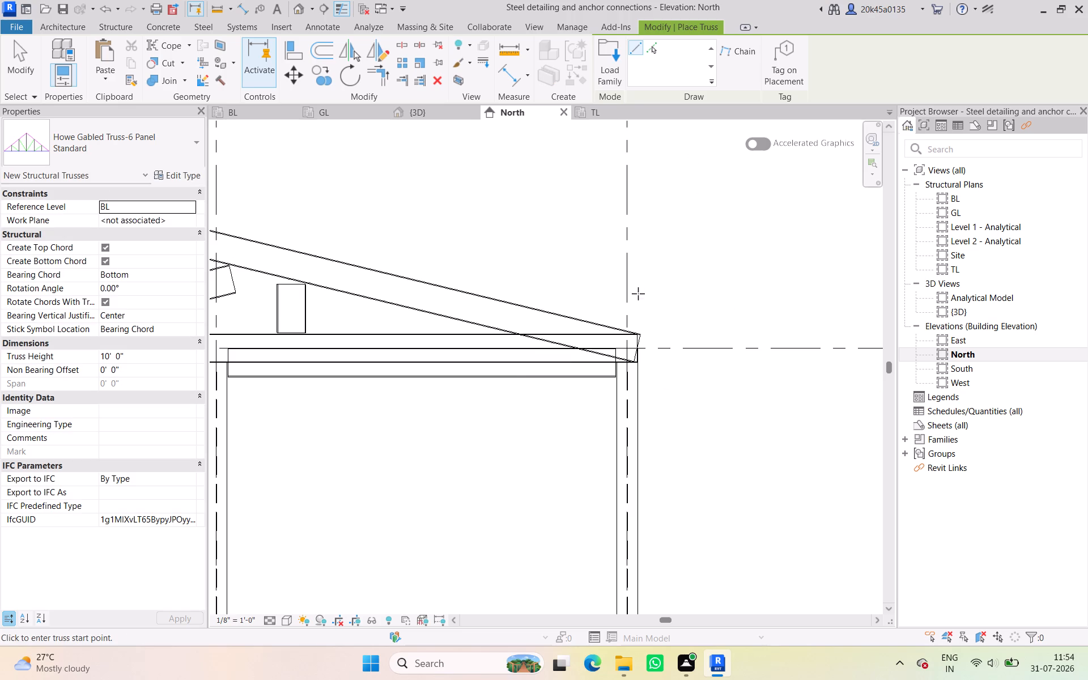
{"action": "middle_click_drag", "start_coordinate": [638, 294], "coordinate": [762, 318]}
{"action": "scroll", "coordinate": [661, 324], "scroll_direction": "down", "scroll_amount": 4}
{"action": "middle_click_drag", "start_coordinate": [657, 324], "coordinate": [766, 324]}
{"action": "scroll", "coordinate": [624, 309], "scroll_direction": "down", "scroll_amount": 3}
{"action": "middle_click_drag", "start_coordinate": [622, 308], "coordinate": [633, 308]}
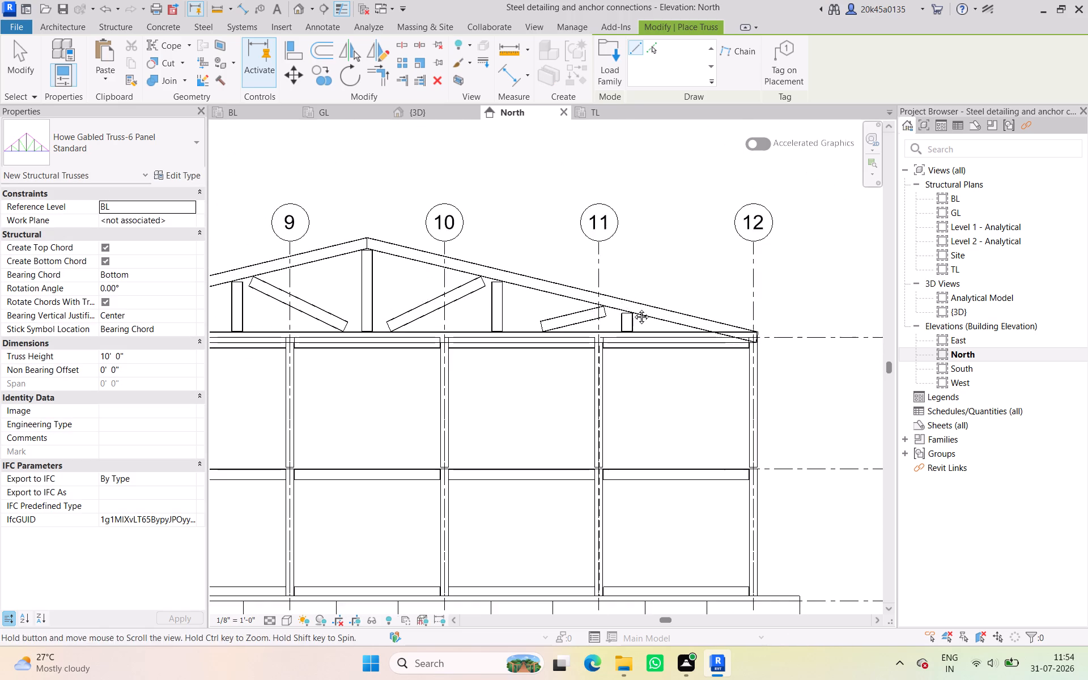
{"action": "middle_click_drag", "start_coordinate": [633, 308], "coordinate": [772, 306]}
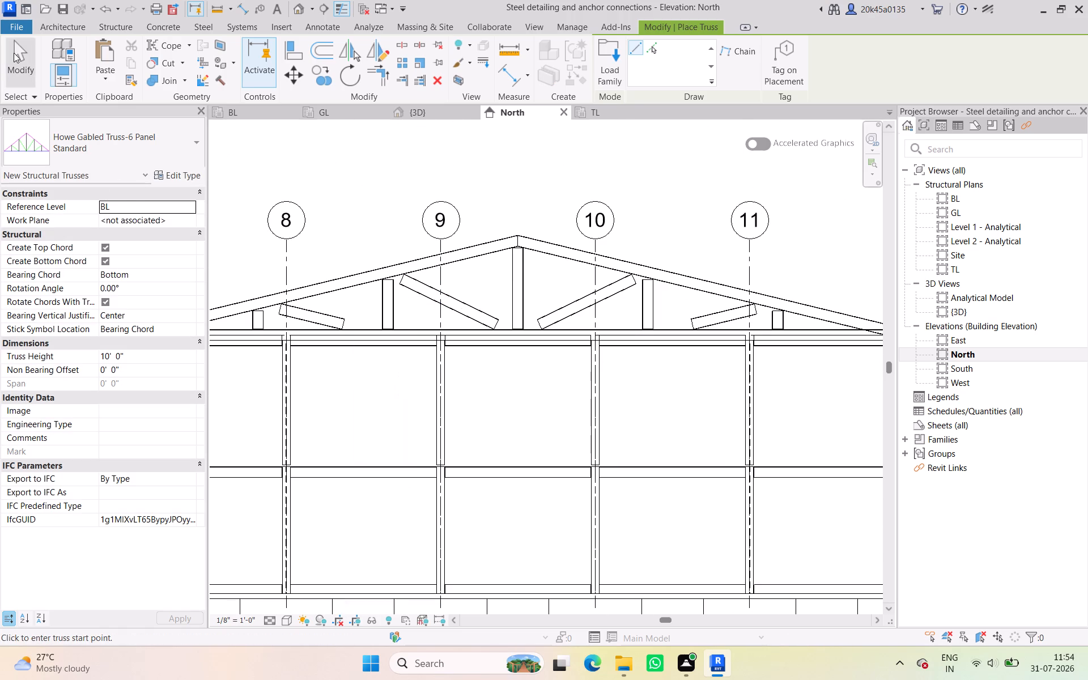
{"action": "left_click", "coordinate": [20, 55]}
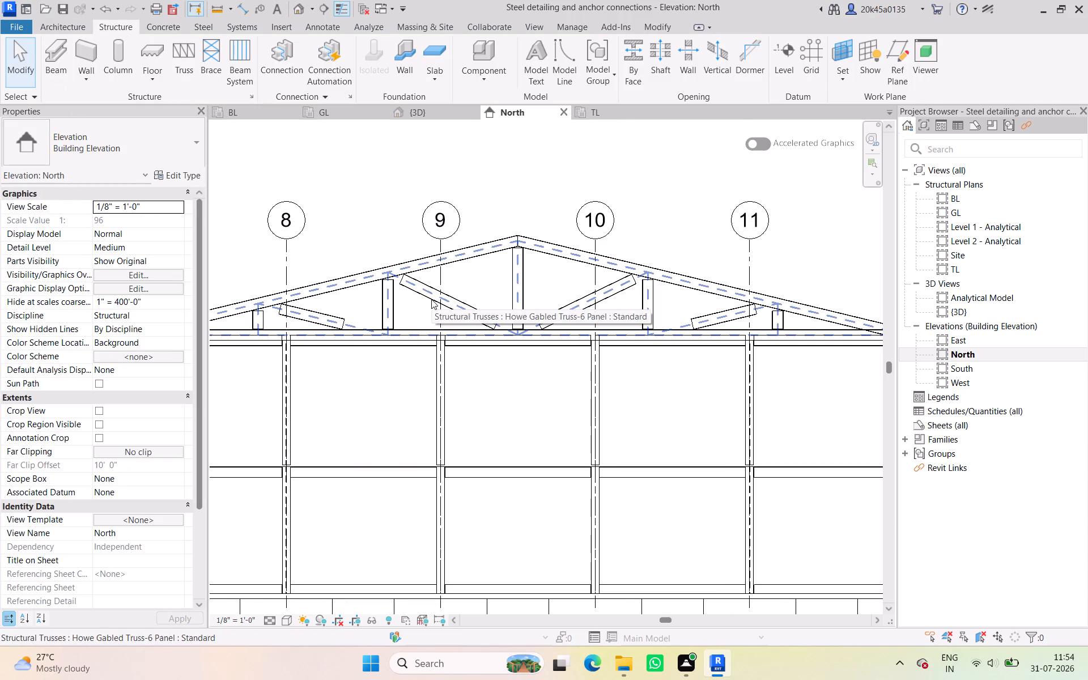
Set the North elevation's visual style to Realistic and its detail level to Fine.
{"action": "left_click", "coordinate": [283, 619]}
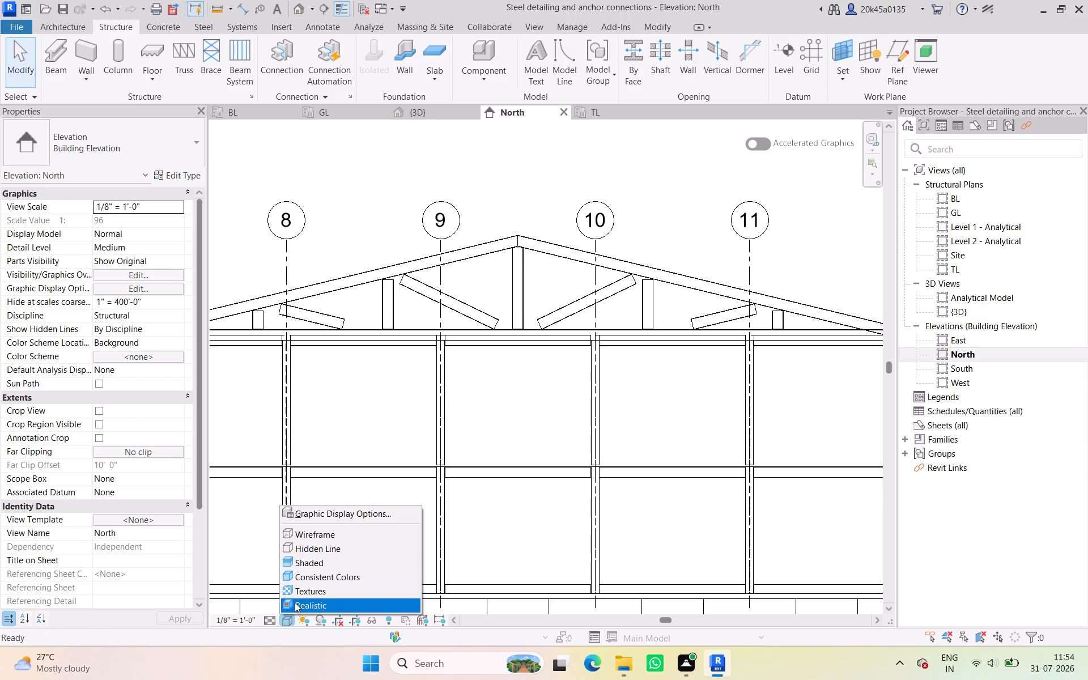
{"action": "left_click", "coordinate": [295, 605]}
{"action": "left_click", "coordinate": [270, 617]}
{"action": "left_click", "coordinate": [282, 601]}
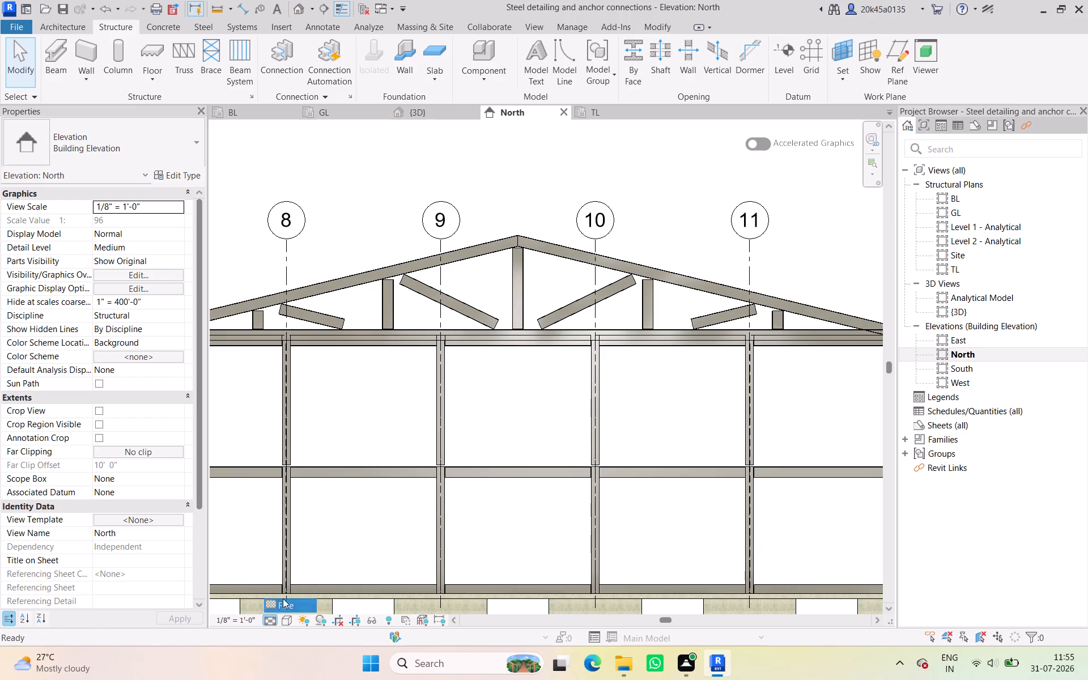
Examine the gabled truss's web members and its bottom chord over the columns in the North elevation.
{"action": "scroll", "coordinate": [365, 237], "scroll_direction": "down", "scroll_amount": 5}
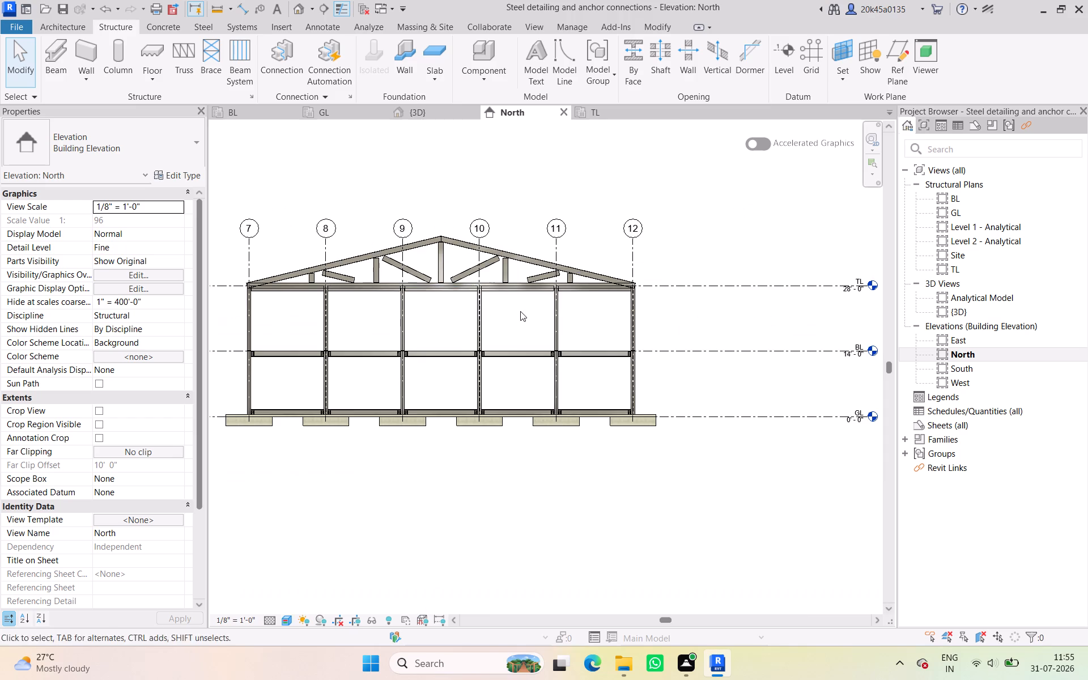
{"action": "scroll", "coordinate": [482, 278], "scroll_direction": "up", "scroll_amount": 12}
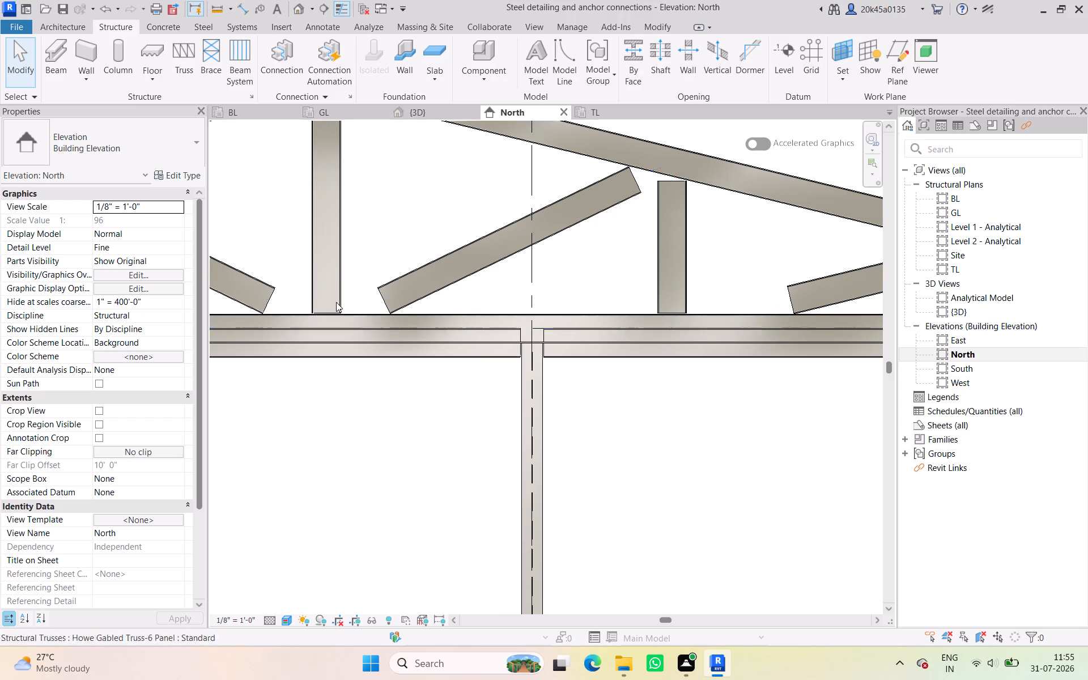
{"action": "left_click", "coordinate": [379, 293]}
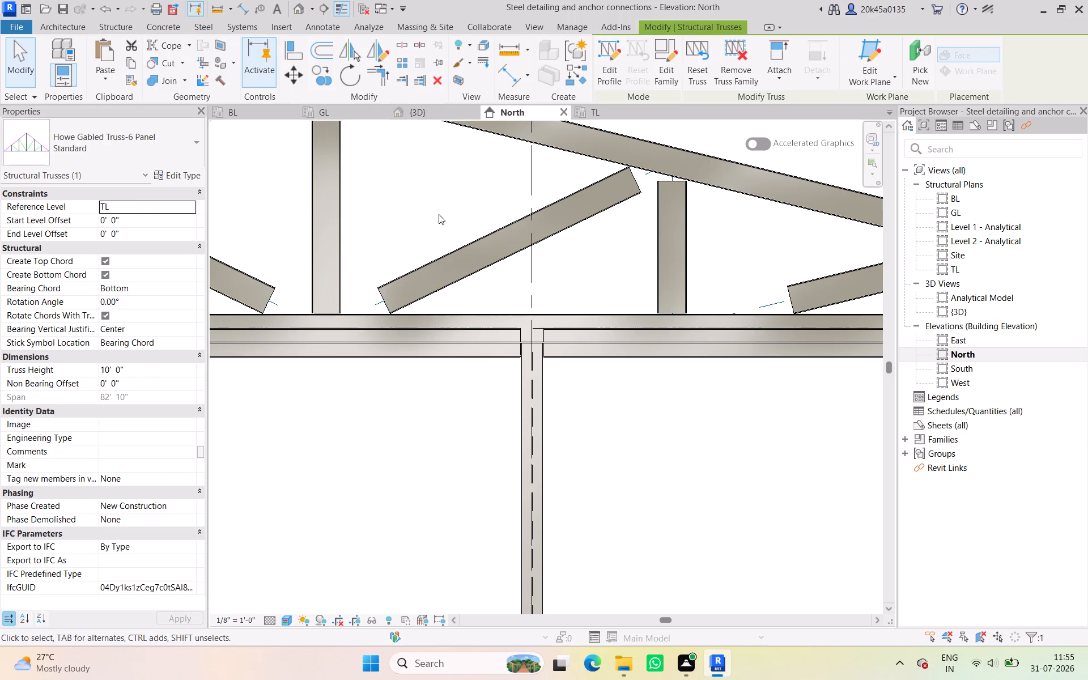
{"action": "left_click", "coordinate": [424, 213]}
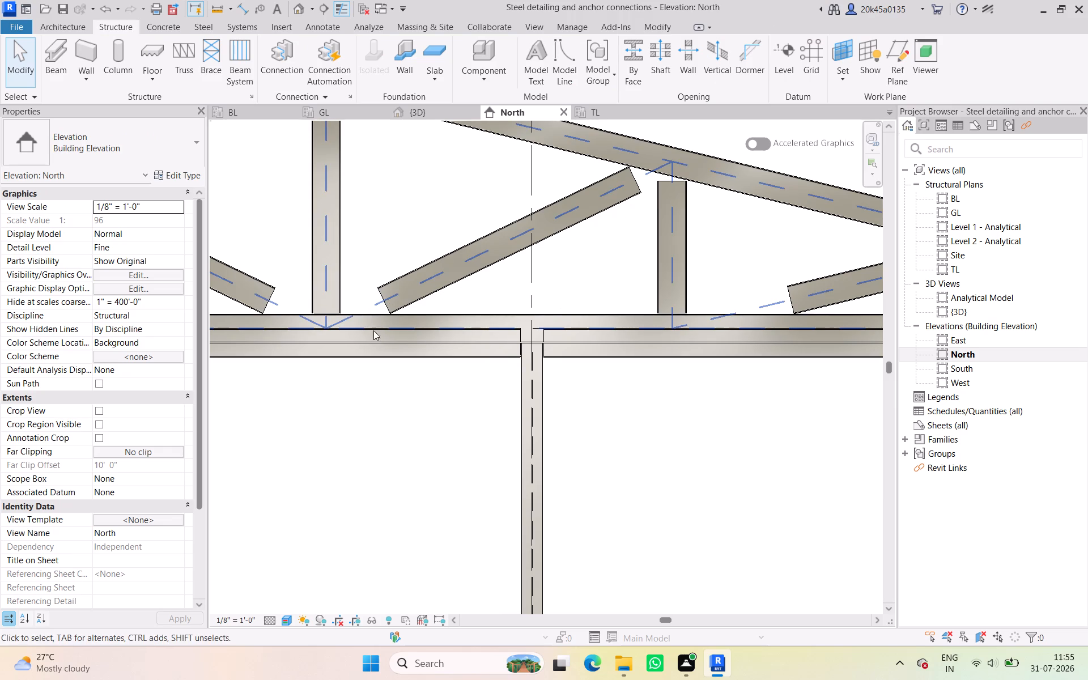
{"action": "scroll", "coordinate": [389, 338], "scroll_direction": "down", "scroll_amount": 3}
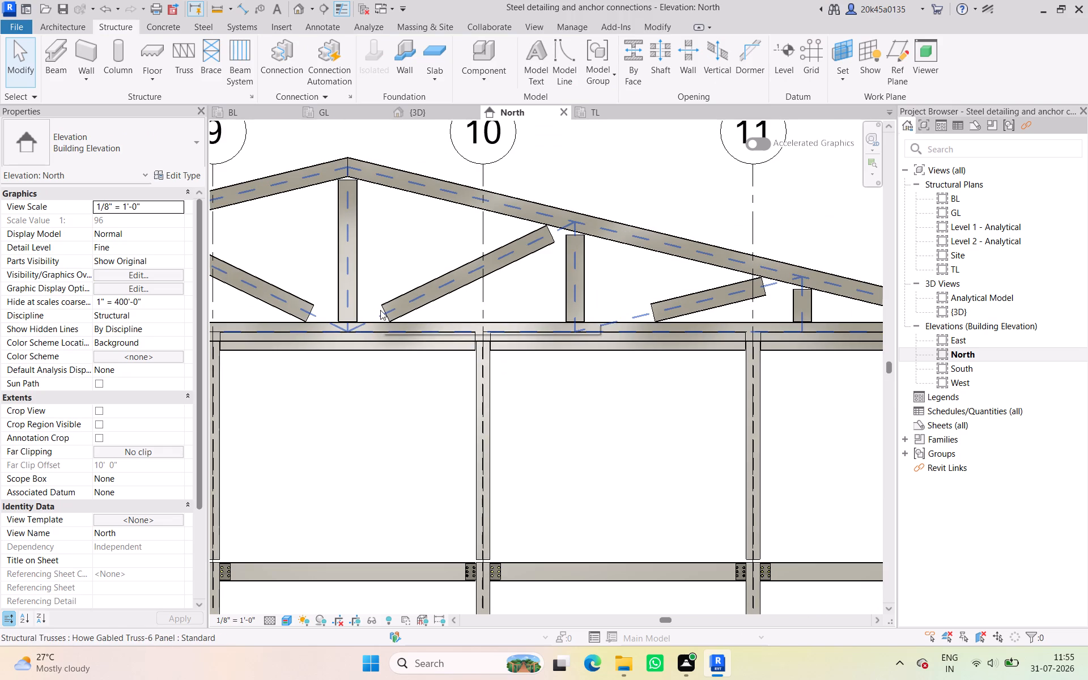
{"action": "scroll", "coordinate": [396, 299], "scroll_direction": "down", "scroll_amount": 5}
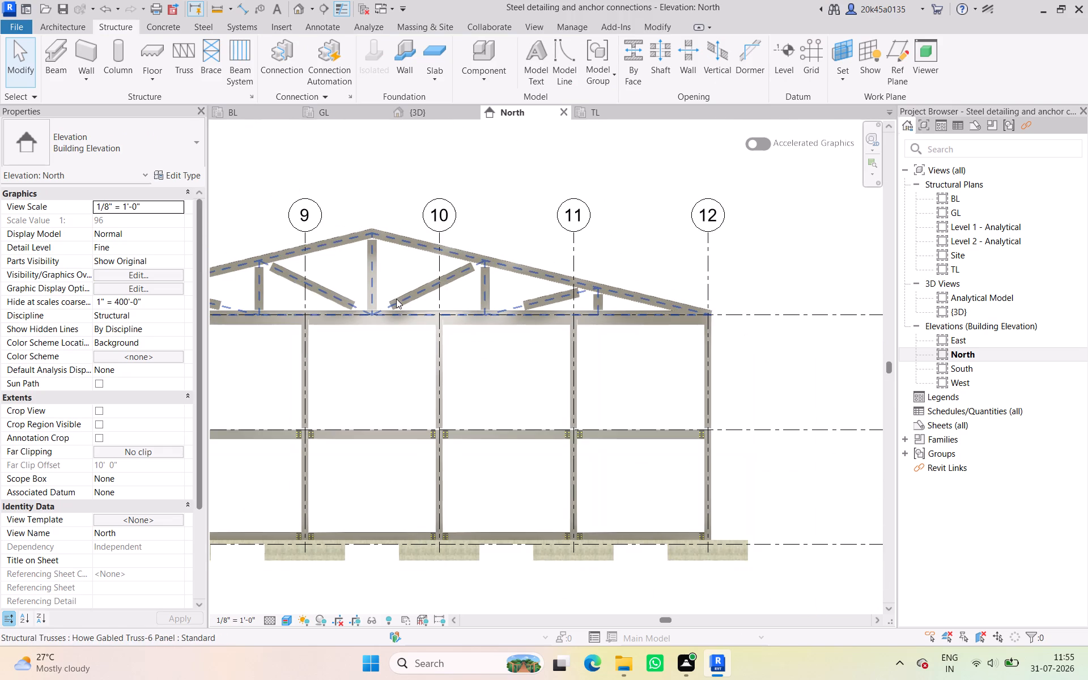
{"action": "middle_click_drag", "start_coordinate": [396, 299], "coordinate": [551, 325]}
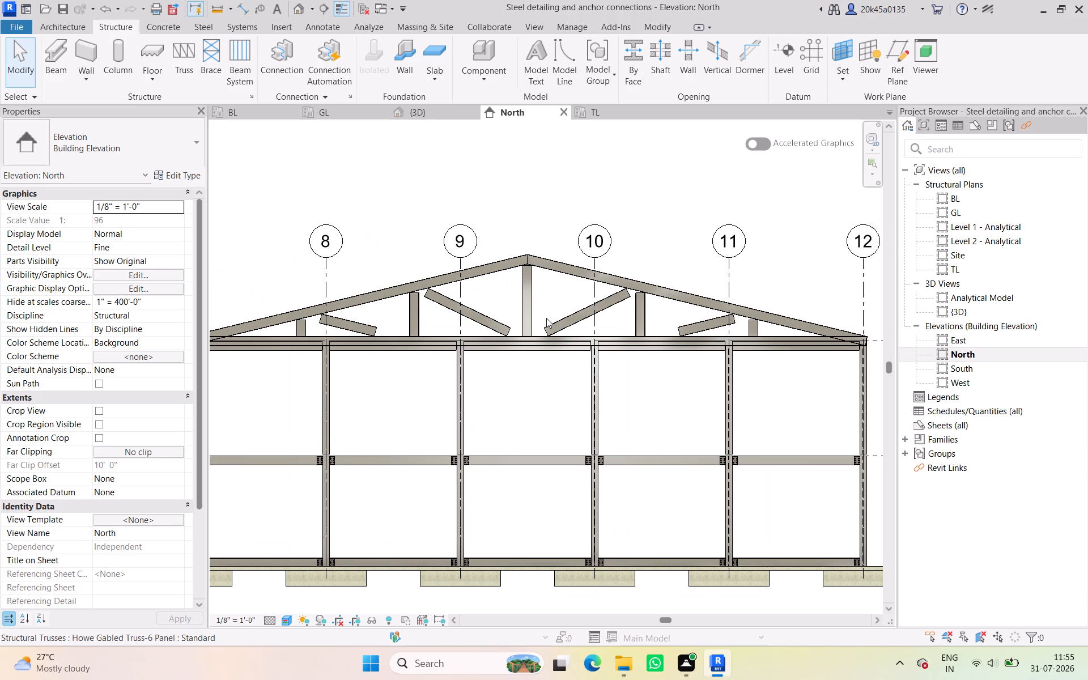
{"action": "scroll", "coordinate": [546, 318], "scroll_direction": "down", "scroll_amount": 6}
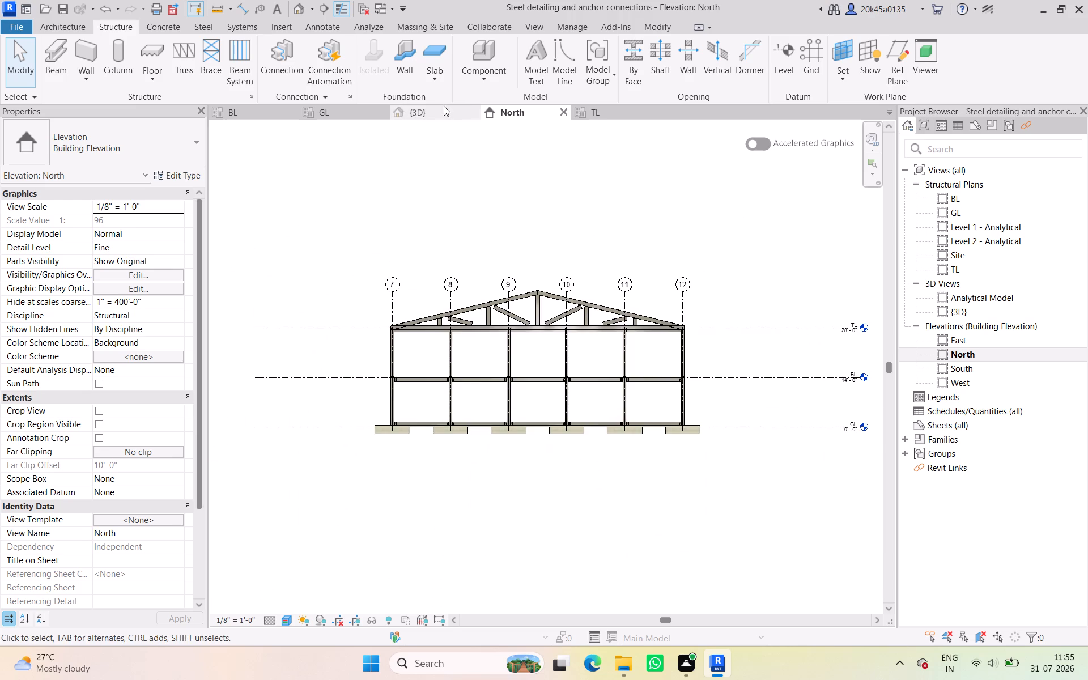
Inspect the truss in the 3D view, following its web members and chords along the level TL girders to the end column.
{"action": "left_click", "coordinate": [440, 113]}
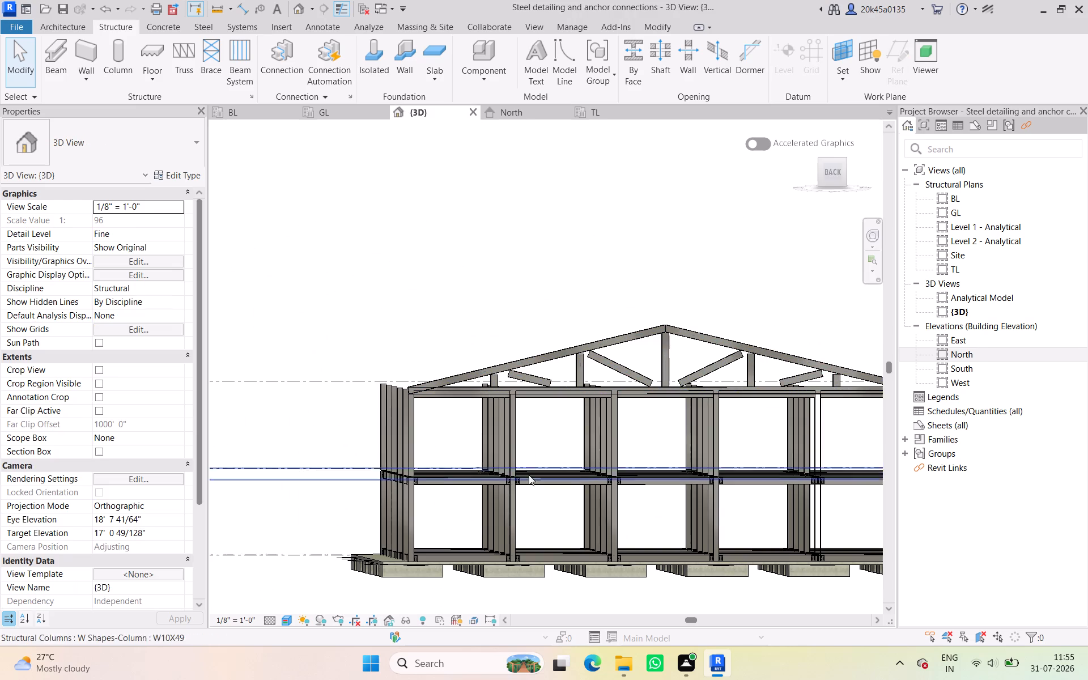
{"action": "middle_click_drag", "start_coordinate": [502, 522], "coordinate": [583, 615], "text": "shift"}
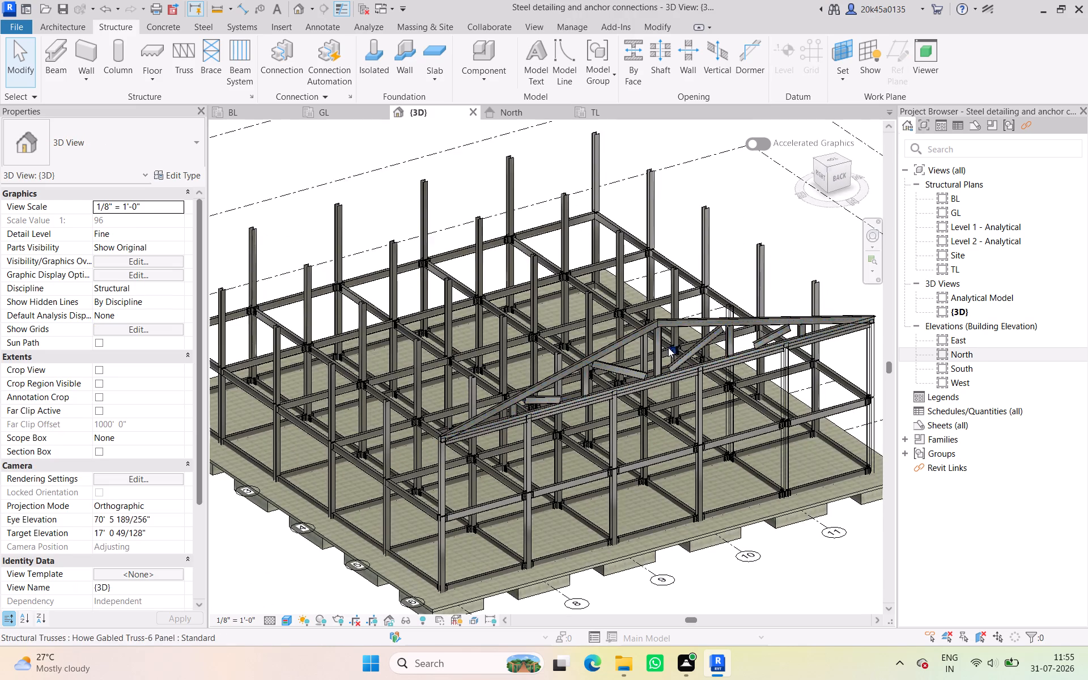
{"action": "scroll", "coordinate": [669, 349], "scroll_direction": "up", "scroll_amount": 10}
{"action": "scroll", "coordinate": [657, 411], "scroll_direction": "up", "scroll_amount": 4}
{"action": "middle_click_drag", "start_coordinate": [654, 413], "coordinate": [647, 397]}
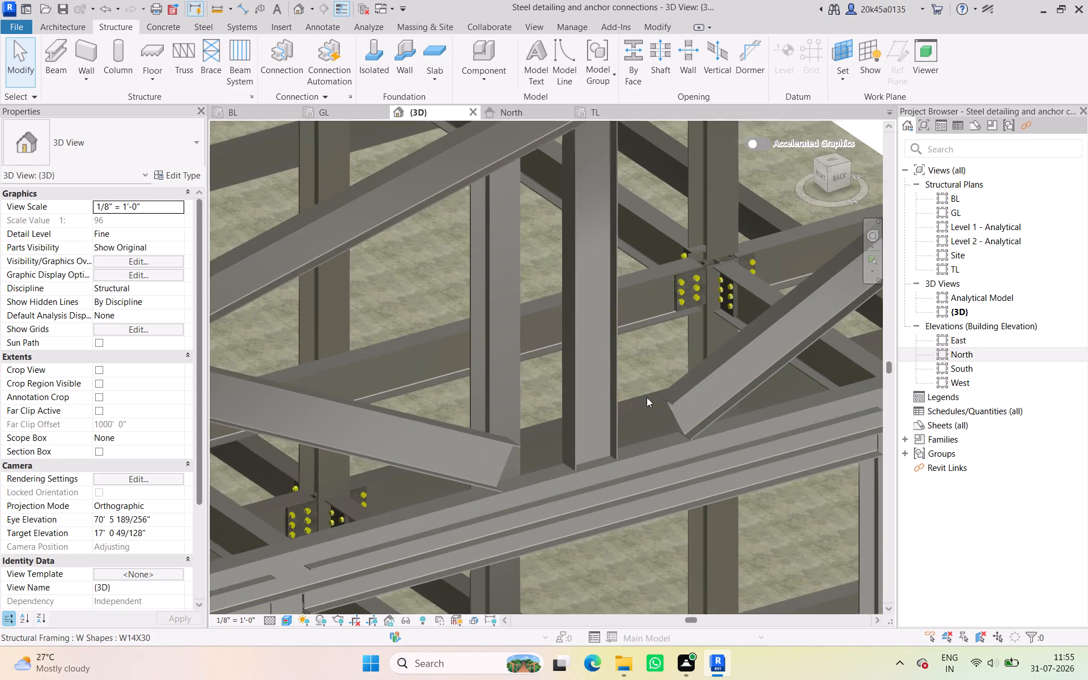
{"action": "middle_click_drag", "start_coordinate": [647, 397], "coordinate": [645, 356]}
{"action": "scroll", "coordinate": [483, 426], "scroll_direction": "down", "scroll_amount": 2}
{"action": "middle_click_drag", "start_coordinate": [484, 428], "coordinate": [788, 423]}
{"action": "scroll", "coordinate": [547, 479], "scroll_direction": "down", "scroll_amount": 2}
{"action": "middle_click_drag", "start_coordinate": [546, 479], "coordinate": [637, 398]}
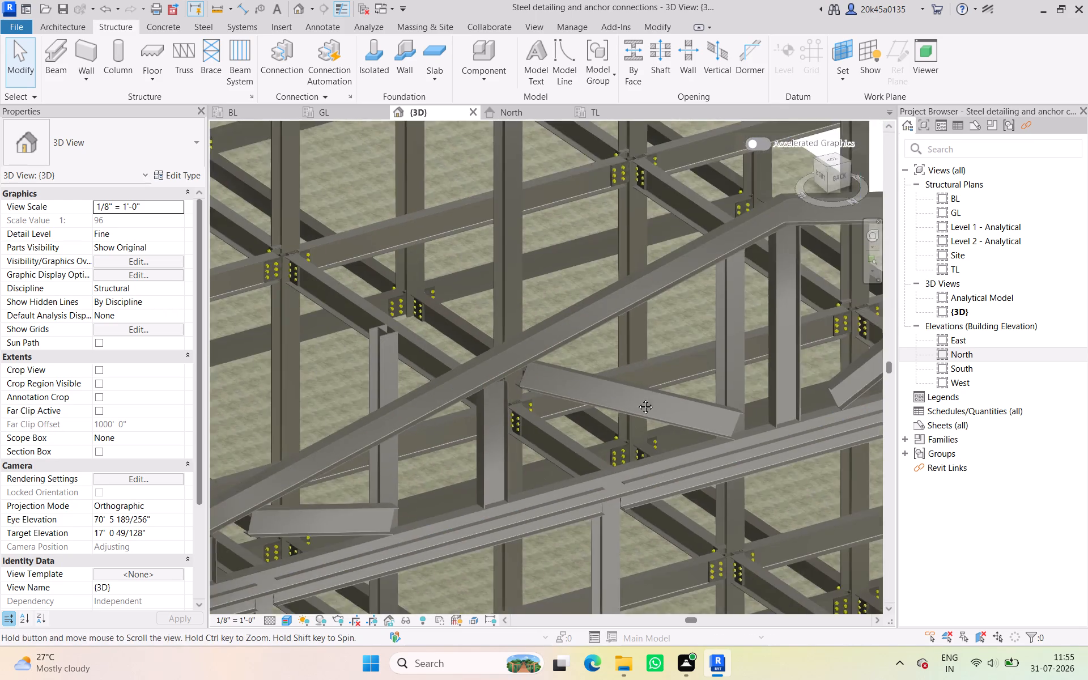
{"action": "middle_click_drag", "start_coordinate": [637, 398], "coordinate": [640, 397]}
{"action": "scroll", "coordinate": [524, 469], "scroll_direction": "down", "scroll_amount": 2}
{"action": "middle_click_drag", "start_coordinate": [530, 465], "coordinate": [655, 398]}
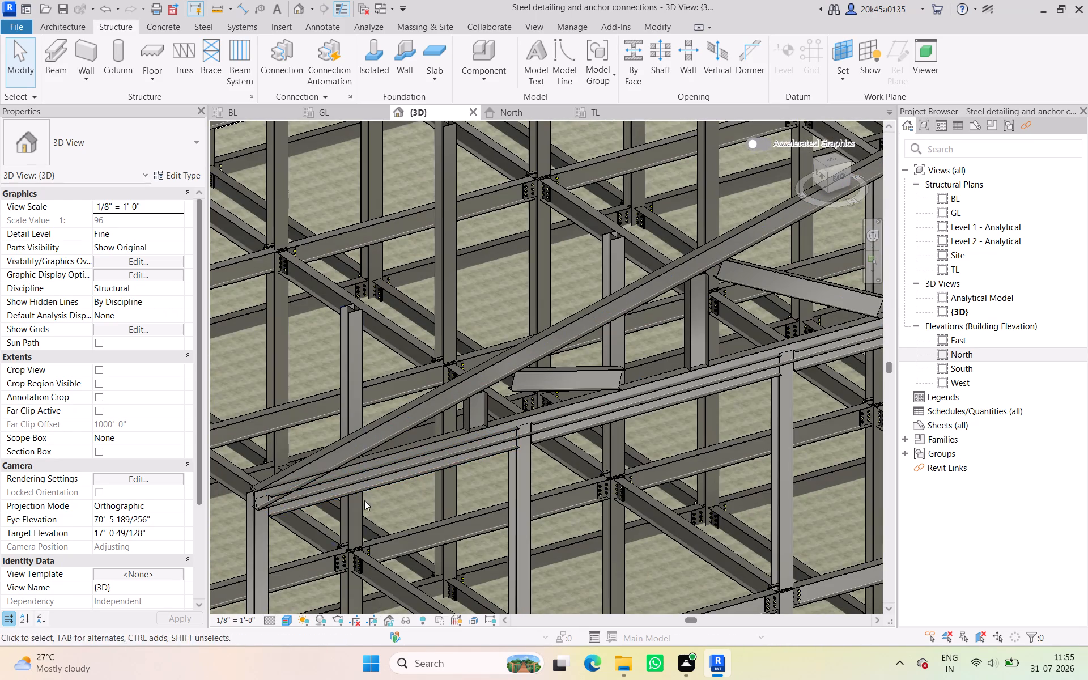
{"action": "scroll", "coordinate": [343, 476], "scroll_direction": "up", "scroll_amount": 4}
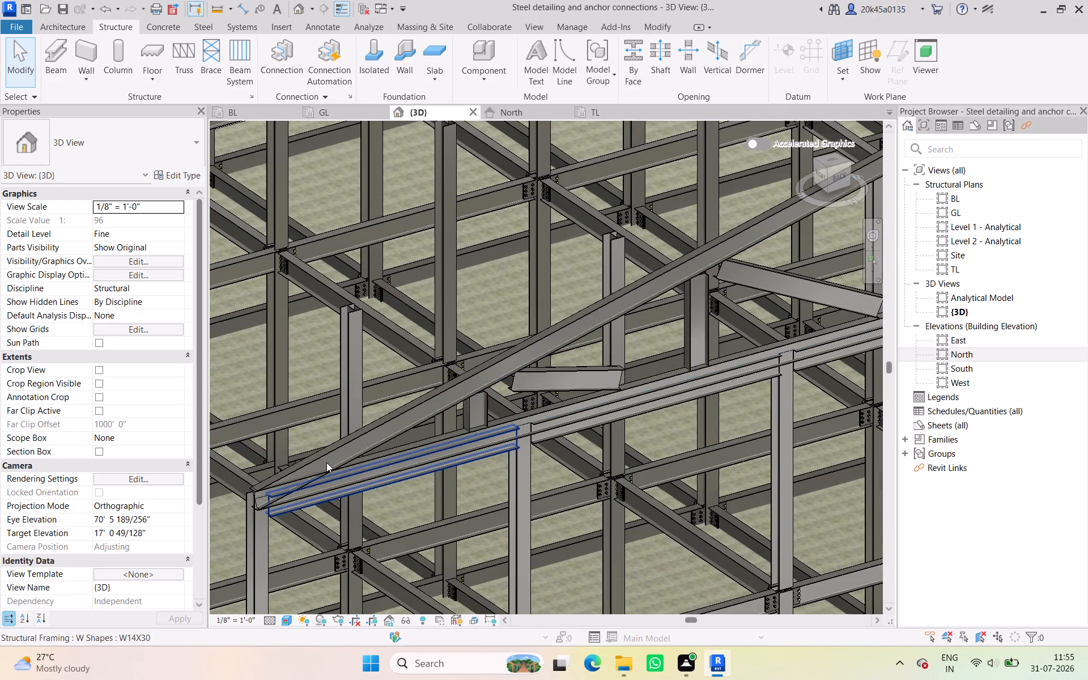
Select the truss in the North elevation and set the view's visual style to Wireframe.
{"action": "left_click", "coordinate": [505, 103]}
{"action": "left_click", "coordinate": [507, 114]}
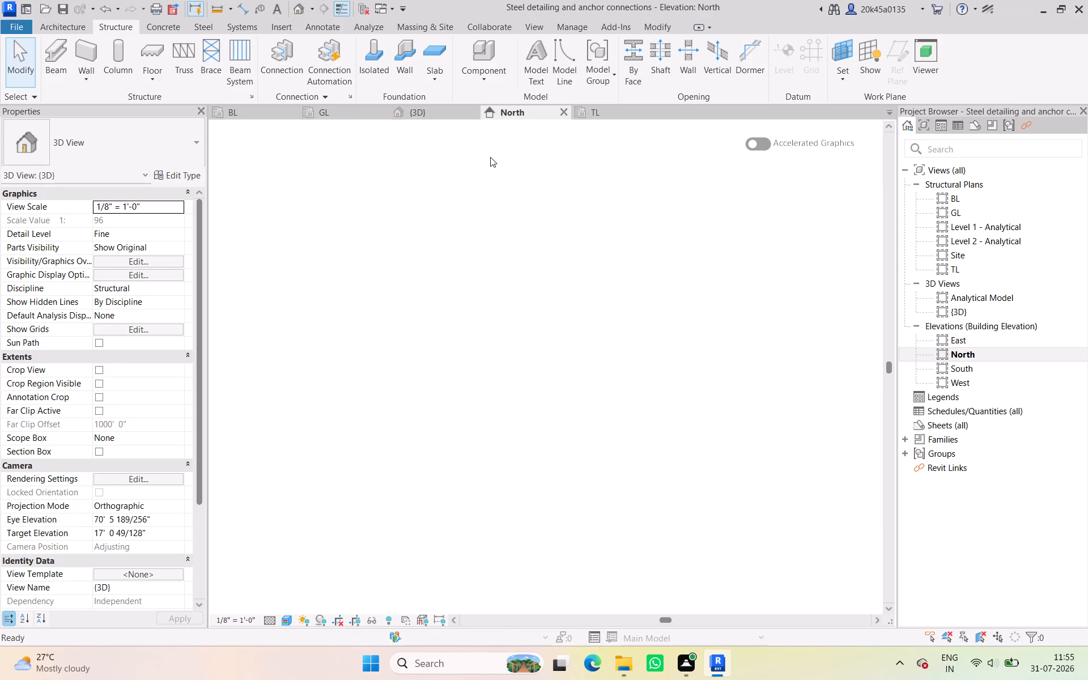
{"action": "left_click", "coordinate": [445, 308]}
{"action": "scroll", "coordinate": [452, 307], "scroll_direction": "up", "scroll_amount": 11}
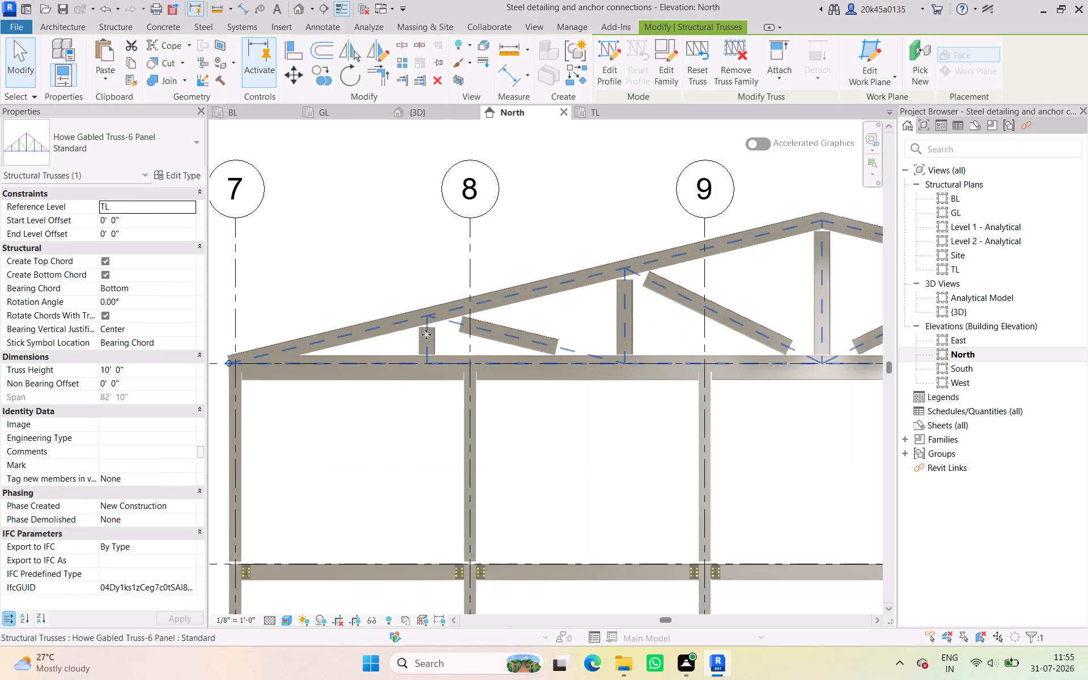
{"action": "left_click", "coordinate": [290, 621]}
{"action": "left_click", "coordinate": [320, 529]}
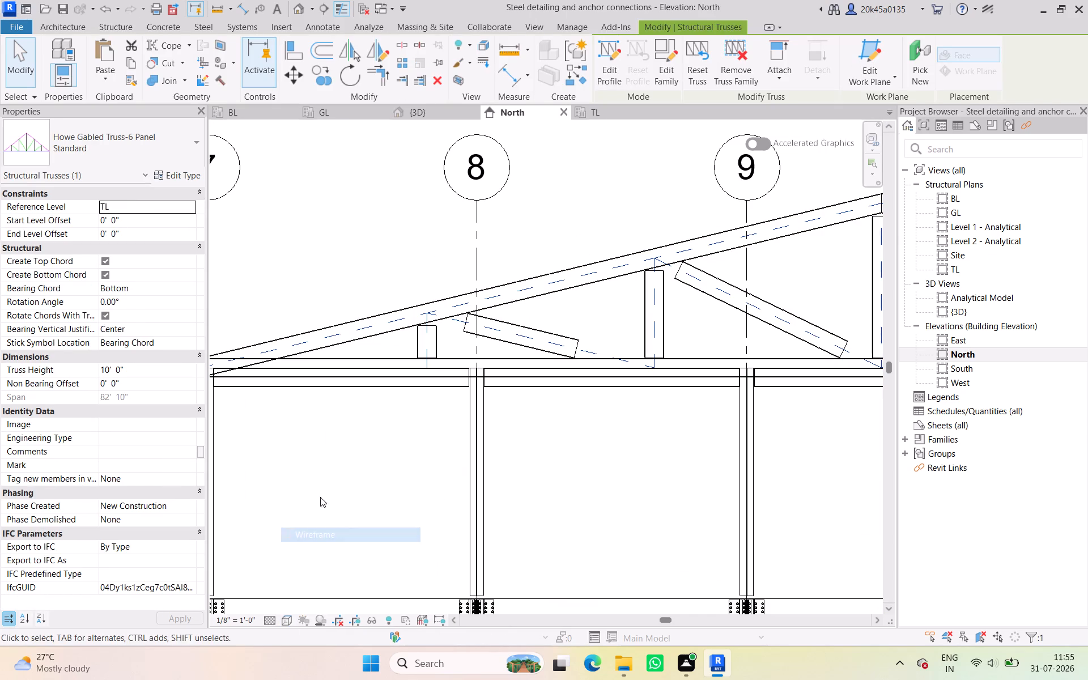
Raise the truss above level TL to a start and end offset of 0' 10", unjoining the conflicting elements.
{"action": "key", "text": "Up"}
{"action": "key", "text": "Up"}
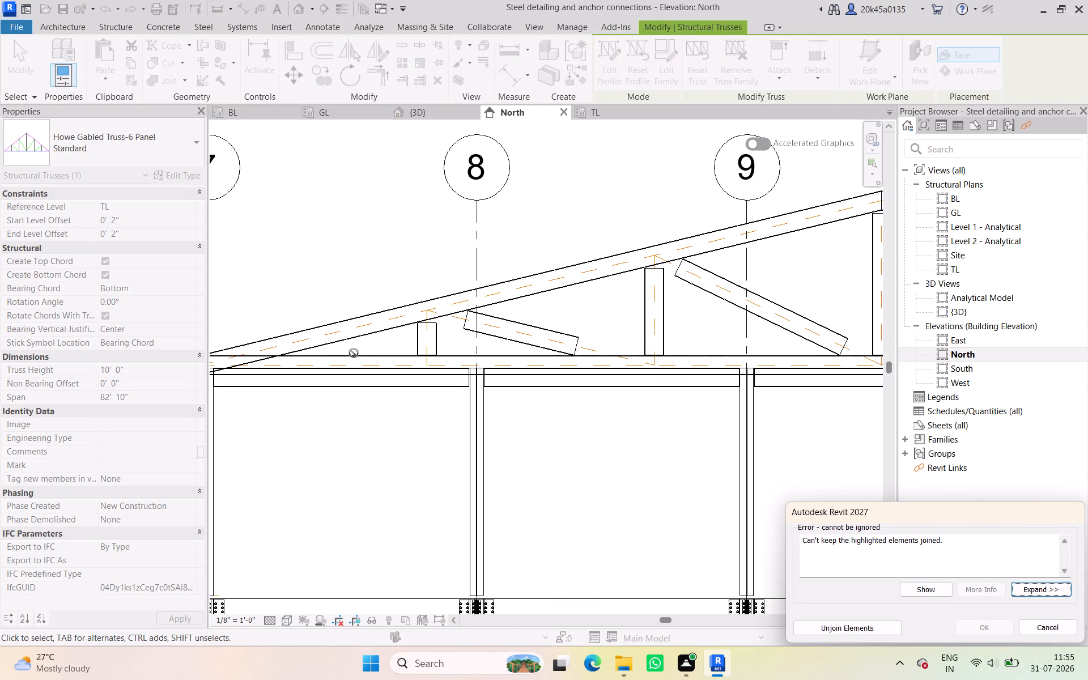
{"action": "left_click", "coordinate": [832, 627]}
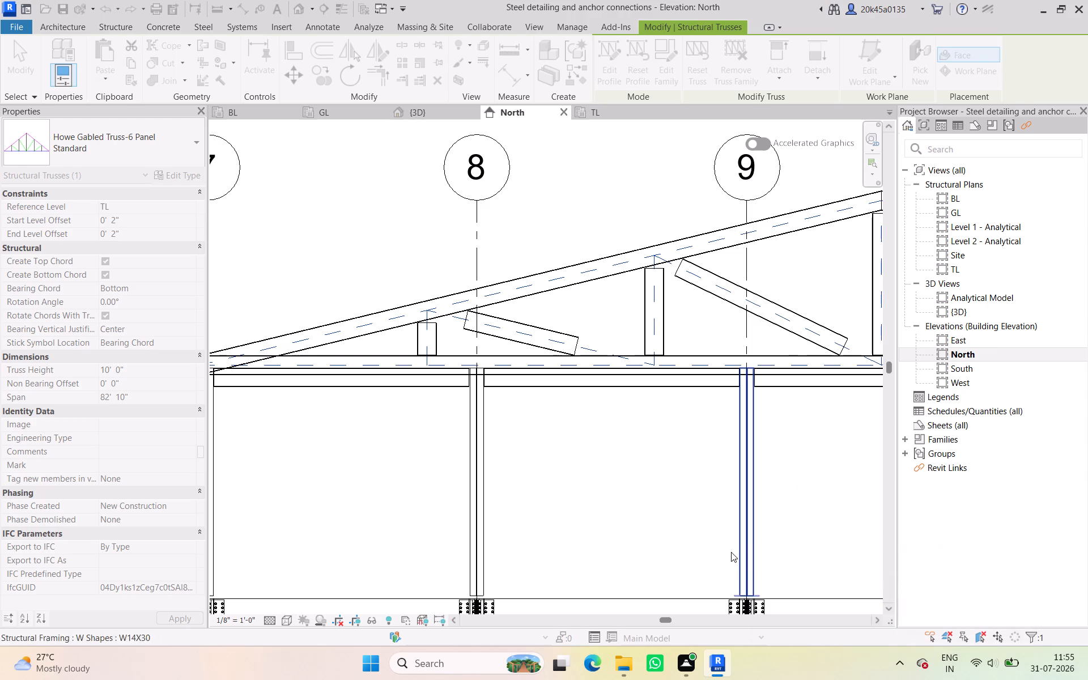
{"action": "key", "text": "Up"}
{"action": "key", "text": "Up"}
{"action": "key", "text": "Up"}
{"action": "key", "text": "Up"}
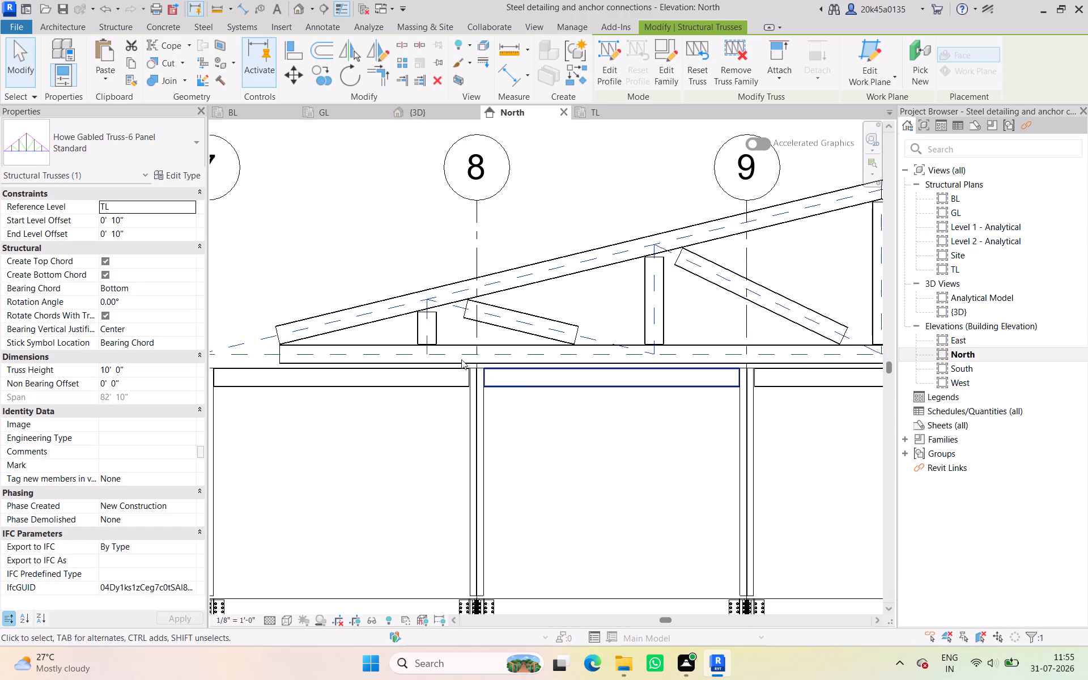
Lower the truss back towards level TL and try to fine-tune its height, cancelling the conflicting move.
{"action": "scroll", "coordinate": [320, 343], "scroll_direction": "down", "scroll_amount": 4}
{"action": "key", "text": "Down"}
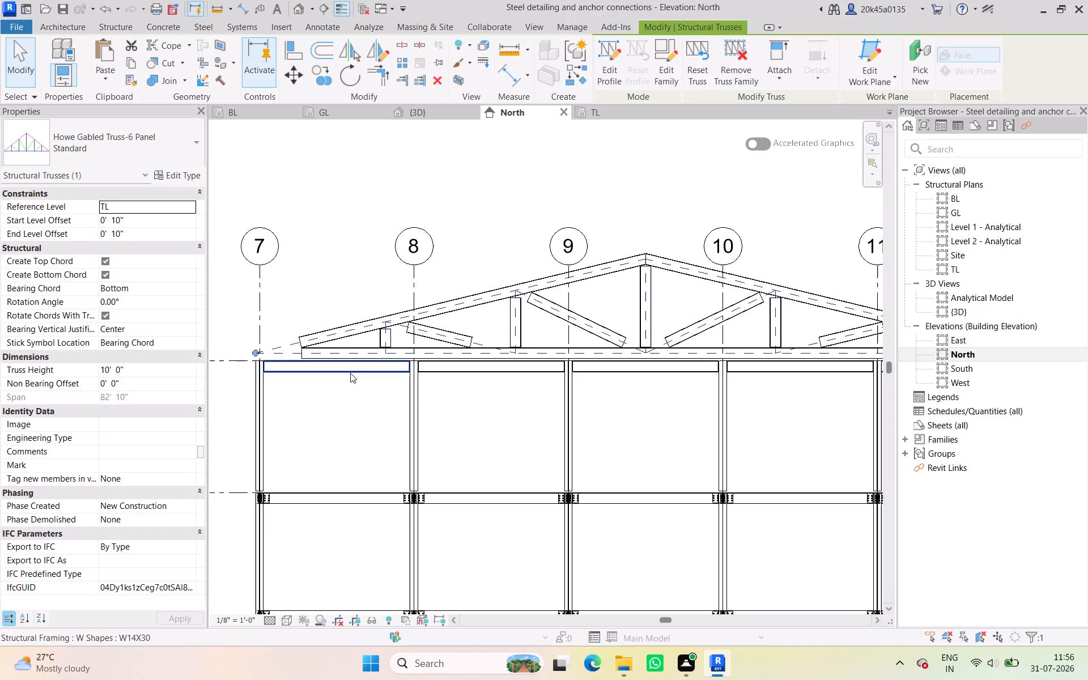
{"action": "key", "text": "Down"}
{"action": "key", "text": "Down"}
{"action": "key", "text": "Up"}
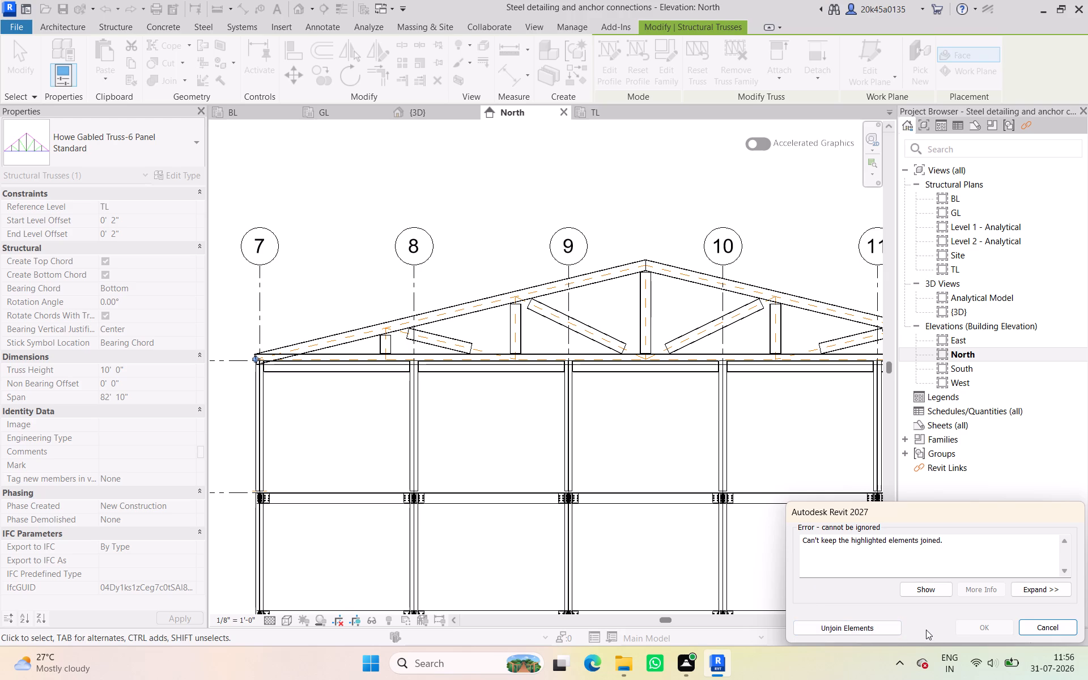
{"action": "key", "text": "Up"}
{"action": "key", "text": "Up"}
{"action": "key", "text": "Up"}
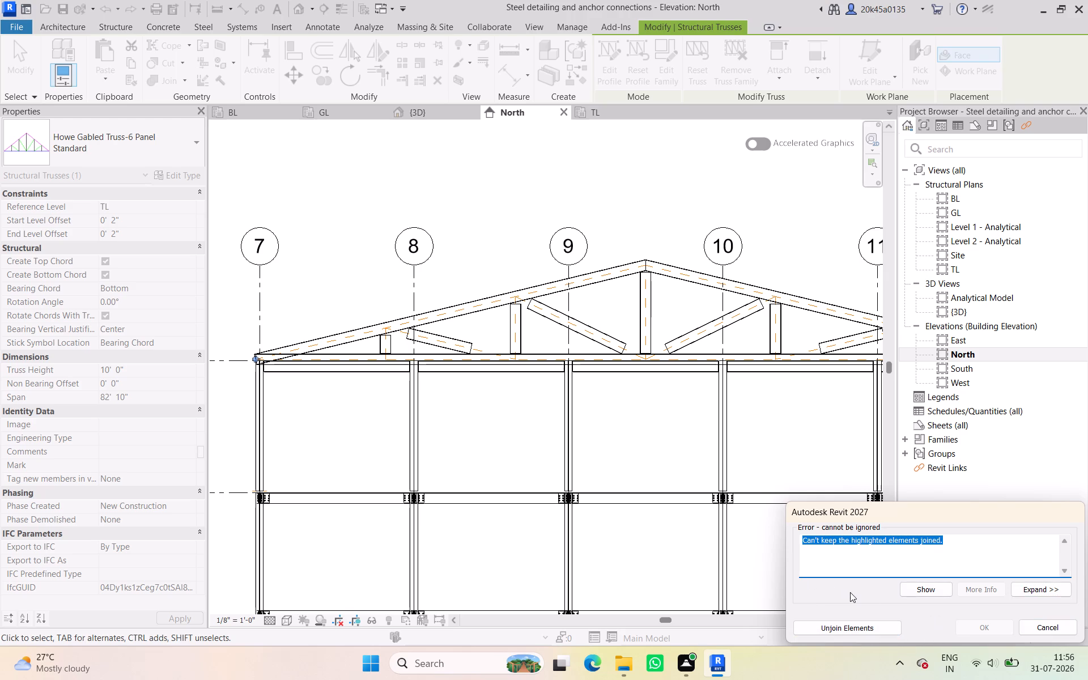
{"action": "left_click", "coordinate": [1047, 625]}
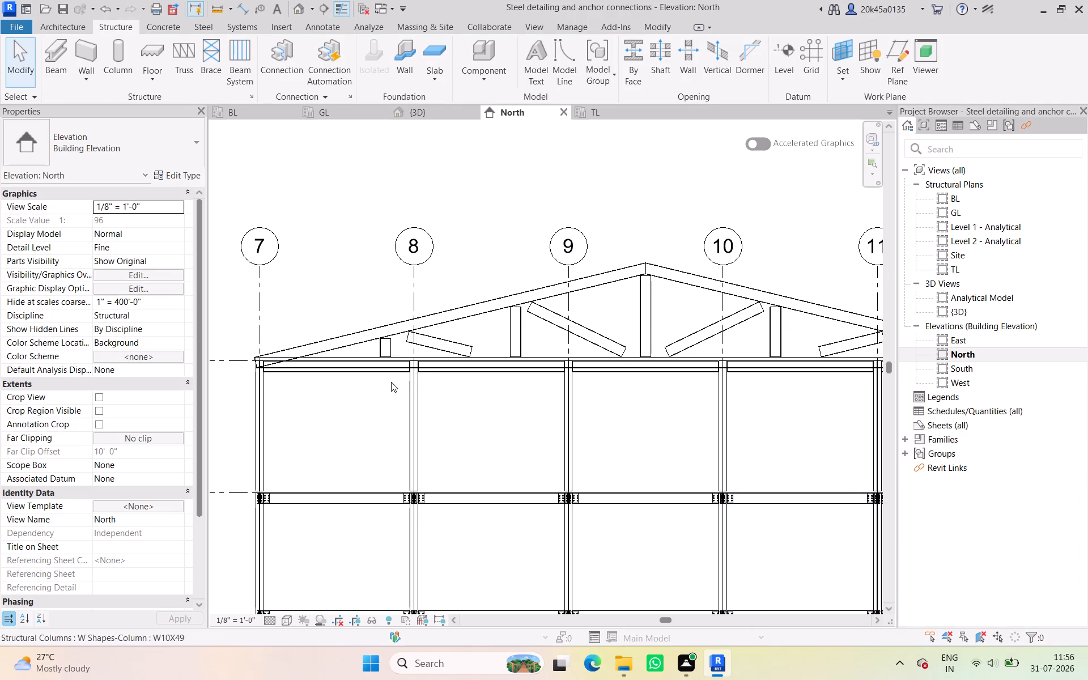
Delete the five W14X30 girders at level TL under the truss, bay by bay from grid 7 to grid 12.
{"action": "left_click", "coordinate": [369, 376]}
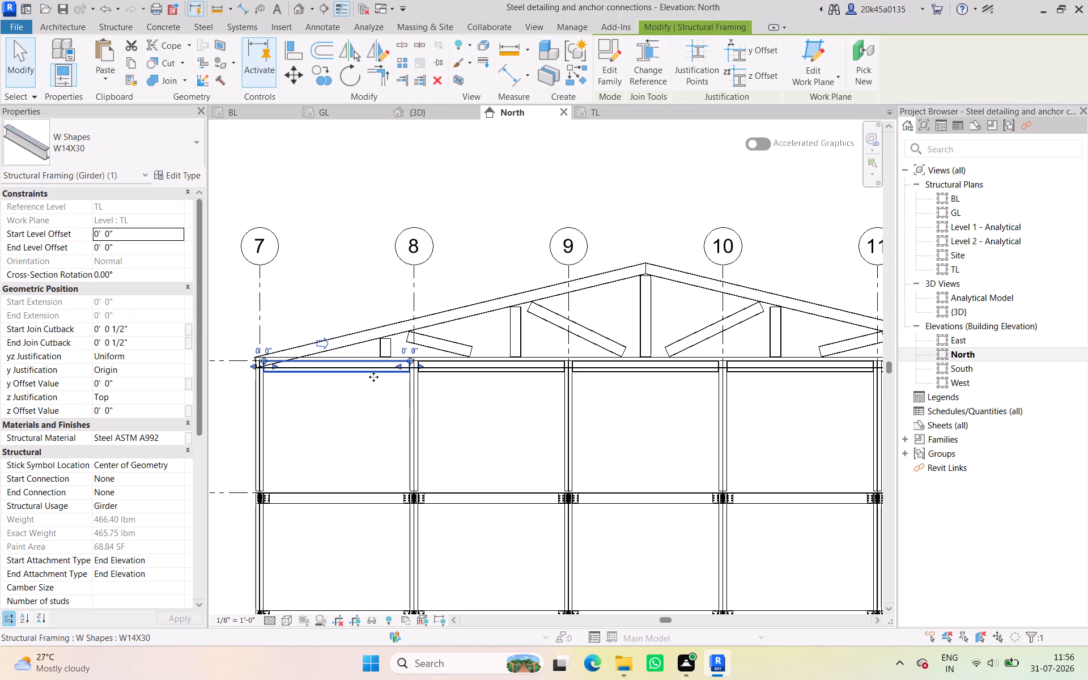
{"action": "key", "text": "Delete"}
{"action": "left_click", "coordinate": [513, 374]}
{"action": "key", "text": "Delete"}
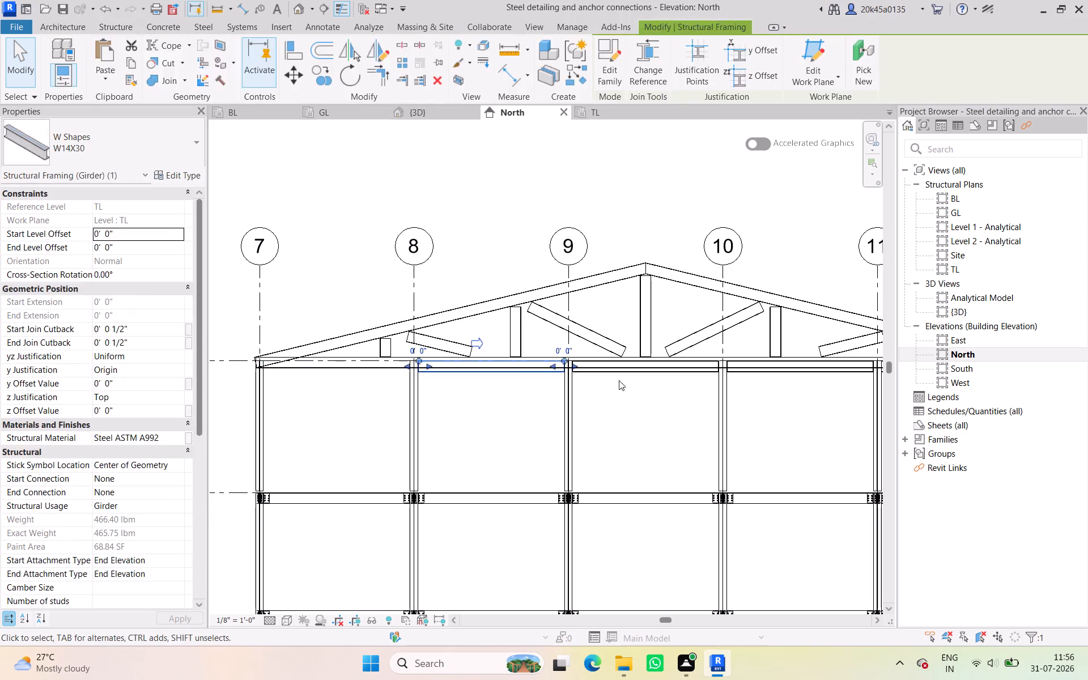
{"action": "left_click", "coordinate": [618, 372]}
{"action": "key", "text": "Delete"}
{"action": "left_click", "coordinate": [753, 375]}
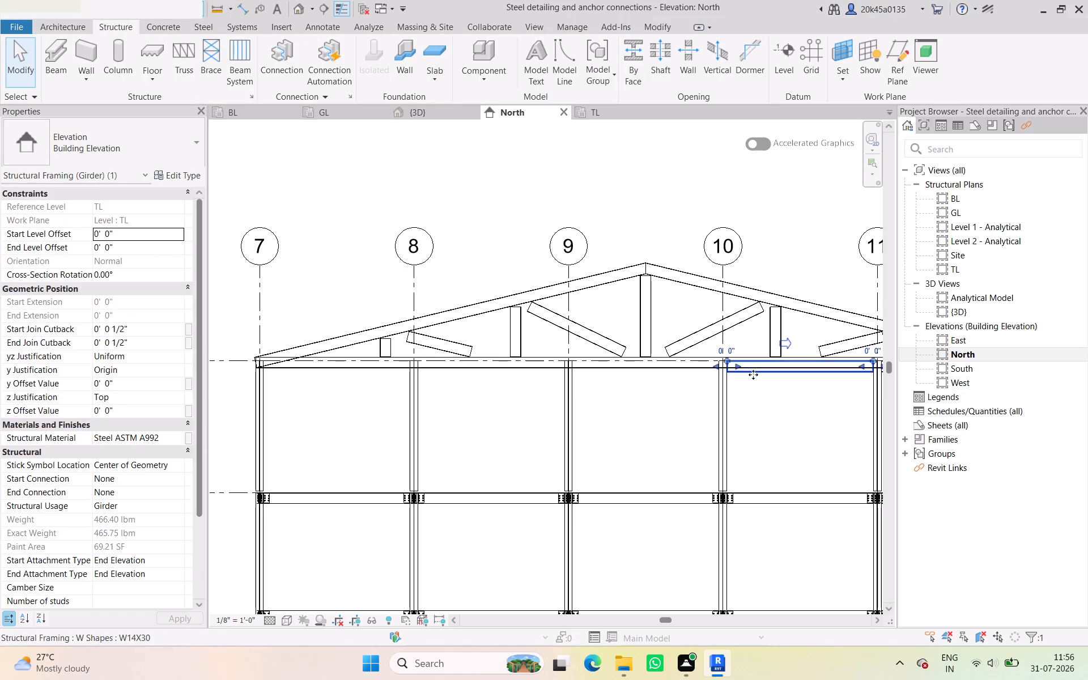
{"action": "key", "text": "Delete"}
{"action": "middle_click_drag", "start_coordinate": [742, 416], "coordinate": [410, 433]}
{"action": "left_click", "coordinate": [647, 388]}
{"action": "key", "text": "Delete"}
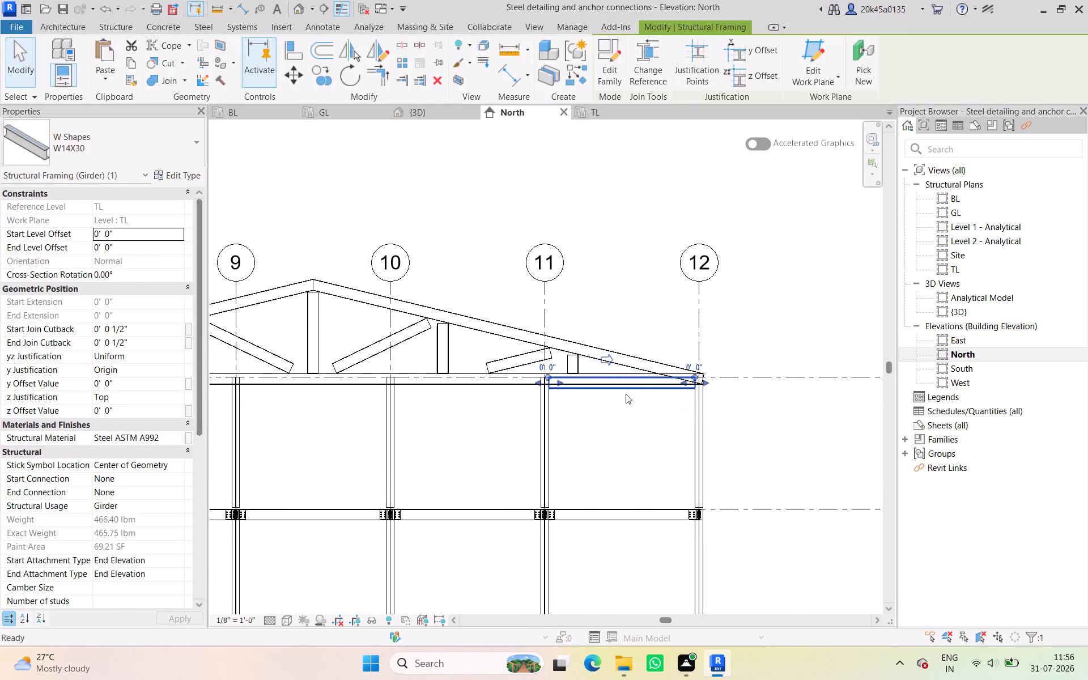
{"action": "left_click", "coordinate": [403, 190]}
Inspect in elevation and 3D how the truss's bottom chord and end bear on the columns without the TL girders.
{"action": "scroll", "coordinate": [477, 368], "scroll_direction": "down", "scroll_amount": 2}
{"action": "middle_click_drag", "start_coordinate": [480, 374], "coordinate": [690, 466]}
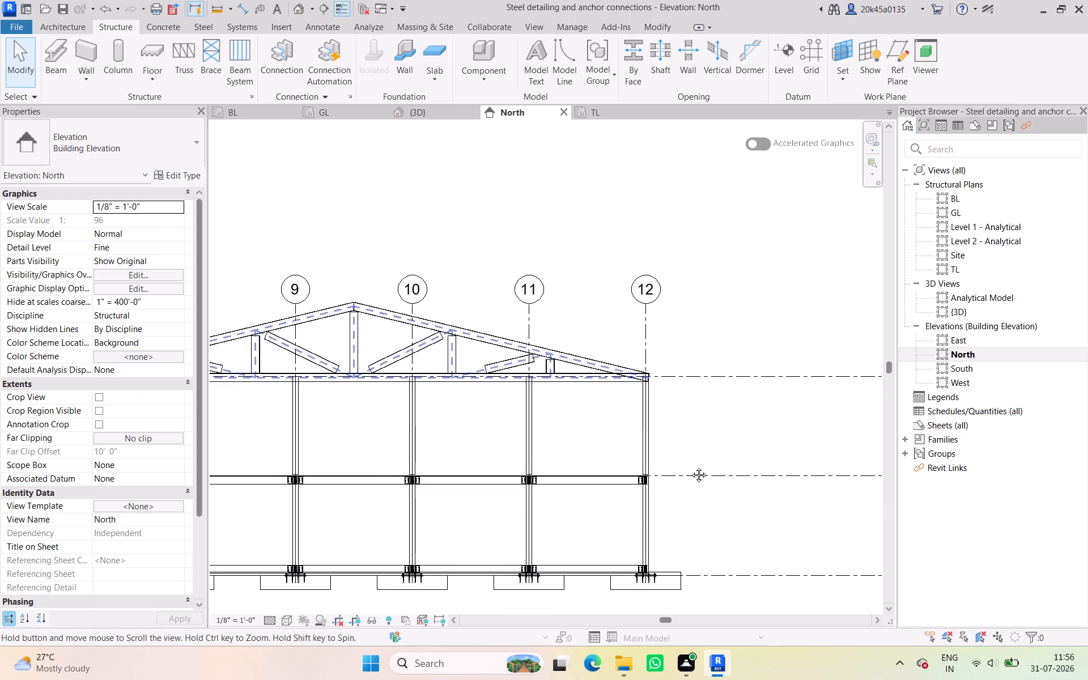
{"action": "middle_click_drag", "start_coordinate": [690, 466], "coordinate": [715, 470]}
{"action": "scroll", "coordinate": [278, 486], "scroll_direction": "up", "scroll_amount": 3}
{"action": "left_click", "coordinate": [264, 115]}
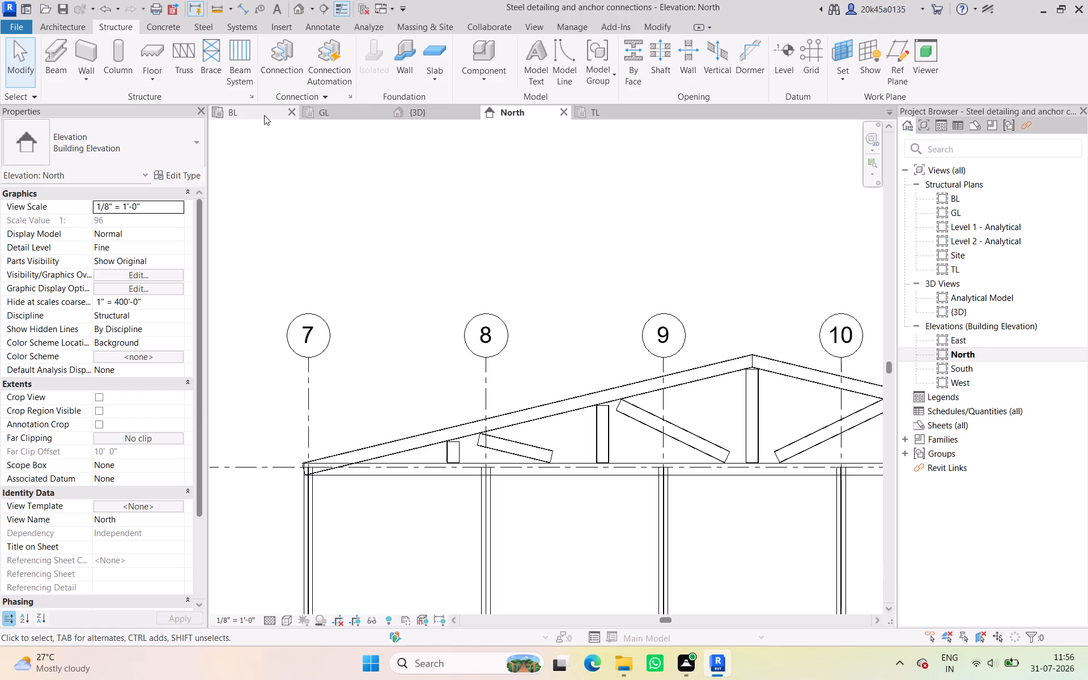
{"action": "left_click", "coordinate": [418, 116]}
{"action": "scroll", "coordinate": [546, 471], "scroll_direction": "down", "scroll_amount": 3}
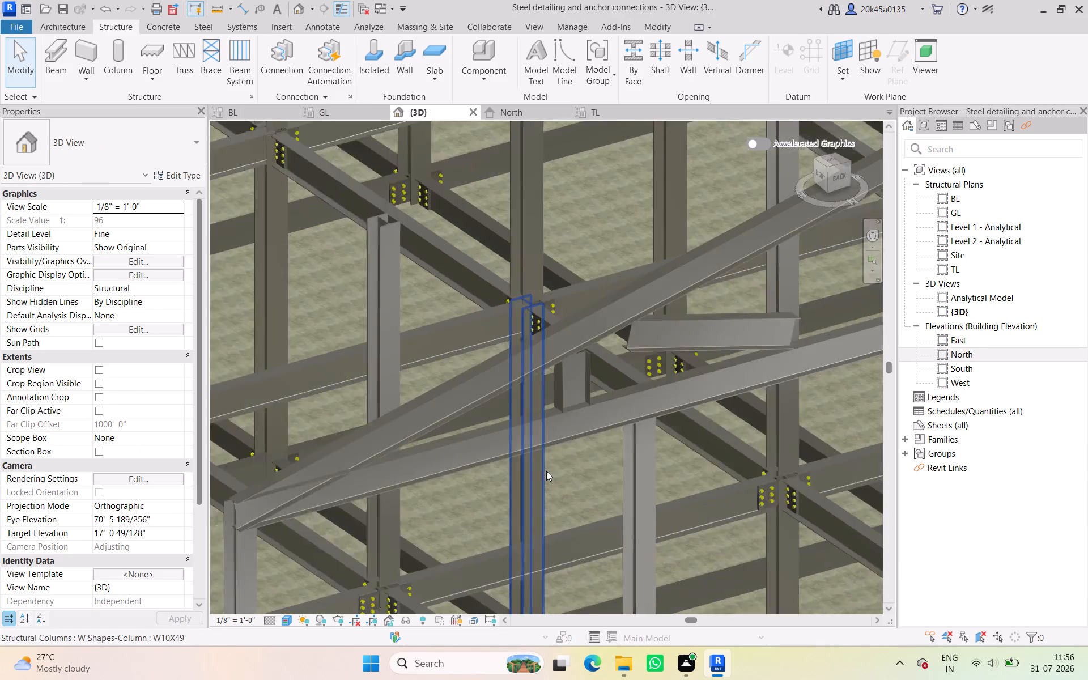
{"action": "middle_click_drag", "start_coordinate": [544, 469], "coordinate": [504, 376]}
{"action": "scroll", "coordinate": [544, 437], "scroll_direction": "down", "scroll_amount": 2}
{"action": "middle_click_drag", "start_coordinate": [543, 433], "coordinate": [526, 385]}
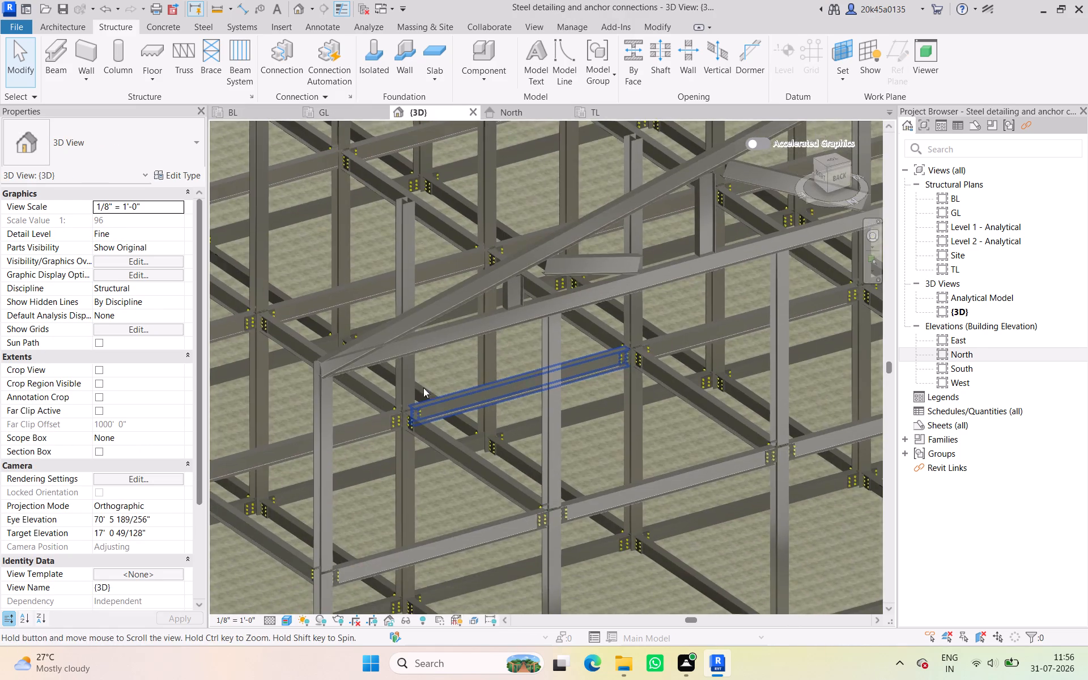
{"action": "scroll", "coordinate": [338, 365], "scroll_direction": "up", "scroll_amount": 9}
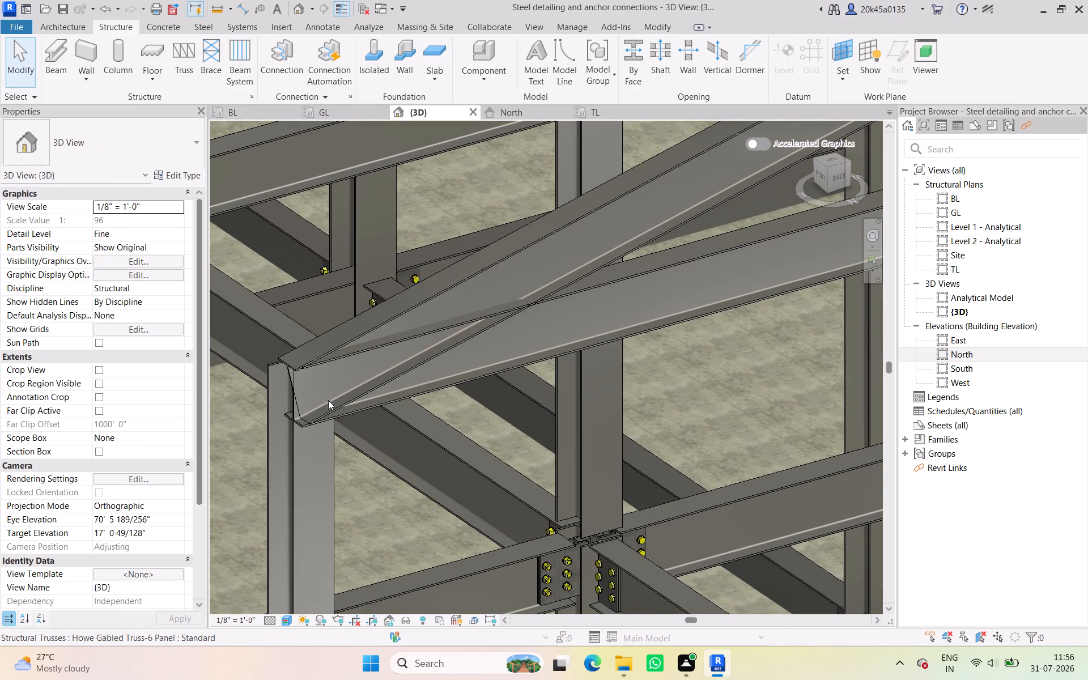
{"action": "scroll", "coordinate": [406, 397], "scroll_direction": "down", "scroll_amount": 2}
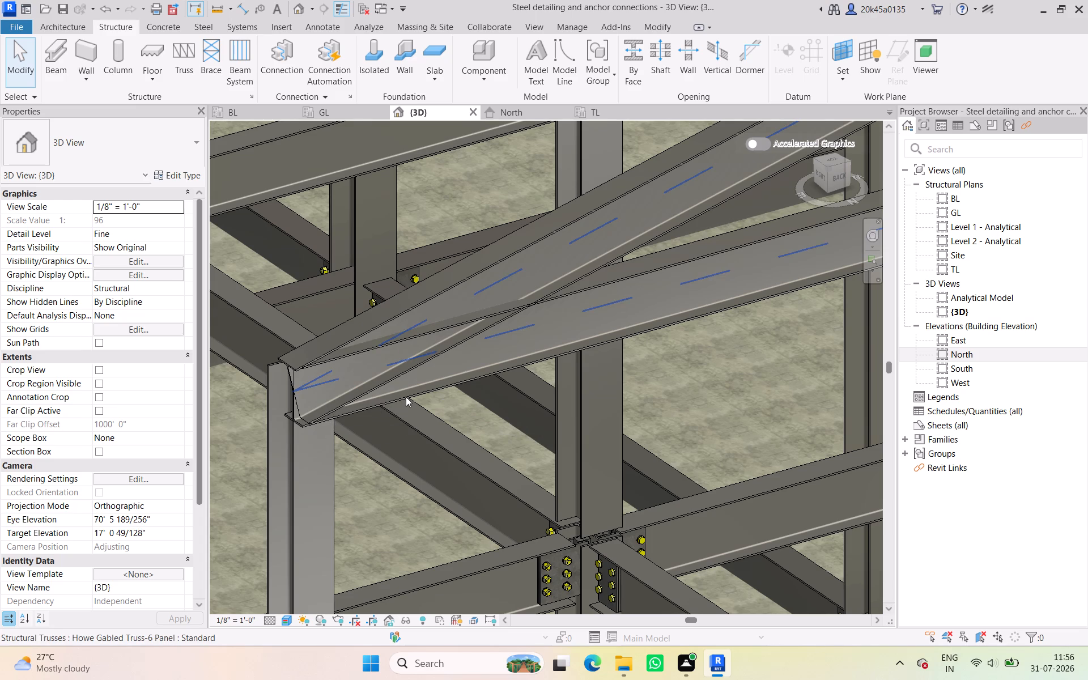
{"action": "scroll", "coordinate": [406, 397], "scroll_direction": "down", "scroll_amount": 1}
{"action": "middle_click_drag", "start_coordinate": [406, 397], "coordinate": [120, 431]}
{"action": "scroll", "coordinate": [396, 363], "scroll_direction": "down", "scroll_amount": 1}
{"action": "middle_click_drag", "start_coordinate": [396, 363], "coordinate": [287, 436]}
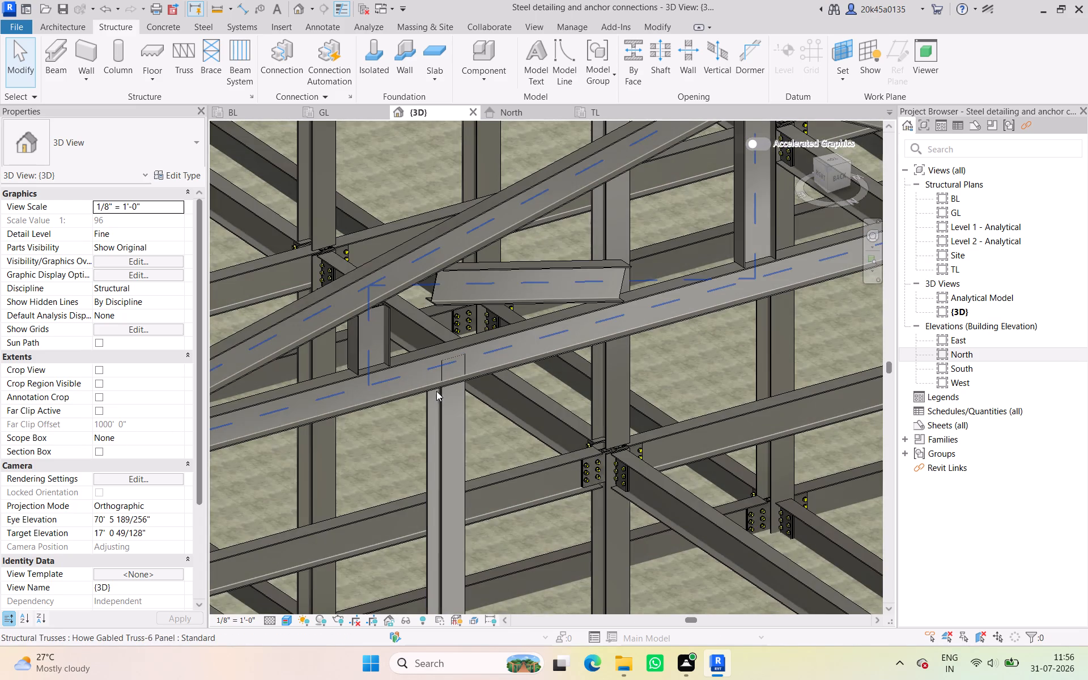
Nudge the Howe gabled truss upward in the North elevation until its bottom chord rests on level TL, unjoining the conflicting elements.
{"action": "scroll", "coordinate": [445, 405], "scroll_direction": "down", "scroll_amount": 3}
{"action": "middle_click_drag", "start_coordinate": [445, 405], "coordinate": [301, 452]}
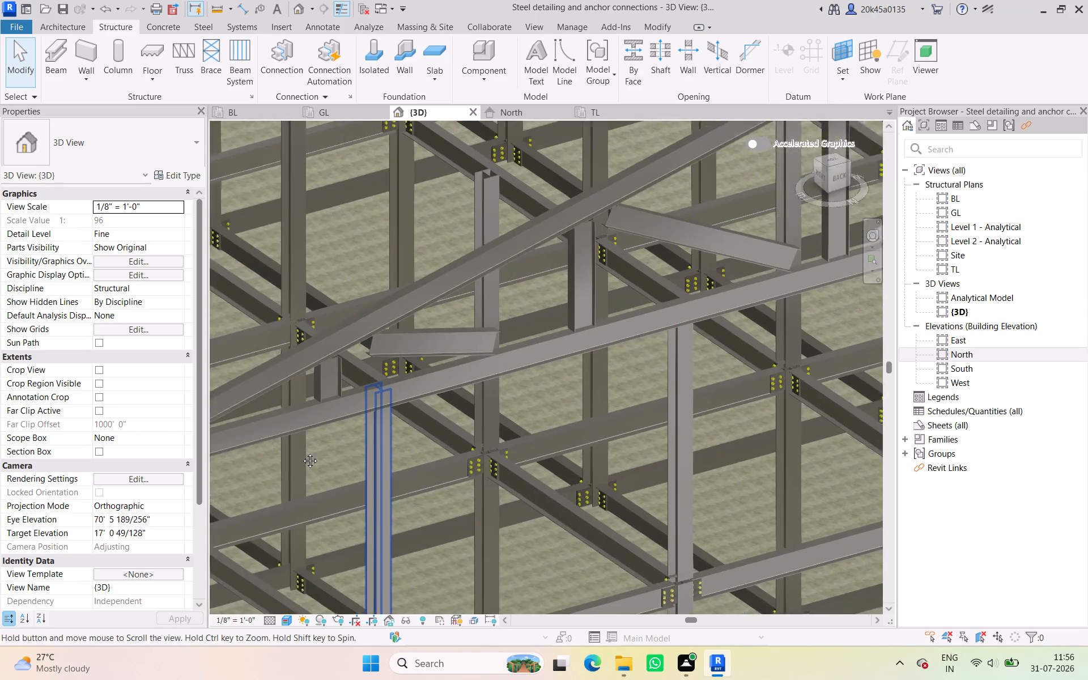
{"action": "middle_click_drag", "start_coordinate": [301, 452], "coordinate": [280, 470]}
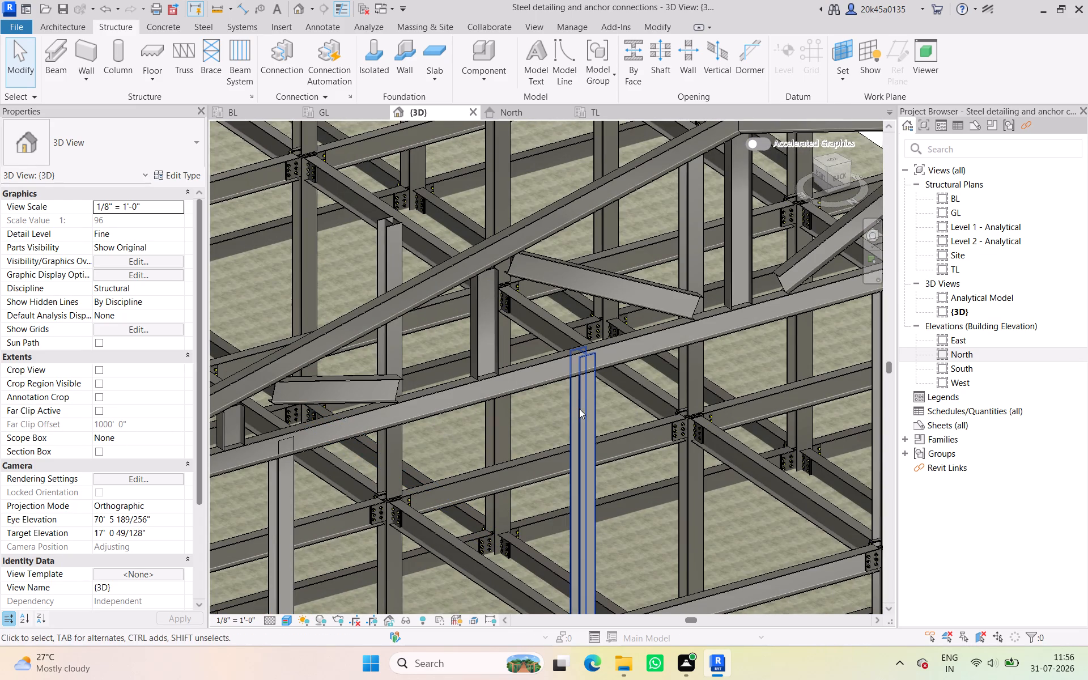
{"action": "scroll", "coordinate": [577, 409], "scroll_direction": "down", "scroll_amount": 3}
{"action": "middle_click_drag", "start_coordinate": [571, 407], "coordinate": [473, 427]}
{"action": "scroll", "coordinate": [473, 427], "scroll_direction": "down", "scroll_amount": 1}
{"action": "middle_click_drag", "start_coordinate": [472, 426], "coordinate": [676, 394]}
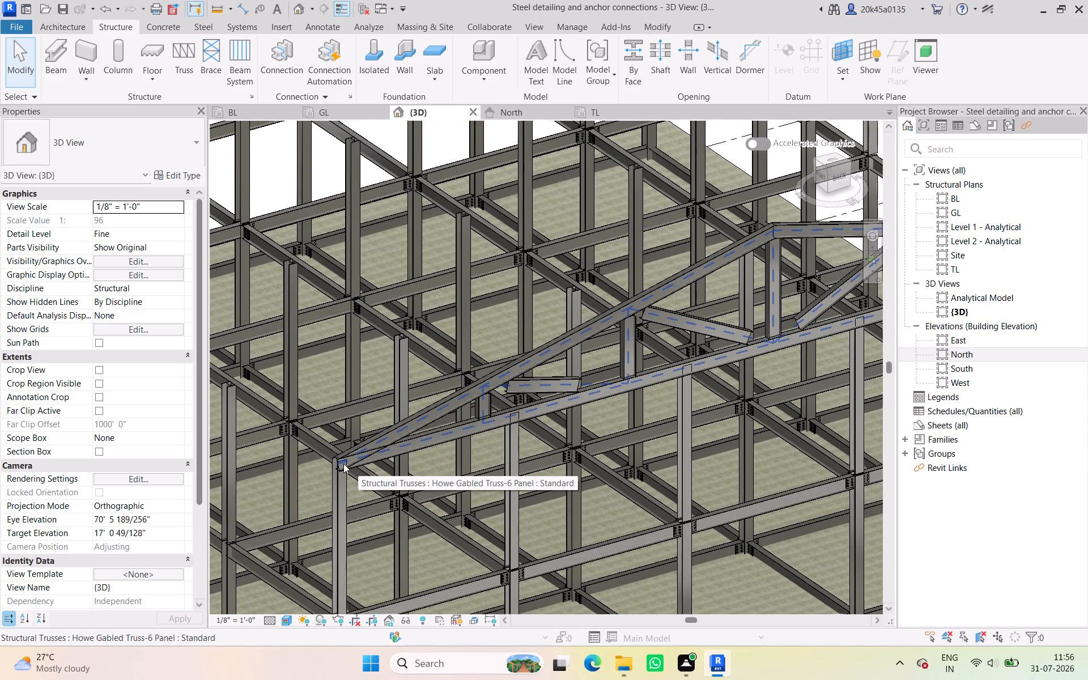
{"action": "left_click", "coordinate": [345, 462]}
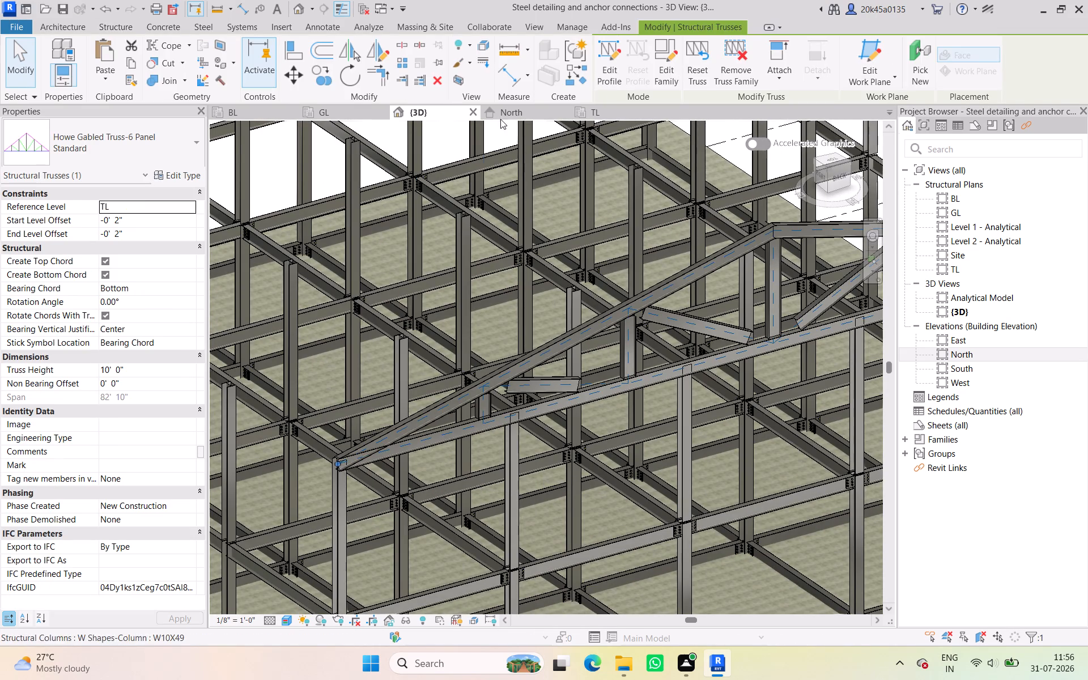
{"action": "left_click", "coordinate": [504, 117]}
{"action": "left_click", "coordinate": [463, 438]}
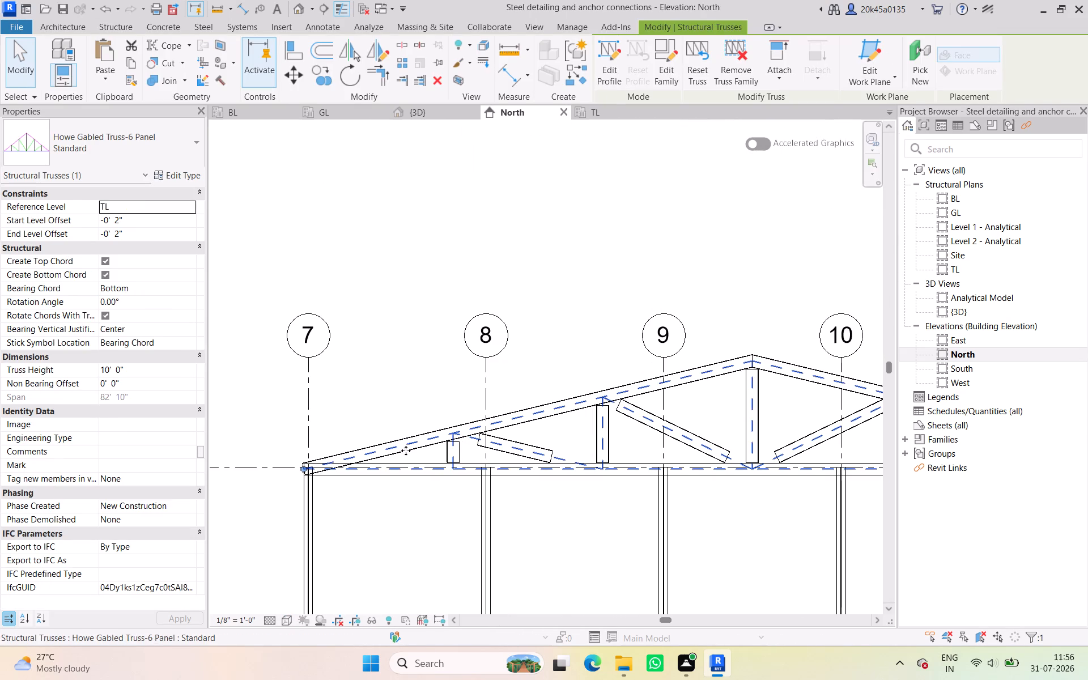
{"action": "key", "text": "Up"}
{"action": "key", "text": "Up"}
{"action": "key", "text": "Up"}
{"action": "key", "text": "Up"}
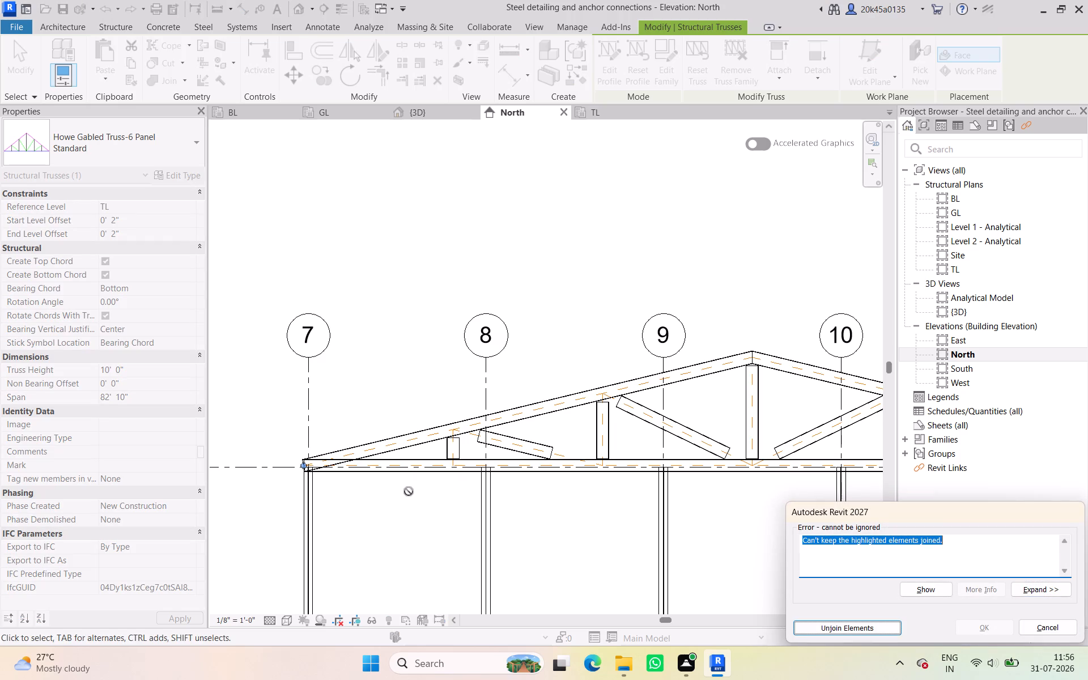
{"action": "left_click", "coordinate": [828, 629]}
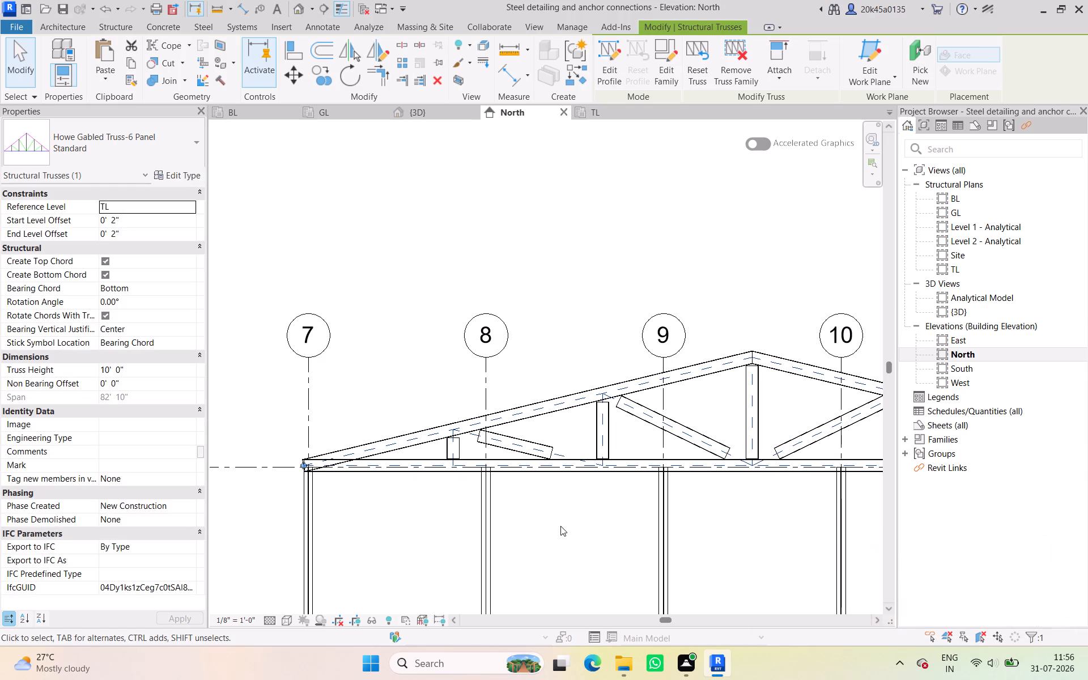
{"action": "key", "text": "Up"}
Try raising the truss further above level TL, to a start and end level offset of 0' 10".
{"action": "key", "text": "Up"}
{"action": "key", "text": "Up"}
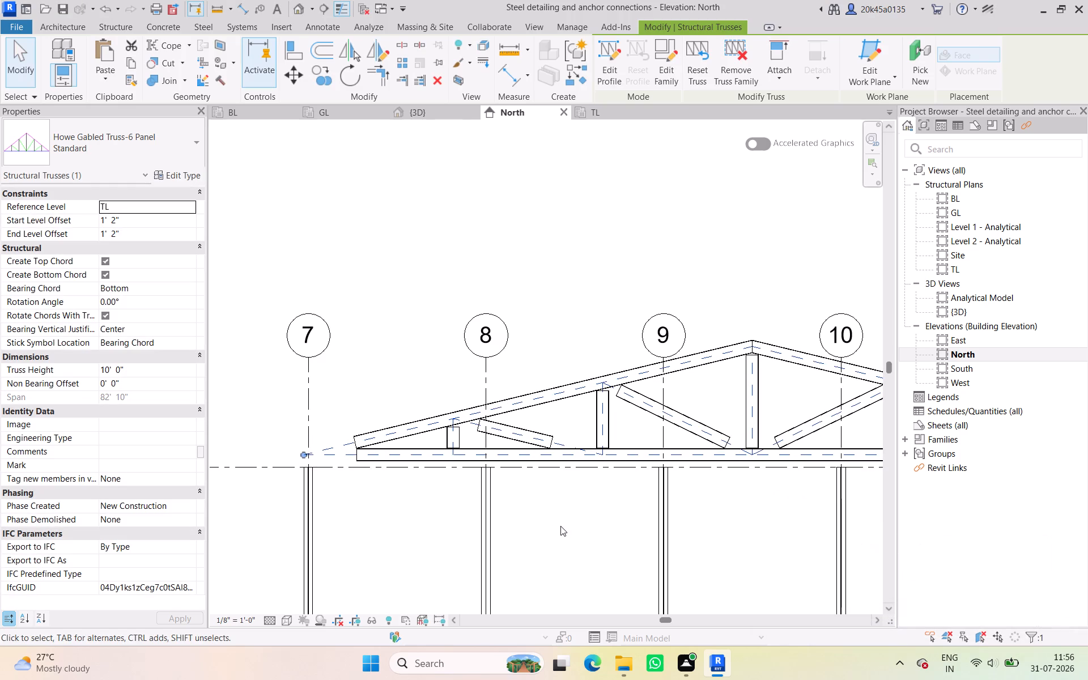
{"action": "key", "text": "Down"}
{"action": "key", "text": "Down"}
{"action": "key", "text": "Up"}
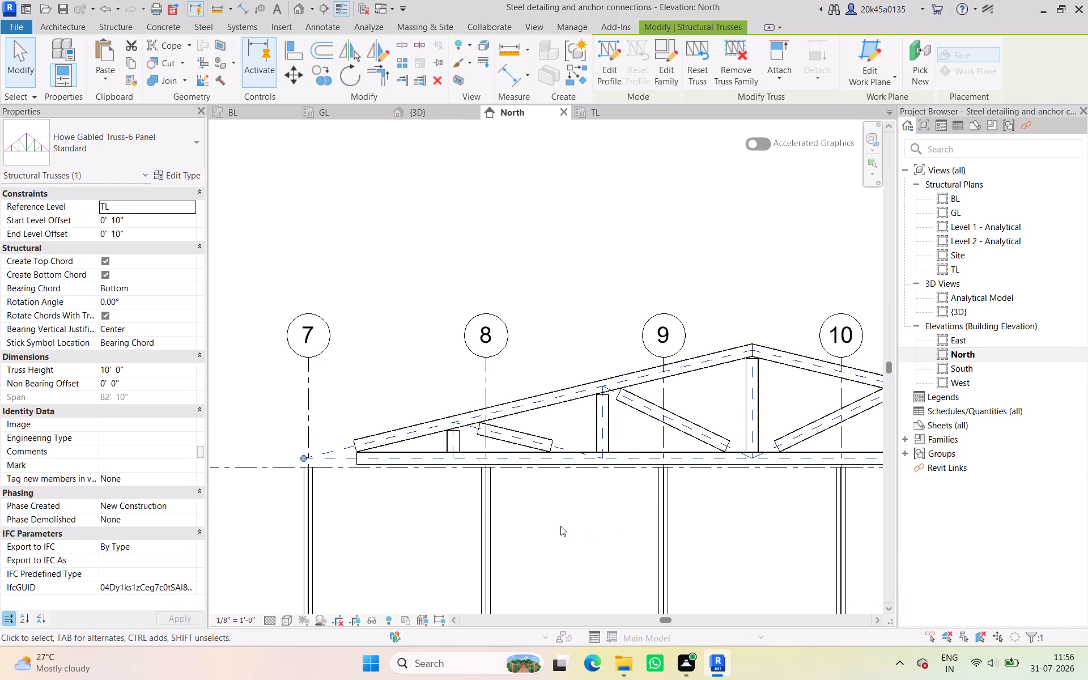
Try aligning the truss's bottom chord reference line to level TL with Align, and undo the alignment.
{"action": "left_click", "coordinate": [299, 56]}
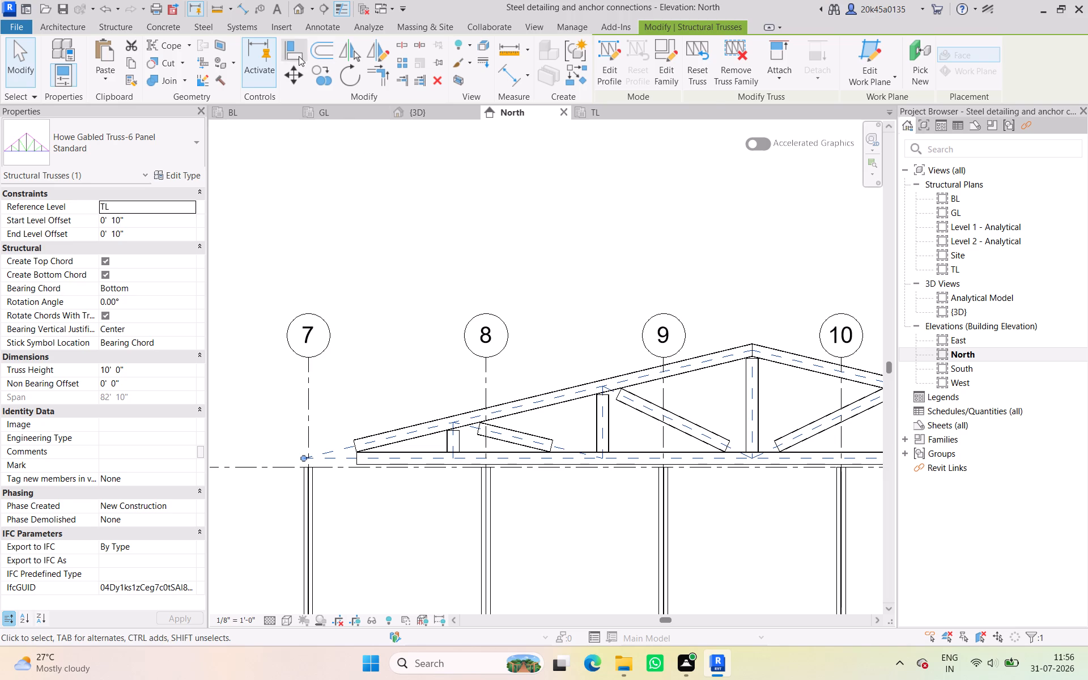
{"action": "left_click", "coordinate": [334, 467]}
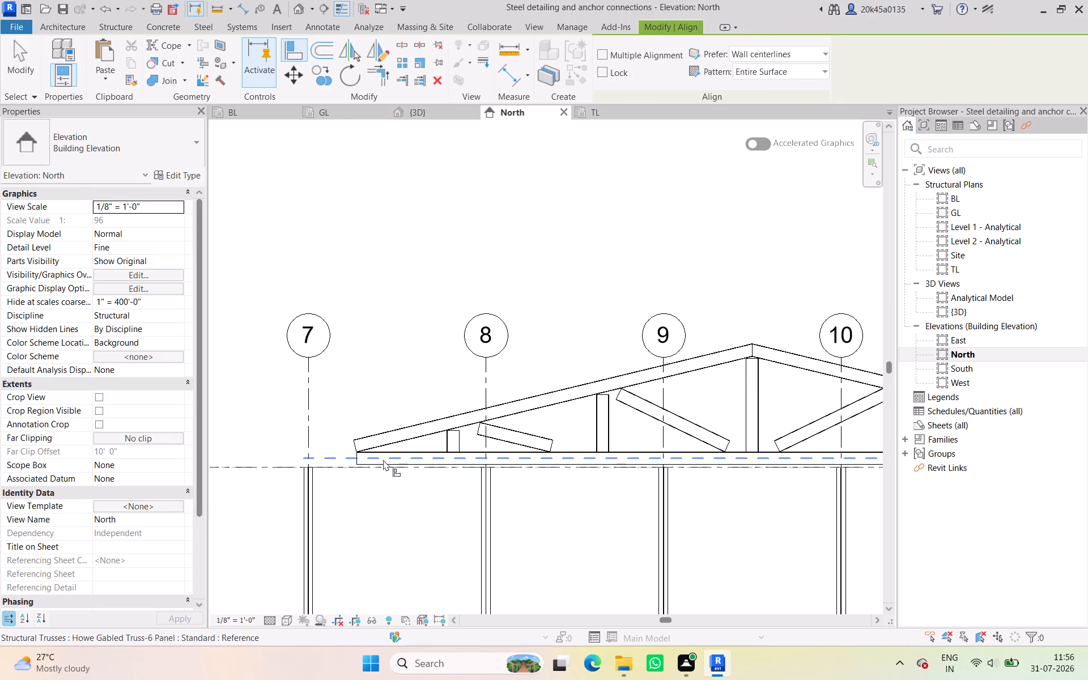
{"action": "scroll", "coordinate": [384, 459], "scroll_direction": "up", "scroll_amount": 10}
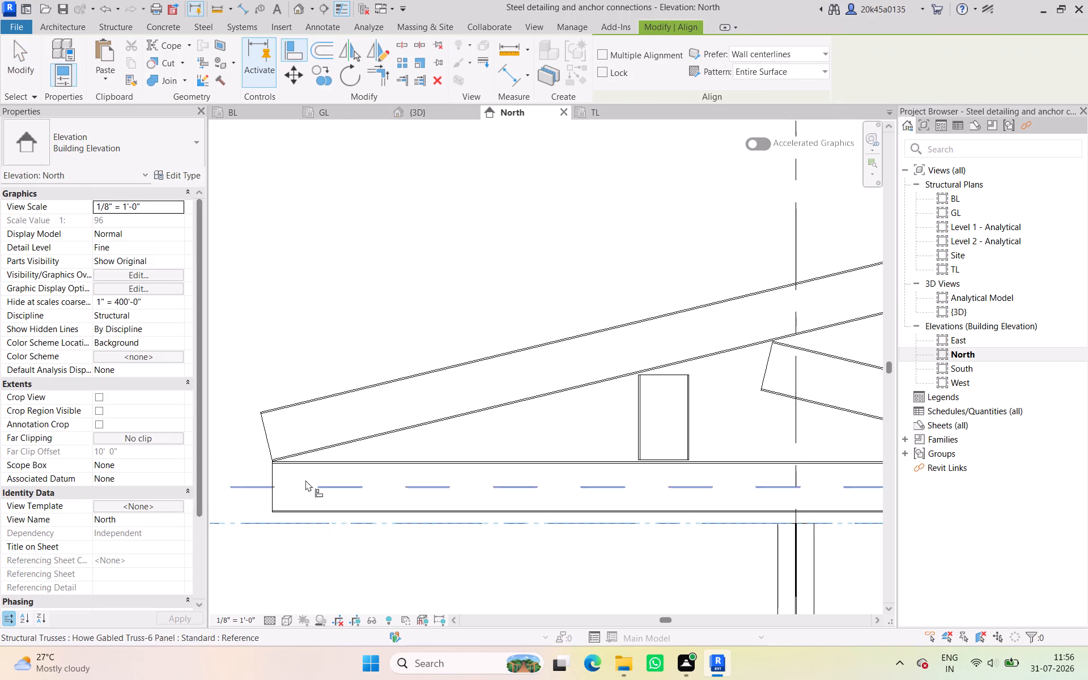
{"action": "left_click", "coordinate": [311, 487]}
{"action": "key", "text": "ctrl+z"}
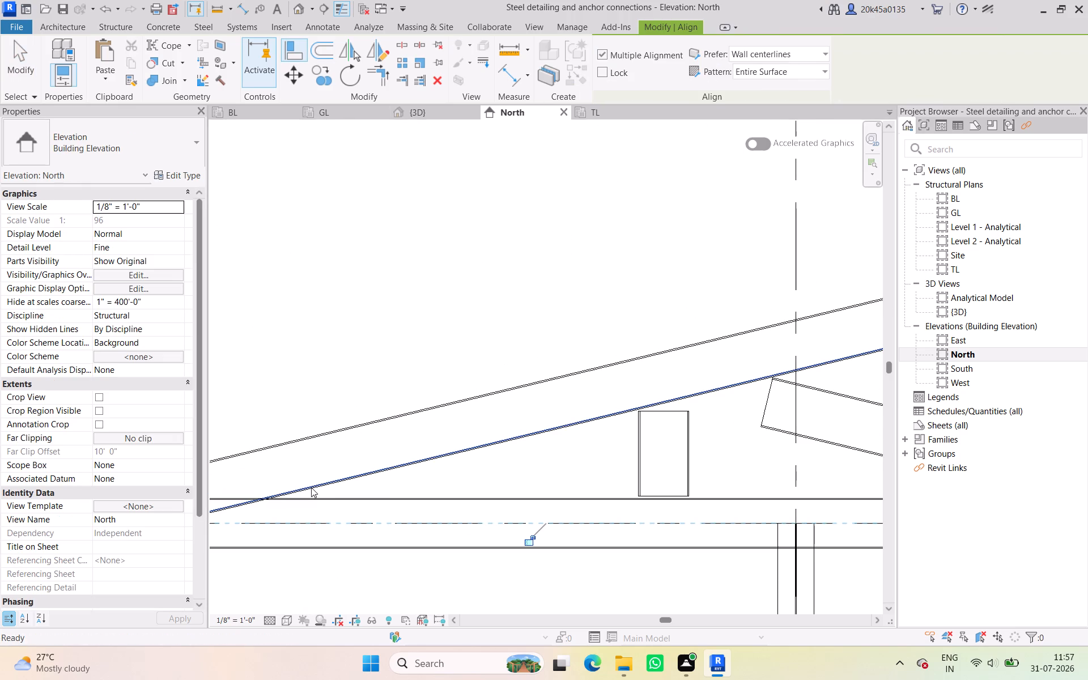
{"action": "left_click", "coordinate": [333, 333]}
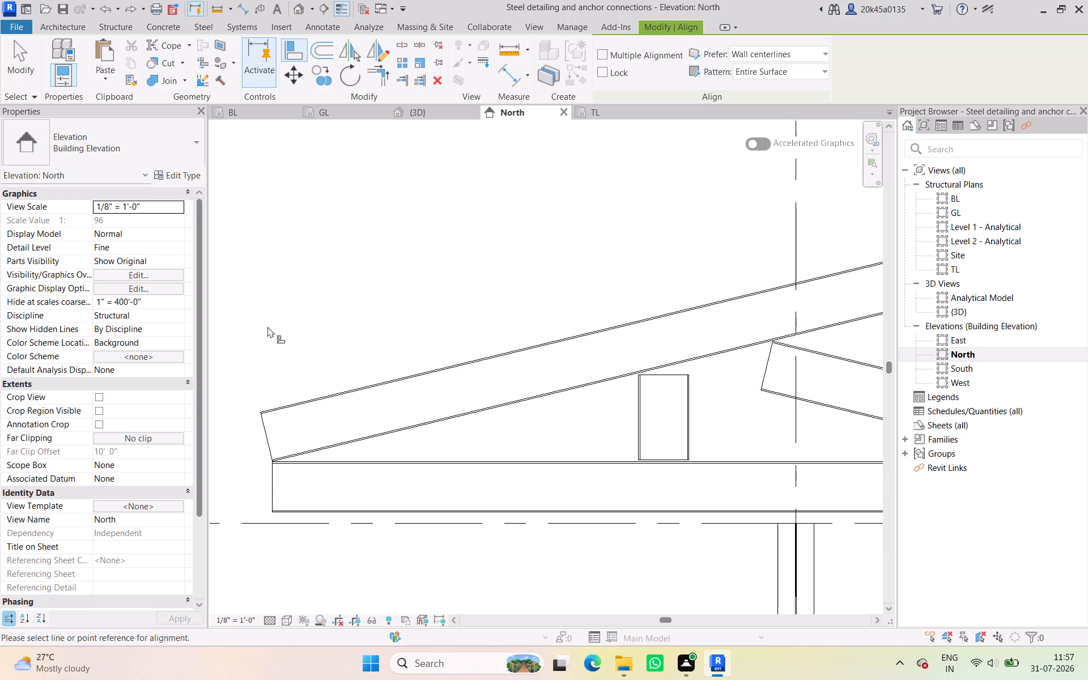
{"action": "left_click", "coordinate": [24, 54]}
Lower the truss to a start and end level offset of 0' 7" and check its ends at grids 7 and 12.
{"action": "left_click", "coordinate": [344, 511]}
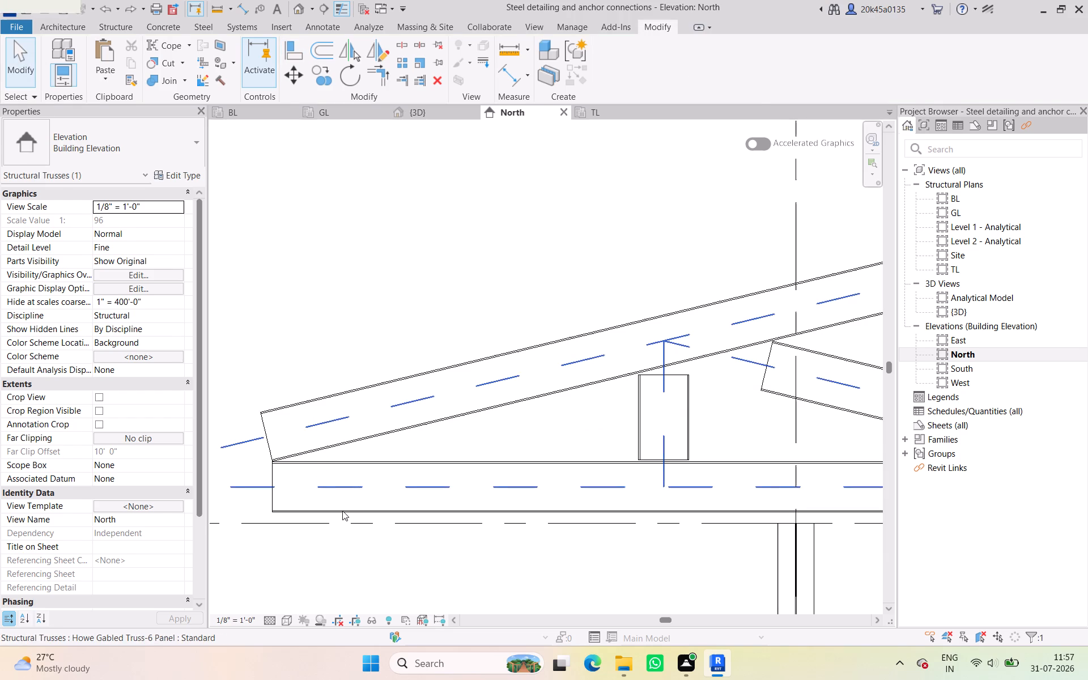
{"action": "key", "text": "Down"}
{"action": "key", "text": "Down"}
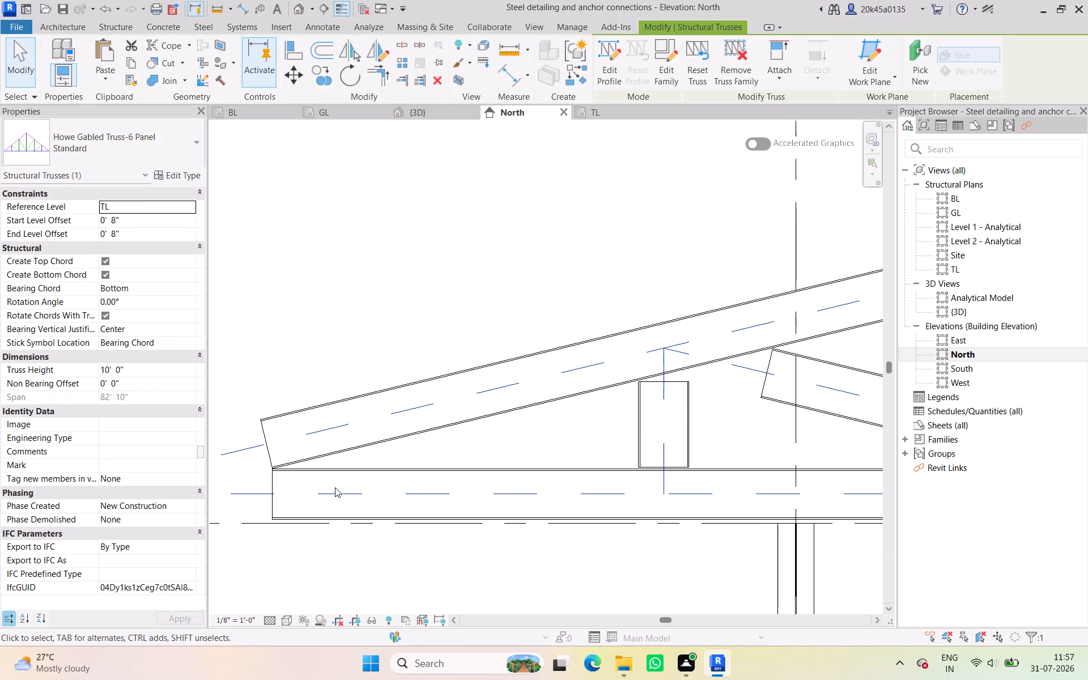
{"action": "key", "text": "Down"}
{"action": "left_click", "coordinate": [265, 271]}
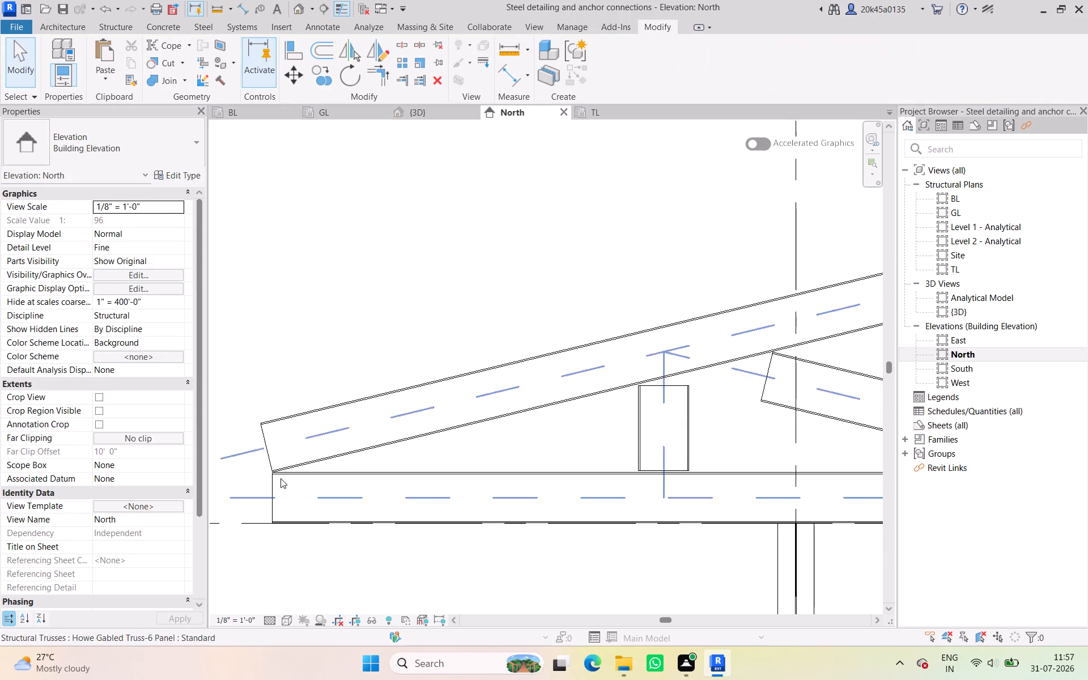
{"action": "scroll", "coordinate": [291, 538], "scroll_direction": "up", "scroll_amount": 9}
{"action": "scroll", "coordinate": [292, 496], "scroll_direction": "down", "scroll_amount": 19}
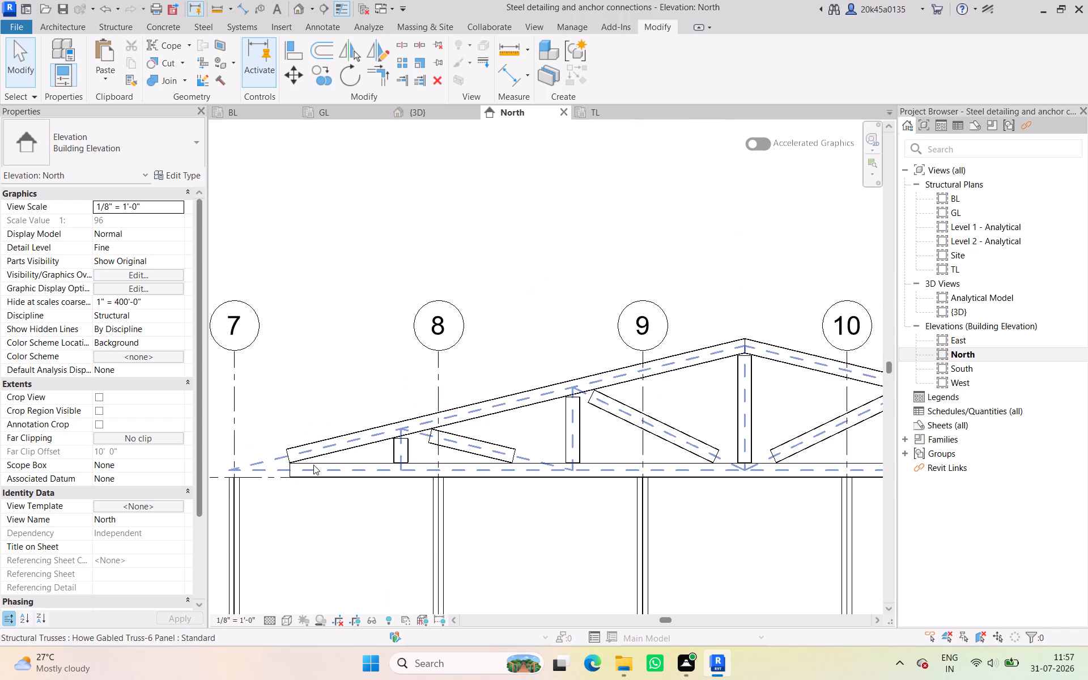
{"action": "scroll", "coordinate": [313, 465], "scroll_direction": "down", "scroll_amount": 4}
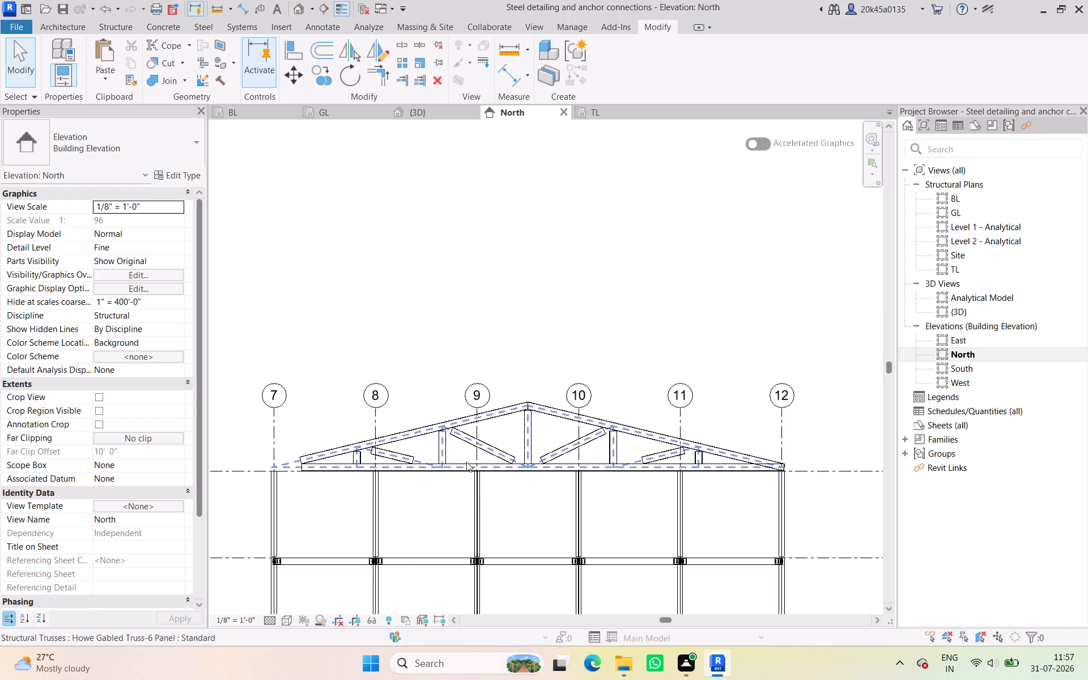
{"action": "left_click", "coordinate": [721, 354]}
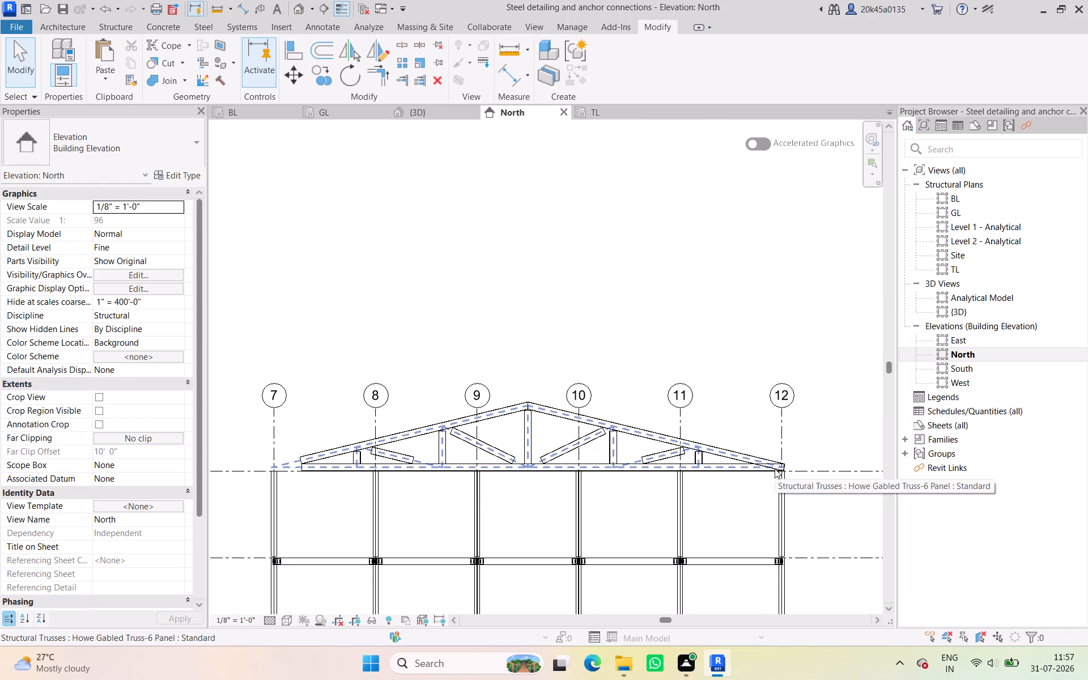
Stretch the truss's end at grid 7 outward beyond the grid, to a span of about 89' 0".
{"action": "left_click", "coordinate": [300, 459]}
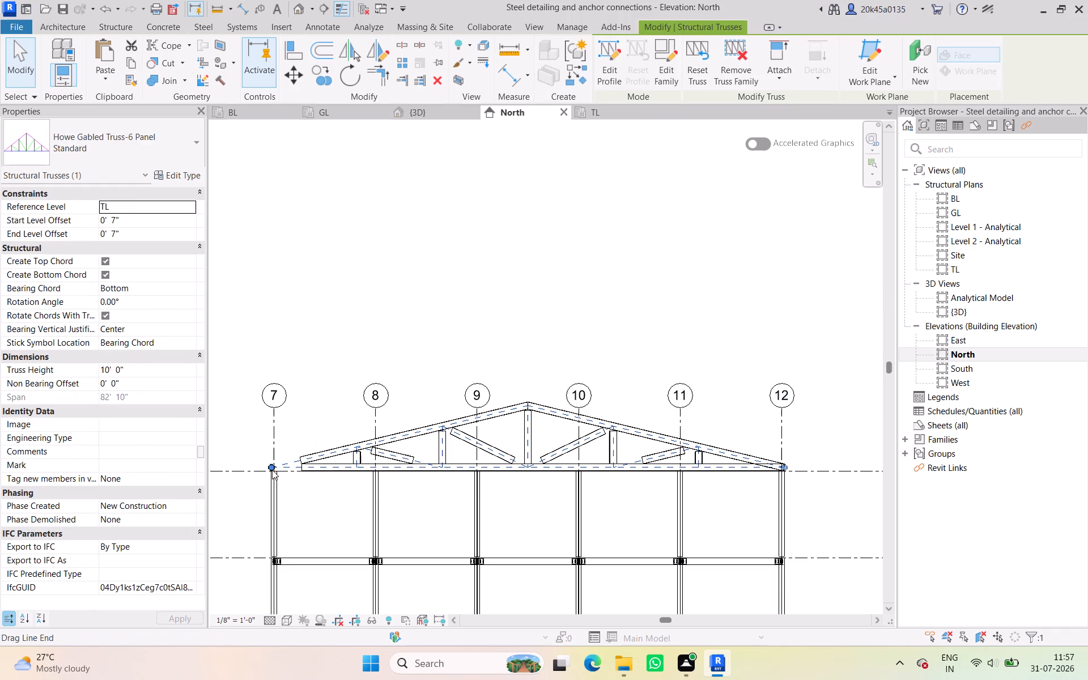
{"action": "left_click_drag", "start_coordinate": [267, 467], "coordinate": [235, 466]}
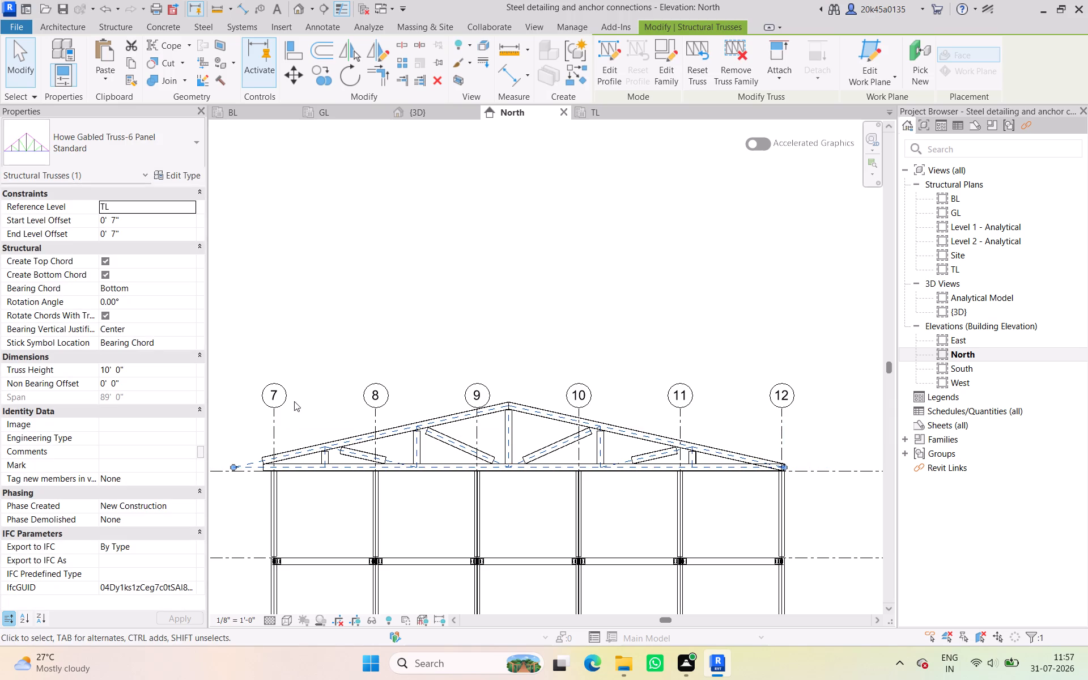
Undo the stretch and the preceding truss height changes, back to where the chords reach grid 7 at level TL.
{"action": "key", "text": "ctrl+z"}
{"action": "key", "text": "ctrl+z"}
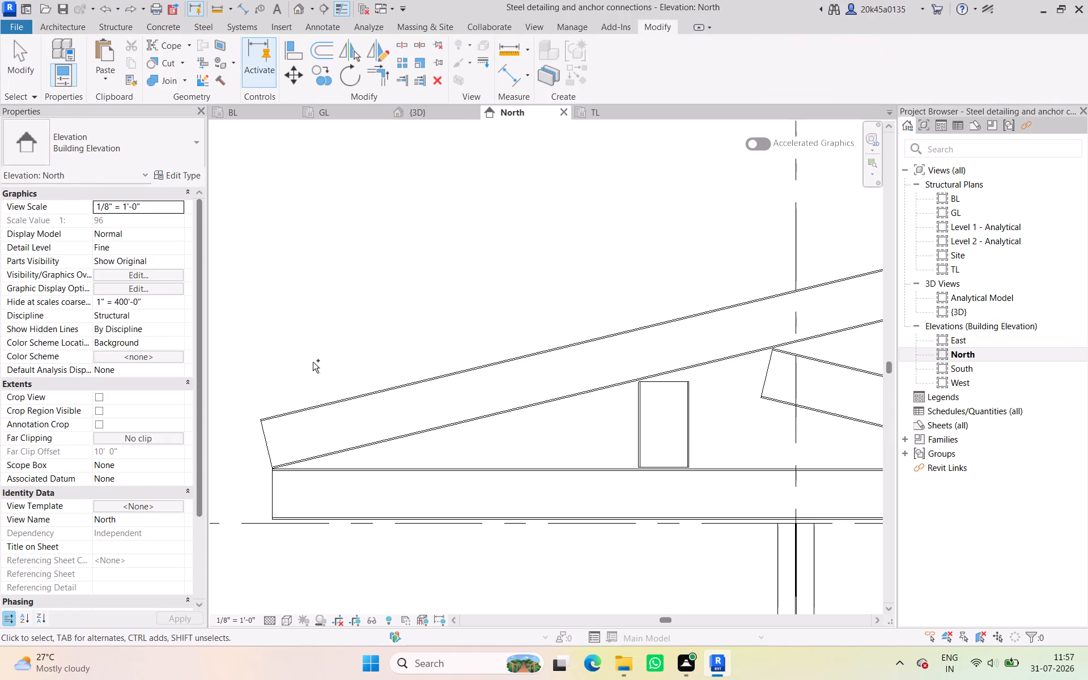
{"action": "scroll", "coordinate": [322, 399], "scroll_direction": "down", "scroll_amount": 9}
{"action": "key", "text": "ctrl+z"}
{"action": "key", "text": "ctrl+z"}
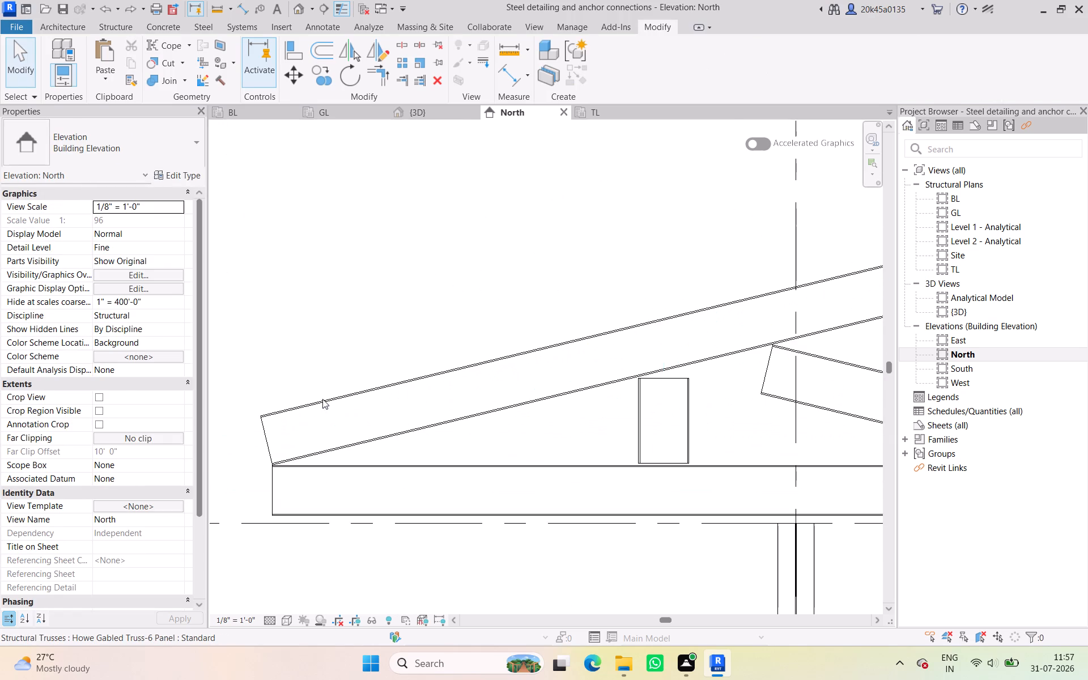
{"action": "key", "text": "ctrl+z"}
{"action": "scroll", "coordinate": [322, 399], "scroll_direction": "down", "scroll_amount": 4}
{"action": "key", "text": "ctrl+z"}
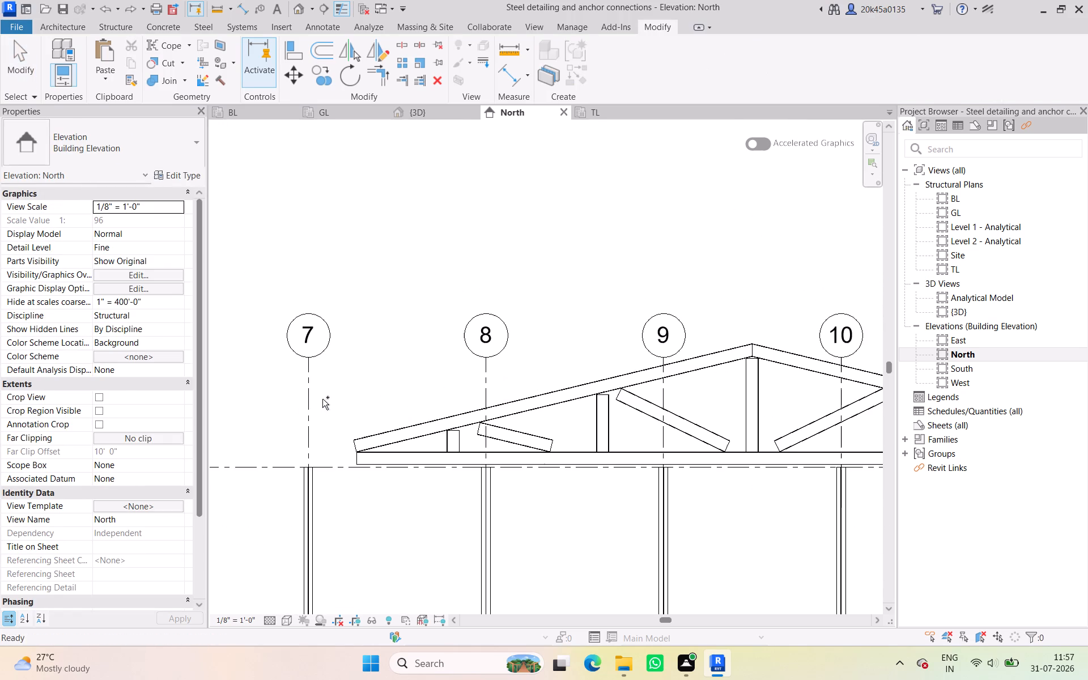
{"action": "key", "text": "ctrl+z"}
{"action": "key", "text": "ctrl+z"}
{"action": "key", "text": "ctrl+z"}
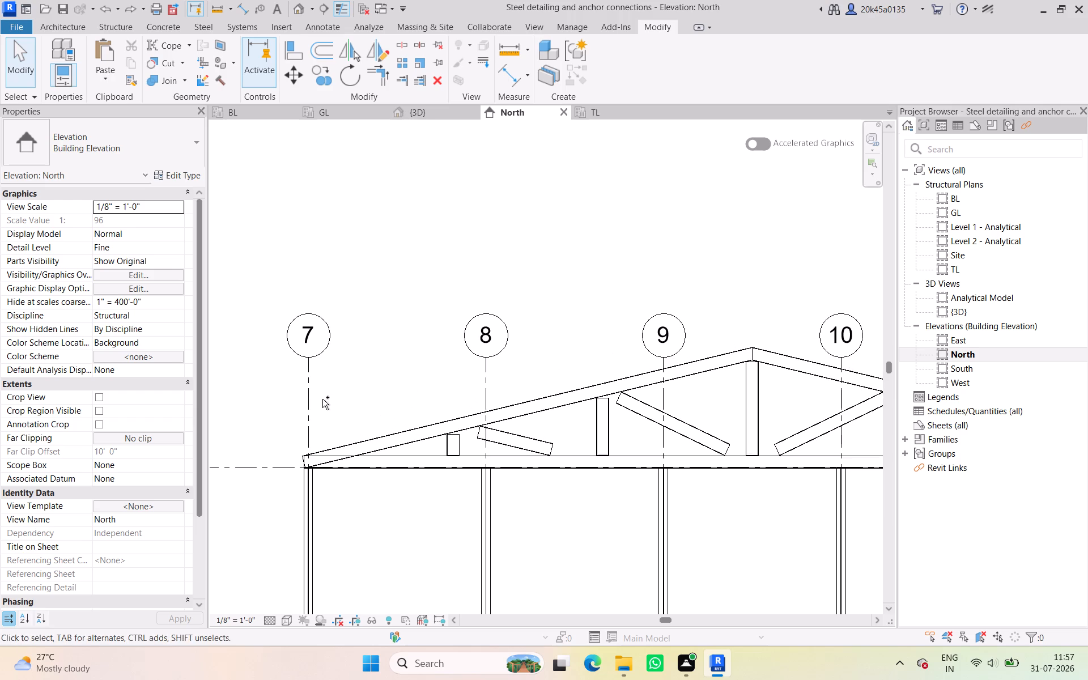
Examine in the North elevation and in 3D how the truss's bottom chord sits on the column tops.
{"action": "scroll", "coordinate": [322, 399], "scroll_direction": "down", "scroll_amount": 4}
{"action": "middle_click_drag", "start_coordinate": [323, 400], "coordinate": [314, 398]}
{"action": "left_click", "coordinate": [350, 335]}
{"action": "scroll", "coordinate": [358, 431], "scroll_direction": "up", "scroll_amount": 4}
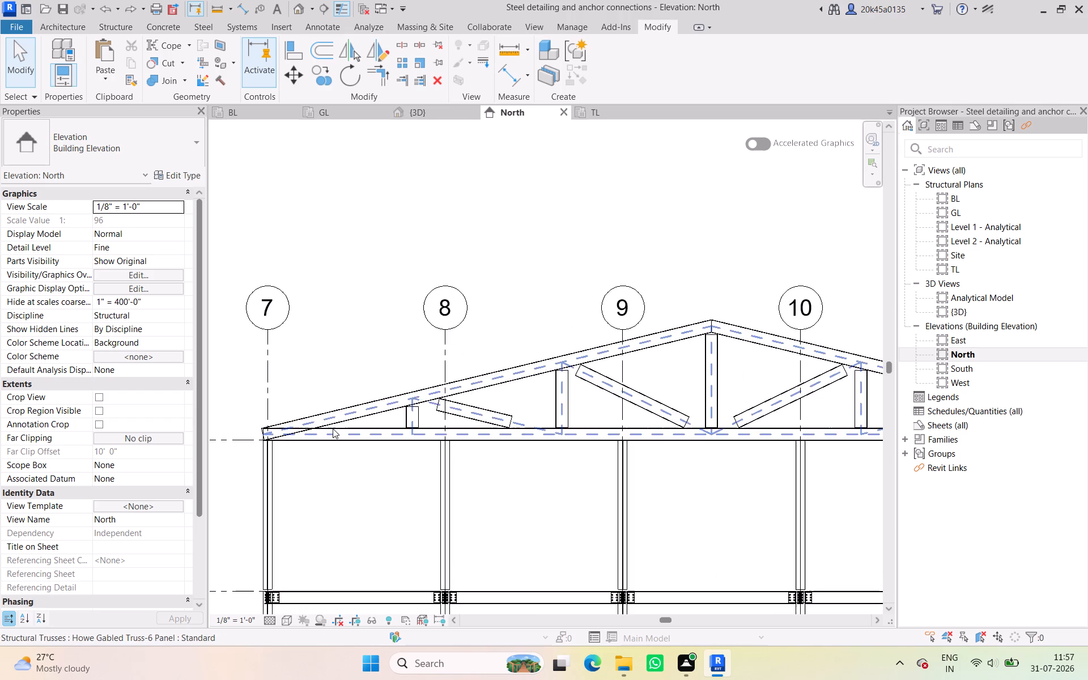
{"action": "scroll", "coordinate": [333, 428], "scroll_direction": "up", "scroll_amount": 12}
{"action": "scroll", "coordinate": [321, 458], "scroll_direction": "down", "scroll_amount": 14}
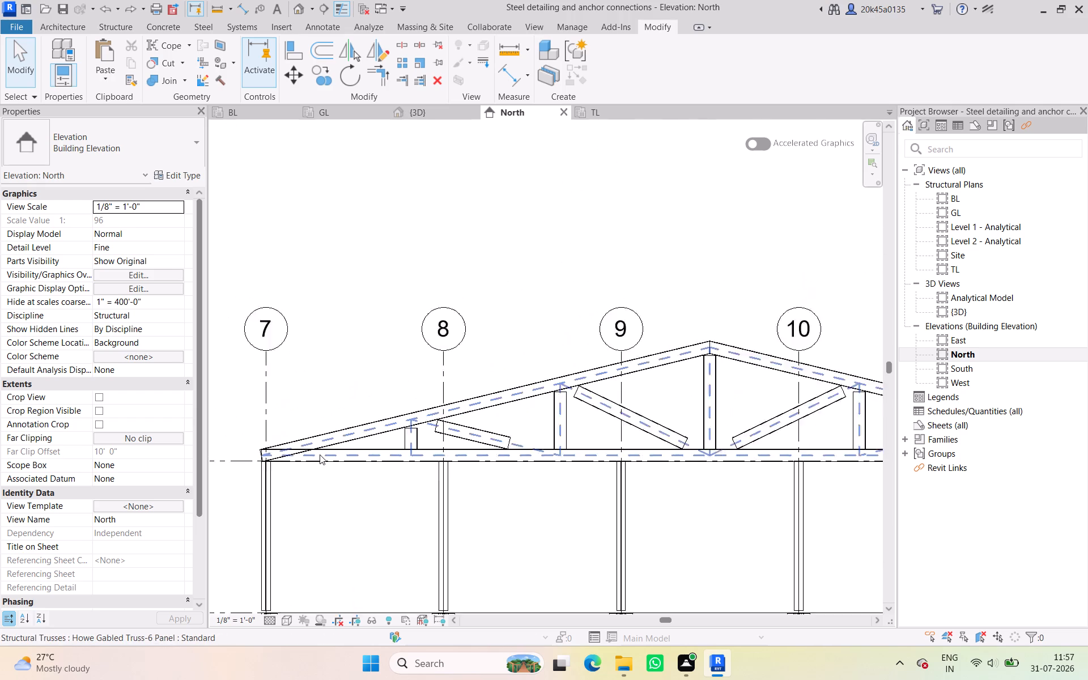
{"action": "scroll", "coordinate": [320, 454], "scroll_direction": "down", "scroll_amount": 1}
{"action": "left_click", "coordinate": [329, 349]}
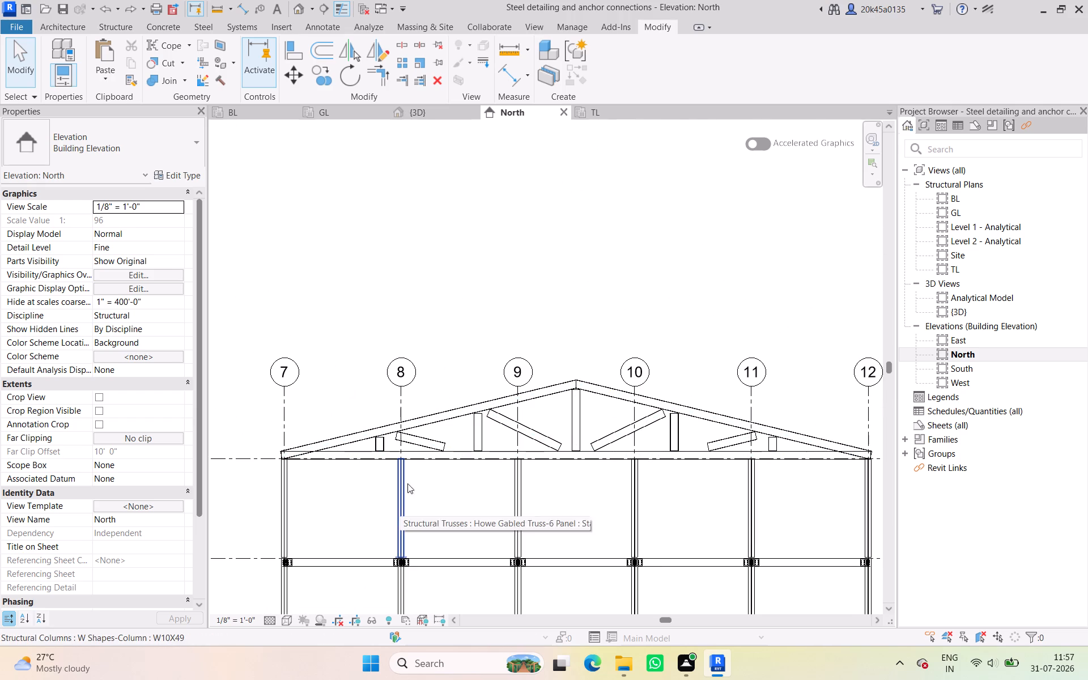
{"action": "left_click", "coordinate": [457, 111]}
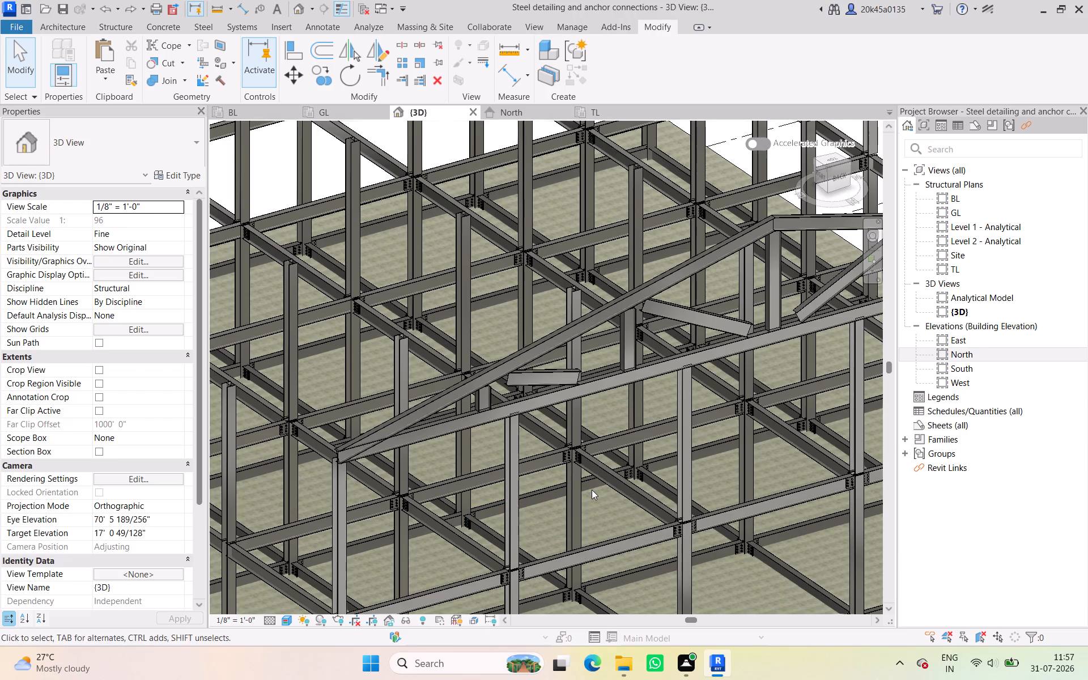
{"action": "scroll", "coordinate": [502, 427], "scroll_direction": "up", "scroll_amount": 11}
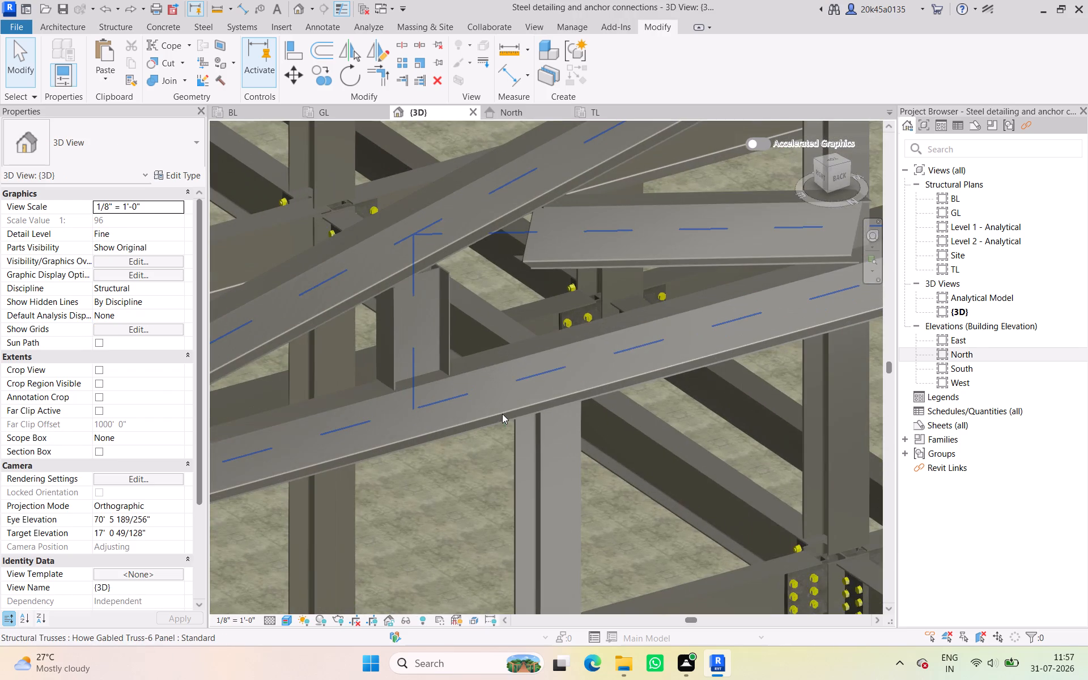
{"action": "scroll", "coordinate": [502, 414], "scroll_direction": "down", "scroll_amount": 10}
{"action": "scroll", "coordinate": [634, 440], "scroll_direction": "down", "scroll_amount": 1}
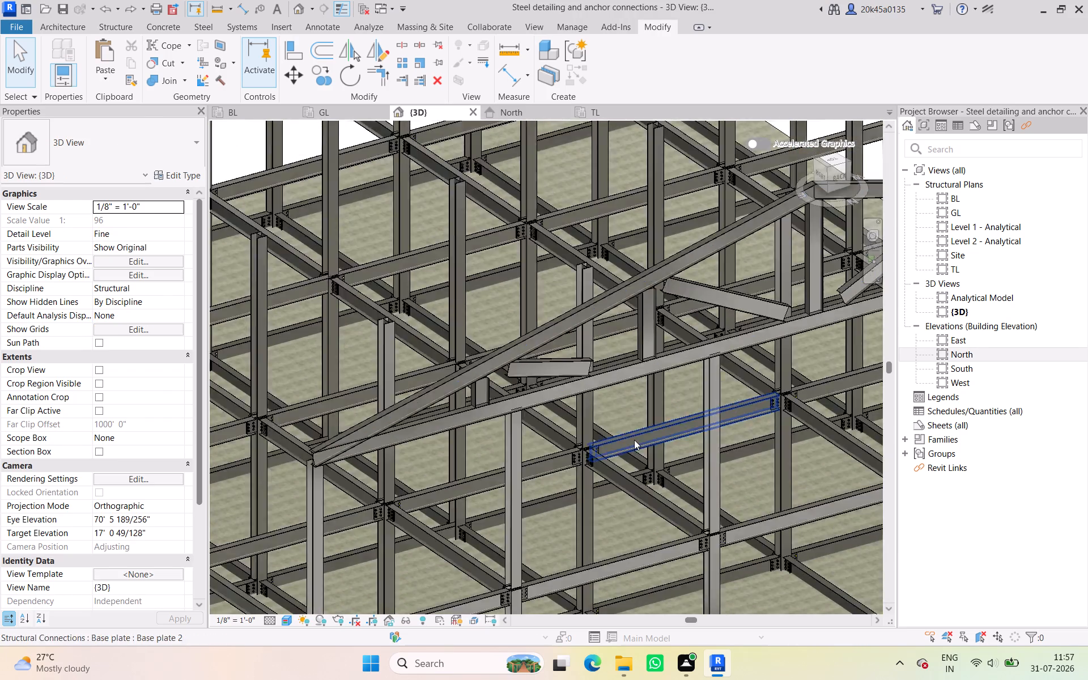
{"action": "scroll", "coordinate": [634, 440], "scroll_direction": "down", "scroll_amount": 2}
{"action": "middle_click_drag", "start_coordinate": [634, 439], "coordinate": [675, 421]}
{"action": "middle_click_drag", "start_coordinate": [615, 447], "coordinate": [696, 478], "text": "shift"}
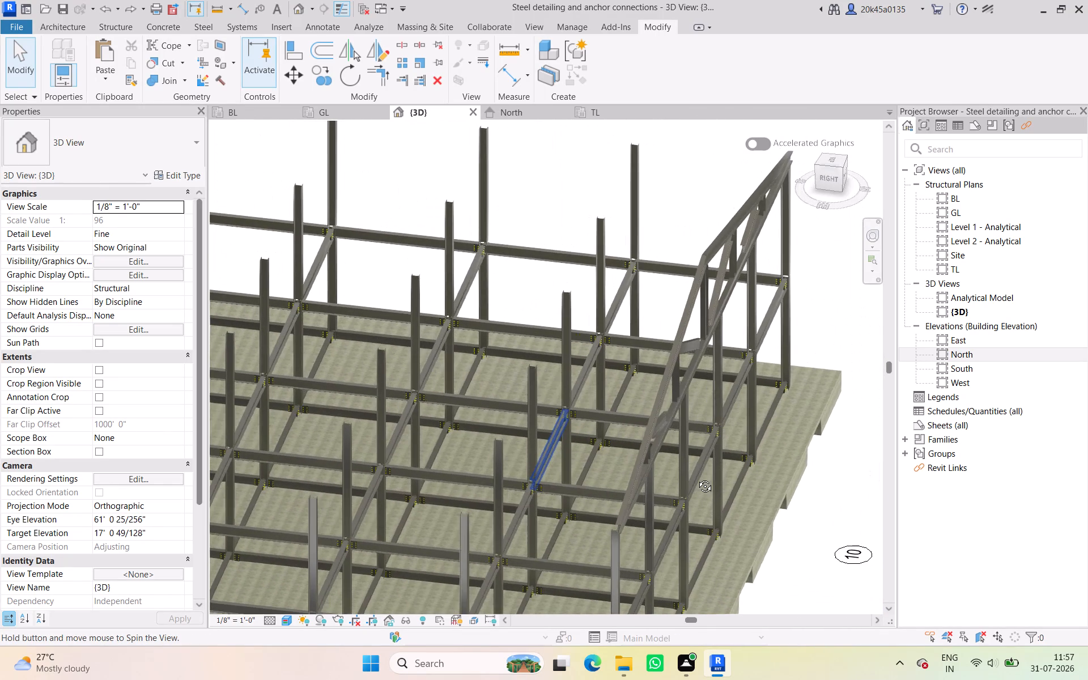
{"action": "middle_click_drag", "start_coordinate": [696, 478], "coordinate": [703, 478], "text": "shift"}
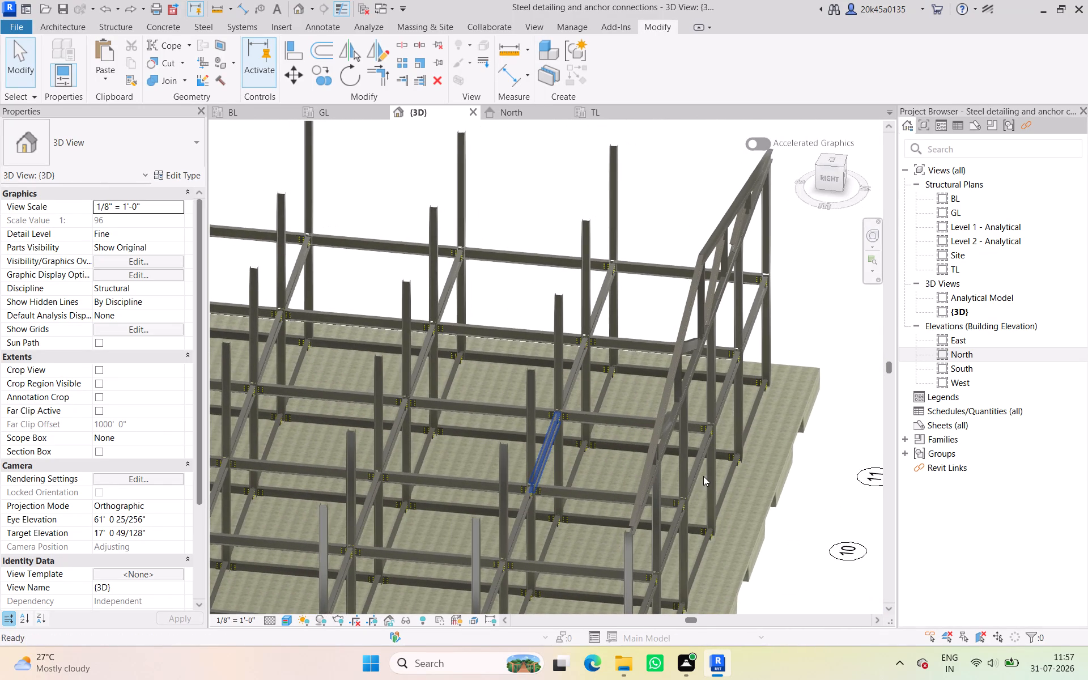
{"action": "middle_click_drag", "start_coordinate": [707, 473], "coordinate": [572, 402], "text": "shift"}
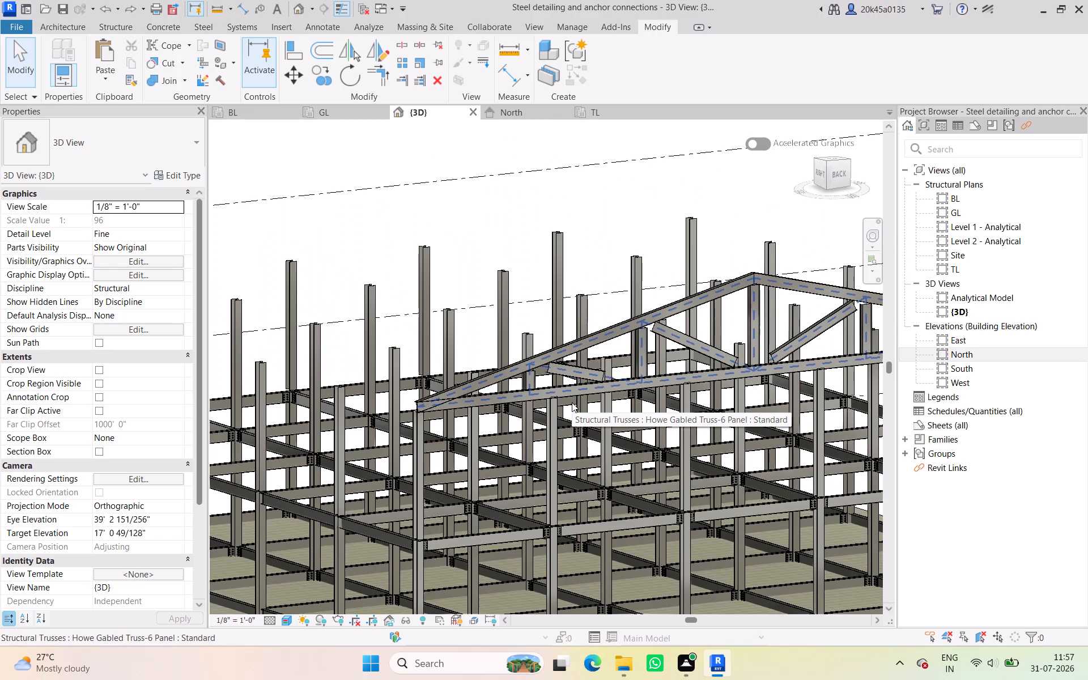
Examine in 3D, from an angle and from the back, how the truss and upper columns relate to the floor framing.
{"action": "scroll", "coordinate": [572, 402], "scroll_direction": "down", "scroll_amount": 2}
{"action": "middle_click_drag", "start_coordinate": [584, 410], "coordinate": [636, 475]}
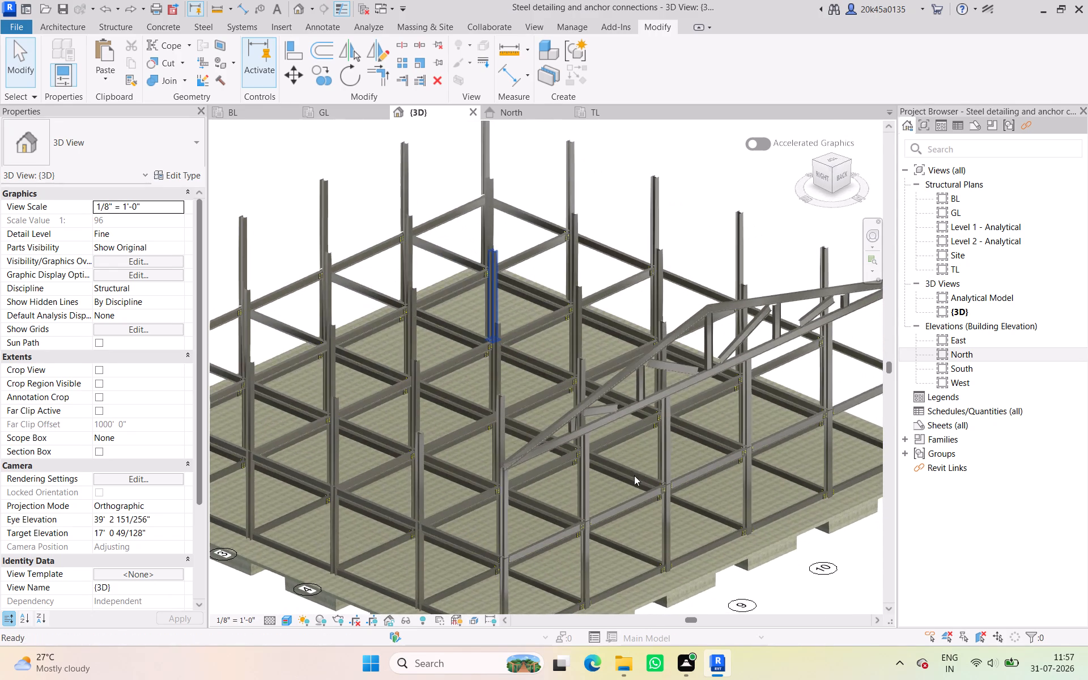
{"action": "middle_click_drag", "start_coordinate": [646, 520], "coordinate": [616, 500]}
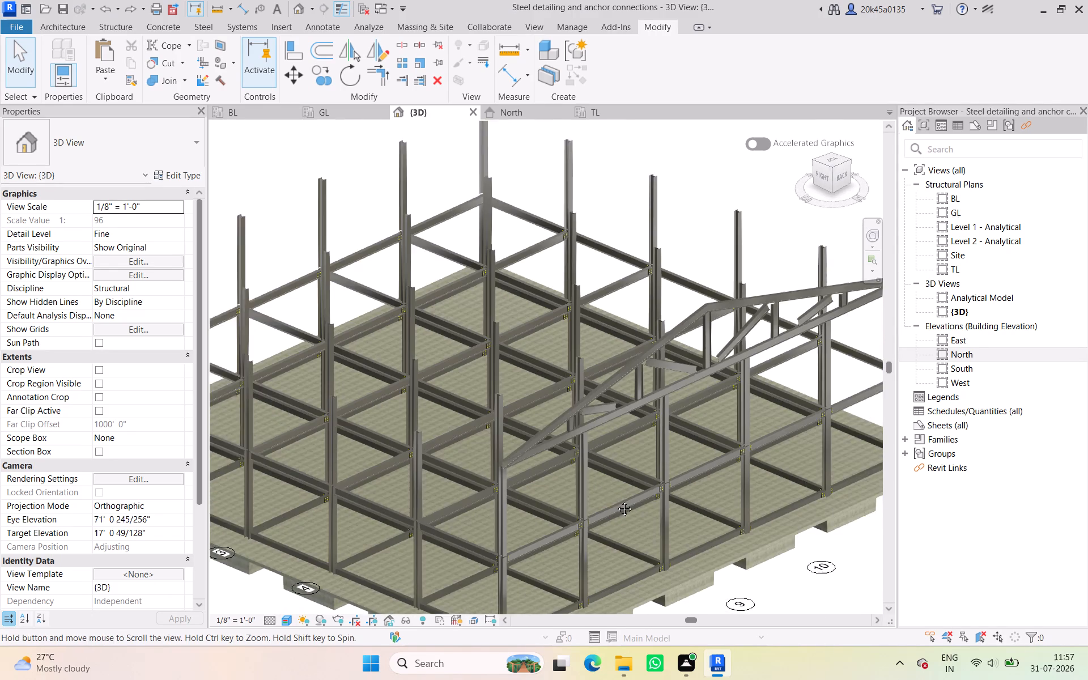
{"action": "middle_click_drag", "start_coordinate": [616, 500], "coordinate": [584, 468]}
{"action": "middle_click_drag", "start_coordinate": [708, 510], "coordinate": [667, 462], "text": "shift"}
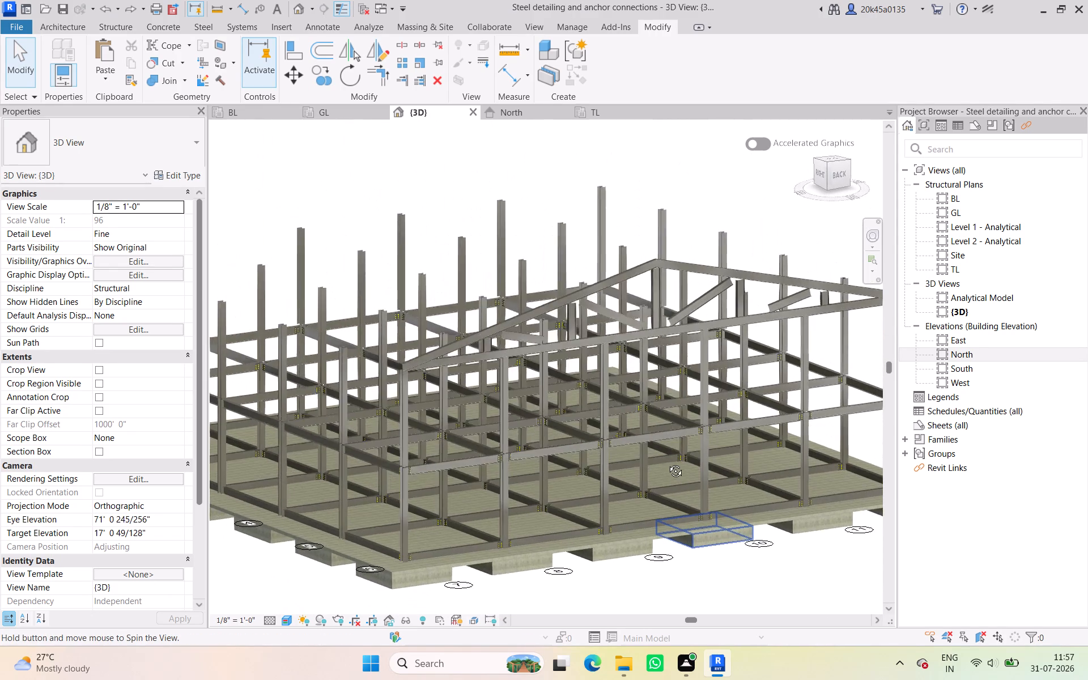
{"action": "middle_click_drag", "start_coordinate": [667, 462], "coordinate": [692, 487], "text": "shift"}
{"action": "scroll", "coordinate": [690, 551], "scroll_direction": "down", "scroll_amount": 1}
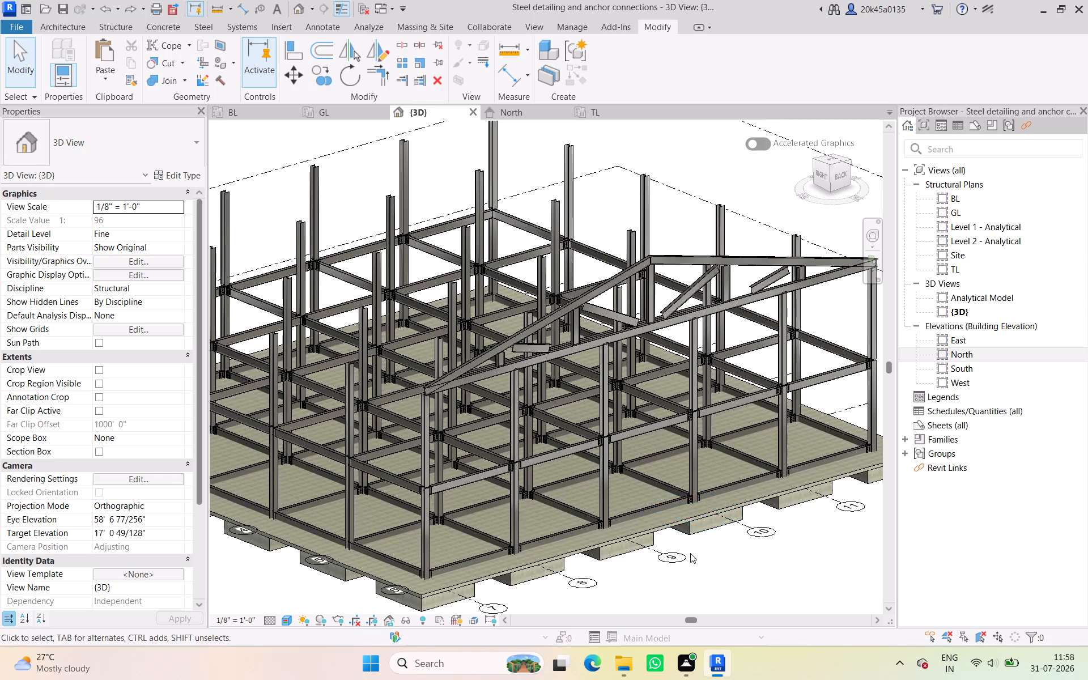
{"action": "scroll", "coordinate": [690, 553], "scroll_direction": "down", "scroll_amount": 1}
{"action": "middle_click_drag", "start_coordinate": [691, 559], "coordinate": [768, 635]}
{"action": "scroll", "coordinate": [751, 543], "scroll_direction": "down", "scroll_amount": 3}
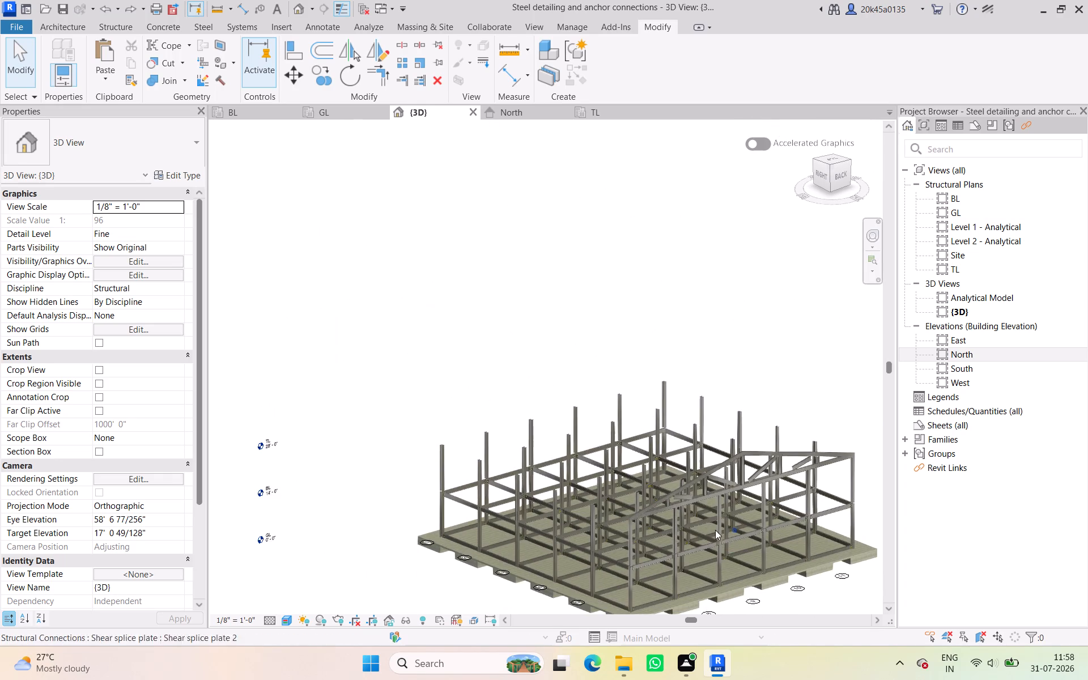
{"action": "scroll", "coordinate": [636, 530], "scroll_direction": "up", "scroll_amount": 3}
{"action": "middle_click_drag", "start_coordinate": [661, 503], "coordinate": [597, 441], "text": "shift"}
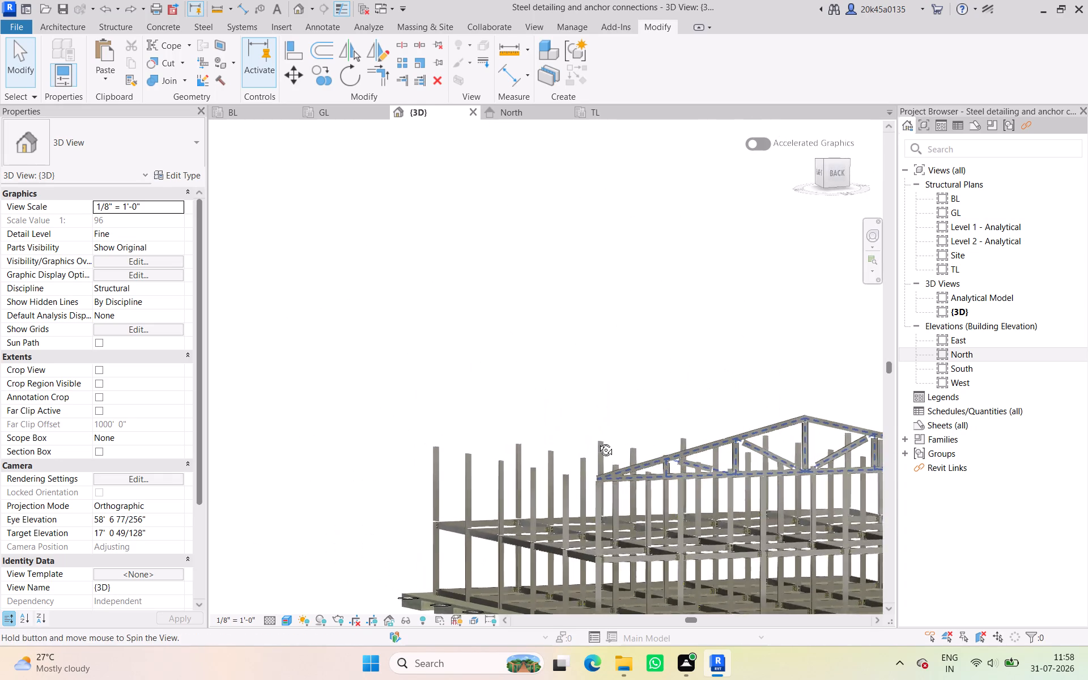
{"action": "middle_click_drag", "start_coordinate": [597, 441], "coordinate": [532, 429], "text": "shift"}
{"action": "scroll", "coordinate": [533, 441], "scroll_direction": "down", "scroll_amount": 1}
{"action": "middle_click_drag", "start_coordinate": [525, 440], "coordinate": [227, 420]}
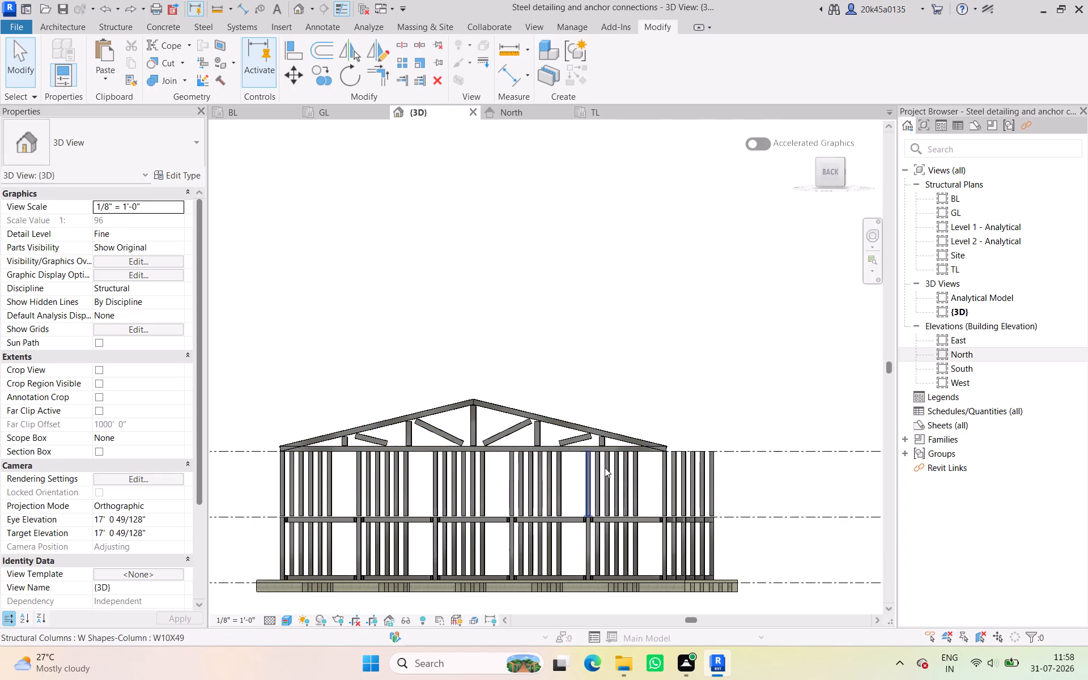
In the North elevation, copy the middle-level beams and their connections and paste them aligned to level TL.
{"action": "left_click", "coordinate": [510, 112]}
{"action": "scroll", "coordinate": [618, 485], "scroll_direction": "down", "scroll_amount": 2}
{"action": "middle_click_drag", "start_coordinate": [604, 475], "coordinate": [543, 399]}
{"action": "left_click_drag", "start_coordinate": [278, 435], "coordinate": [779, 481]}
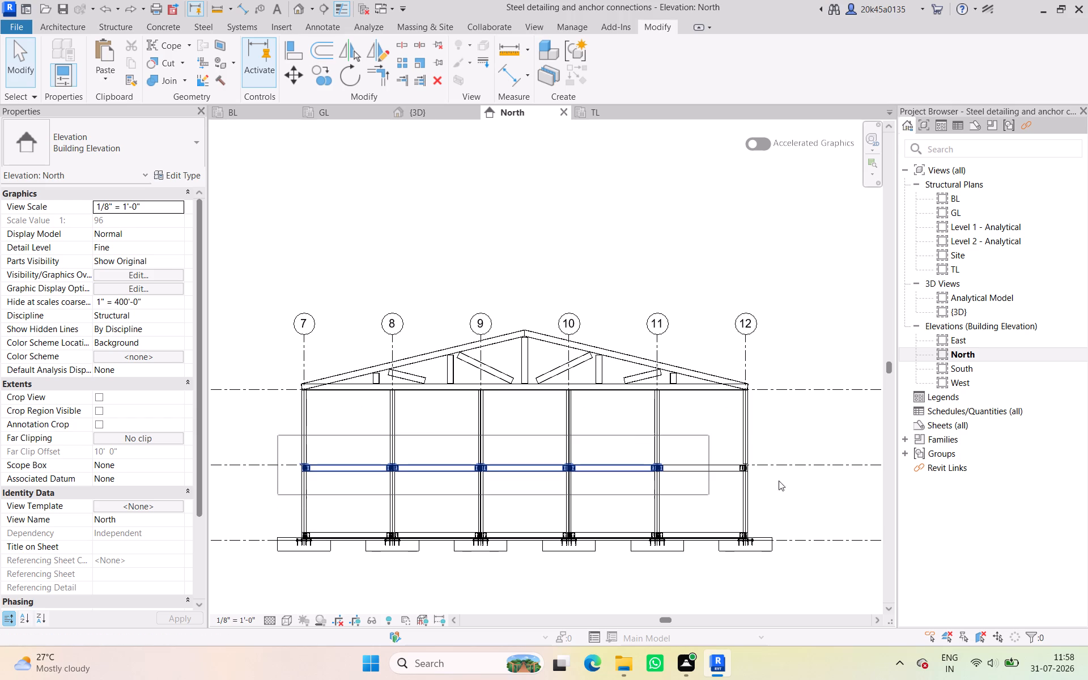
{"action": "left_click_drag", "start_coordinate": [779, 481], "coordinate": [804, 478]}
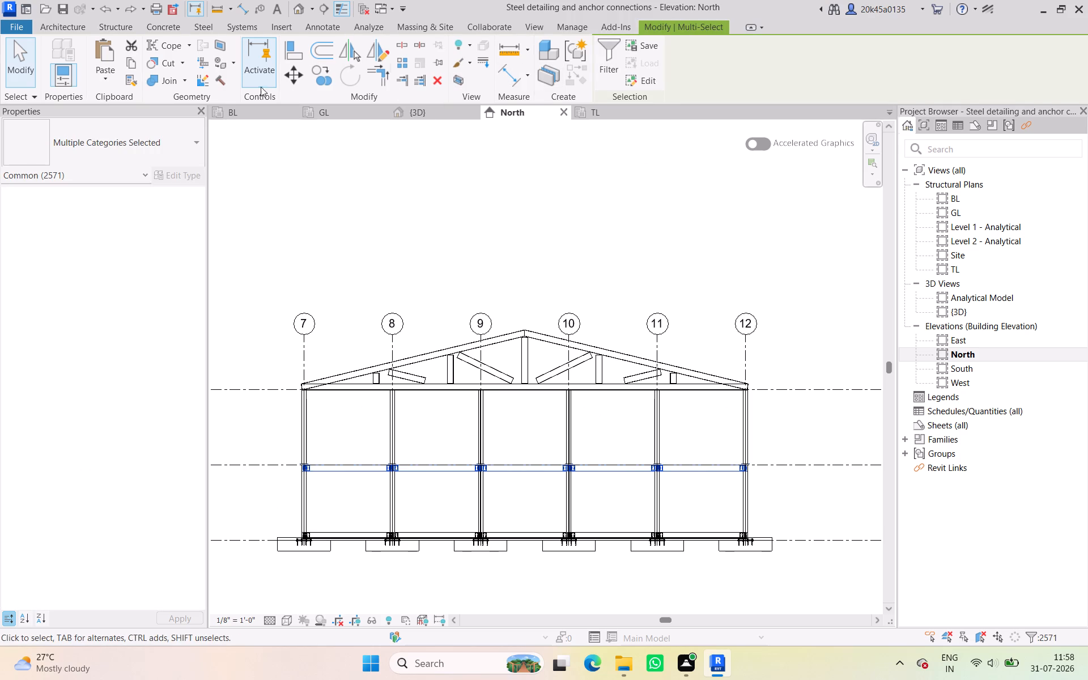
{"action": "left_click", "coordinate": [134, 65]}
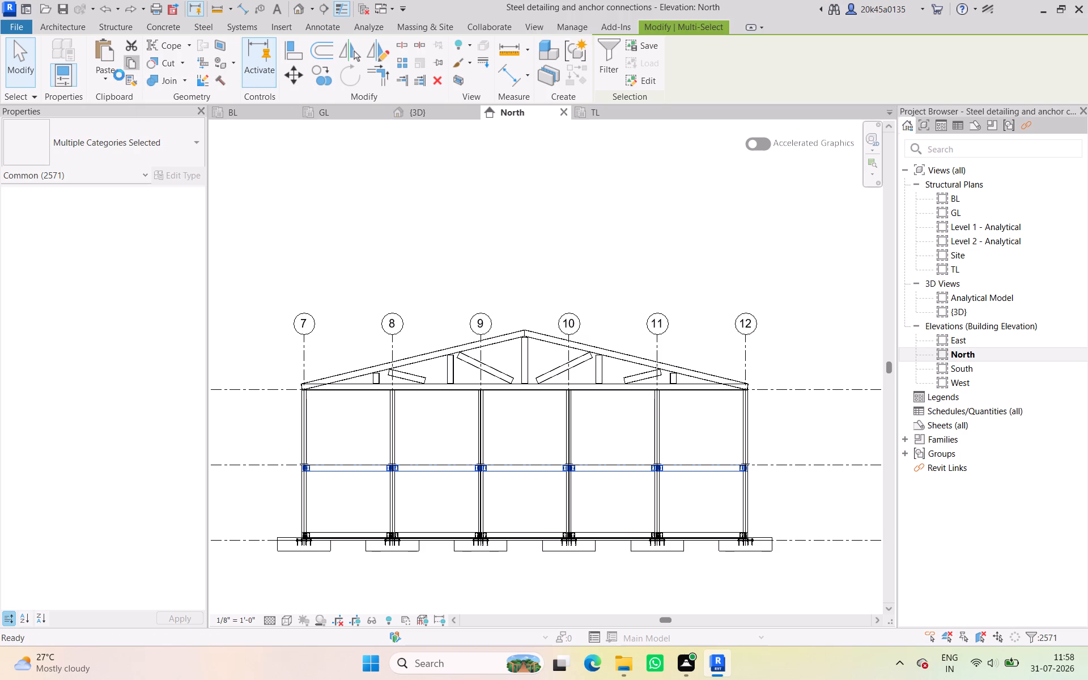
{"action": "left_click", "coordinate": [105, 79]}
{"action": "left_click", "coordinate": [118, 130]}
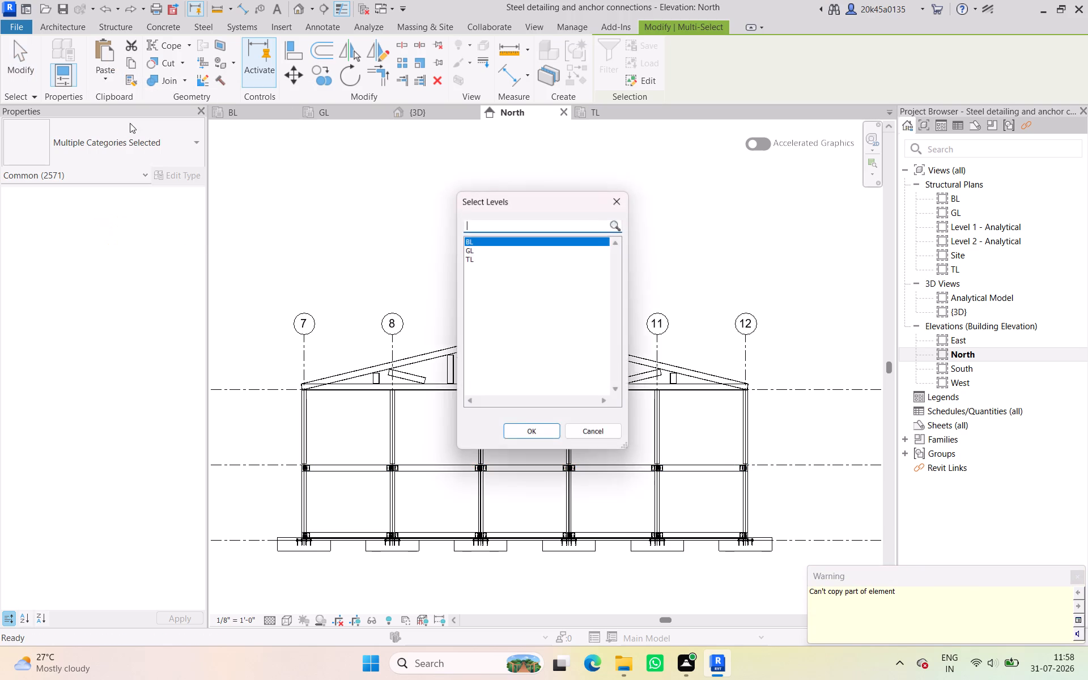
{"action": "left_click", "coordinate": [467, 258]}
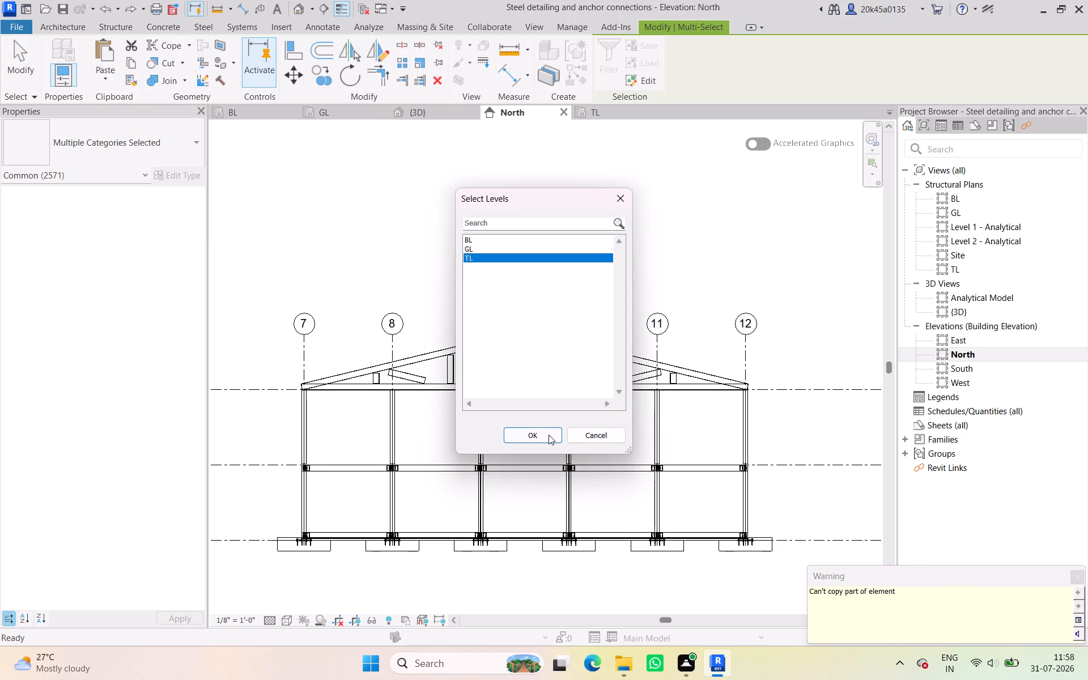
{"action": "left_click", "coordinate": [547, 435]}
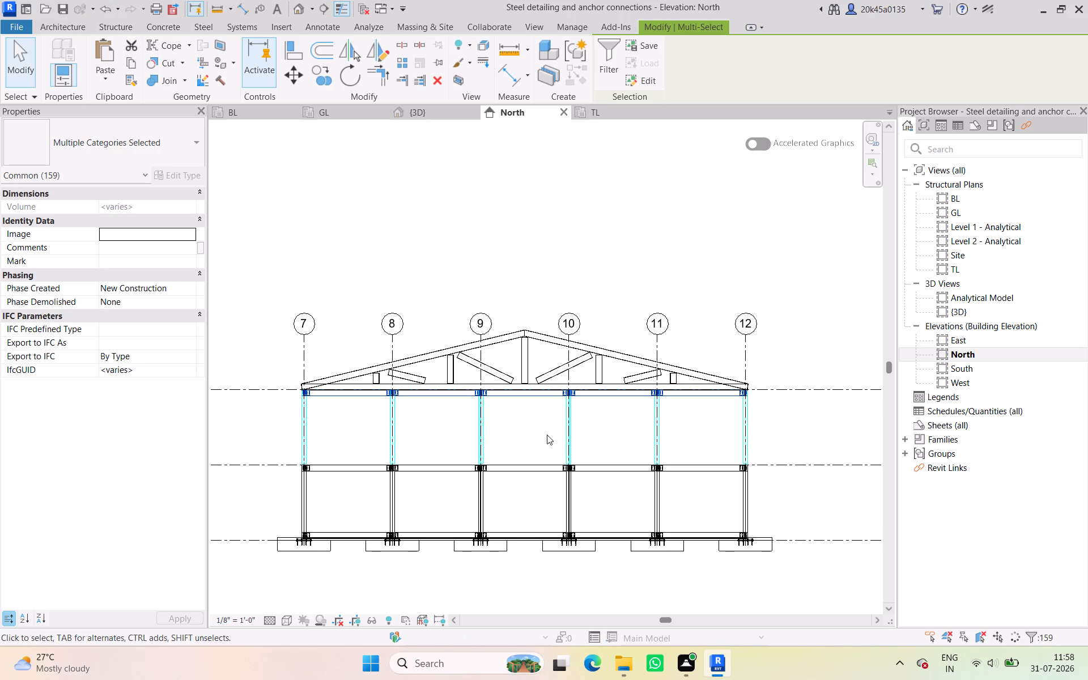
{"action": "scroll", "coordinate": [282, 317], "scroll_direction": "up", "scroll_amount": 4}
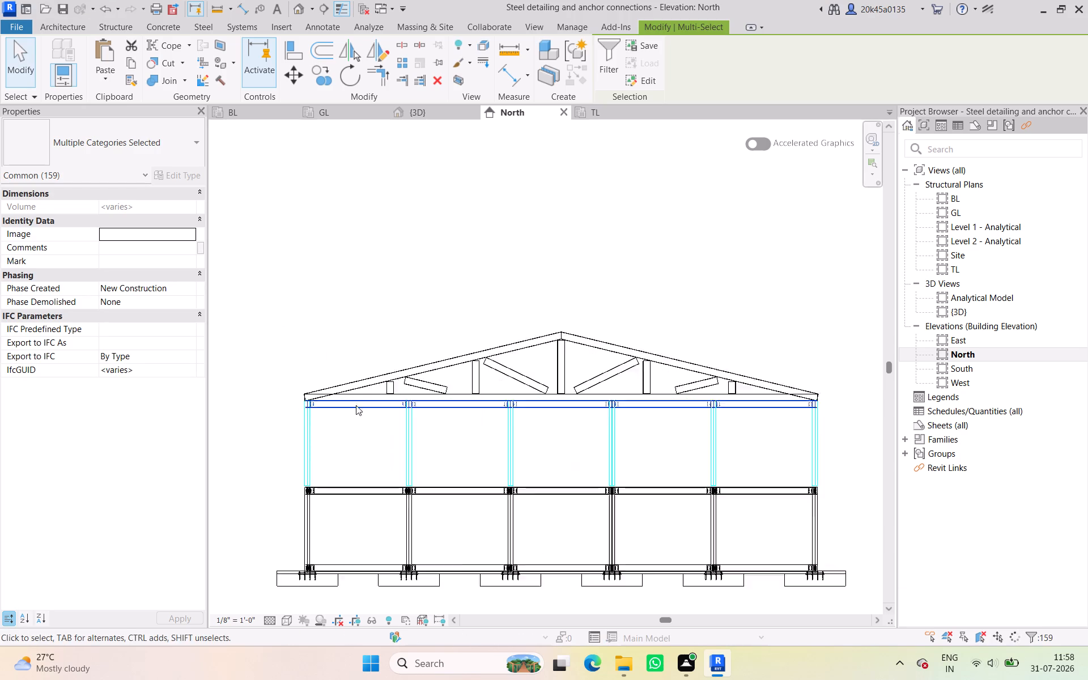
{"action": "scroll", "coordinate": [356, 405], "scroll_direction": "up", "scroll_amount": 6}
{"action": "scroll", "coordinate": [389, 443], "scroll_direction": "down", "scroll_amount": 4}
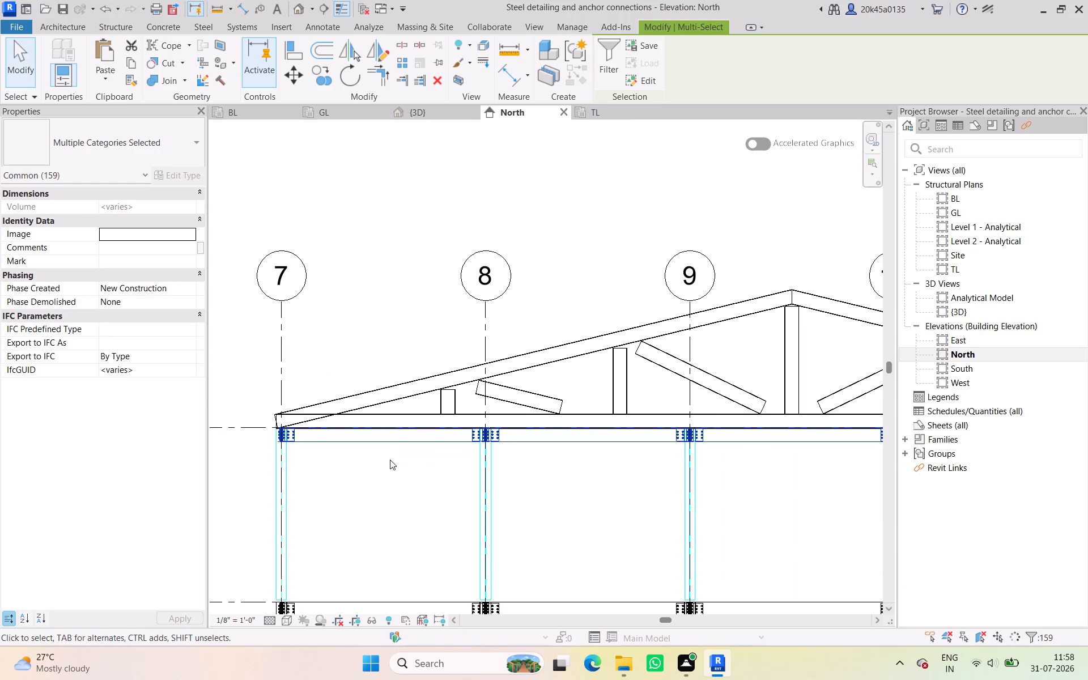
{"action": "left_click", "coordinate": [362, 286]}
Examine in 3D the beams and splice plate connections at level TL, especially where they meet the truss's bottom chord.
{"action": "left_click", "coordinate": [427, 114]}
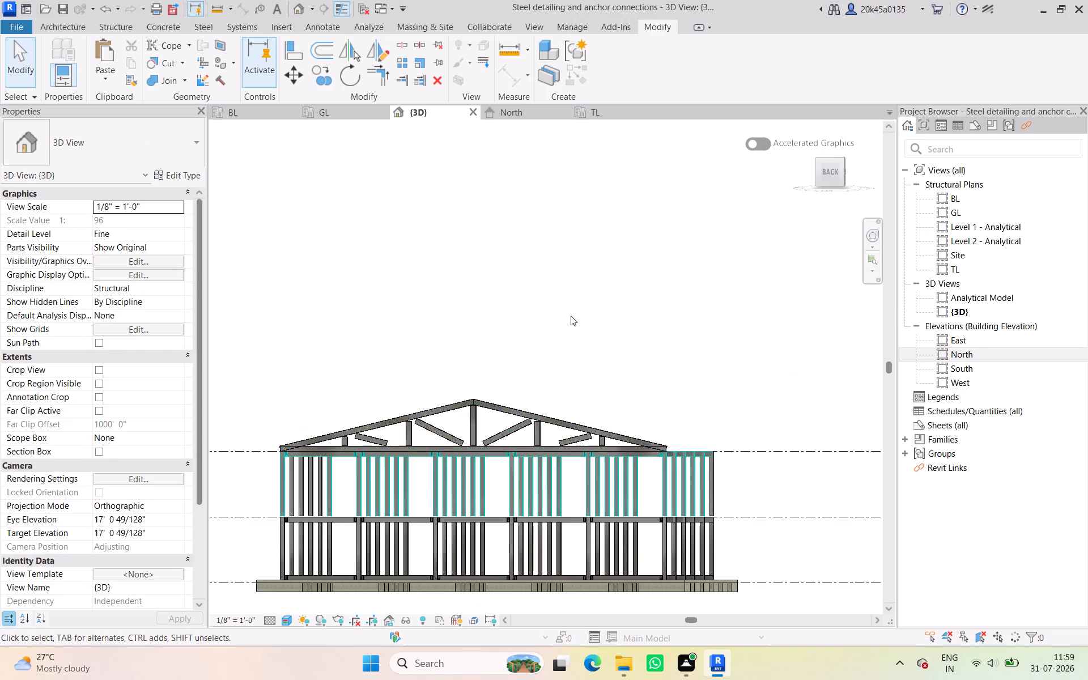
{"action": "scroll", "coordinate": [571, 313], "scroll_direction": "down", "scroll_amount": 3}
{"action": "middle_click_drag", "start_coordinate": [571, 312], "coordinate": [537, 250]}
{"action": "middle_click_drag", "start_coordinate": [686, 347], "coordinate": [709, 392], "text": "shift"}
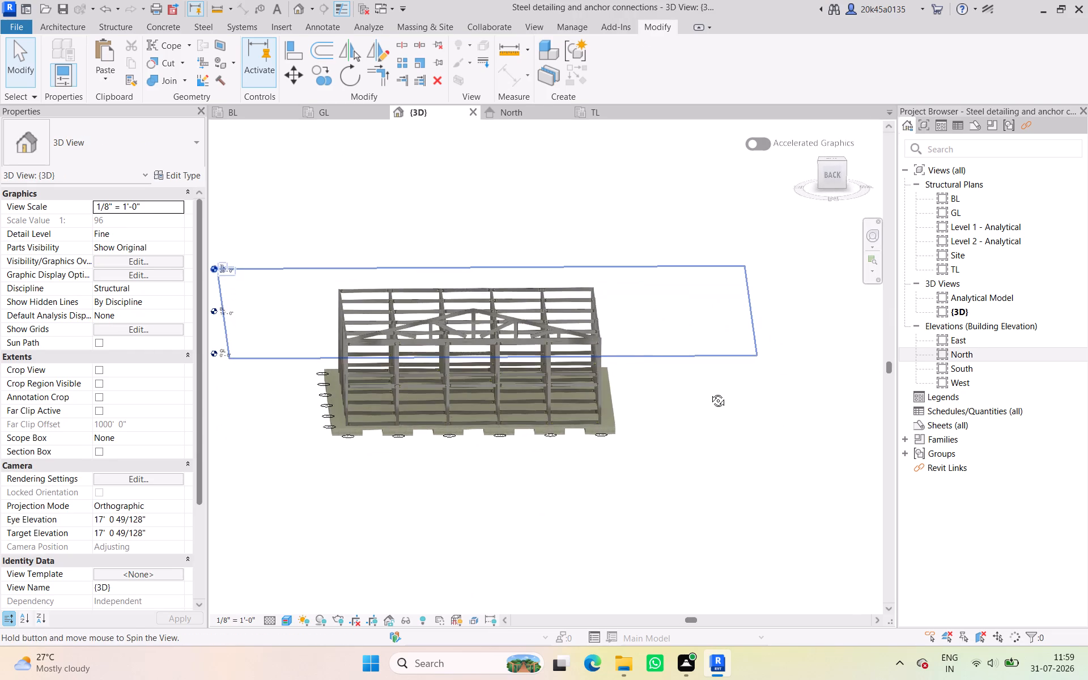
{"action": "middle_click_drag", "start_coordinate": [709, 392], "coordinate": [771, 382], "text": "shift"}
{"action": "scroll", "coordinate": [344, 332], "scroll_direction": "up", "scroll_amount": 9}
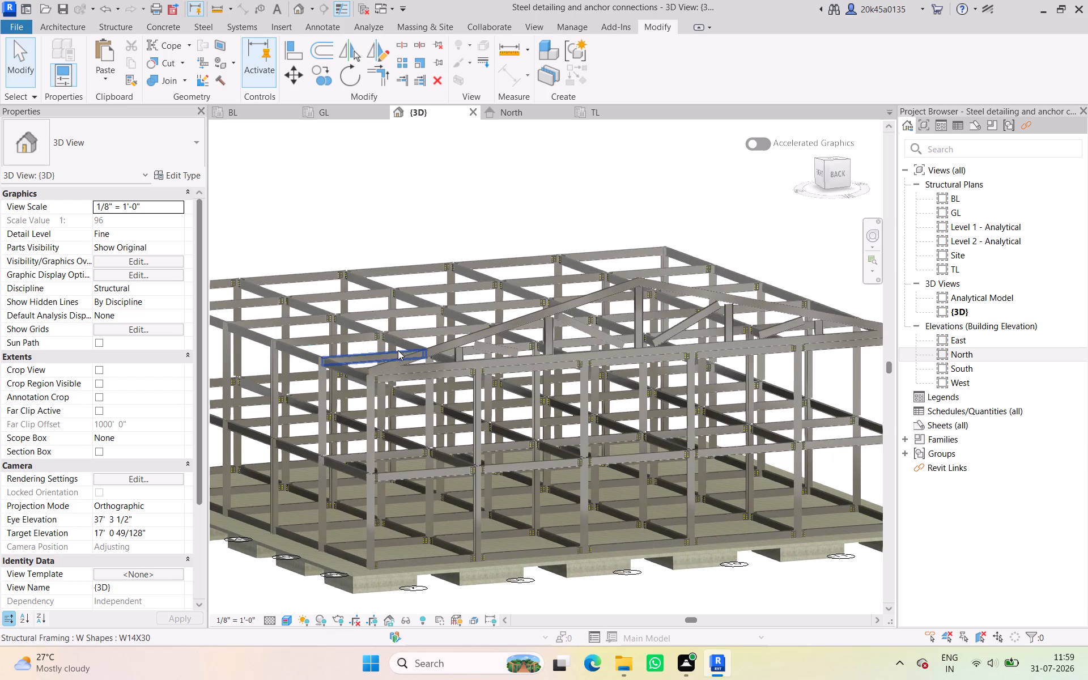
{"action": "scroll", "coordinate": [398, 350], "scroll_direction": "up", "scroll_amount": 7}
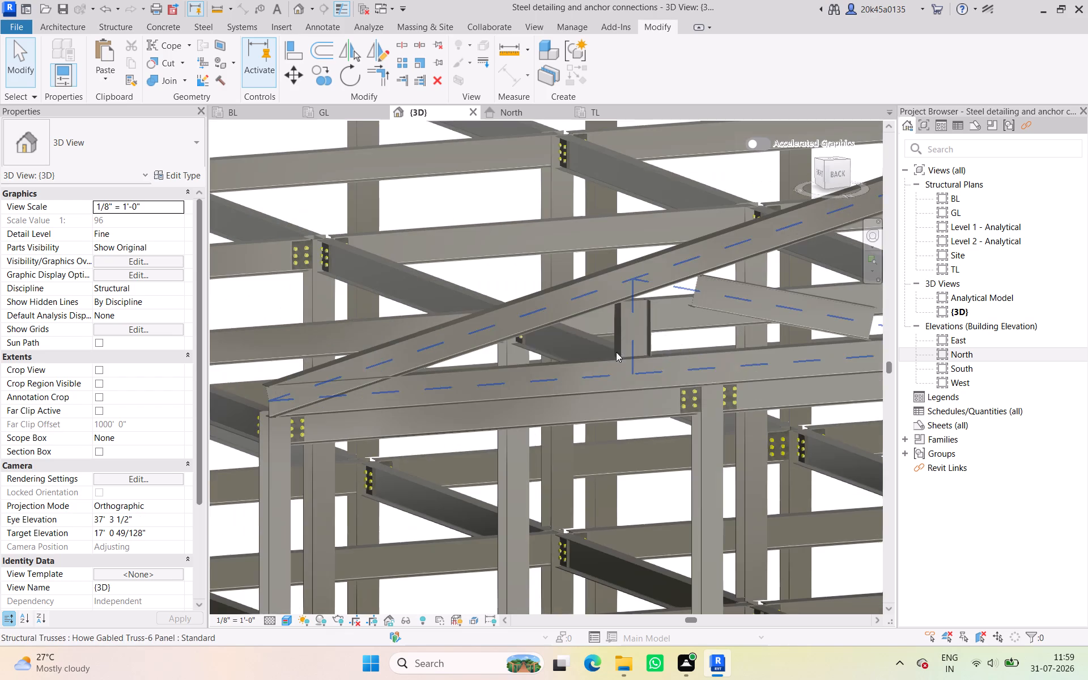
{"action": "scroll", "coordinate": [300, 424], "scroll_direction": "up", "scroll_amount": 5}
{"action": "scroll", "coordinate": [312, 430], "scroll_direction": "down", "scroll_amount": 1}
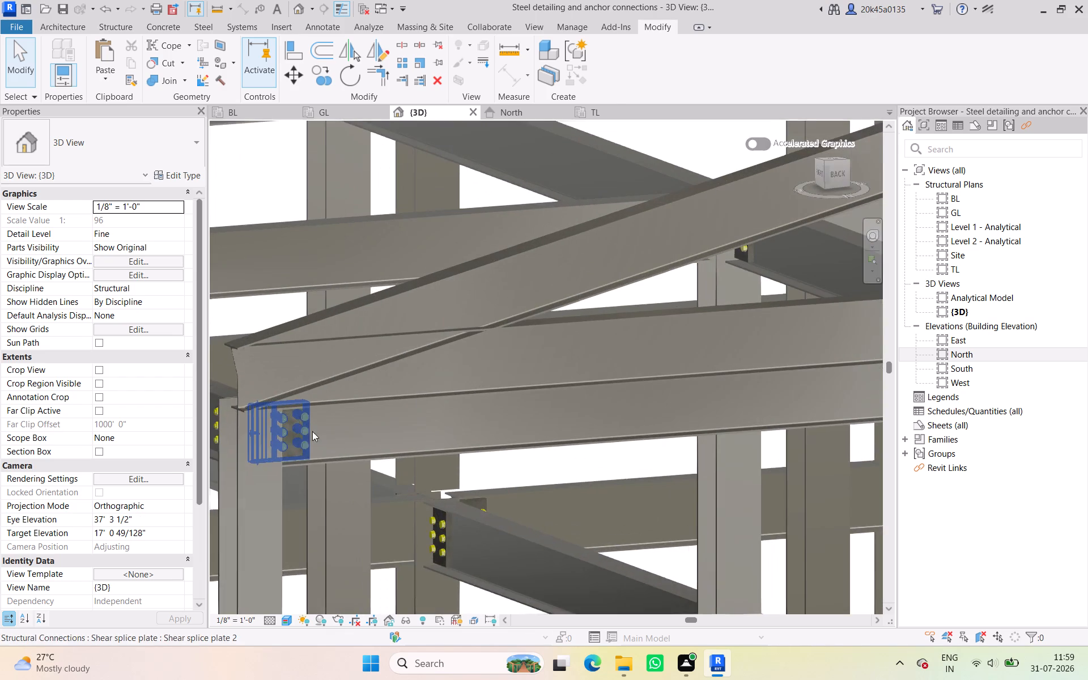
{"action": "scroll", "coordinate": [312, 431], "scroll_direction": "down", "scroll_amount": 9}
{"action": "middle_click_drag", "start_coordinate": [518, 439], "coordinate": [508, 463], "text": "shift"}
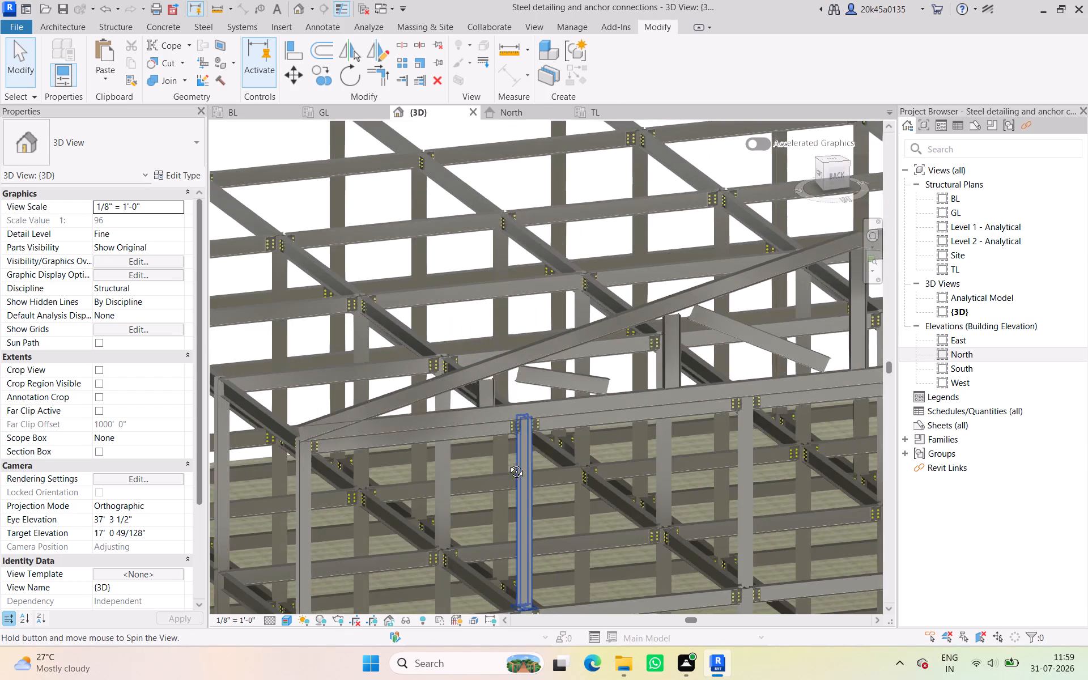
{"action": "middle_click_drag", "start_coordinate": [508, 463], "coordinate": [538, 418], "text": "shift"}
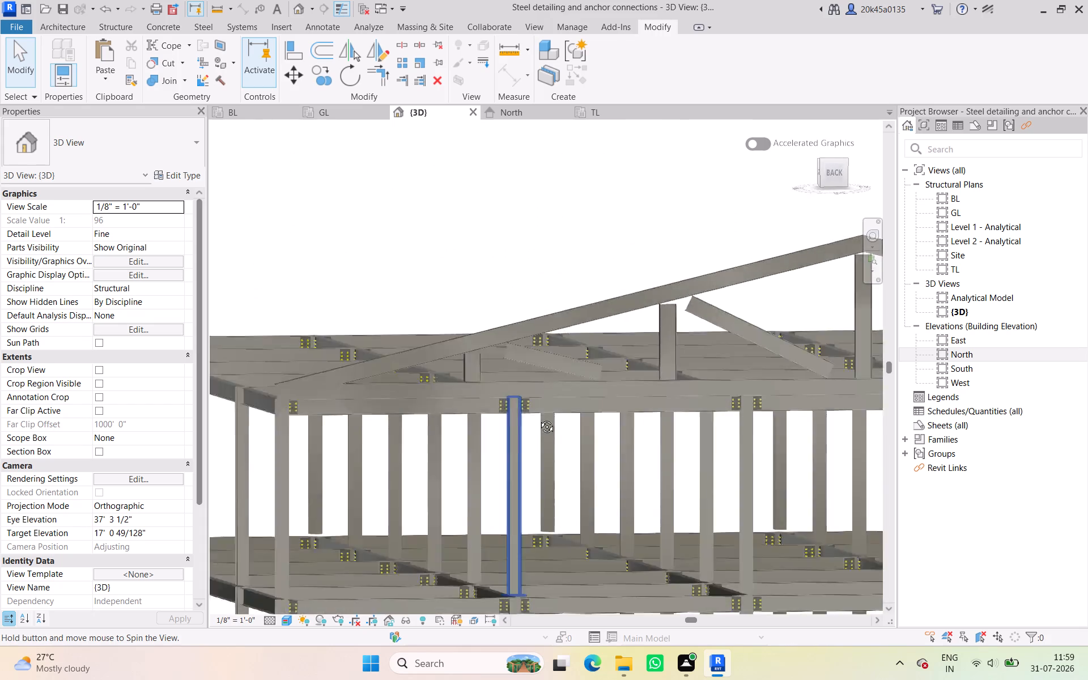
{"action": "middle_click_drag", "start_coordinate": [538, 418], "coordinate": [589, 426], "text": "shift"}
{"action": "scroll", "coordinate": [589, 426], "scroll_direction": "down", "scroll_amount": 5}
{"action": "middle_click_drag", "start_coordinate": [562, 411], "coordinate": [469, 392]}
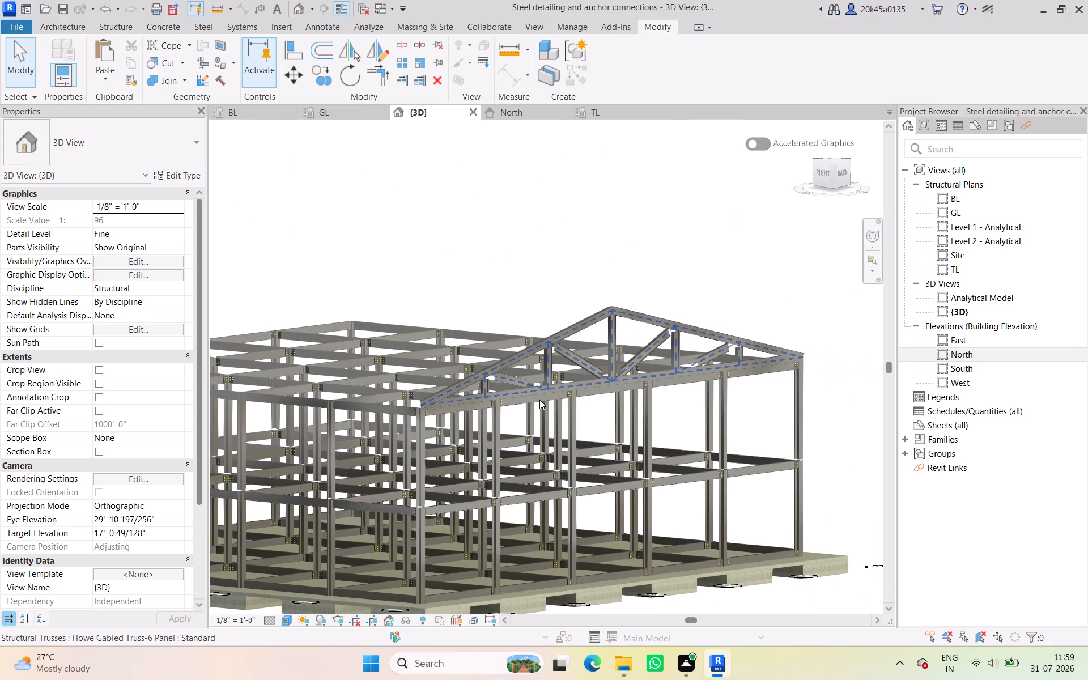
{"action": "middle_click_drag", "start_coordinate": [539, 412], "coordinate": [543, 448], "text": "shift"}
{"action": "scroll", "coordinate": [546, 380], "scroll_direction": "down", "scroll_amount": 2}
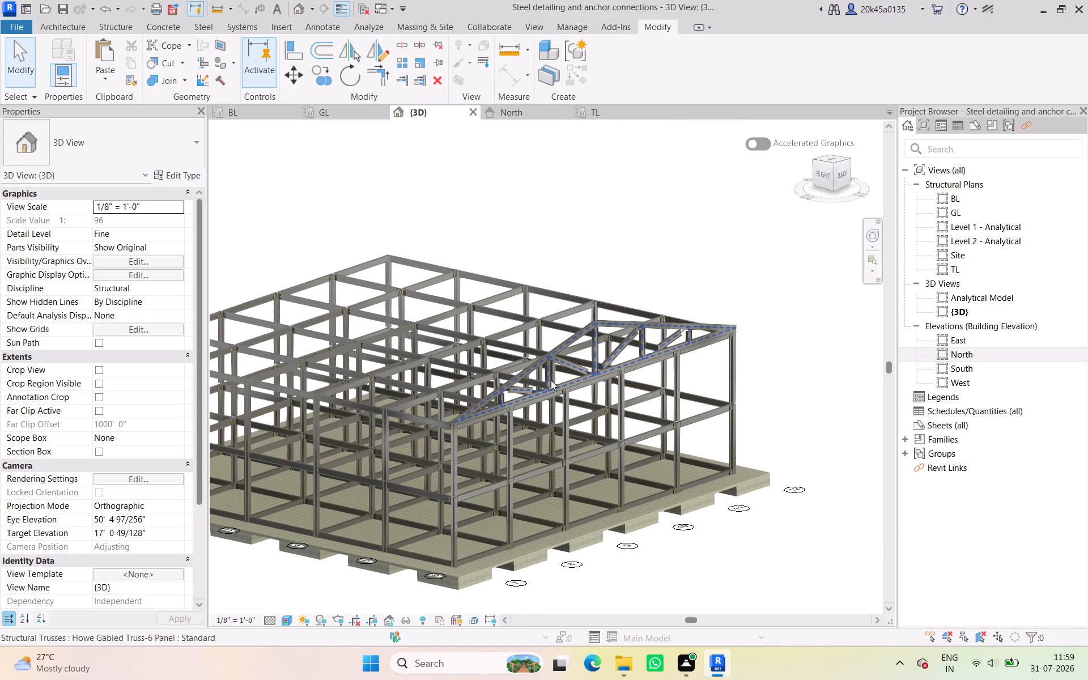
{"action": "middle_click_drag", "start_coordinate": [556, 387], "coordinate": [611, 458]}
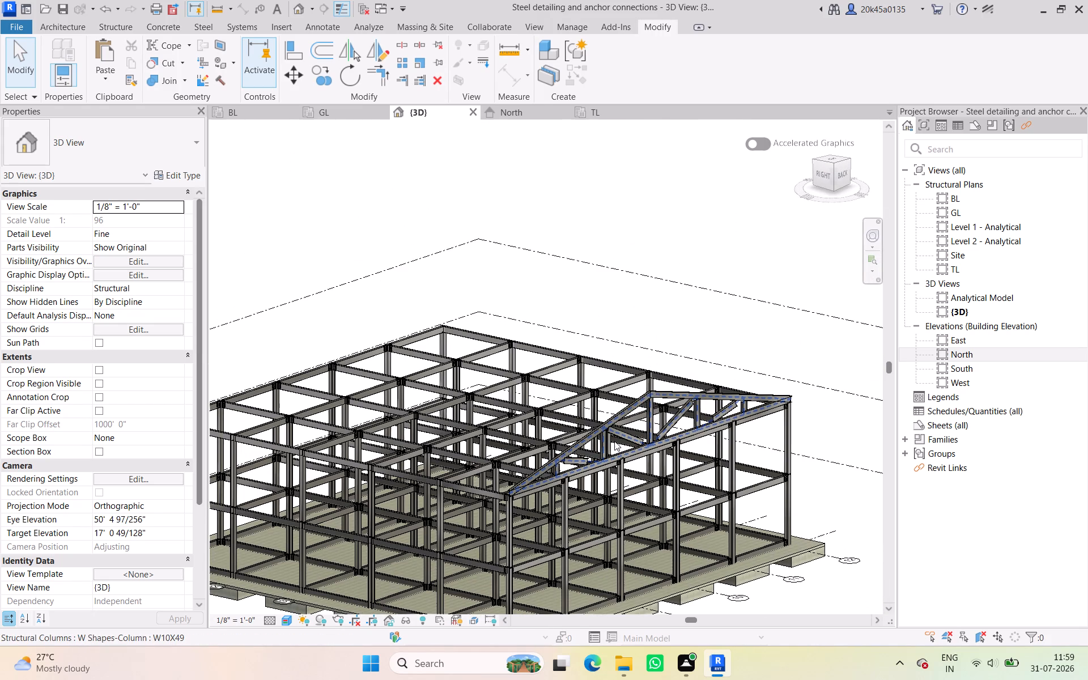
{"action": "middle_click_drag", "start_coordinate": [603, 437], "coordinate": [630, 466]}
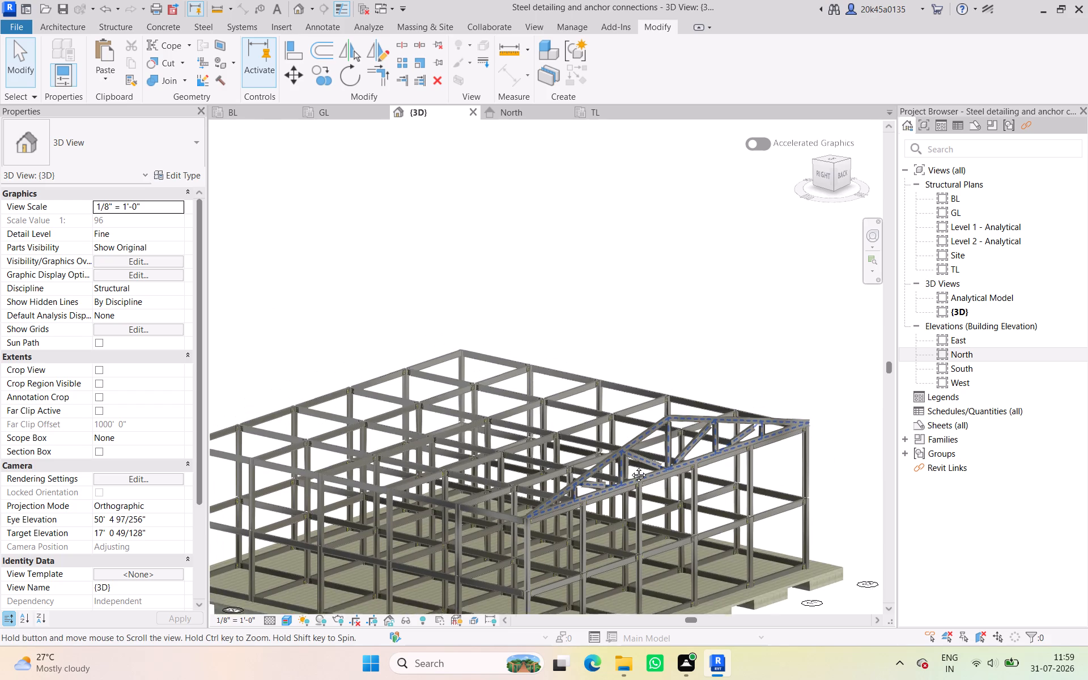
{"action": "middle_click_drag", "start_coordinate": [630, 466], "coordinate": [627, 466]}
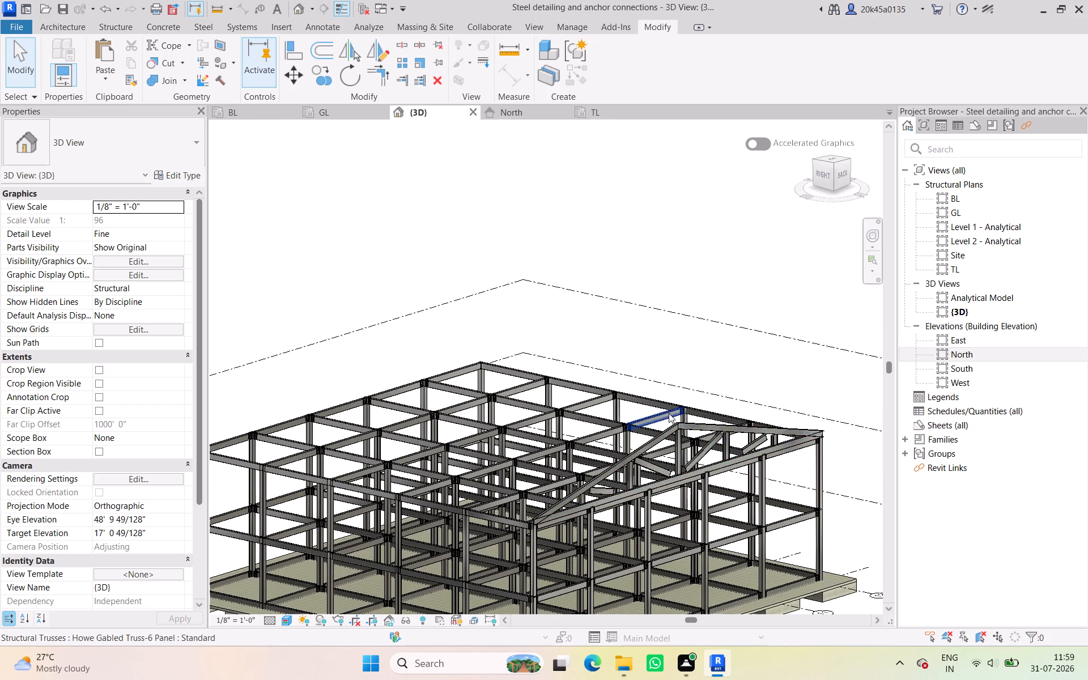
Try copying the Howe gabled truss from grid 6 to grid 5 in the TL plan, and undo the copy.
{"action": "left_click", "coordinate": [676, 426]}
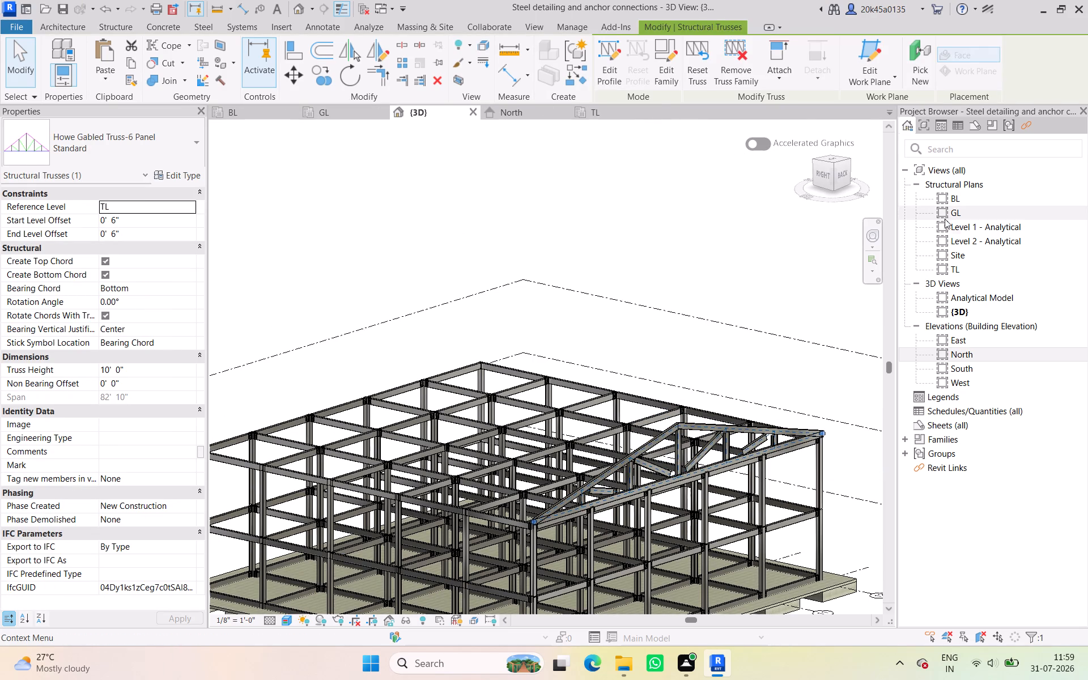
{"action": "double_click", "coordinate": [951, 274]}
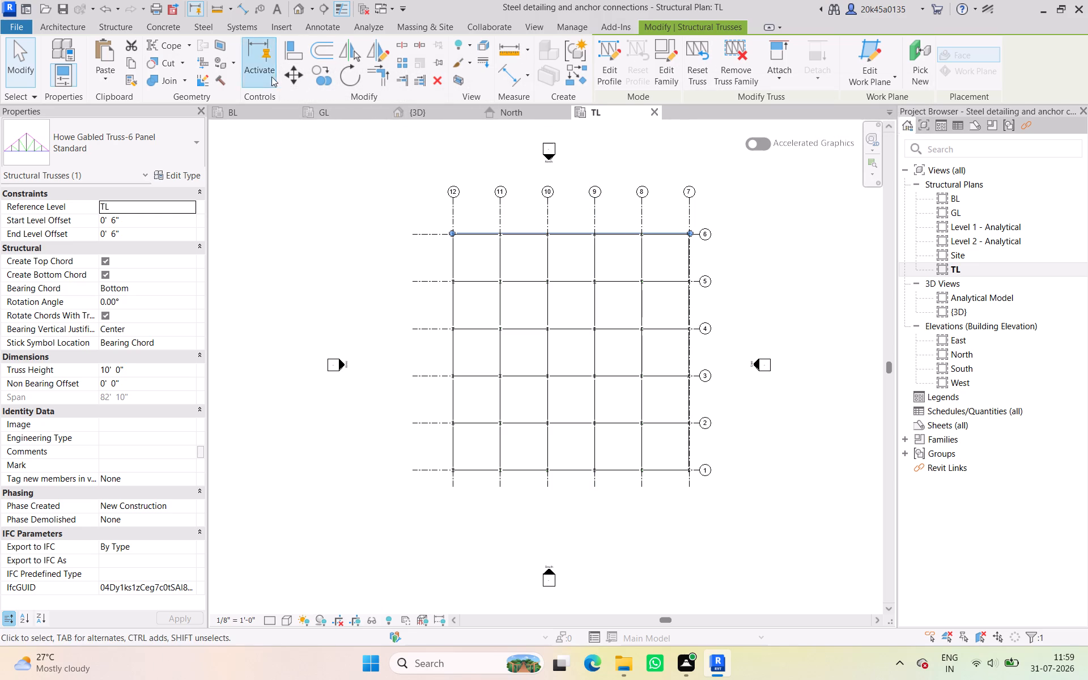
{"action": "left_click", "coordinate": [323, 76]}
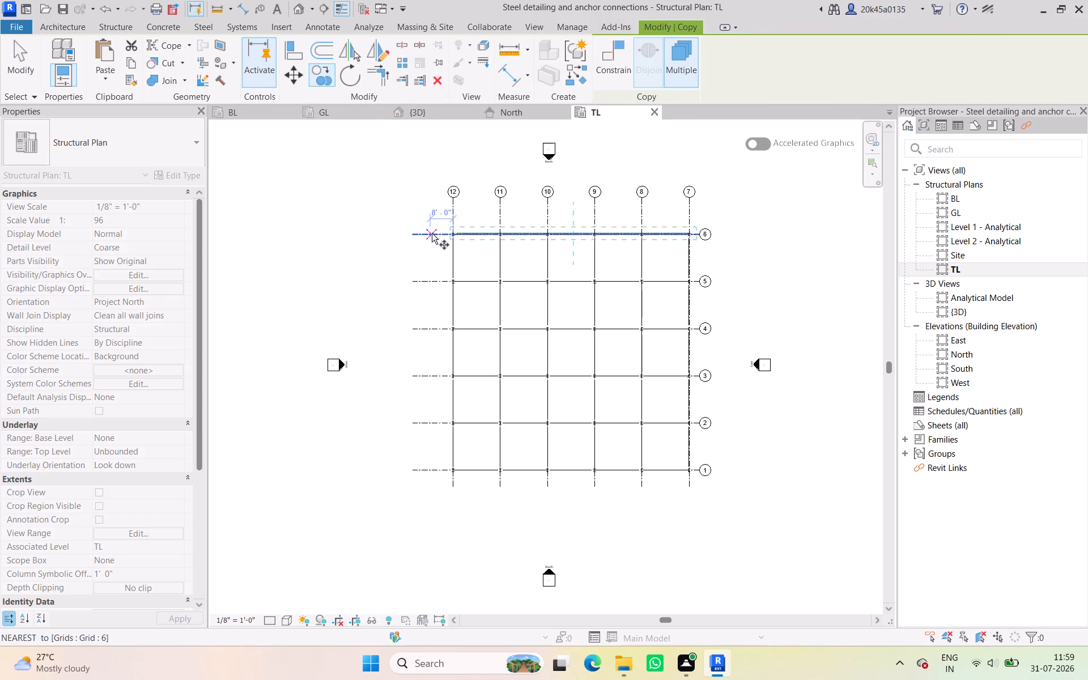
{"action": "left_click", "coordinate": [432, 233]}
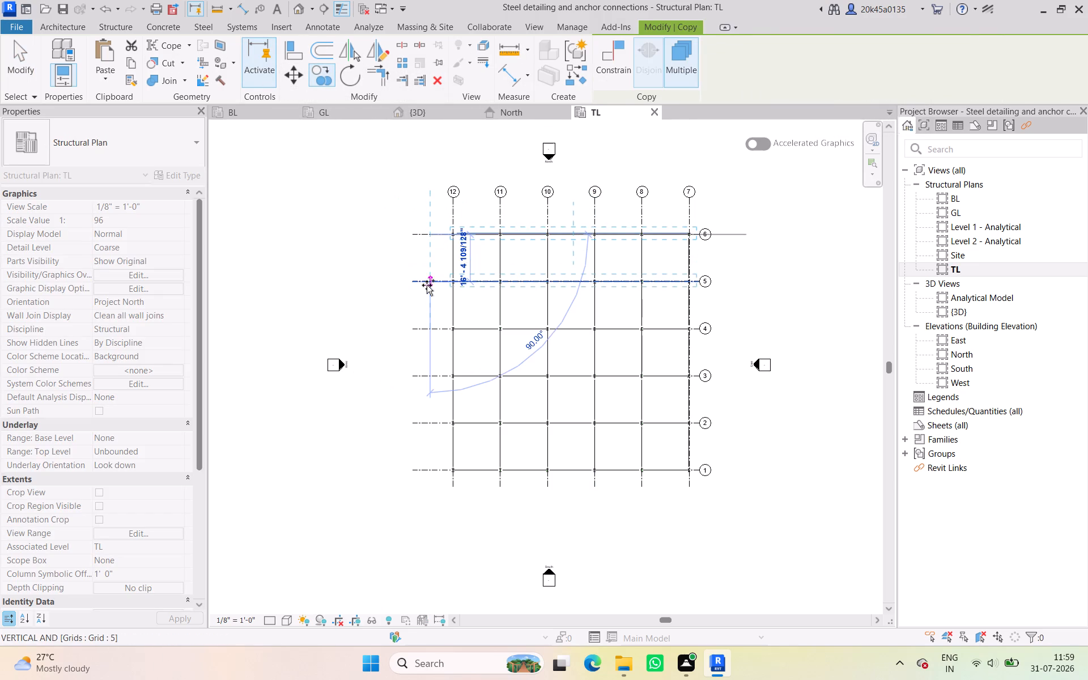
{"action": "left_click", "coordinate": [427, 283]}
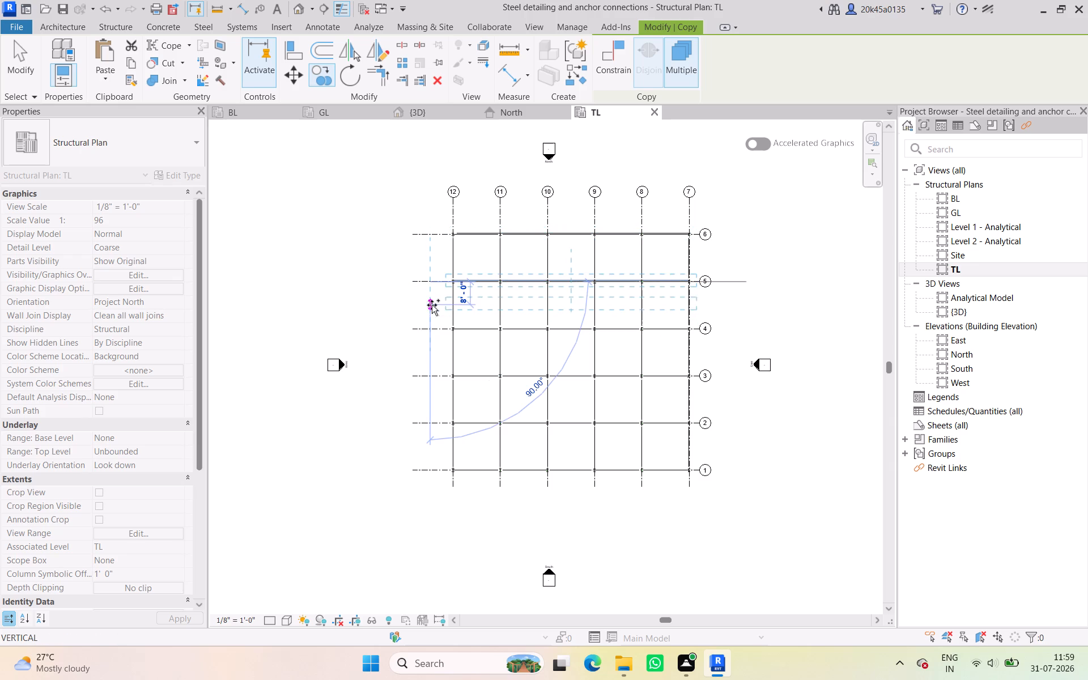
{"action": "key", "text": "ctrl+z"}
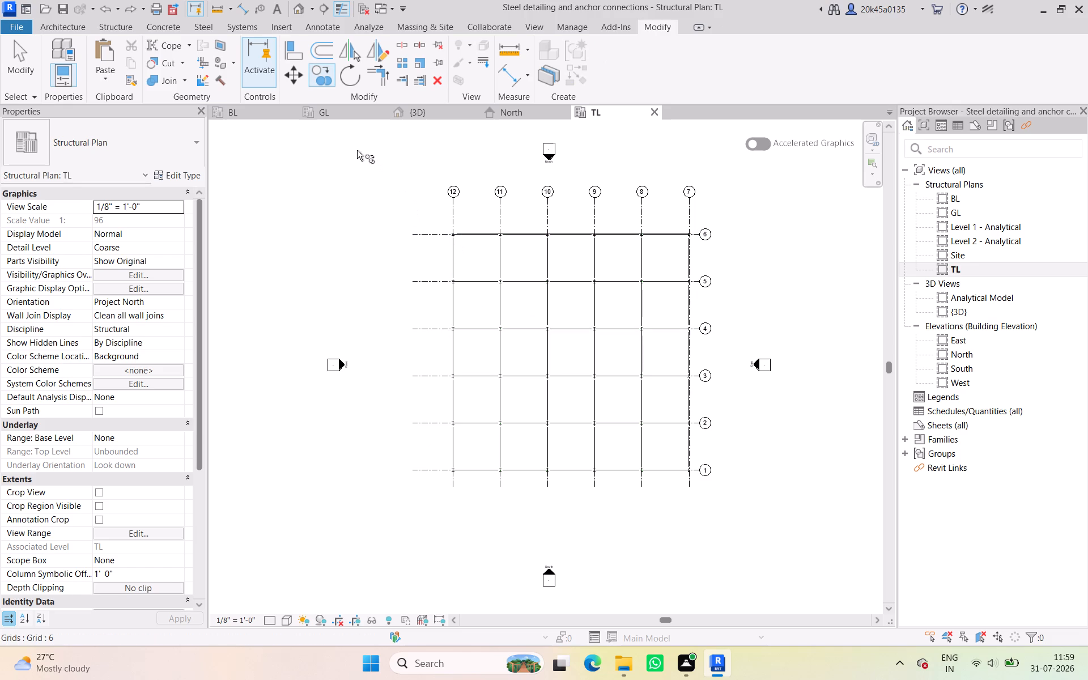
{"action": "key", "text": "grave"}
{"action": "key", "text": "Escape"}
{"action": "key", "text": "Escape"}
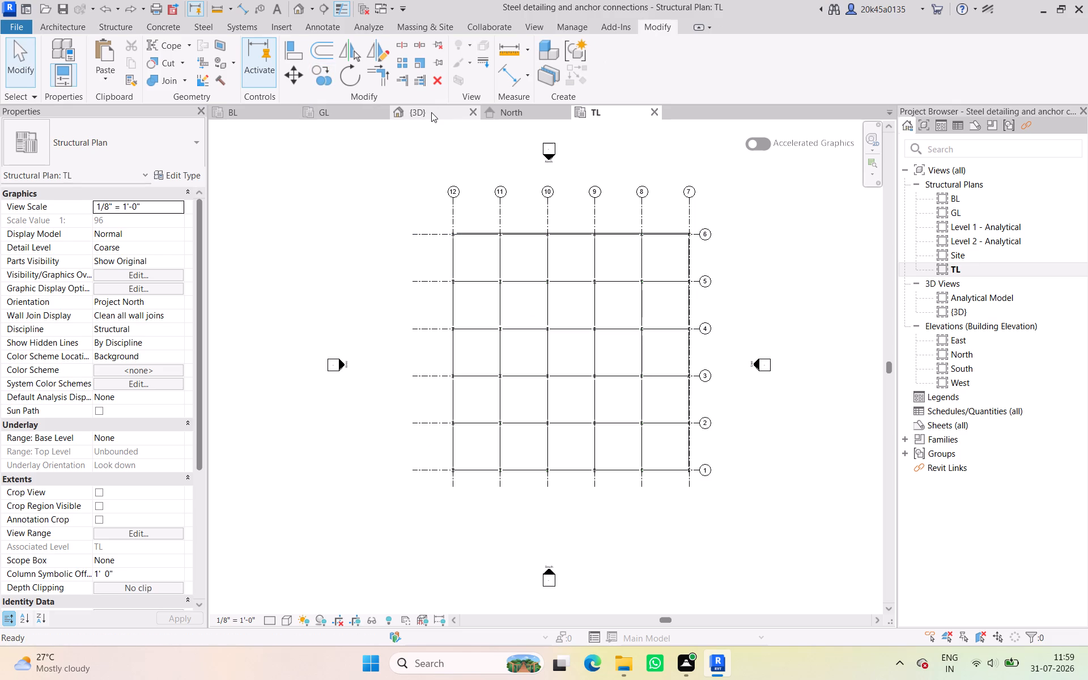
Examine in 3D how the end of the truss meets the corner column and the level TL beam, from several angles.
{"action": "left_click", "coordinate": [430, 112]}
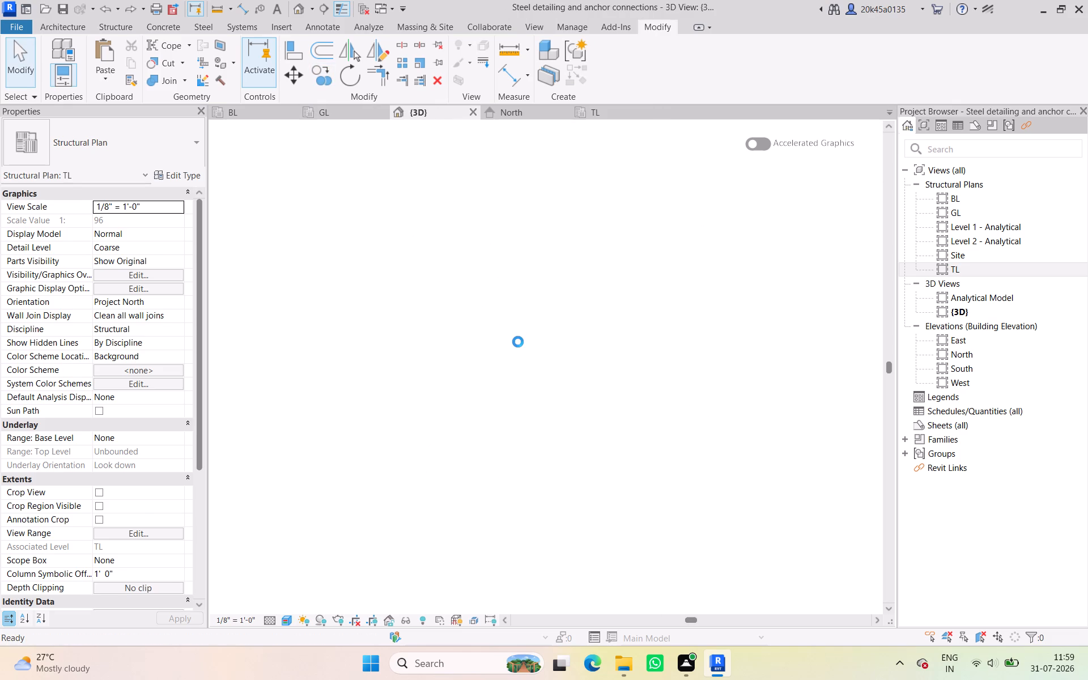
{"action": "scroll", "coordinate": [476, 481], "scroll_direction": "up", "scroll_amount": 5}
{"action": "middle_click_drag", "start_coordinate": [553, 473], "coordinate": [385, 368]}
{"action": "scroll", "coordinate": [385, 367], "scroll_direction": "up", "scroll_amount": 1}
{"action": "scroll", "coordinate": [443, 486], "scroll_direction": "up", "scroll_amount": 9}
{"action": "middle_click_drag", "start_coordinate": [432, 475], "coordinate": [398, 434]}
{"action": "scroll", "coordinate": [384, 437], "scroll_direction": "up", "scroll_amount": 5}
{"action": "scroll", "coordinate": [512, 448], "scroll_direction": "down", "scroll_amount": 4}
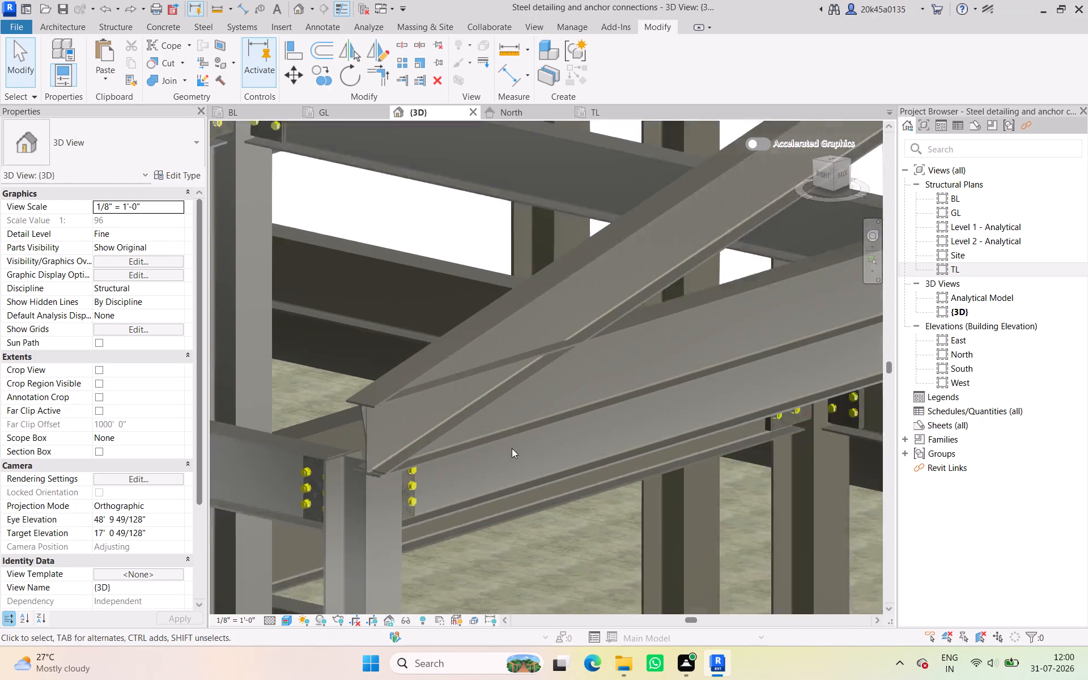
{"action": "middle_click_drag", "start_coordinate": [463, 459], "coordinate": [418, 435], "text": "shift"}
{"action": "scroll", "coordinate": [415, 427], "scroll_direction": "down", "scroll_amount": 3}
{"action": "middle_click_drag", "start_coordinate": [423, 427], "coordinate": [644, 446]}
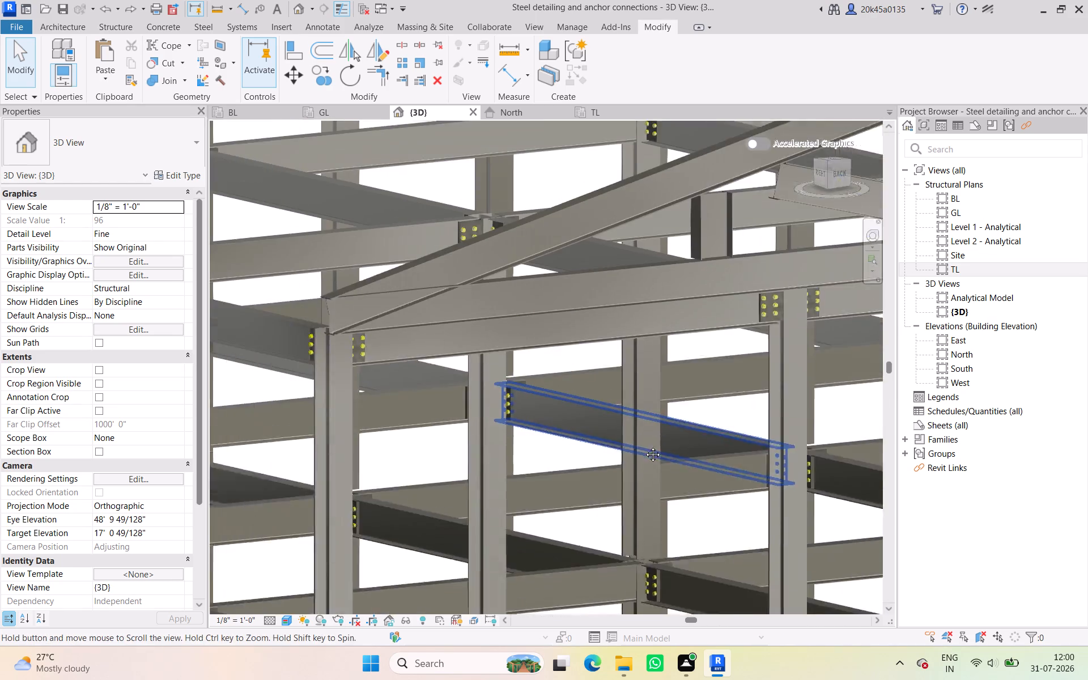
{"action": "middle_click_drag", "start_coordinate": [644, 446], "coordinate": [513, 437]}
{"action": "scroll", "coordinate": [469, 267], "scroll_direction": "up", "scroll_amount": 5}
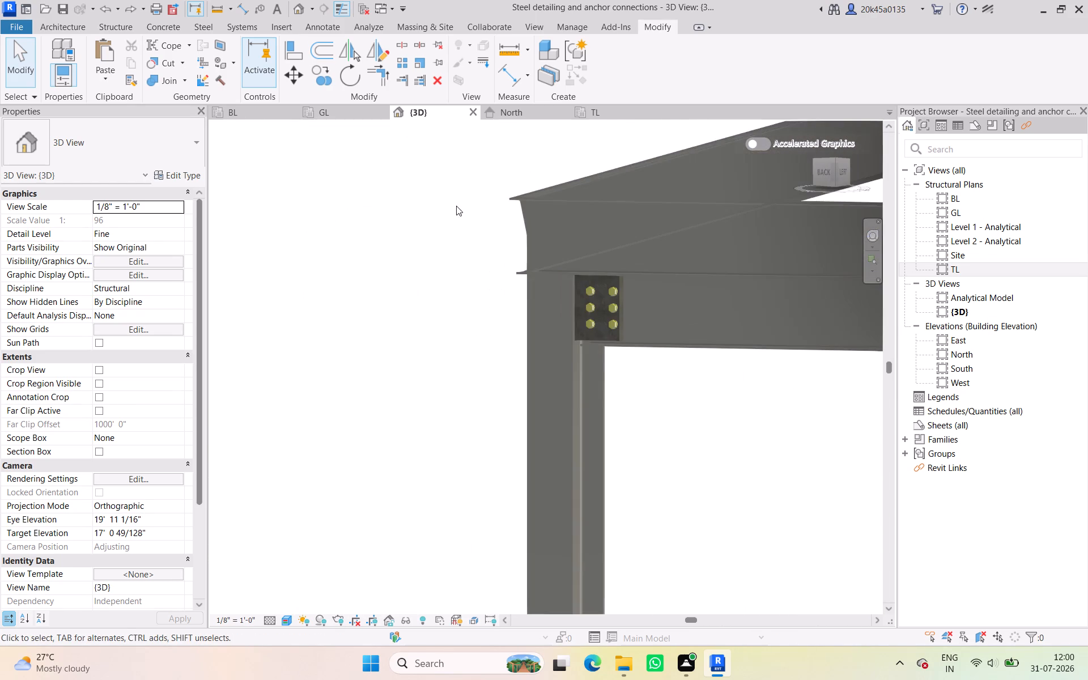
{"action": "middle_click_drag", "start_coordinate": [483, 218], "coordinate": [273, 398]}
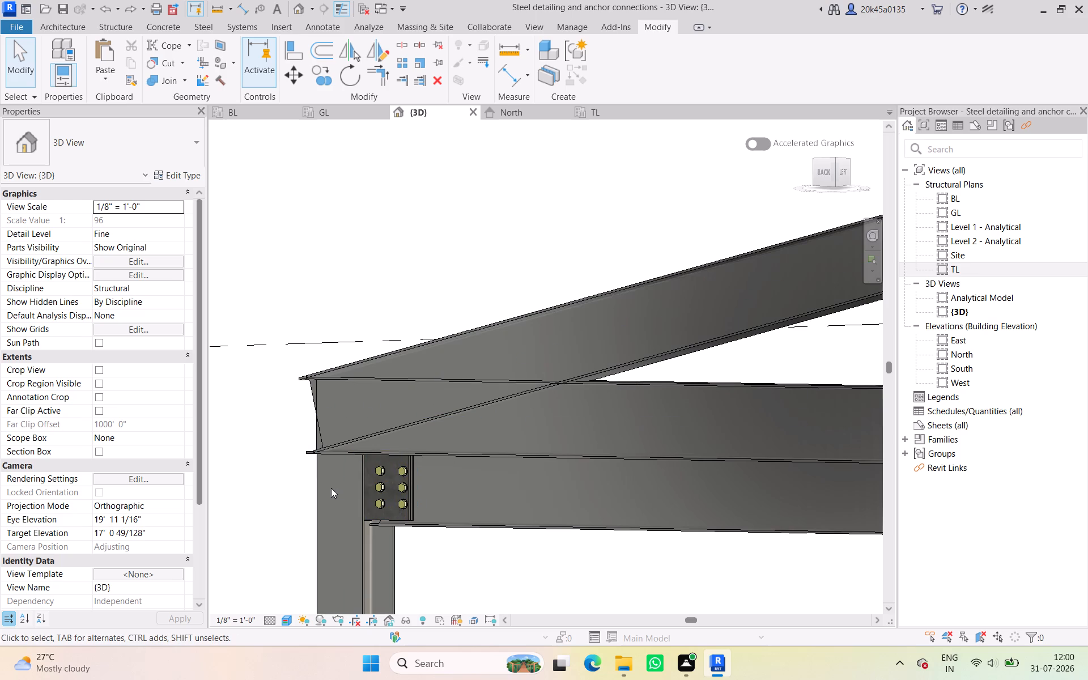
Place a Generic Connection between the W10X49 corner column and the truss's W14X30 bottom chord.
{"action": "left_click", "coordinate": [315, 484]}
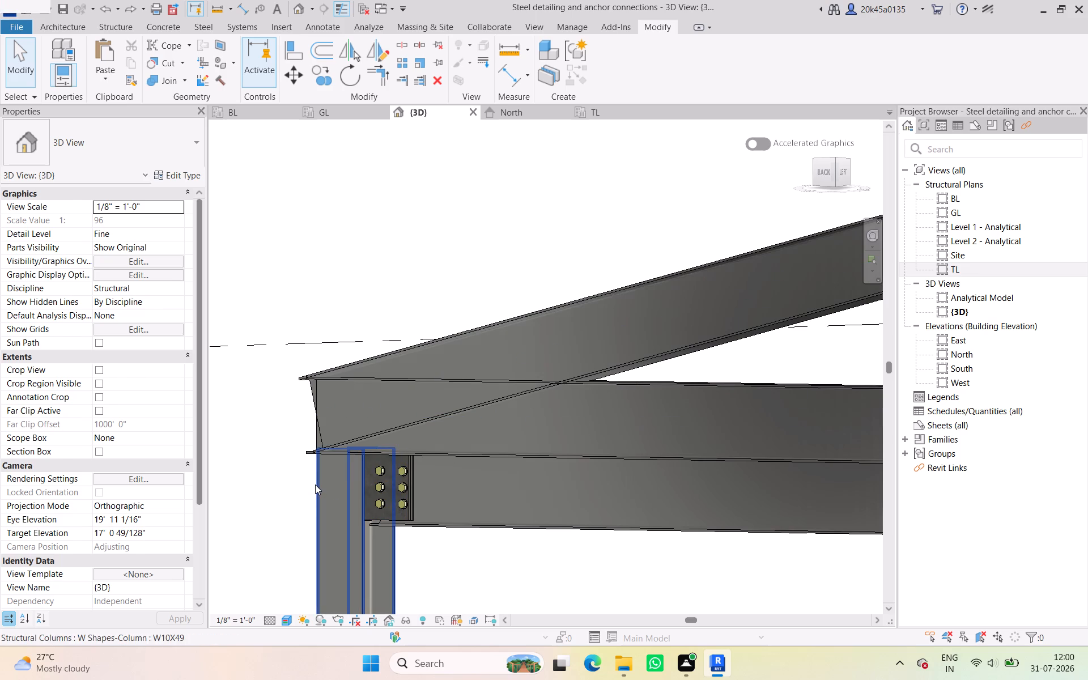
{"action": "left_click", "coordinate": [486, 453], "text": "ctrl"}
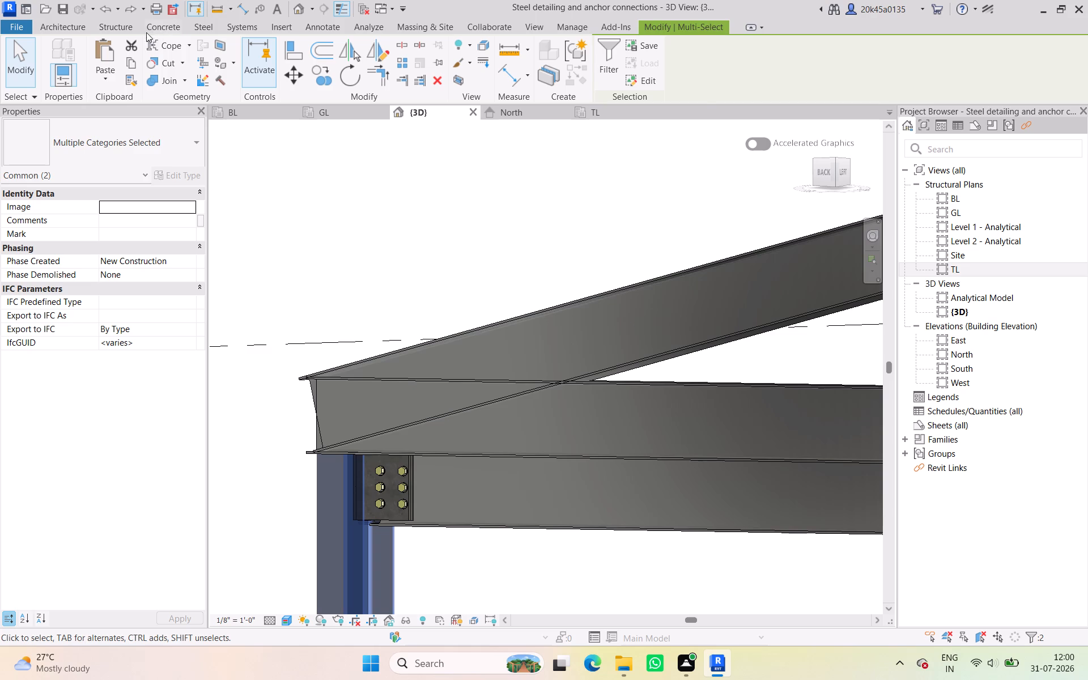
{"action": "left_click", "coordinate": [119, 27]}
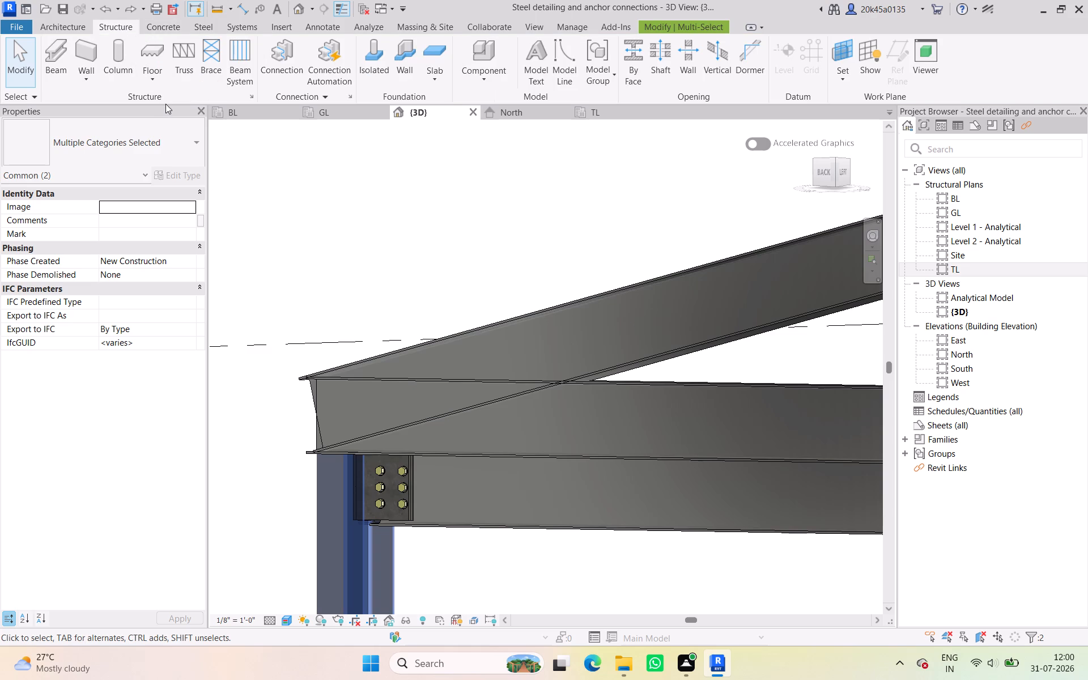
{"action": "left_click", "coordinate": [280, 48]}
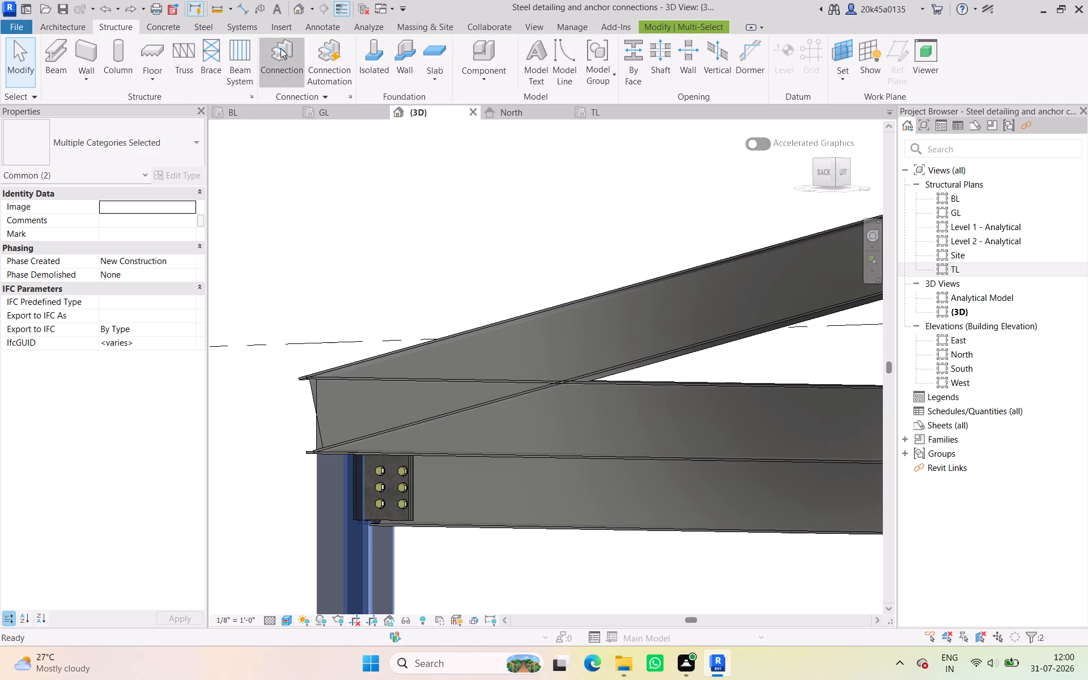
{"action": "scroll", "coordinate": [369, 396], "scroll_direction": "down", "scroll_amount": 5}
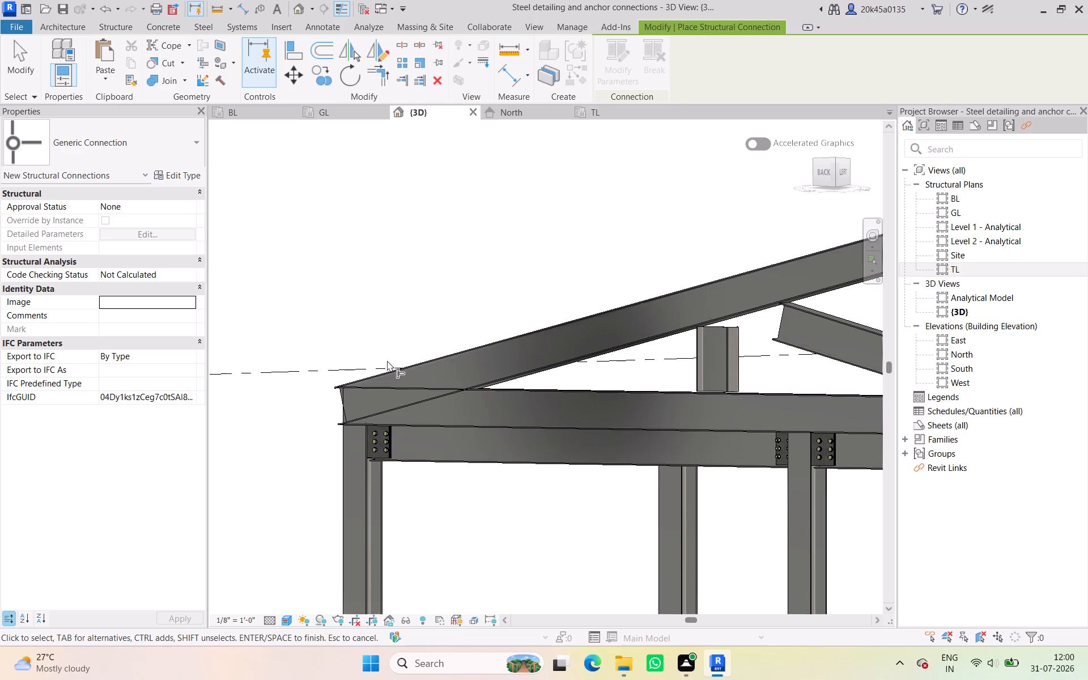
{"action": "left_click", "coordinate": [498, 396]}
{"action": "left_click", "coordinate": [344, 448], "text": "ctrl"}
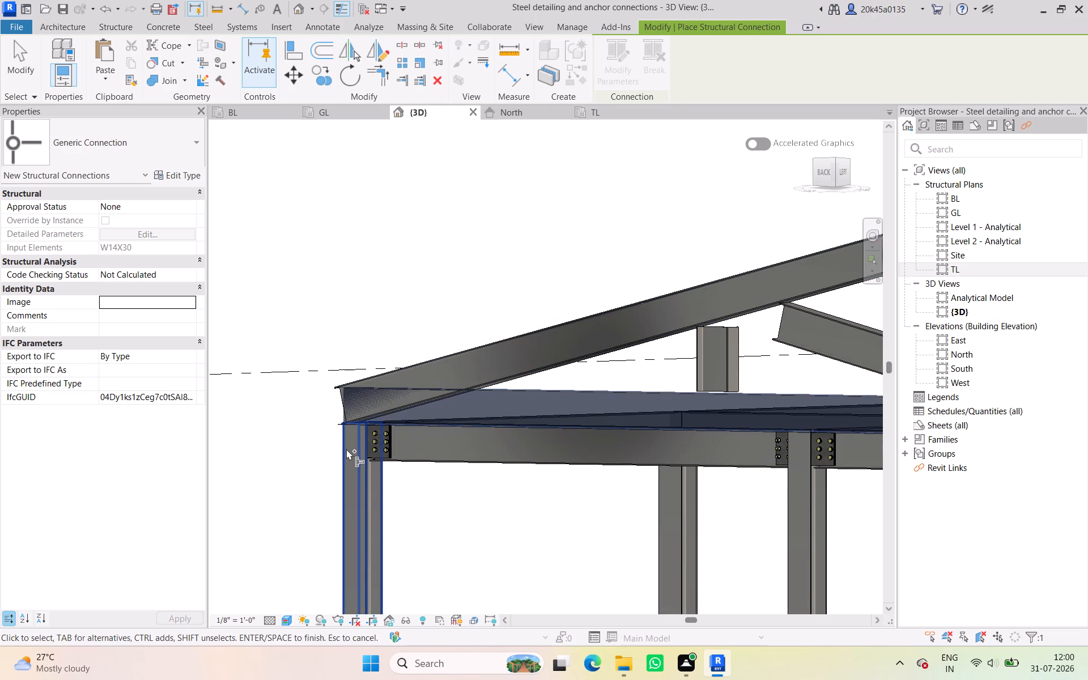
{"action": "key", "text": "Return"}
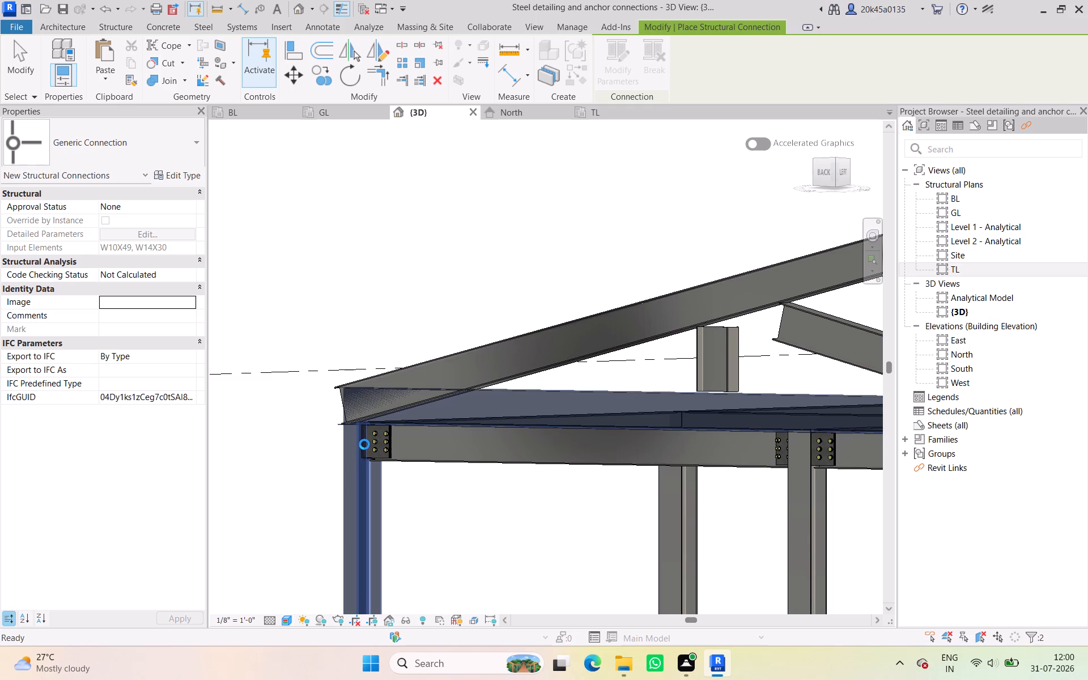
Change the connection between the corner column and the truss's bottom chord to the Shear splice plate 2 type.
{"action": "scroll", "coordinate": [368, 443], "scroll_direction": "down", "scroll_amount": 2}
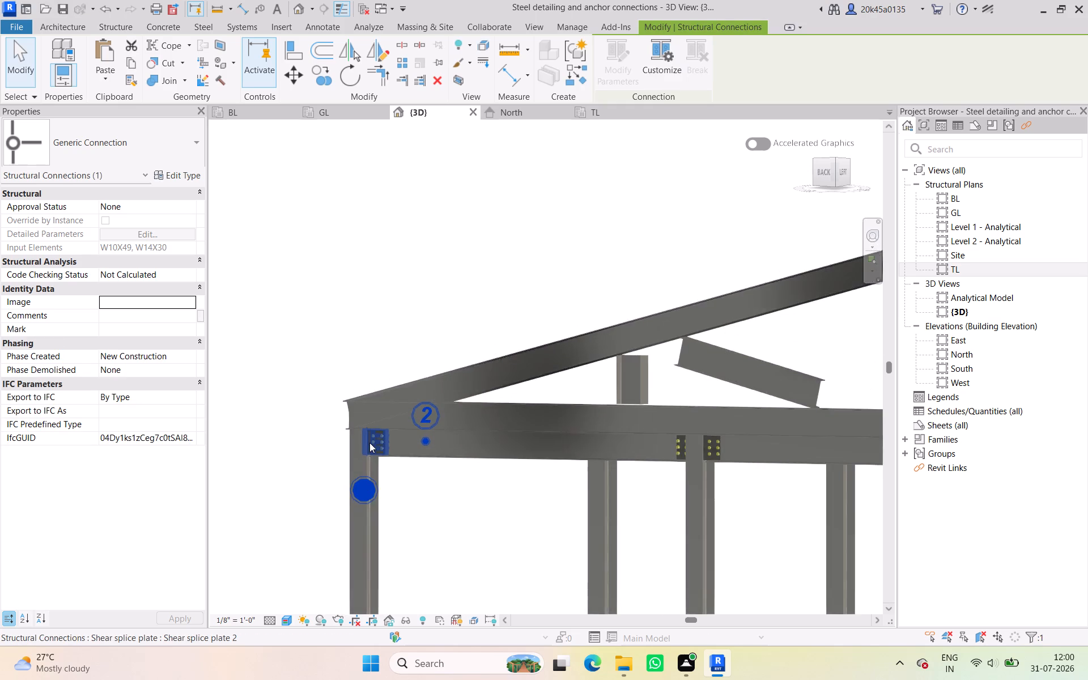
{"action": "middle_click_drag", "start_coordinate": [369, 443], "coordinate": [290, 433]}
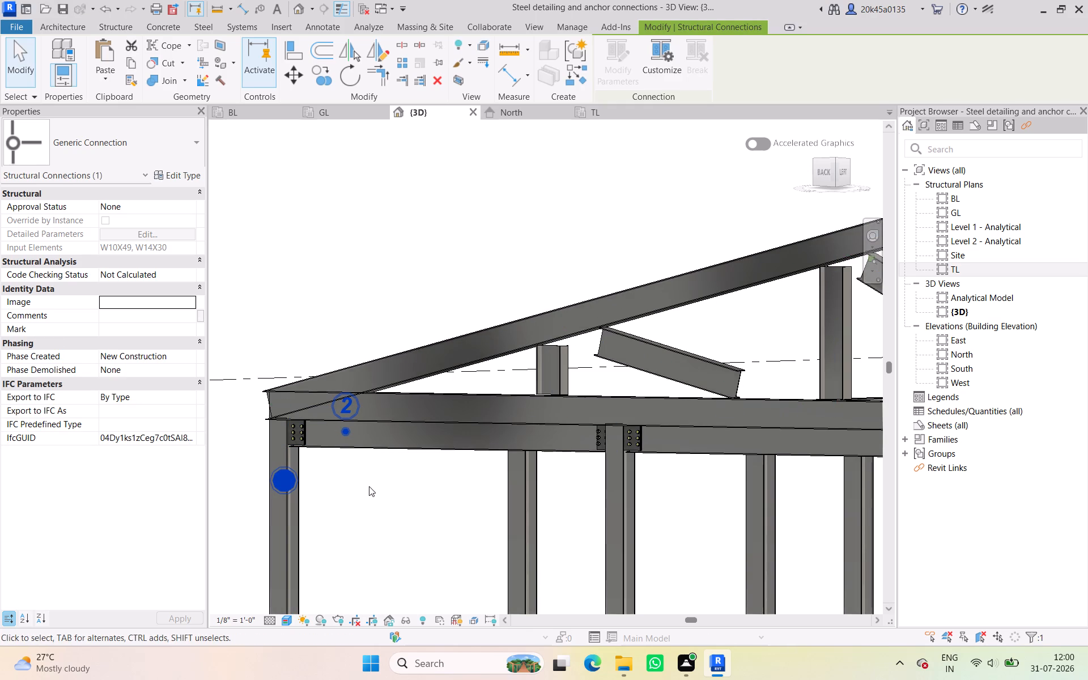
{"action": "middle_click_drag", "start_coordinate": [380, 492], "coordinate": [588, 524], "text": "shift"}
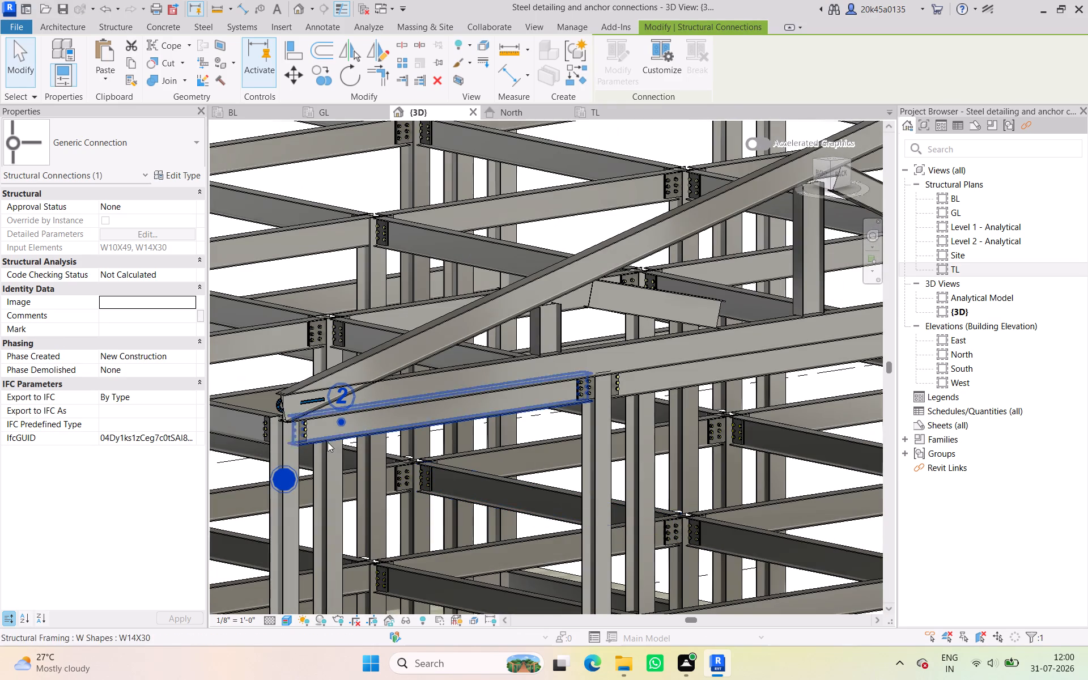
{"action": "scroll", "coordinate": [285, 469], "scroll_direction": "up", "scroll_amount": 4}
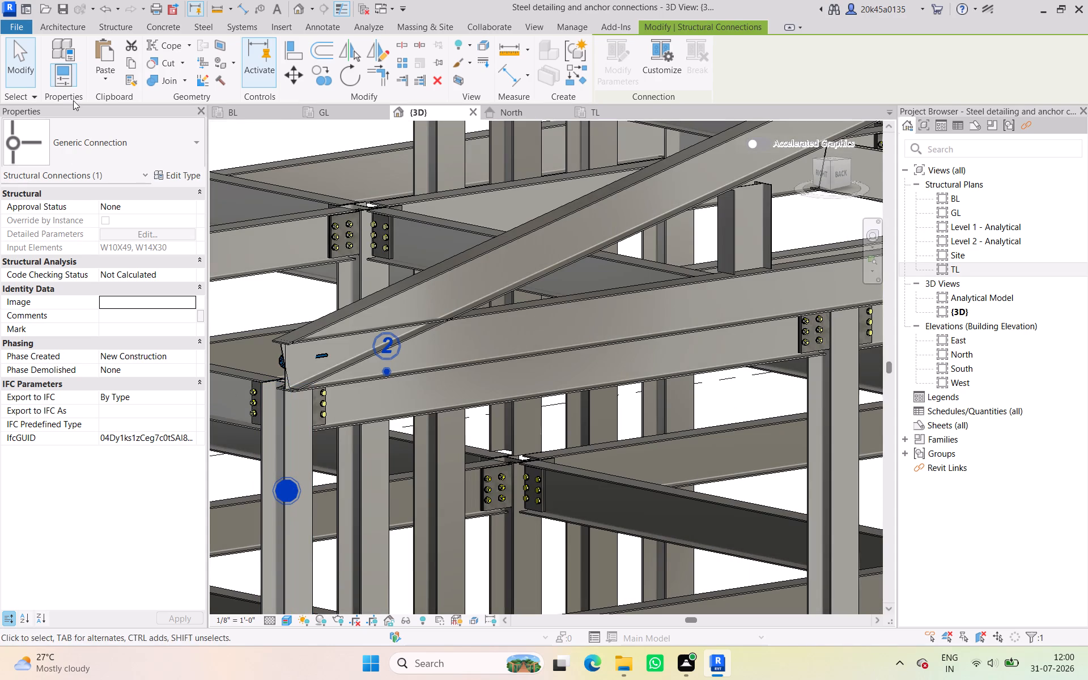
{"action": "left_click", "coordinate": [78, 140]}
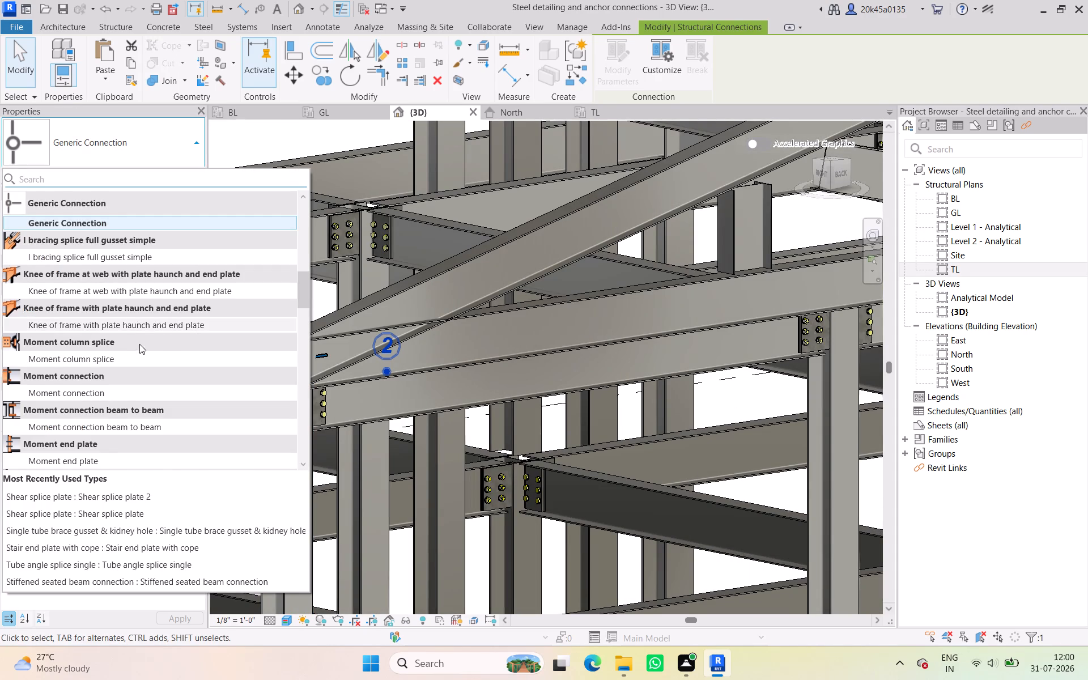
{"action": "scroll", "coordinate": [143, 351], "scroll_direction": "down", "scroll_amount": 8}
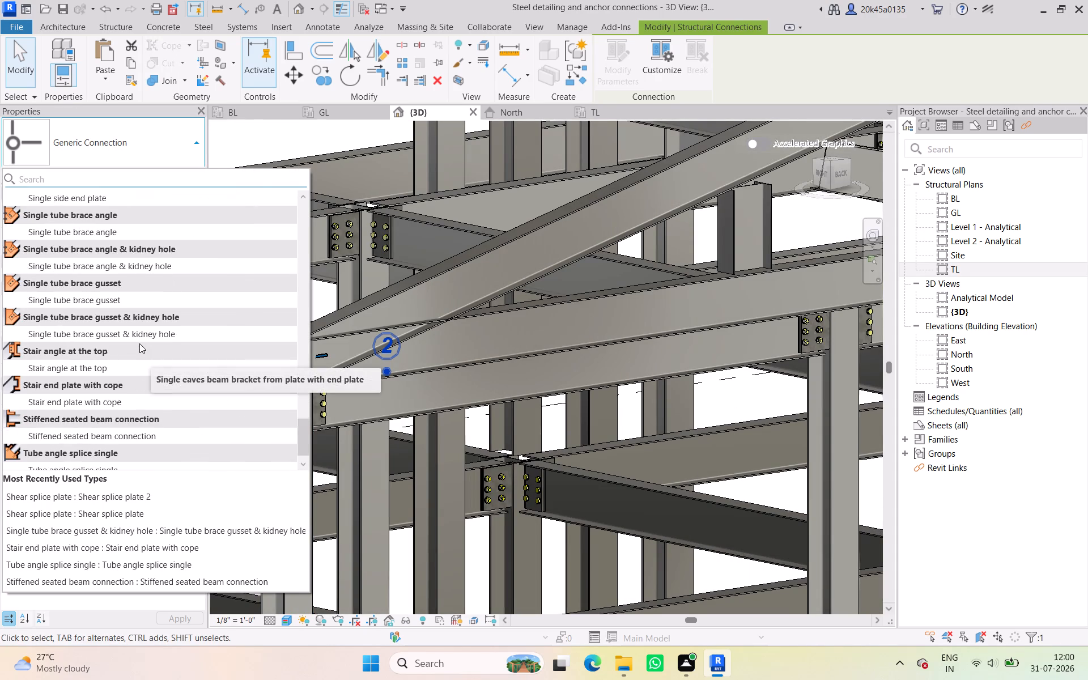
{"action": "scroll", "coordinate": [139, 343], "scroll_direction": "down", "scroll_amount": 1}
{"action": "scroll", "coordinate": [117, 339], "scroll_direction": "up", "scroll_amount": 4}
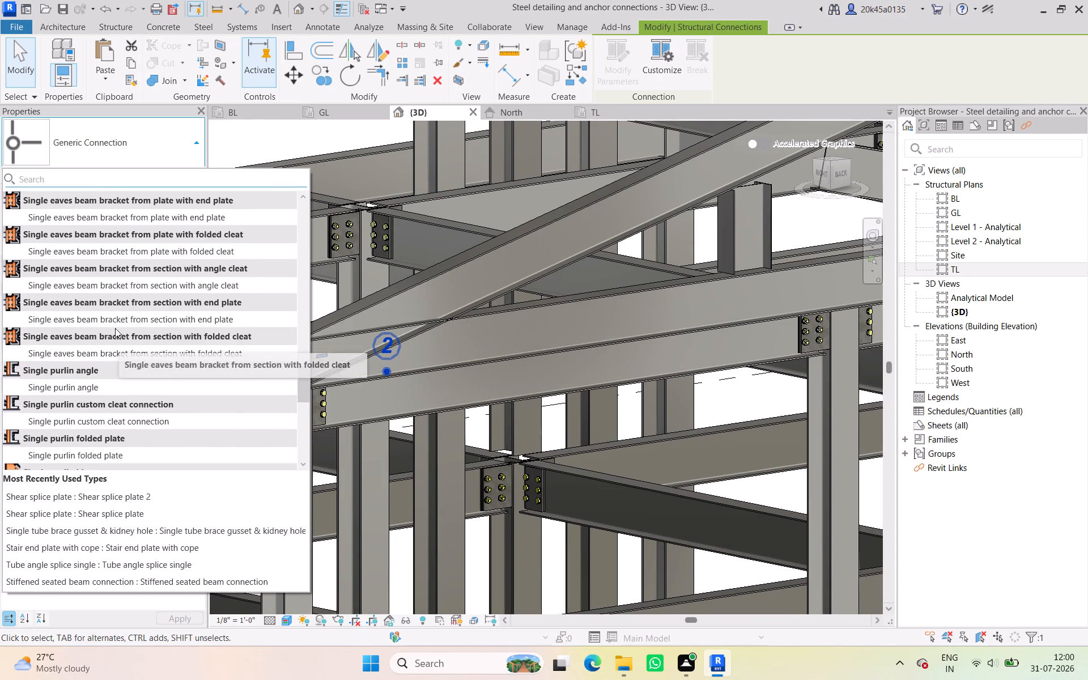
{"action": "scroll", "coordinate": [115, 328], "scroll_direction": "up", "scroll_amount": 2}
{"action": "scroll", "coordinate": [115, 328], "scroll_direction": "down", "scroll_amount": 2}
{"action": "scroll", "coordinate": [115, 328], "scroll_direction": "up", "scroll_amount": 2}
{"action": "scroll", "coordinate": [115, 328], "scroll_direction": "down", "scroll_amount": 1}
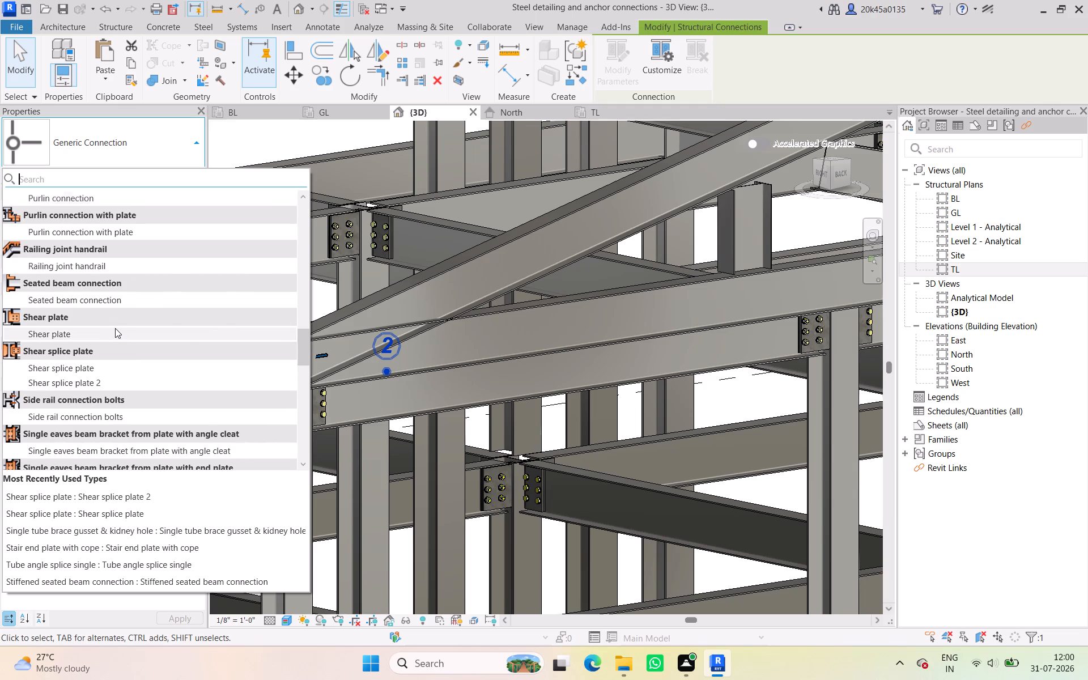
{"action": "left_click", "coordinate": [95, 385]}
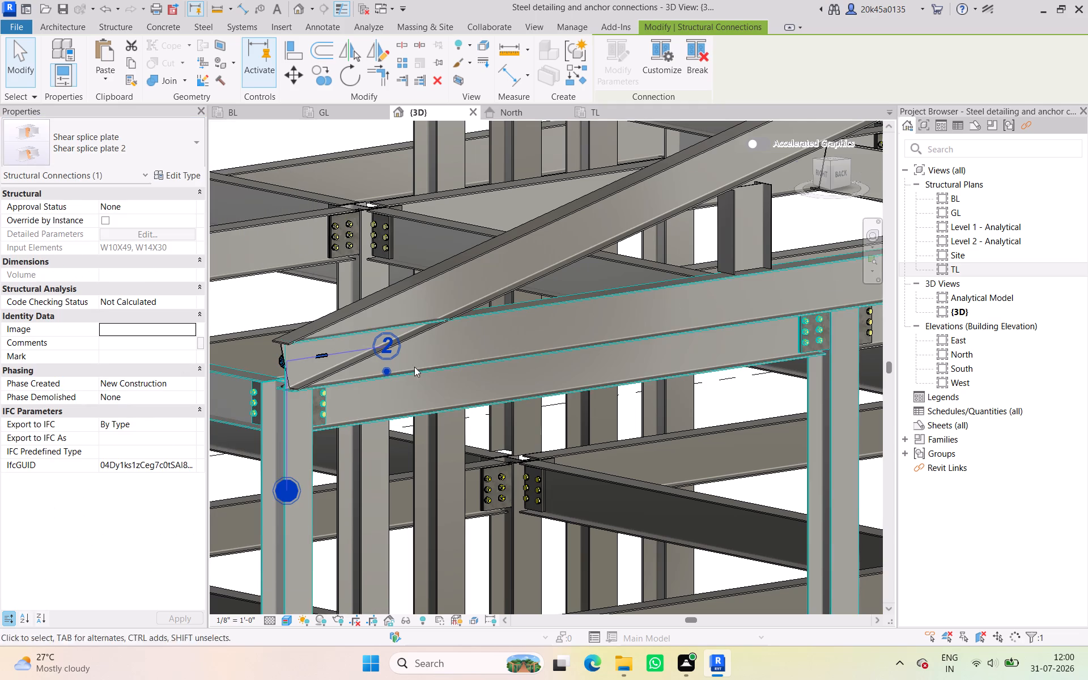
Change the connection between the corner column and the truss's bottom chord to the Gable wall end plate type.
{"action": "scroll", "coordinate": [382, 389], "scroll_direction": "down", "scroll_amount": 3}
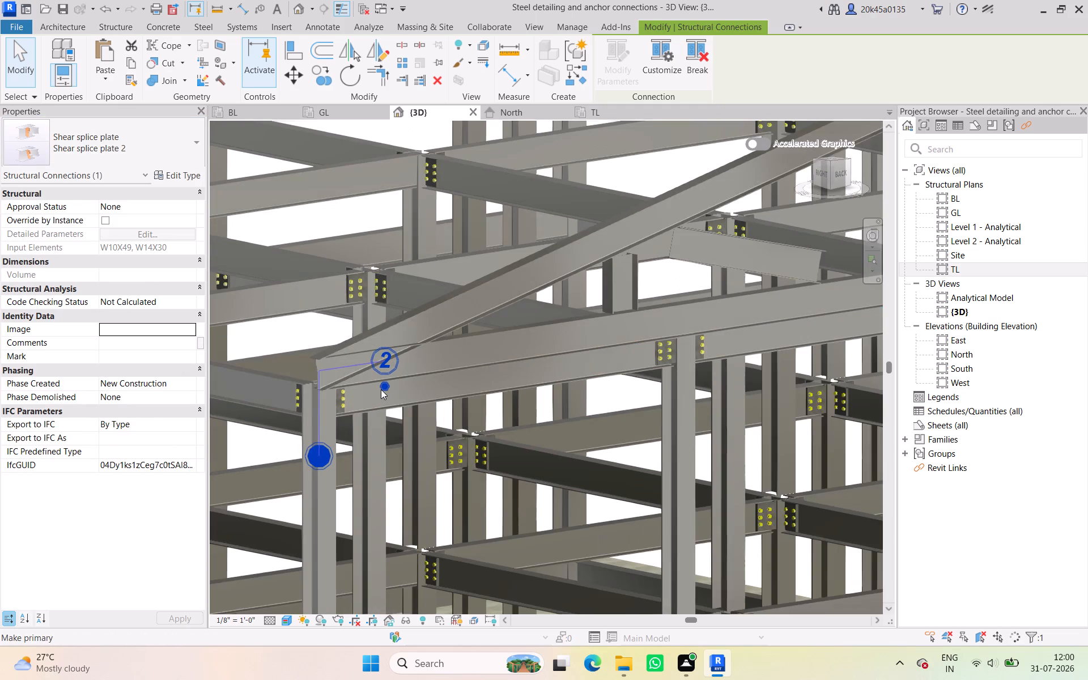
{"action": "middle_click_drag", "start_coordinate": [362, 436], "coordinate": [508, 450], "text": "shift"}
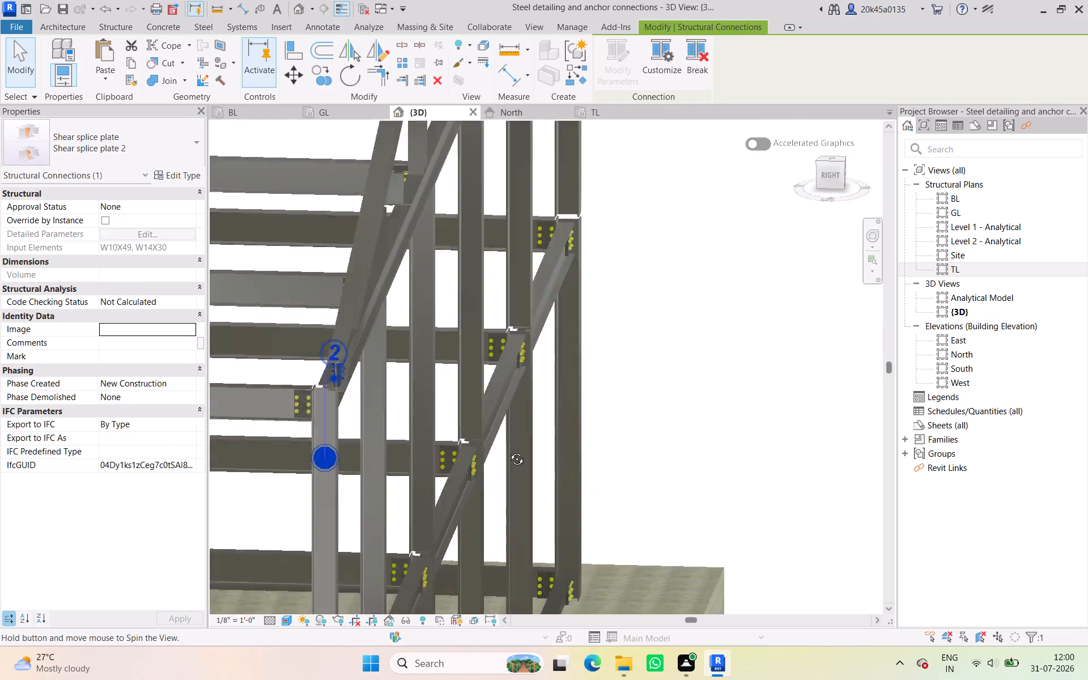
{"action": "middle_click_drag", "start_coordinate": [508, 450], "coordinate": [287, 426], "text": "shift"}
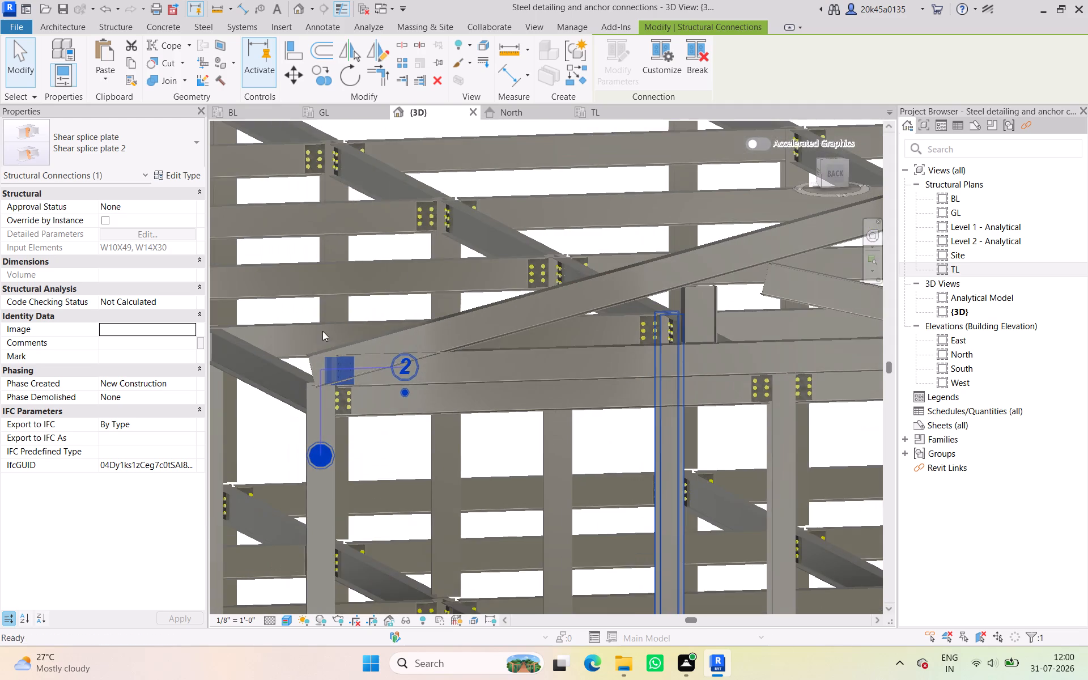
{"action": "scroll", "coordinate": [331, 344], "scroll_direction": "up", "scroll_amount": 5}
{"action": "left_click", "coordinate": [555, 402]}
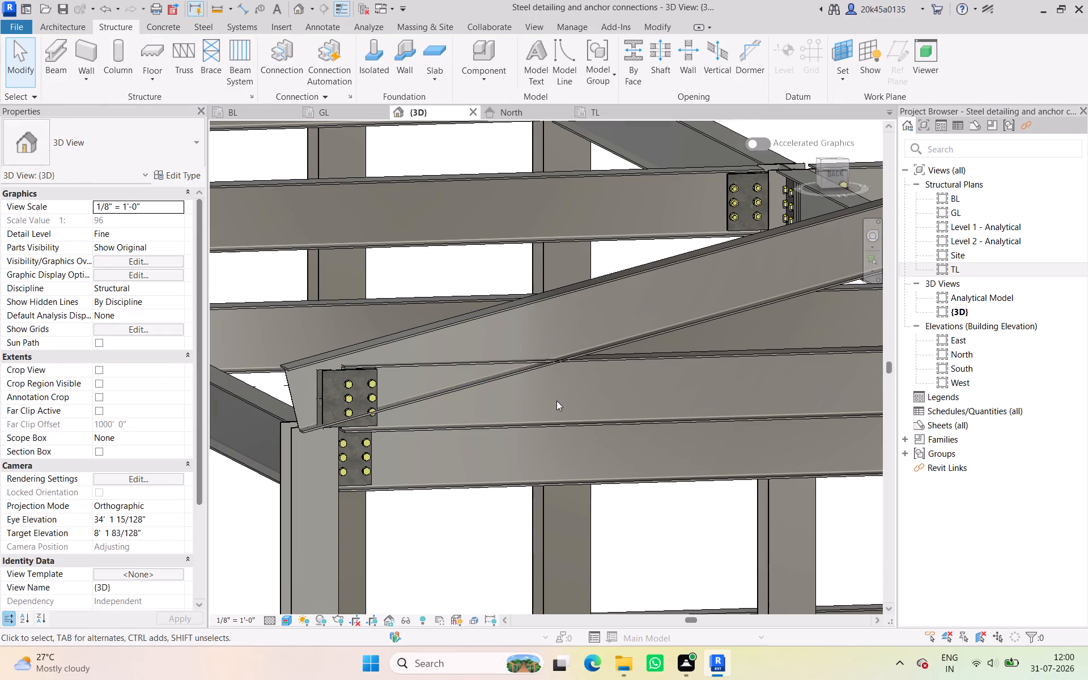
{"action": "left_click", "coordinate": [288, 444]}
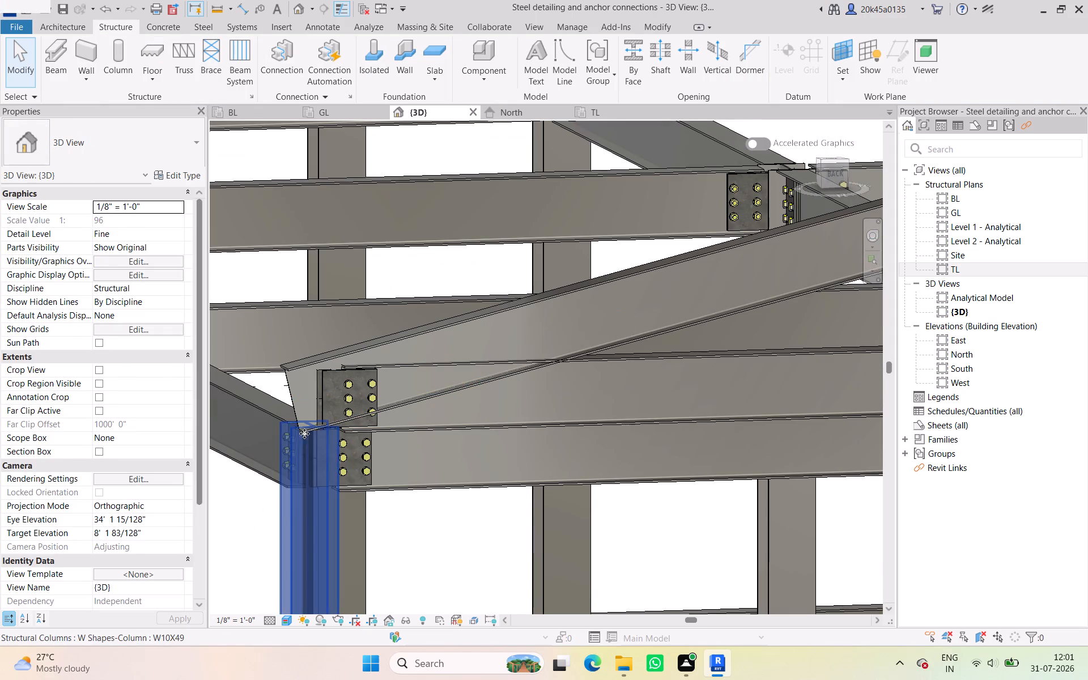
{"action": "left_click", "coordinate": [480, 410]}
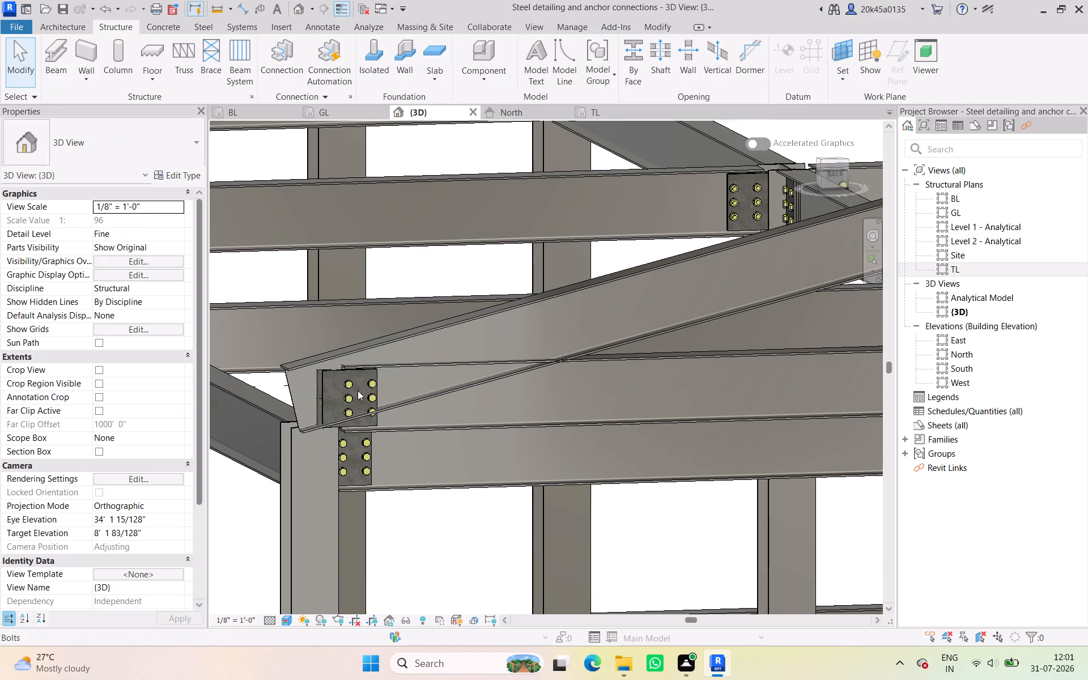
{"action": "left_click", "coordinate": [344, 390]}
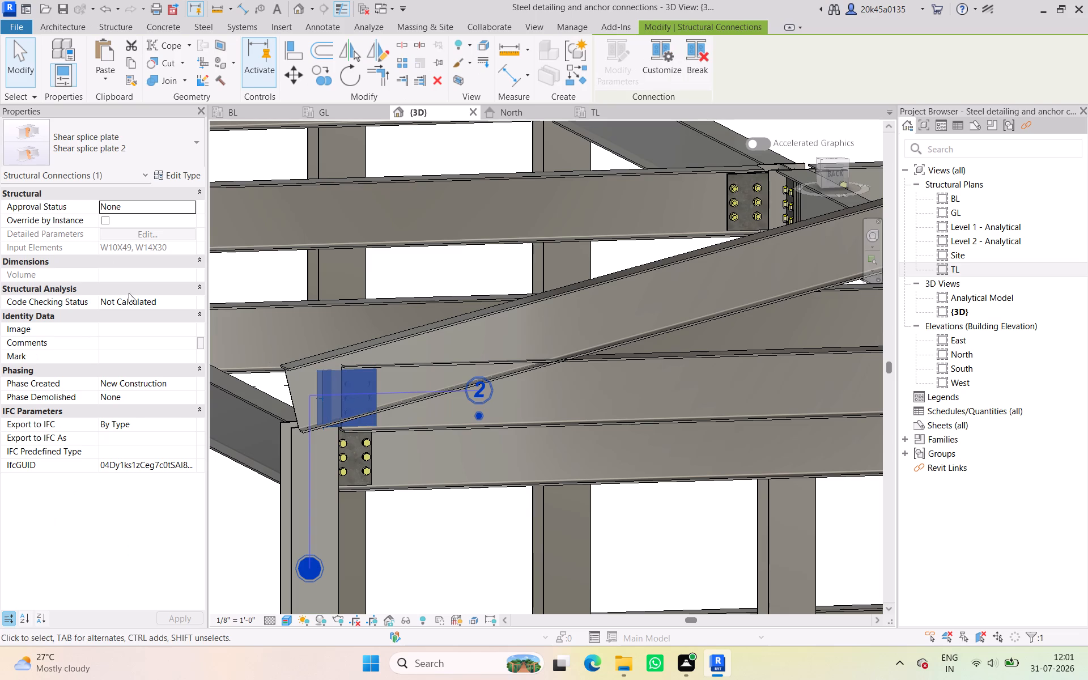
{"action": "left_click", "coordinate": [112, 145]}
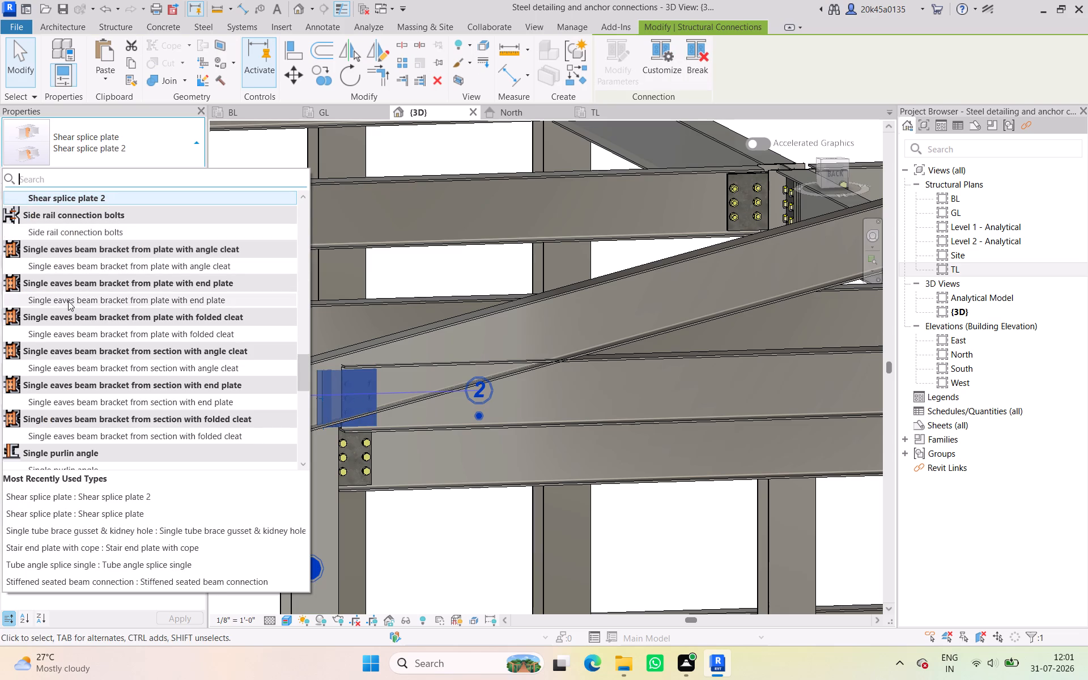
{"action": "scroll", "coordinate": [67, 312], "scroll_direction": "up", "scroll_amount": 3}
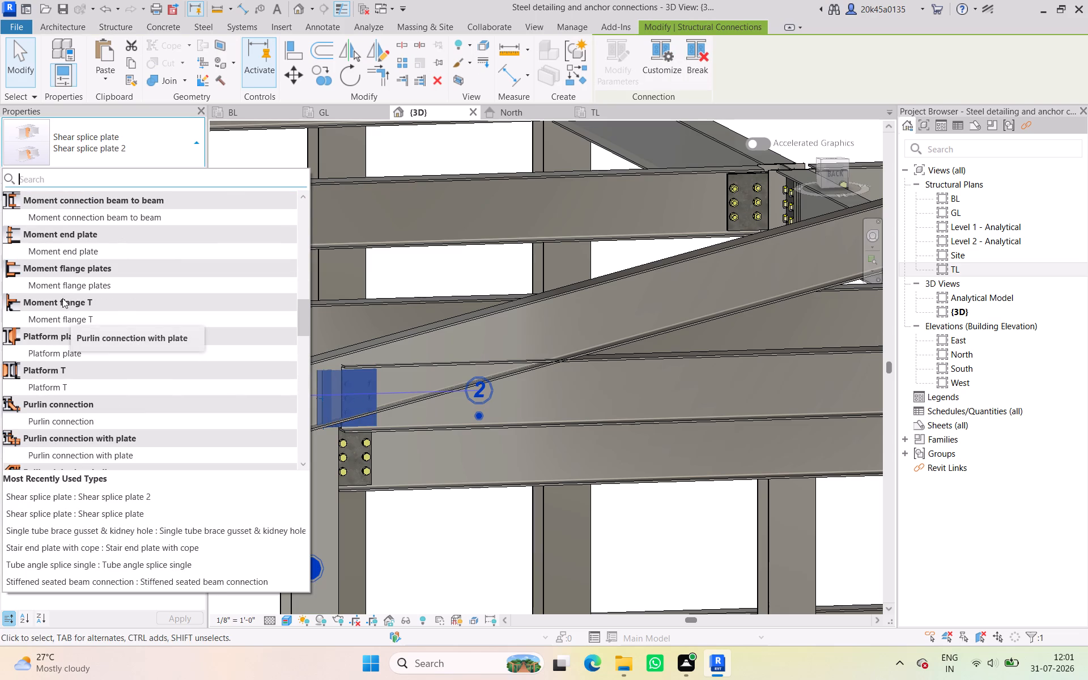
{"action": "scroll", "coordinate": [57, 280], "scroll_direction": "up", "scroll_amount": 2}
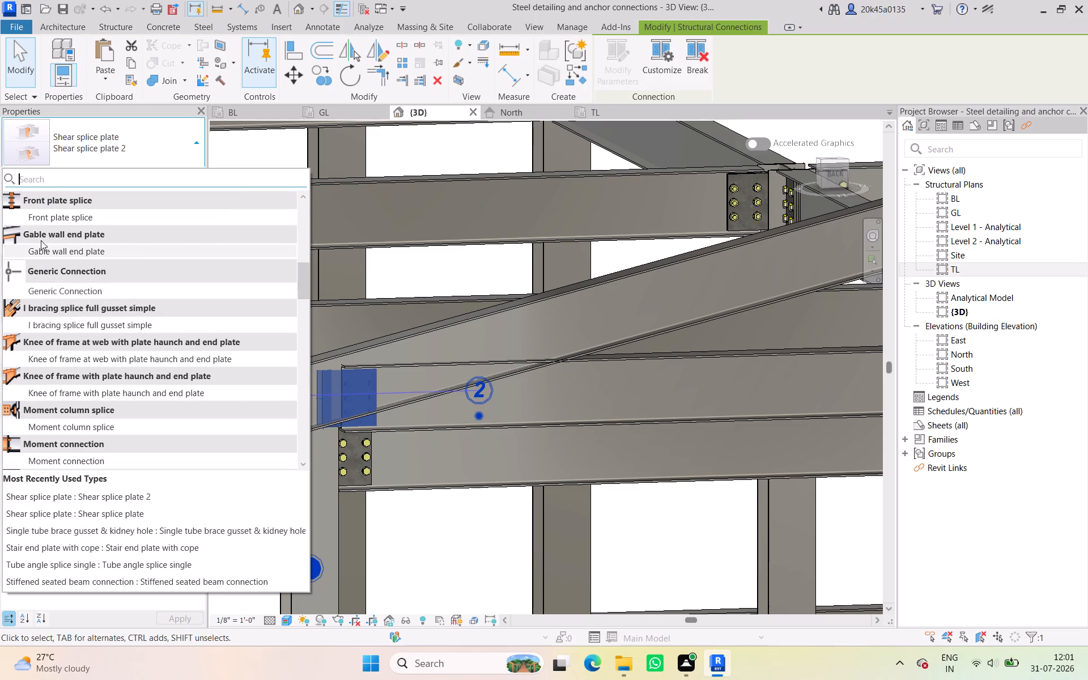
{"action": "left_click", "coordinate": [42, 230]}
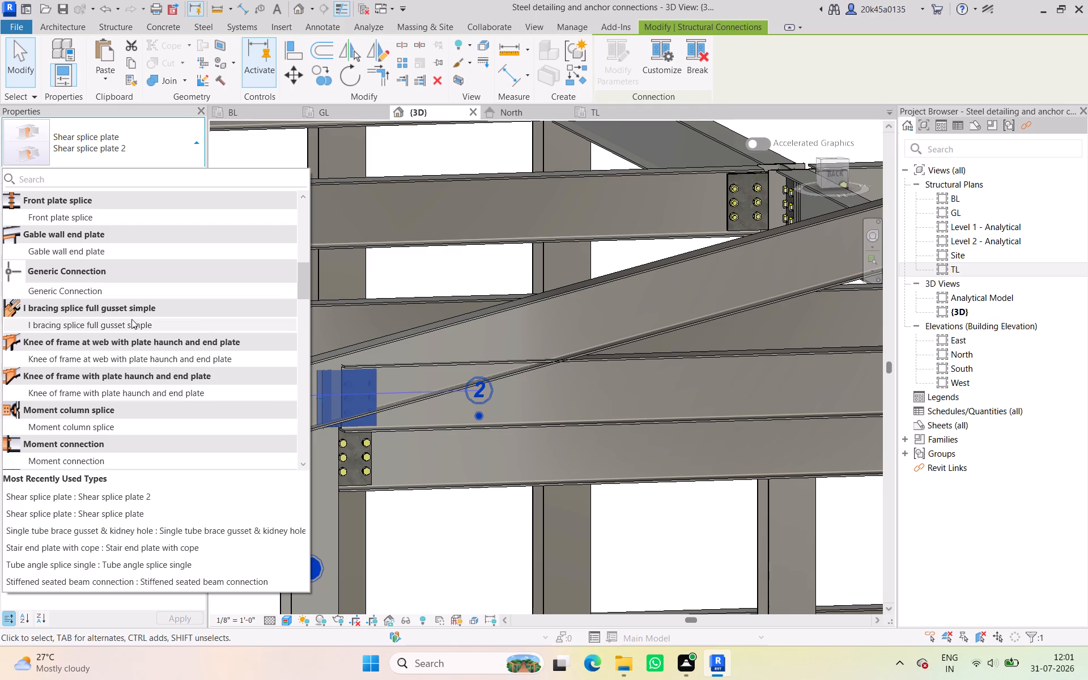
{"action": "left_click", "coordinate": [62, 243]}
{"action": "left_click", "coordinate": [75, 255]}
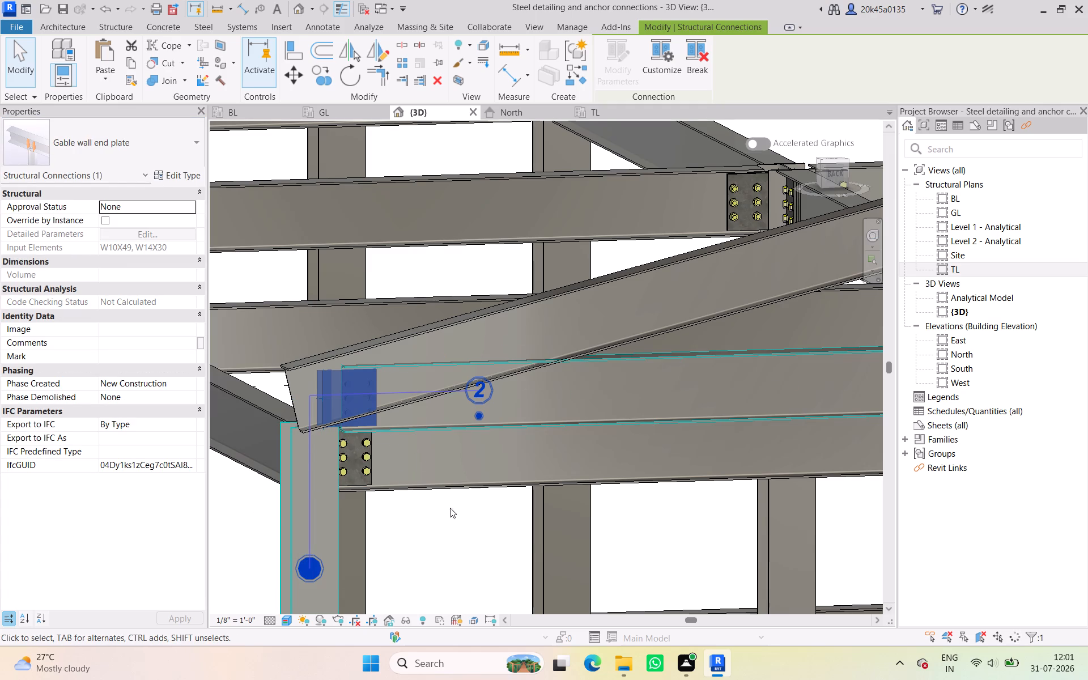
{"action": "left_click", "coordinate": [460, 454]}
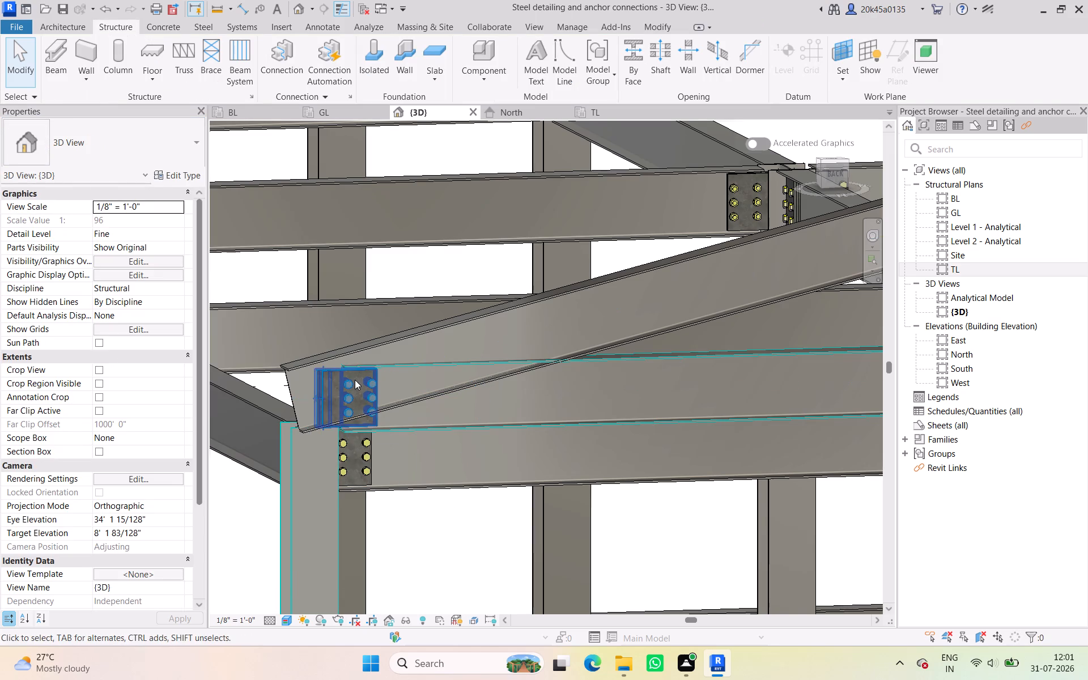
{"action": "scroll", "coordinate": [324, 462], "scroll_direction": "down", "scroll_amount": 3}
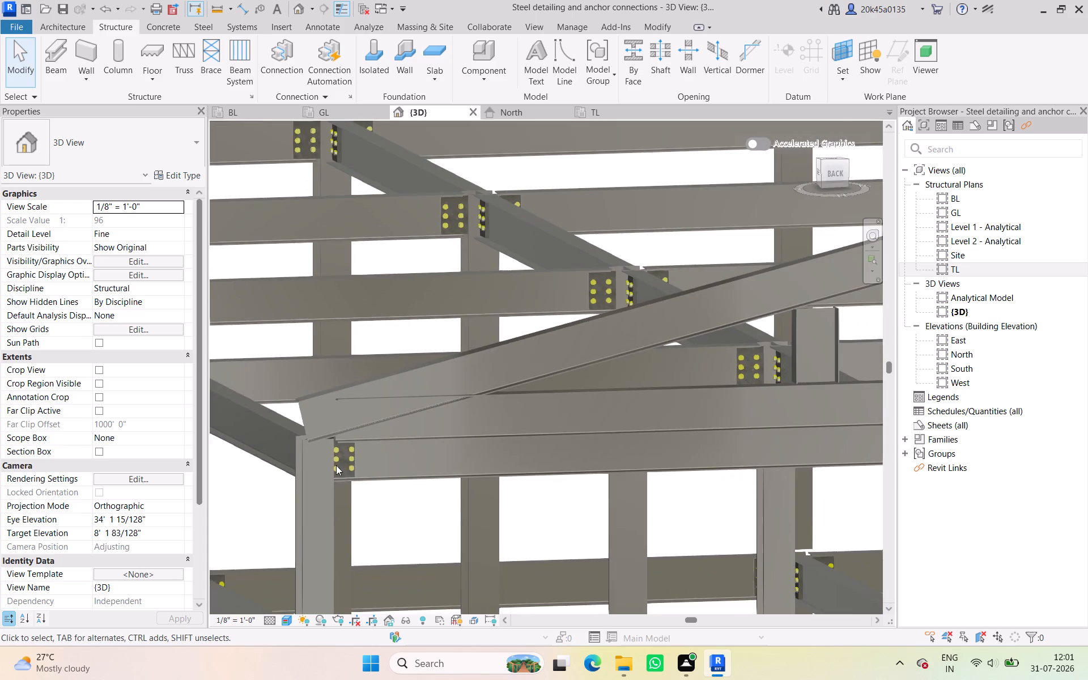
Examine in 3D the gable wall end plate connection between the corner column and the truss's bottom chord from several angles.
{"action": "scroll", "coordinate": [371, 467], "scroll_direction": "down", "scroll_amount": 2}
{"action": "middle_click_drag", "start_coordinate": [376, 470], "coordinate": [668, 489], "text": "shift"}
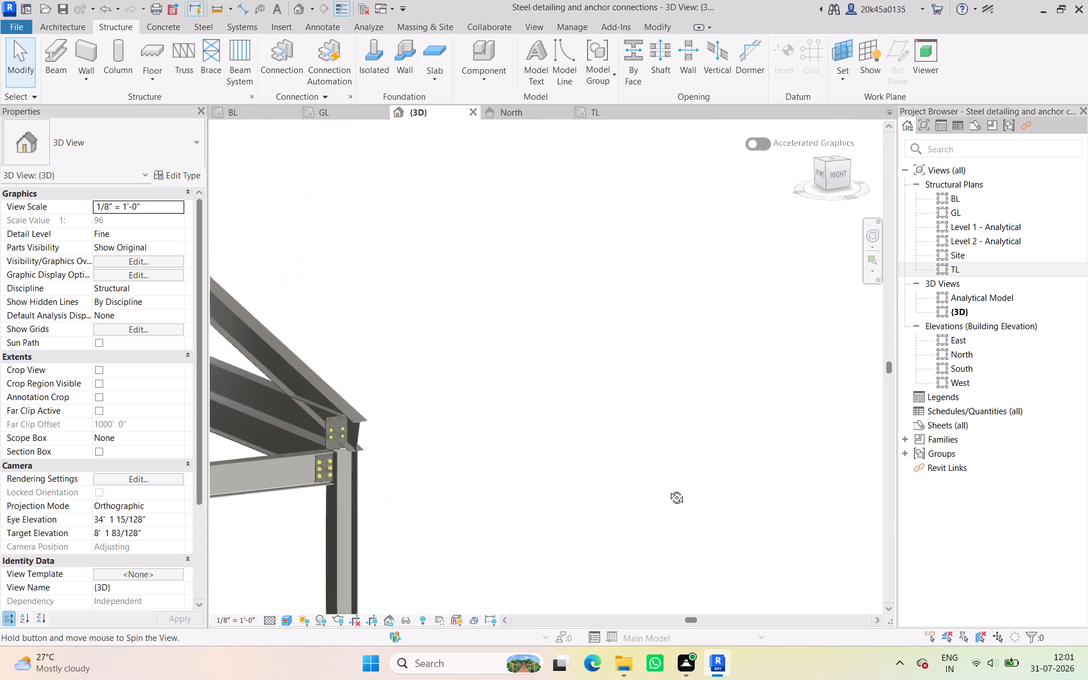
{"action": "middle_click_drag", "start_coordinate": [668, 489], "coordinate": [691, 489], "text": "shift"}
{"action": "scroll", "coordinate": [315, 432], "scroll_direction": "up", "scroll_amount": 5}
{"action": "scroll", "coordinate": [419, 452], "scroll_direction": "up", "scroll_amount": 5}
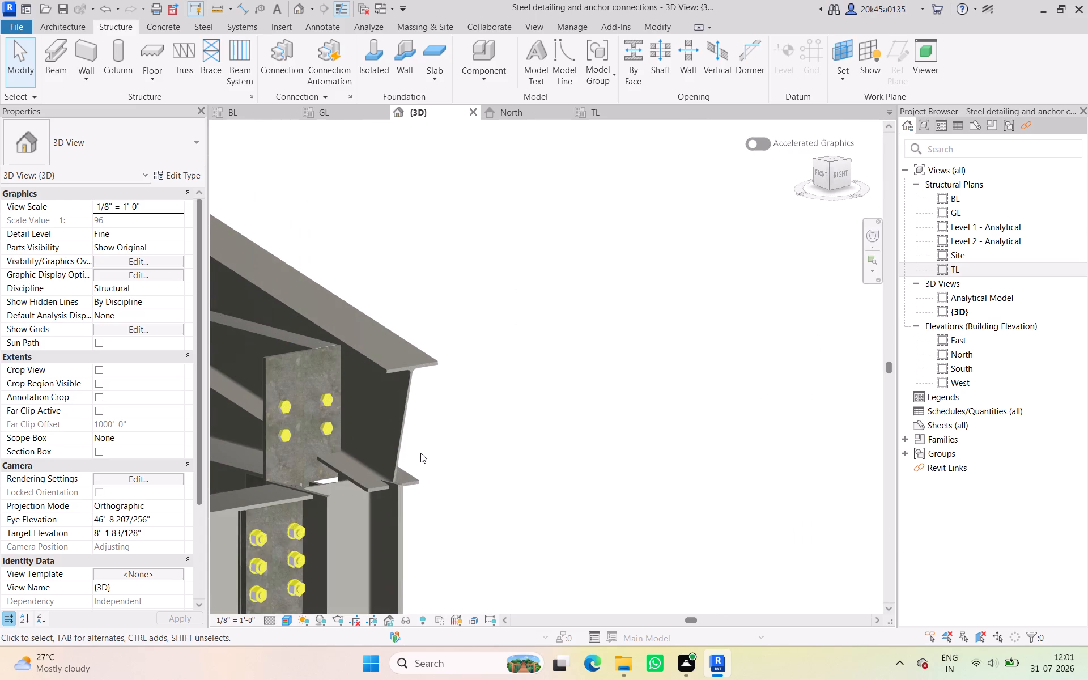
{"action": "middle_click_drag", "start_coordinate": [373, 474], "coordinate": [354, 476], "text": "shift"}
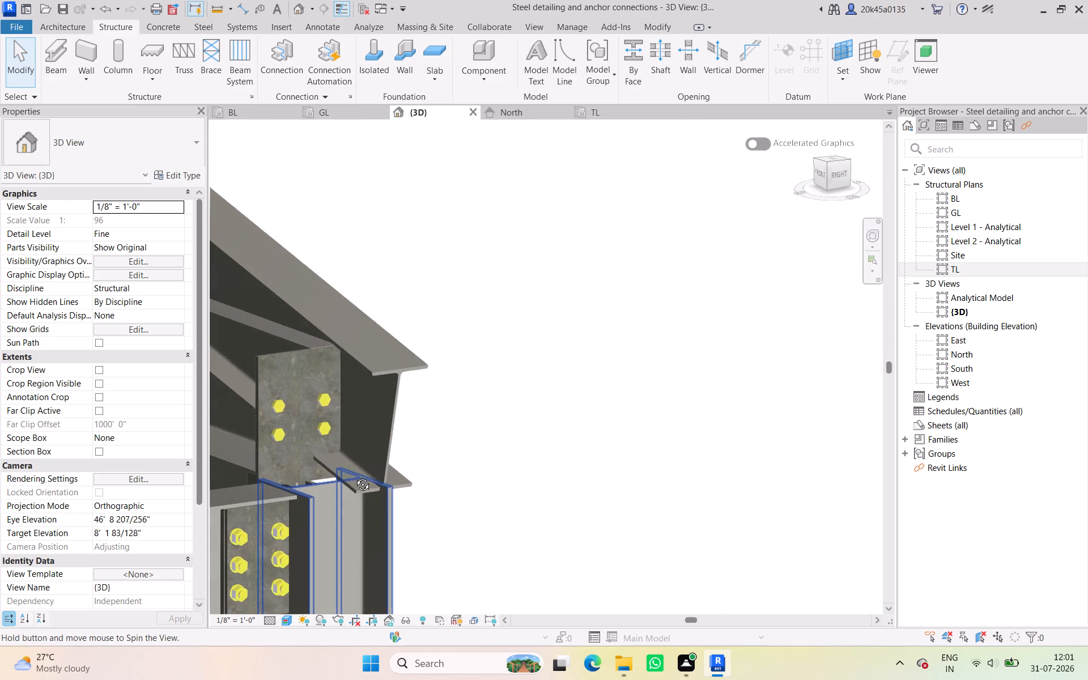
{"action": "middle_click_drag", "start_coordinate": [354, 476], "coordinate": [559, 545], "text": "shift"}
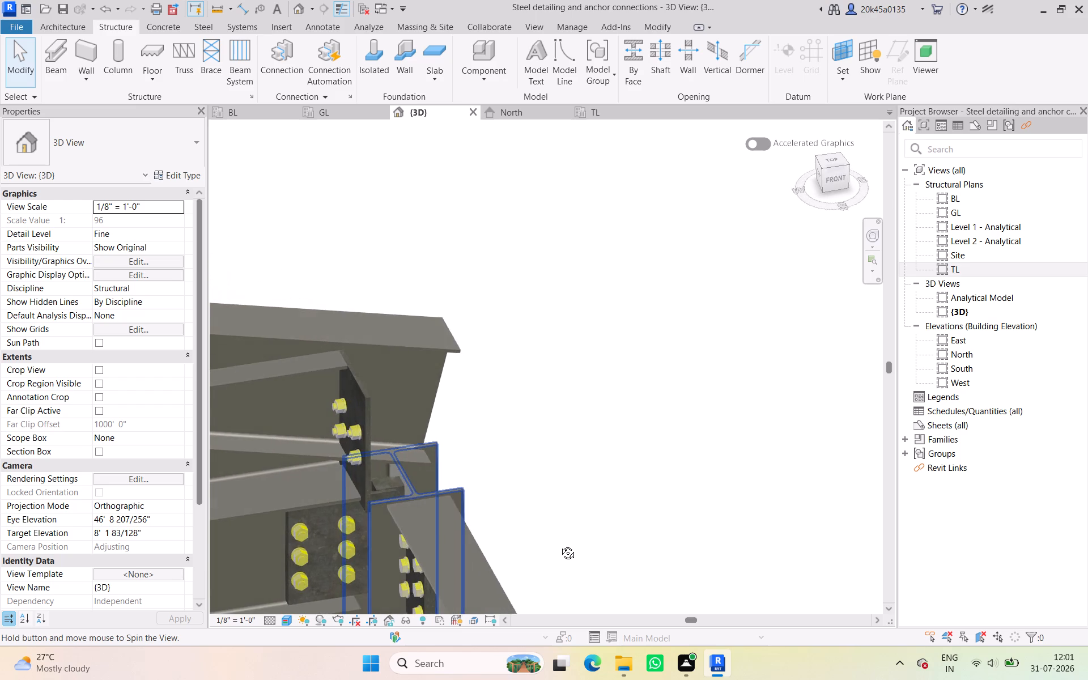
{"action": "middle_click_drag", "start_coordinate": [559, 545], "coordinate": [308, 552], "text": "shift"}
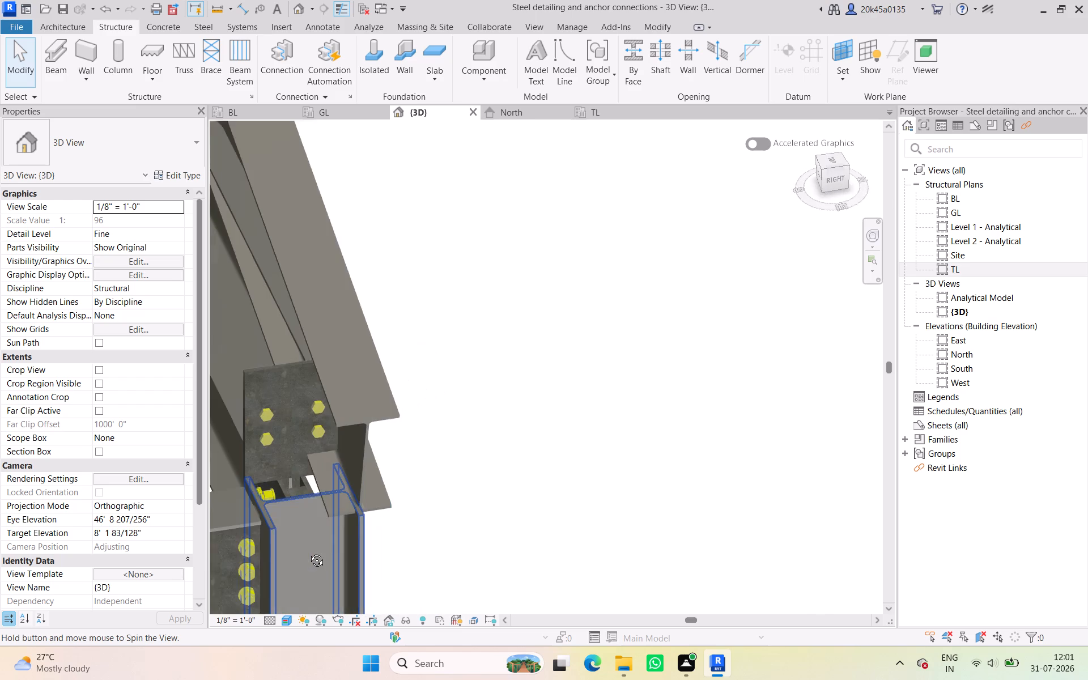
{"action": "middle_click_drag", "start_coordinate": [308, 552], "coordinate": [266, 447], "text": "shift"}
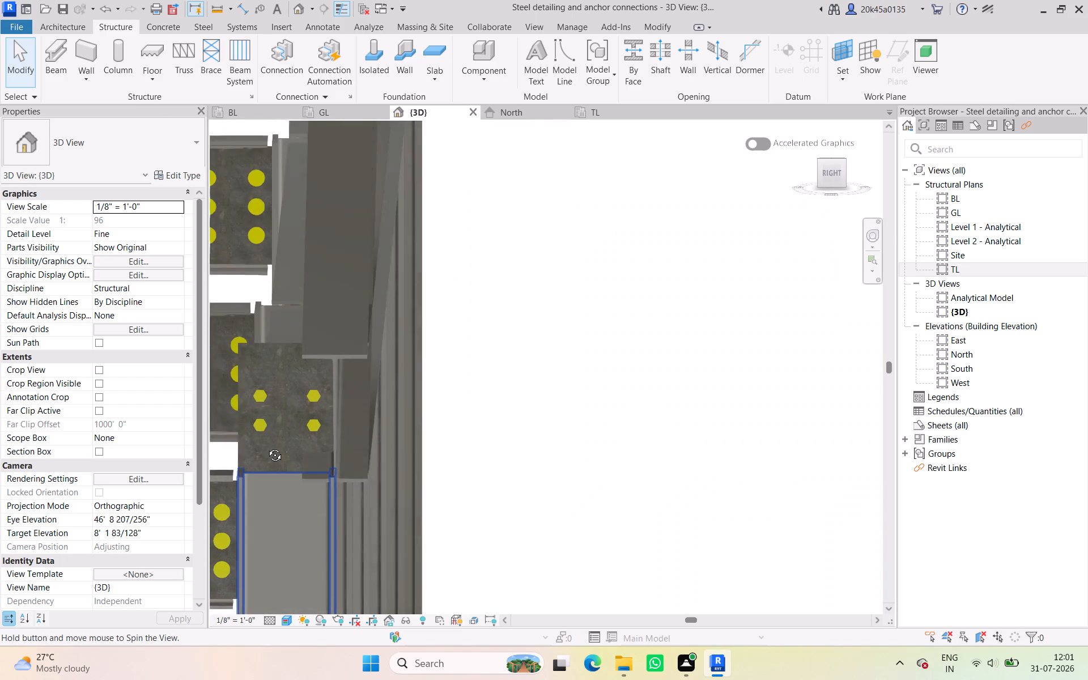
{"action": "middle_click_drag", "start_coordinate": [266, 447], "coordinate": [266, 423], "text": "shift"}
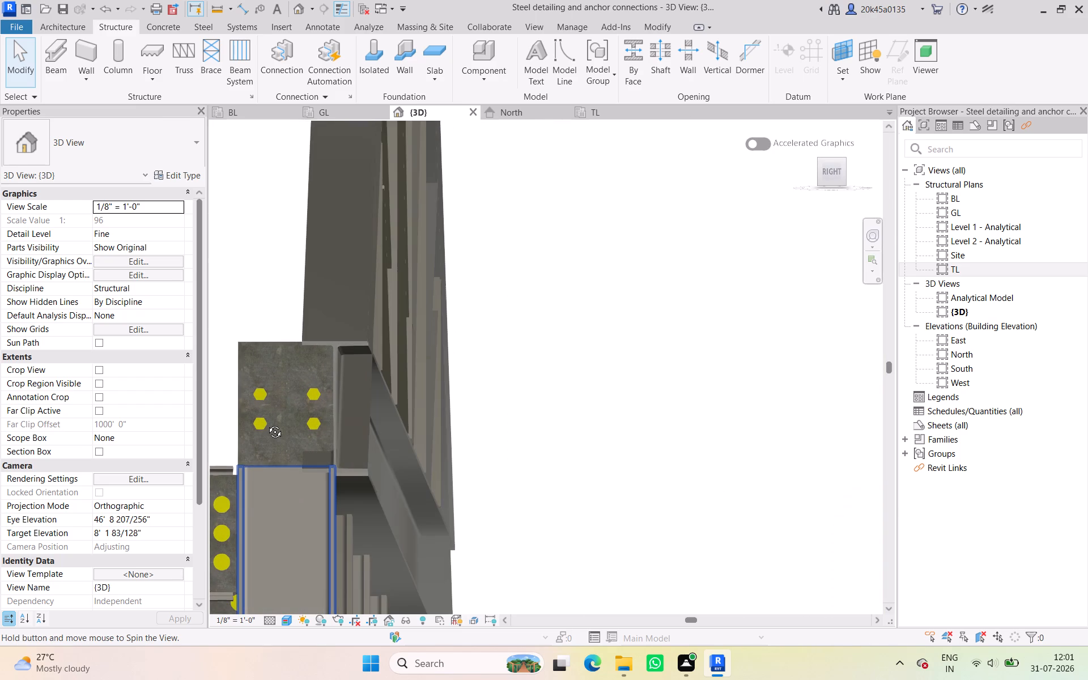
{"action": "middle_click_drag", "start_coordinate": [266, 423], "coordinate": [272, 428], "text": "shift"}
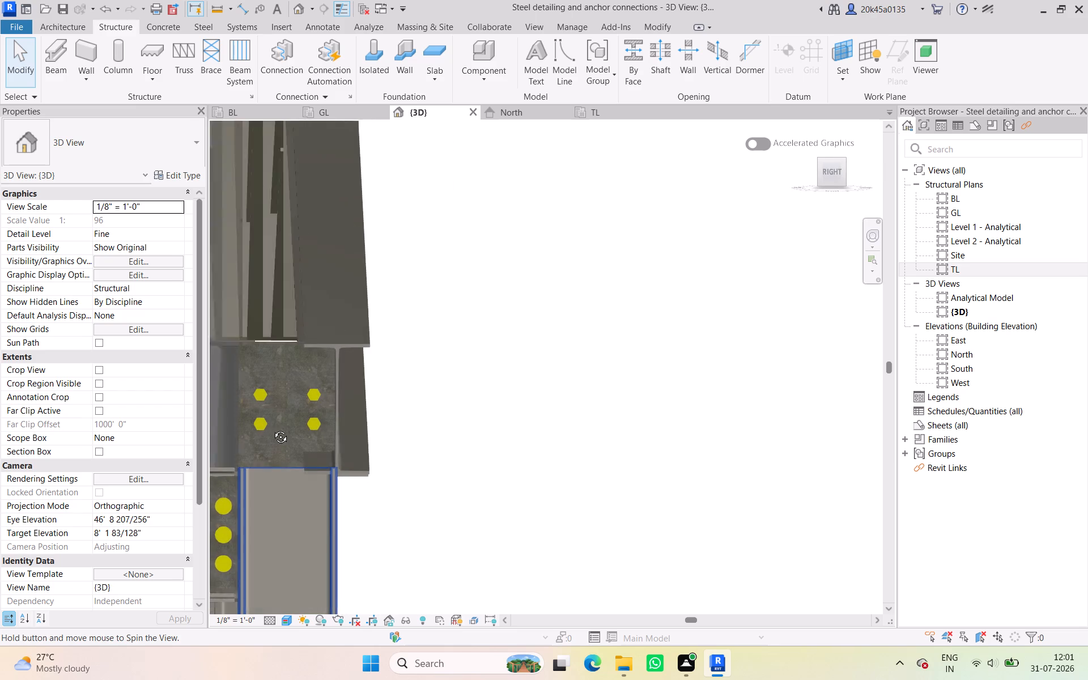
{"action": "middle_click_drag", "start_coordinate": [272, 428], "coordinate": [273, 428], "text": "shift"}
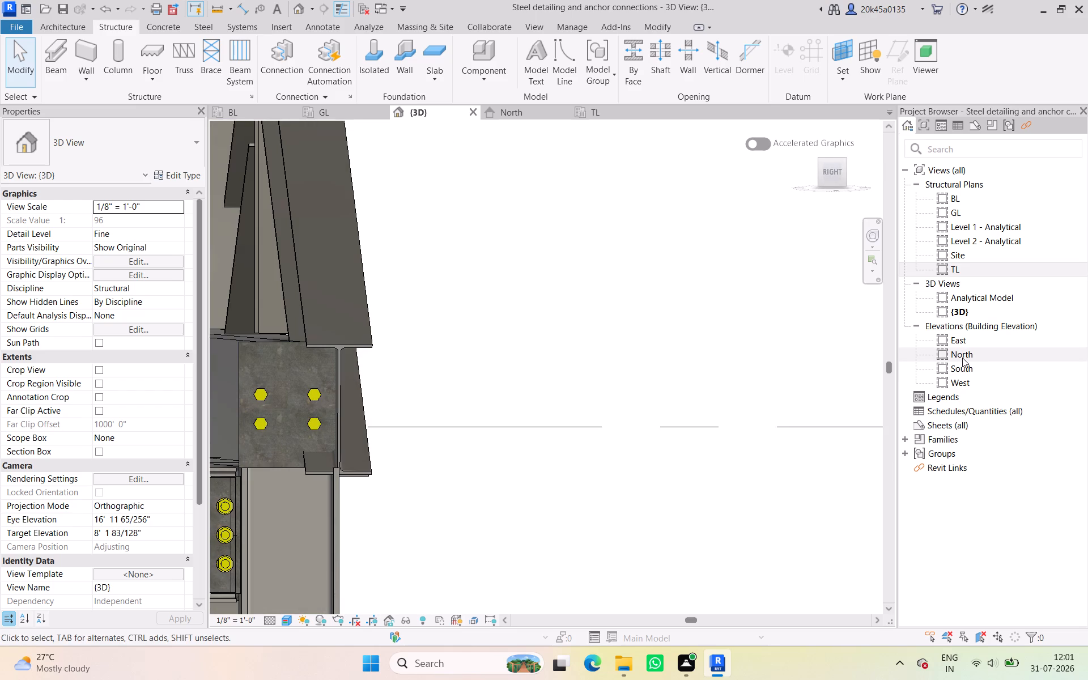
In the East elevation, nudge the Howe gabled truss horizontally until it is centred on the column at grid 6.
{"action": "double_click", "coordinate": [963, 343]}
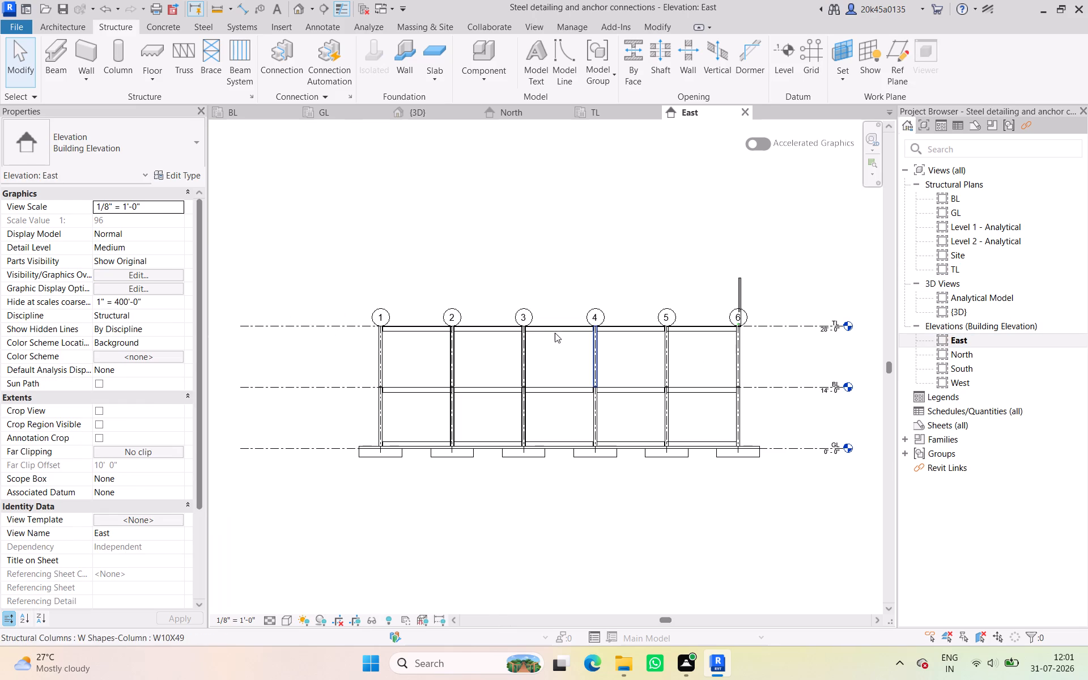
{"action": "scroll", "coordinate": [748, 305], "scroll_direction": "up", "scroll_amount": 12}
{"action": "left_click", "coordinate": [759, 280]}
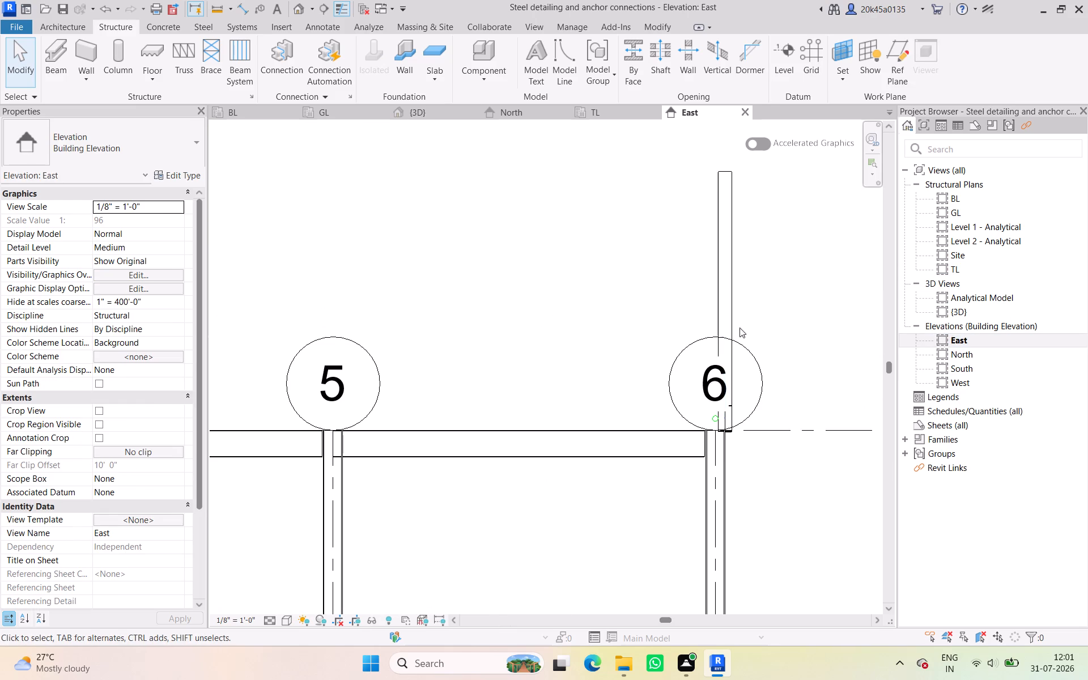
{"action": "left_click", "coordinate": [732, 294]}
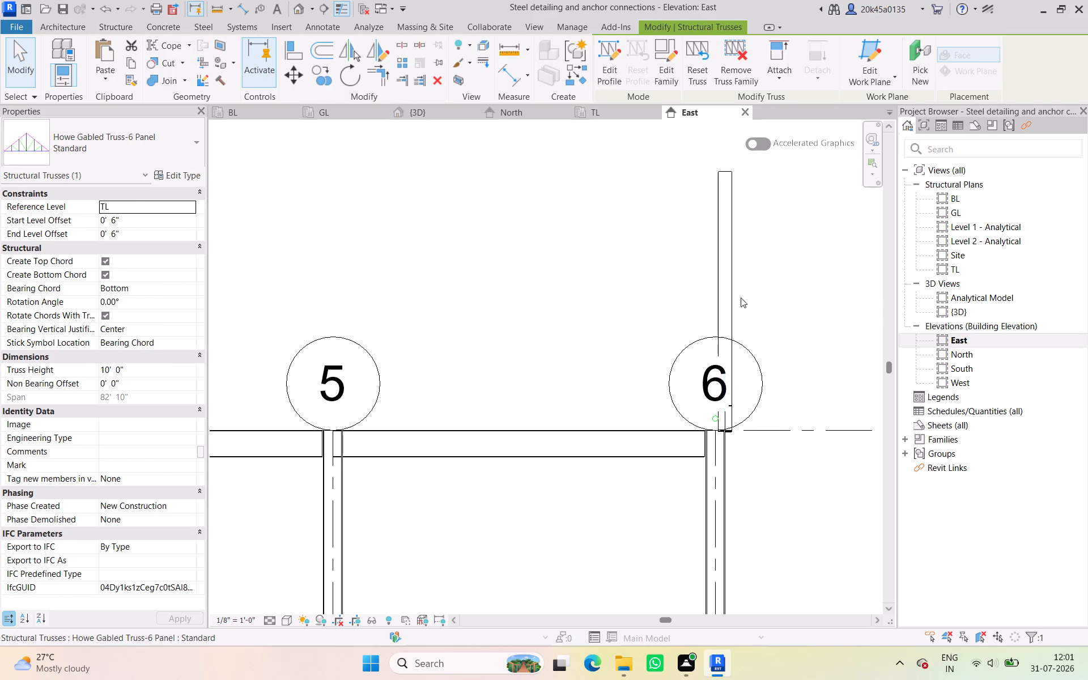
{"action": "scroll", "coordinate": [741, 297], "scroll_direction": "up", "scroll_amount": 5}
{"action": "left_click", "coordinate": [717, 299]}
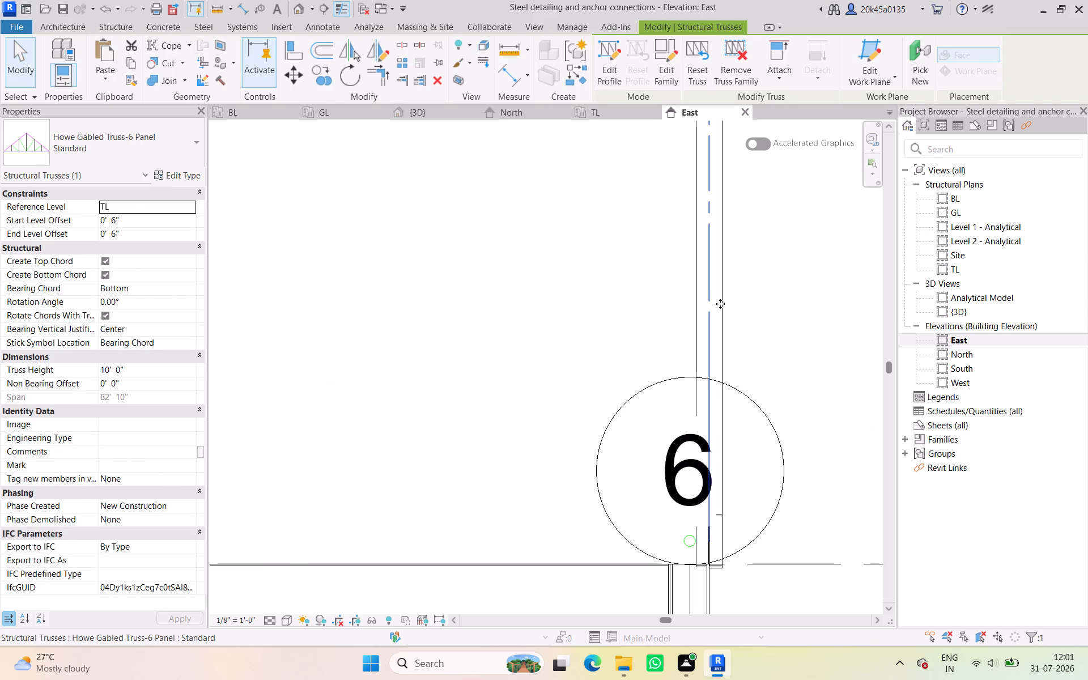
{"action": "key", "text": "Left"}
{"action": "key", "text": "Left"}
{"action": "key", "text": "Left"}
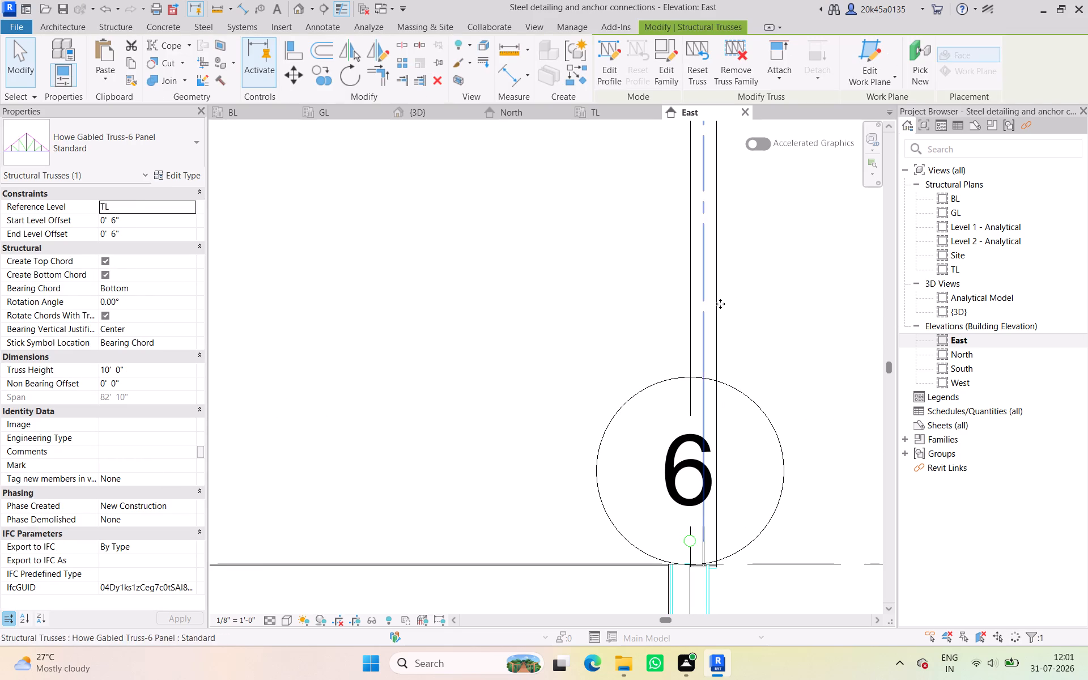
{"action": "key", "text": "Left"}
{"action": "key", "text": "Left"}
{"action": "key", "text": "Left"}
{"action": "key", "text": "Left"}
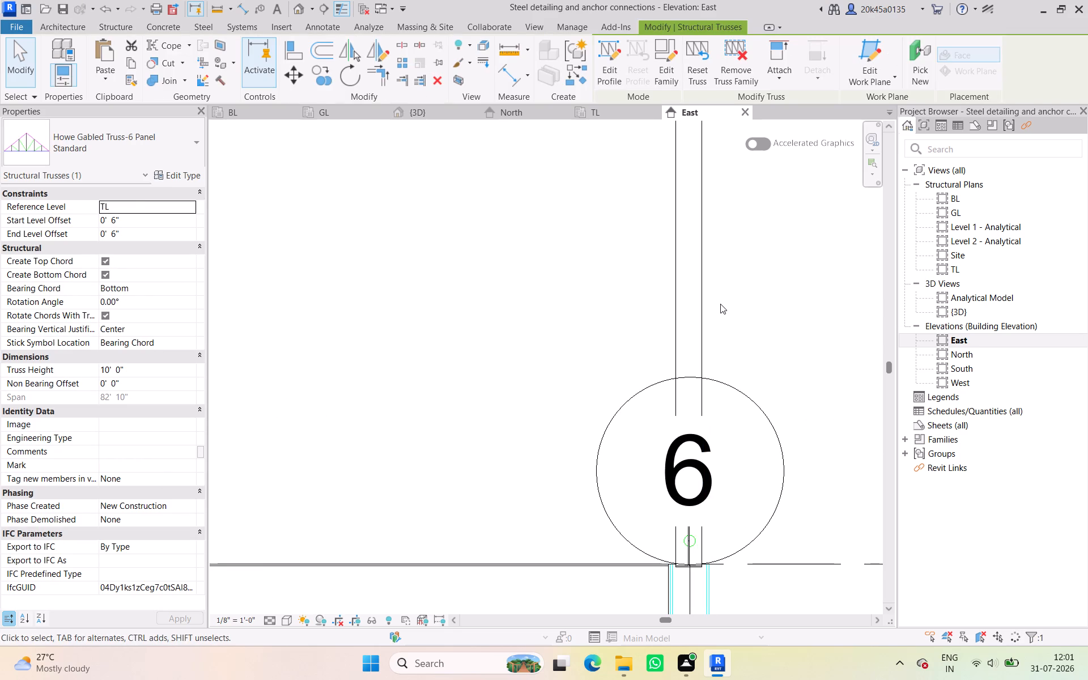
{"action": "left_click", "coordinate": [538, 315]}
Examine in 3D how the shifted truss end and its end plate sit on the corner column.
{"action": "left_click", "coordinate": [416, 112]}
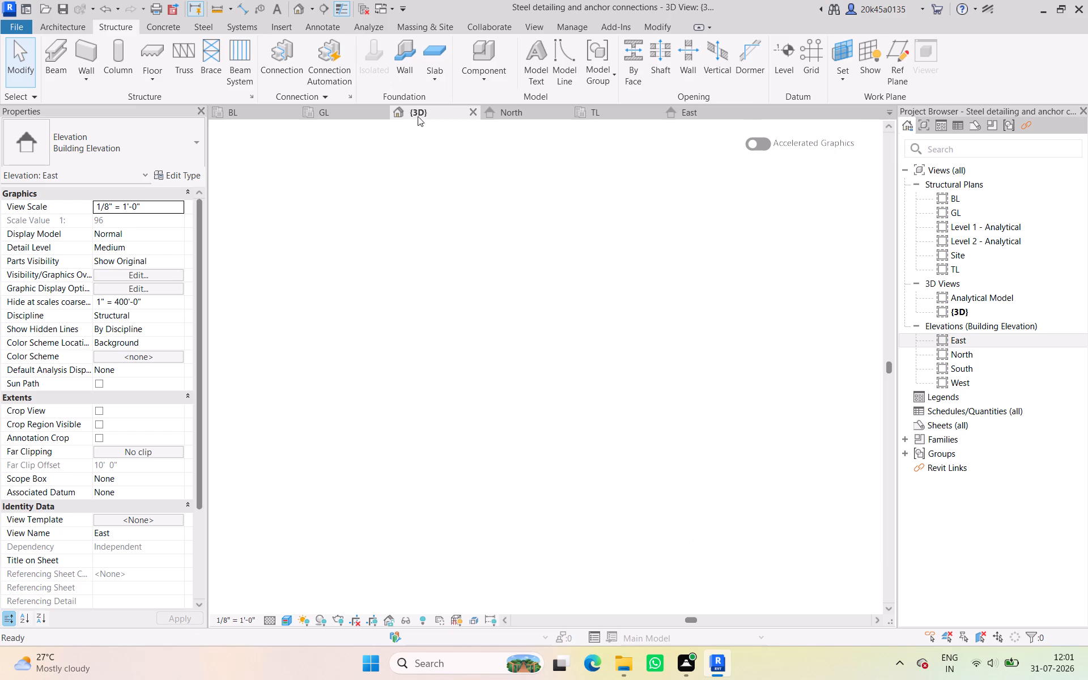
{"action": "scroll", "coordinate": [430, 403], "scroll_direction": "down", "scroll_amount": 5}
{"action": "scroll", "coordinate": [381, 418], "scroll_direction": "down", "scroll_amount": 2}
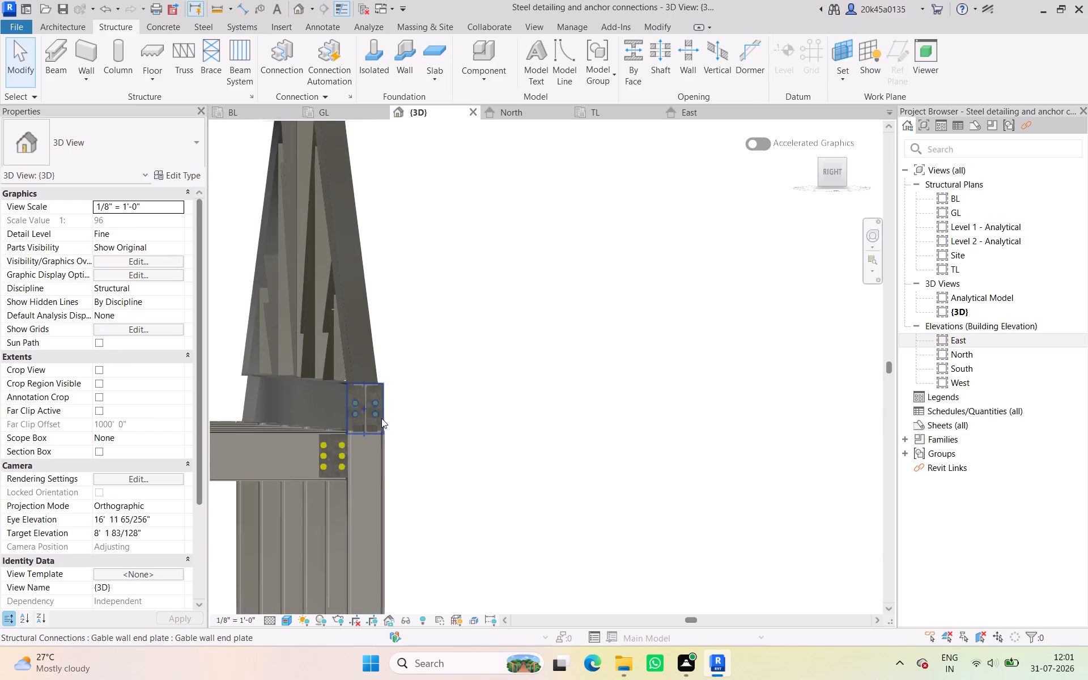
{"action": "scroll", "coordinate": [381, 418], "scroll_direction": "down", "scroll_amount": 1}
{"action": "middle_click_drag", "start_coordinate": [518, 356], "coordinate": [508, 367], "text": "shift"}
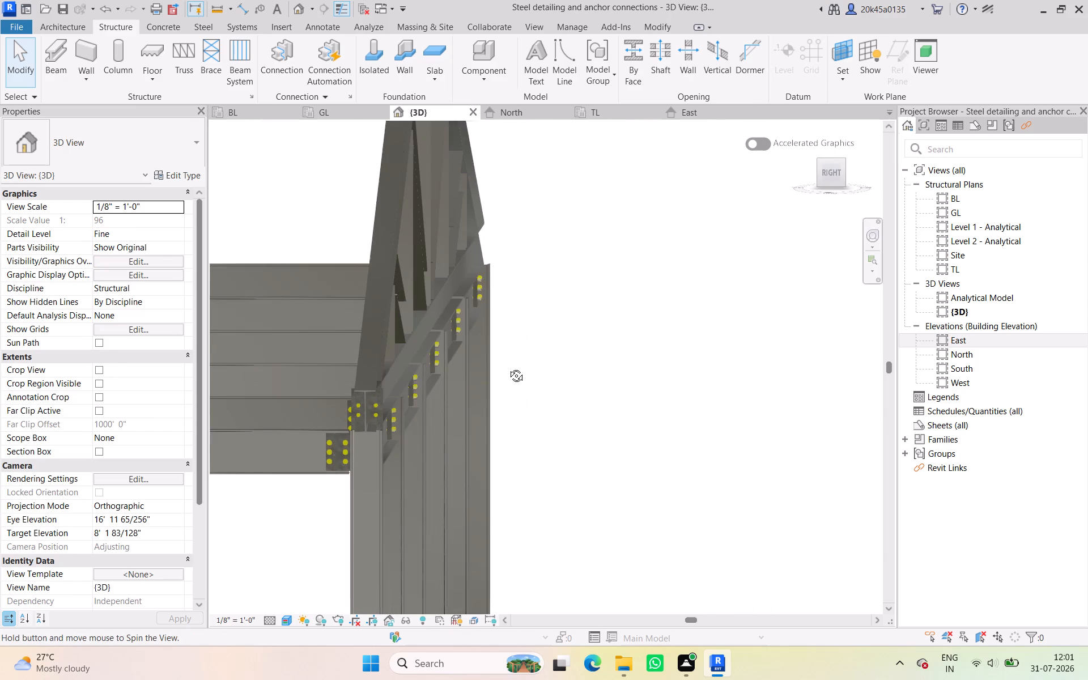
{"action": "middle_click_drag", "start_coordinate": [508, 367], "coordinate": [515, 364], "text": "shift"}
{"action": "middle_click_drag", "start_coordinate": [386, 430], "coordinate": [424, 434], "text": "shift"}
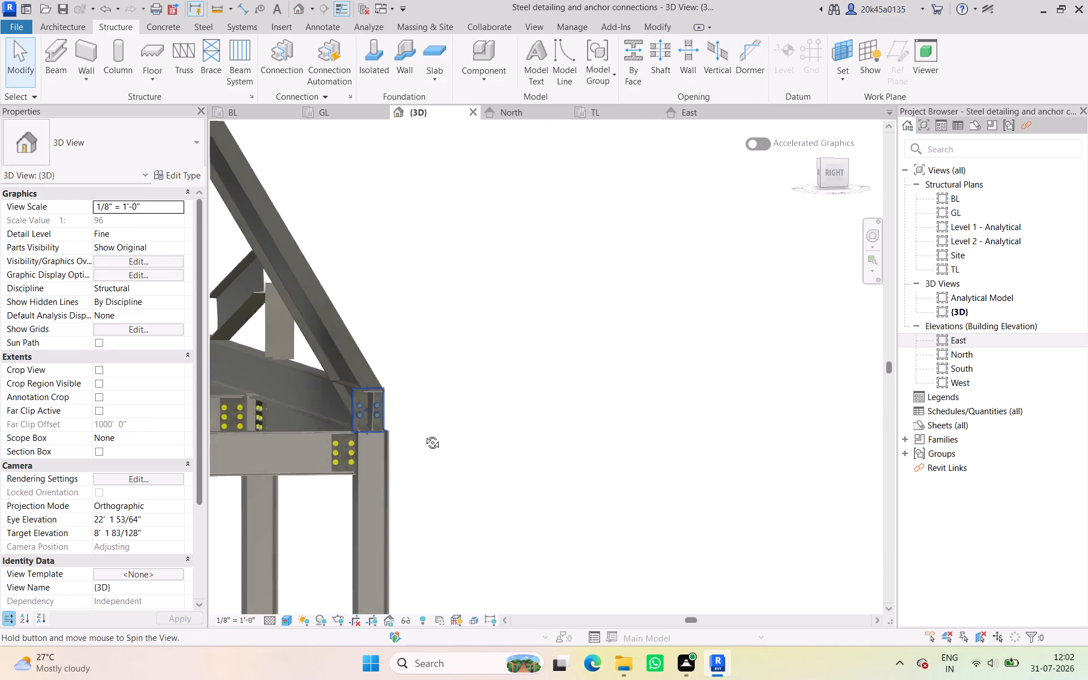
{"action": "middle_click_drag", "start_coordinate": [424, 434], "coordinate": [214, 422], "text": "shift"}
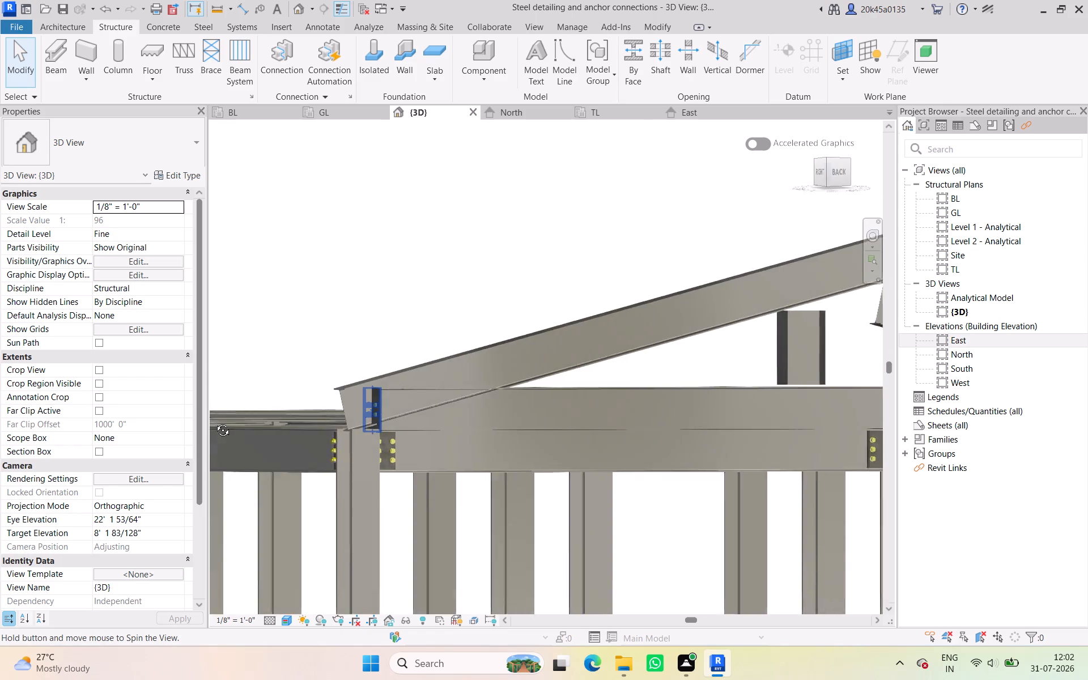
{"action": "middle_click_drag", "start_coordinate": [214, 422], "coordinate": [160, 408], "text": "shift"}
{"action": "scroll", "coordinate": [350, 397], "scroll_direction": "up", "scroll_amount": 5}
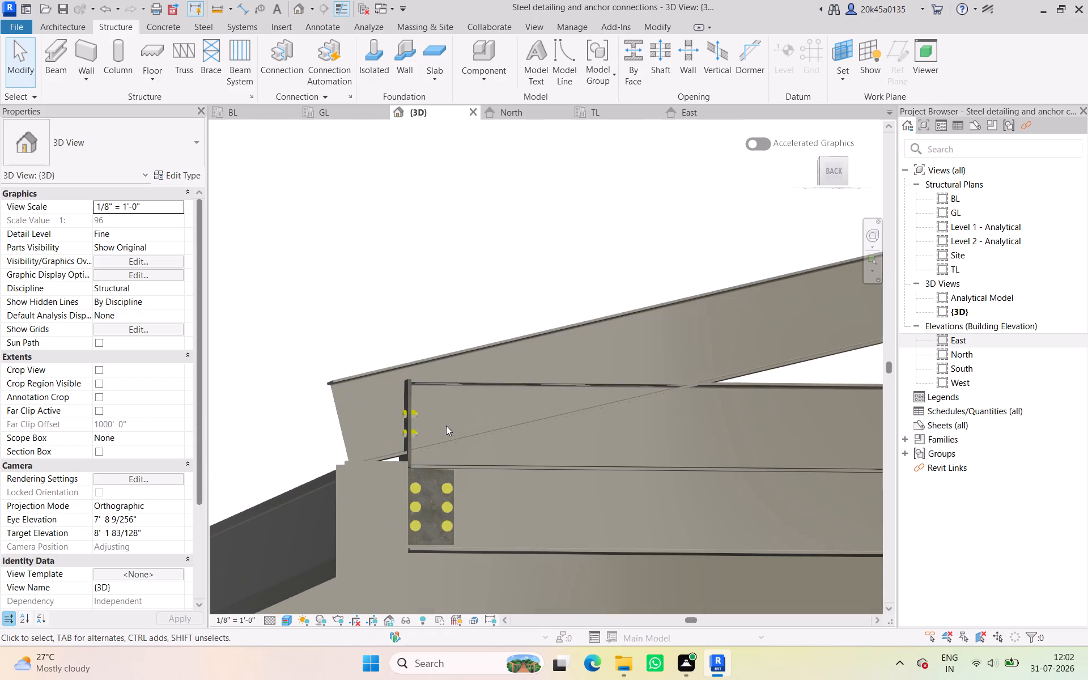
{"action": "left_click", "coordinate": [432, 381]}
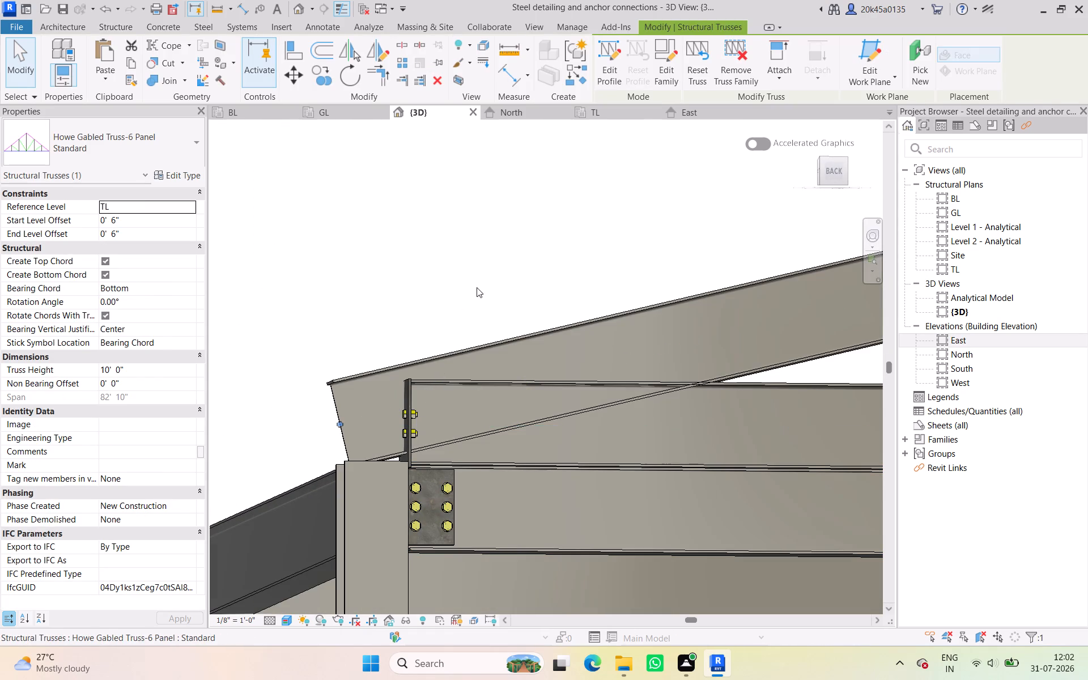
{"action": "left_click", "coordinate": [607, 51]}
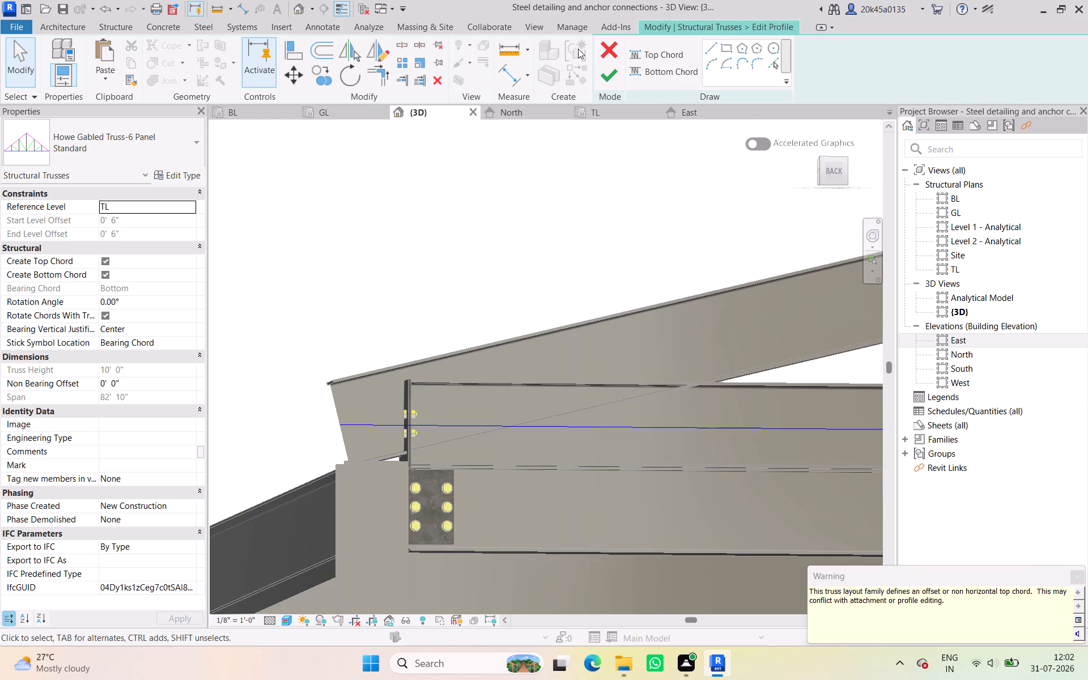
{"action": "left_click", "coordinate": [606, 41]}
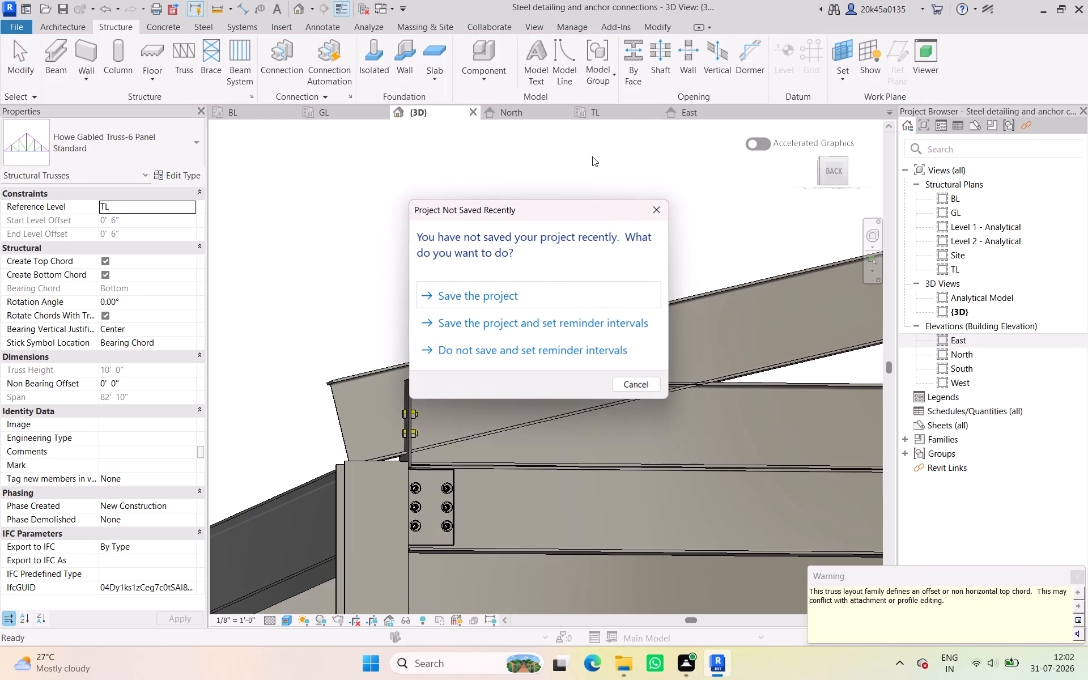
Save the project.
{"action": "left_click", "coordinate": [479, 295]}
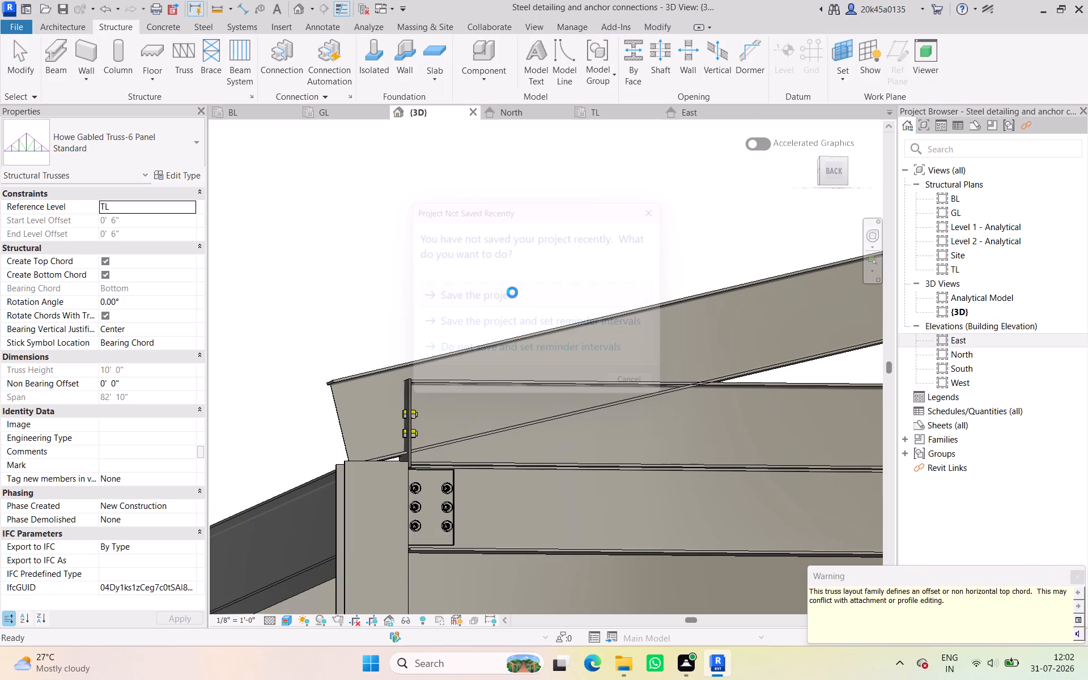
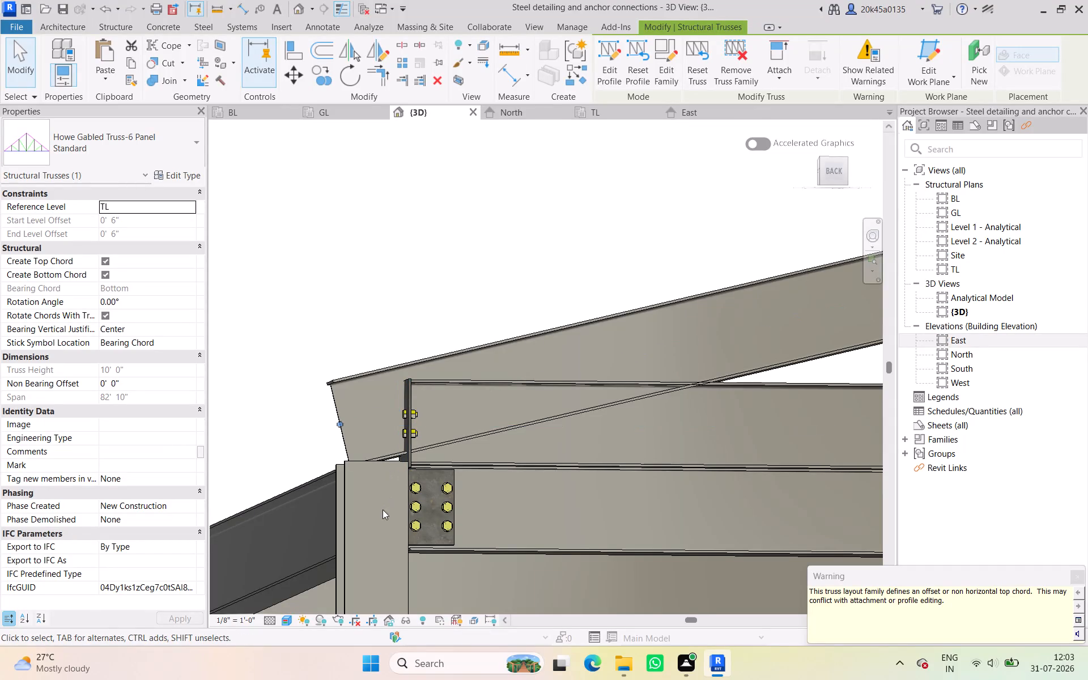
Change the gable wall end plate connection at the truss's corner column to Knee of frame at web with plate haunch and end plate.
{"action": "left_click", "coordinate": [408, 427]}
{"action": "scroll", "coordinate": [416, 436], "scroll_direction": "down", "scroll_amount": 2}
{"action": "middle_click_drag", "start_coordinate": [416, 437], "coordinate": [410, 392]}
{"action": "left_click", "coordinate": [129, 142]}
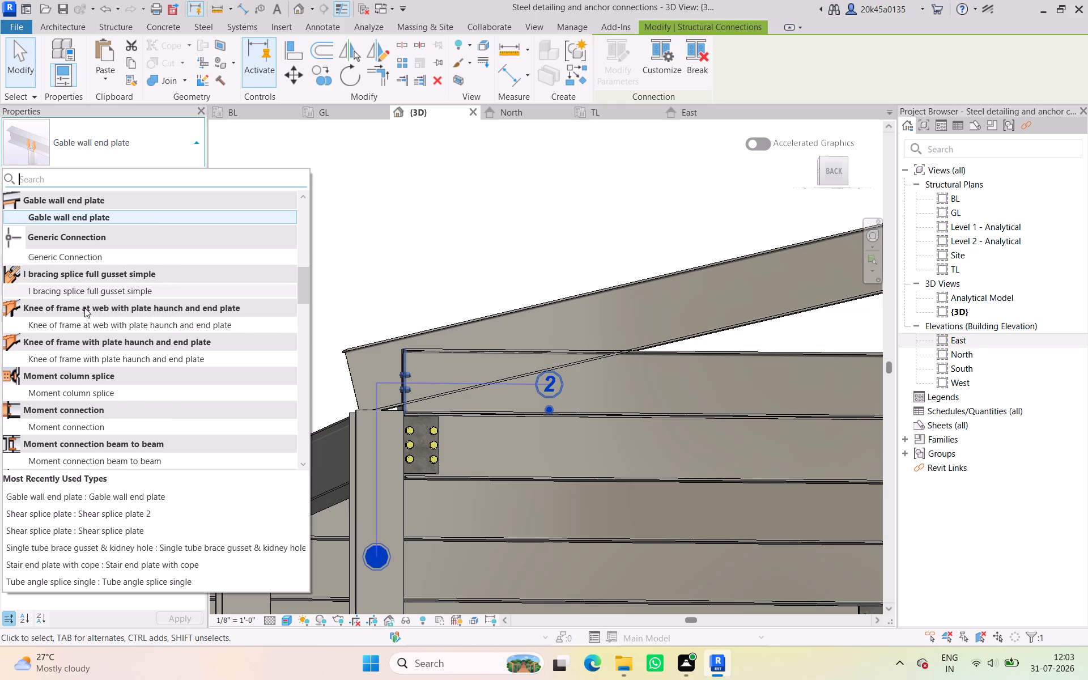
{"action": "left_click", "coordinate": [74, 328]}
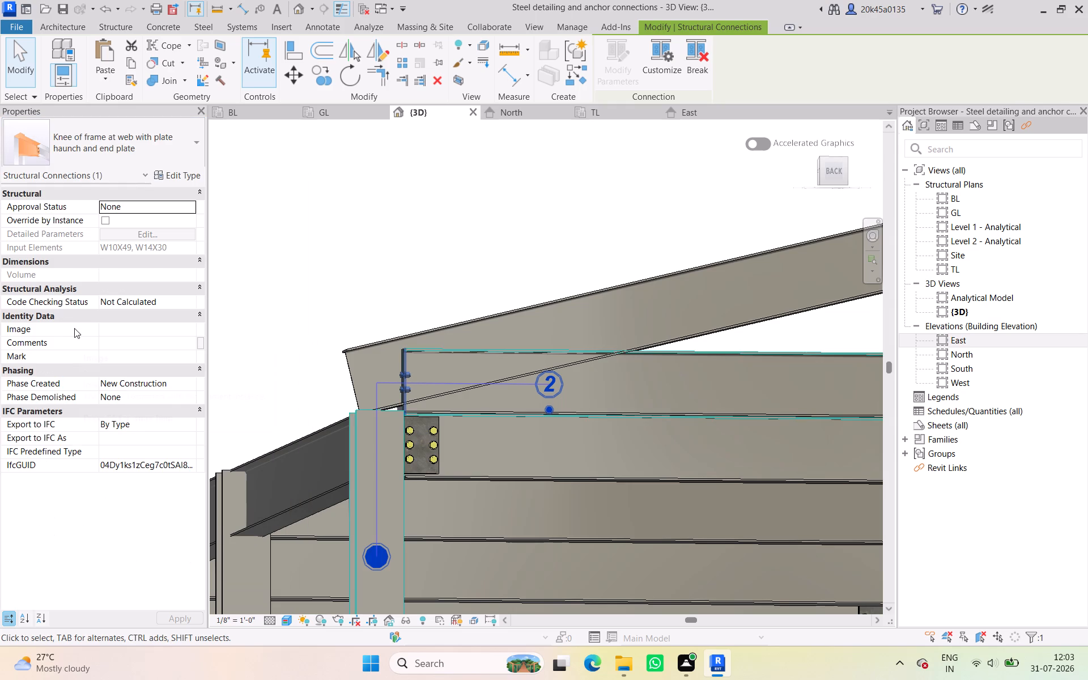
{"action": "left_click", "coordinate": [443, 243]}
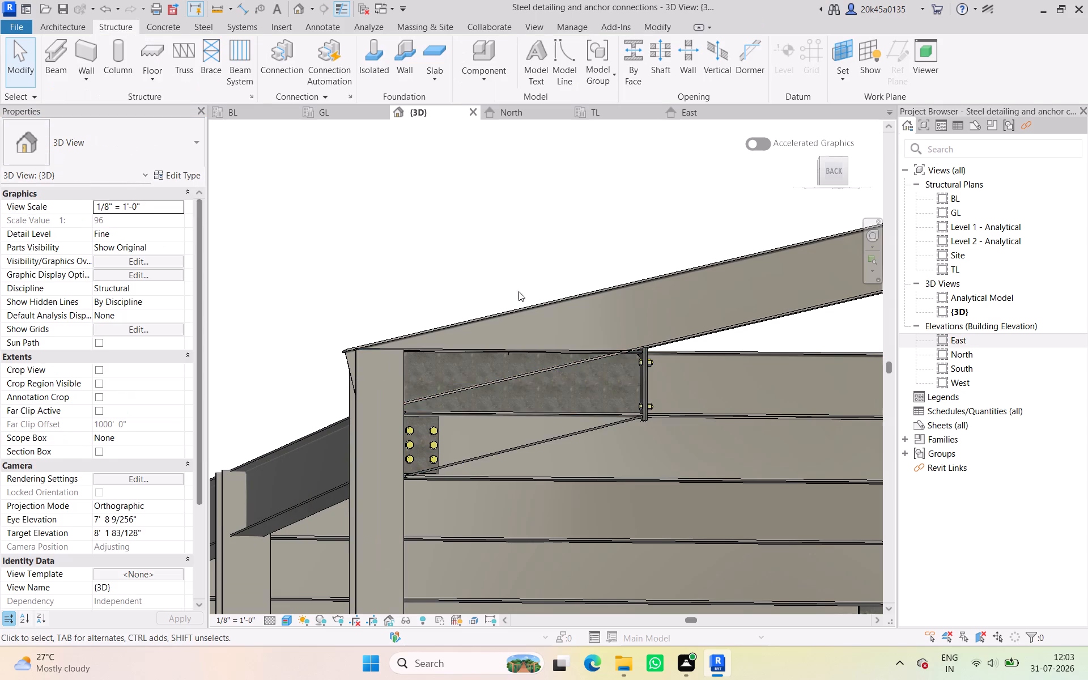
Examine the haunch connection at the corner column and the surrounding truss and frame members from several angles.
{"action": "scroll", "coordinate": [529, 308], "scroll_direction": "down", "scroll_amount": 4}
{"action": "scroll", "coordinate": [563, 346], "scroll_direction": "down", "scroll_amount": 2}
{"action": "middle_click_drag", "start_coordinate": [555, 349], "coordinate": [462, 358]}
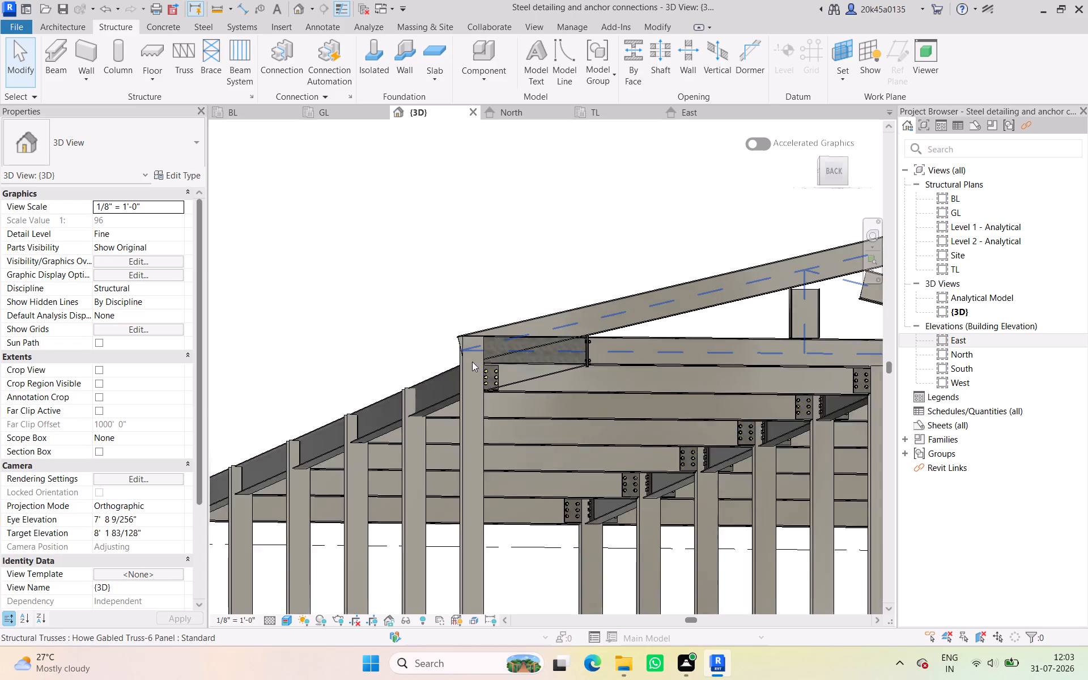
{"action": "scroll", "coordinate": [517, 384], "scroll_direction": "down", "scroll_amount": 2}
{"action": "middle_click_drag", "start_coordinate": [594, 396], "coordinate": [518, 438], "text": "shift"}
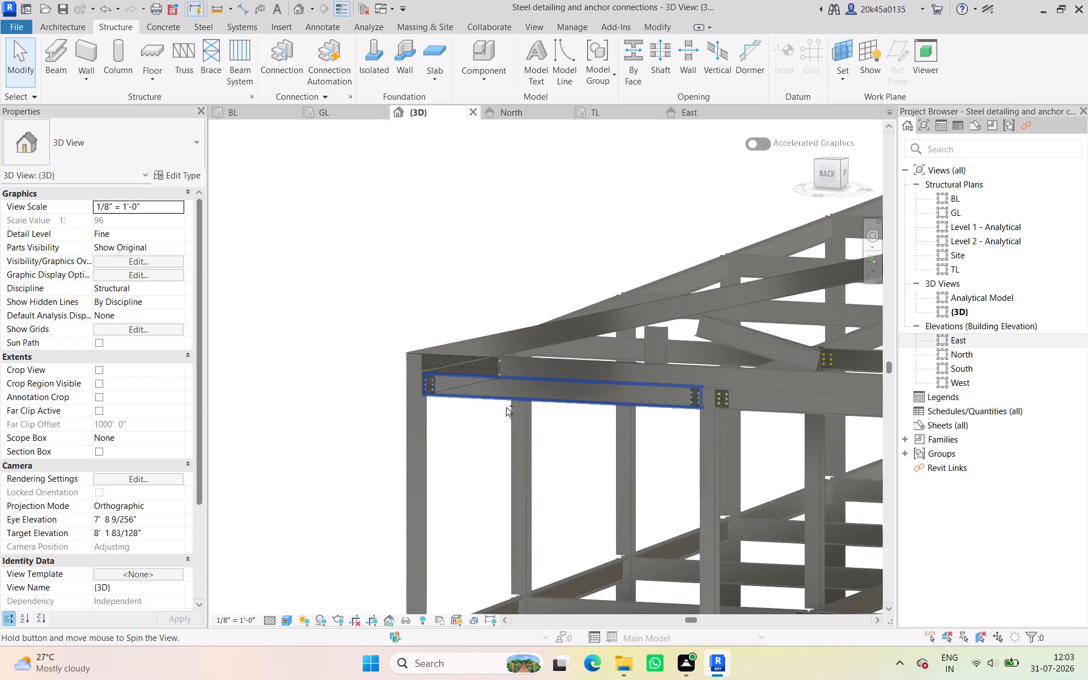
{"action": "scroll", "coordinate": [488, 326], "scroll_direction": "up", "scroll_amount": 4}
{"action": "left_click", "coordinate": [460, 239]}
{"action": "scroll", "coordinate": [543, 401], "scroll_direction": "up", "scroll_amount": 6}
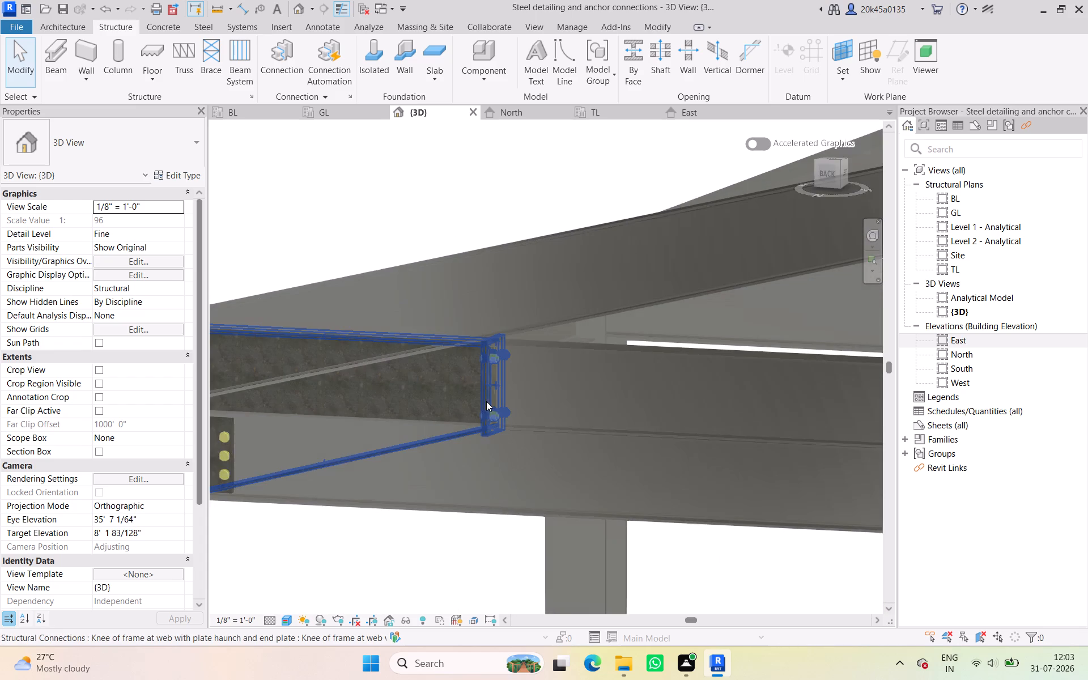
{"action": "scroll", "coordinate": [486, 401], "scroll_direction": "up", "scroll_amount": 4}
{"action": "scroll", "coordinate": [487, 394], "scroll_direction": "down", "scroll_amount": 5}
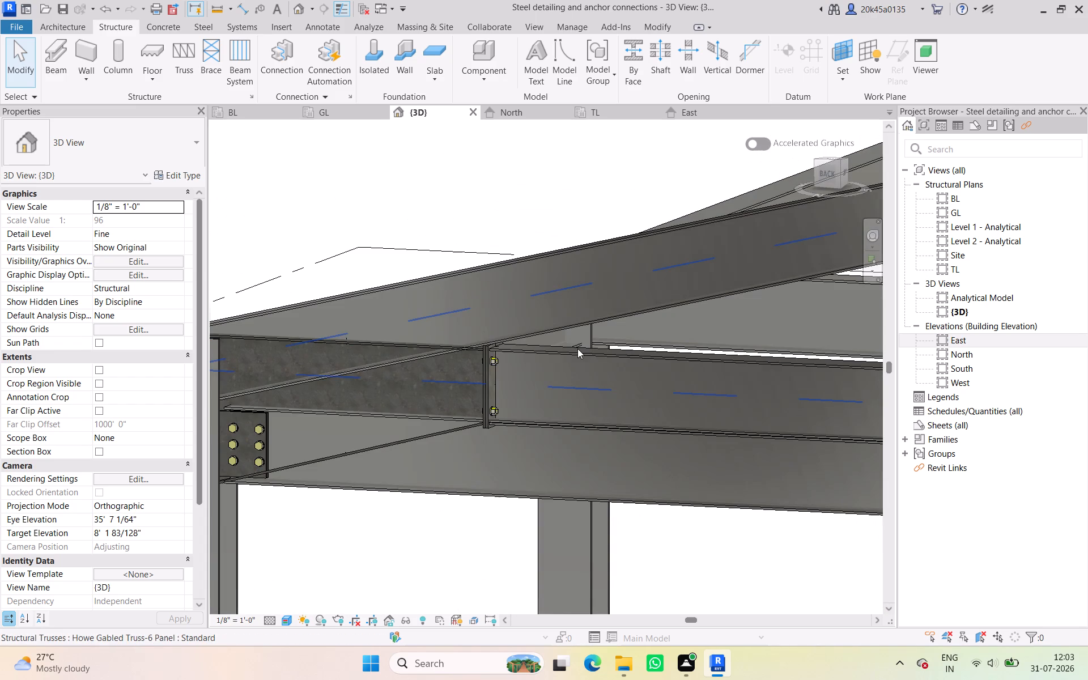
{"action": "left_click", "coordinate": [577, 348]}
{"action": "scroll", "coordinate": [558, 378], "scroll_direction": "down", "scroll_amount": 3}
{"action": "middle_click_drag", "start_coordinate": [557, 378], "coordinate": [589, 382], "text": "shift"}
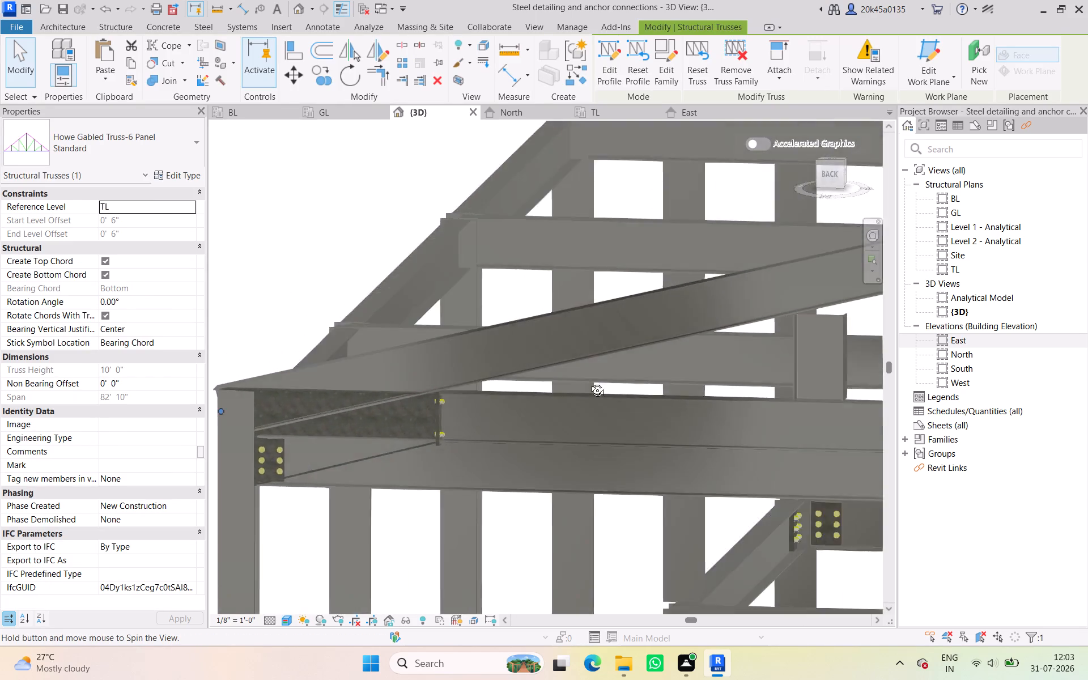
{"action": "middle_click_drag", "start_coordinate": [589, 382], "coordinate": [670, 417], "text": "shift"}
{"action": "scroll", "coordinate": [624, 398], "scroll_direction": "down", "scroll_amount": 4}
{"action": "middle_click_drag", "start_coordinate": [583, 355], "coordinate": [449, 143]}
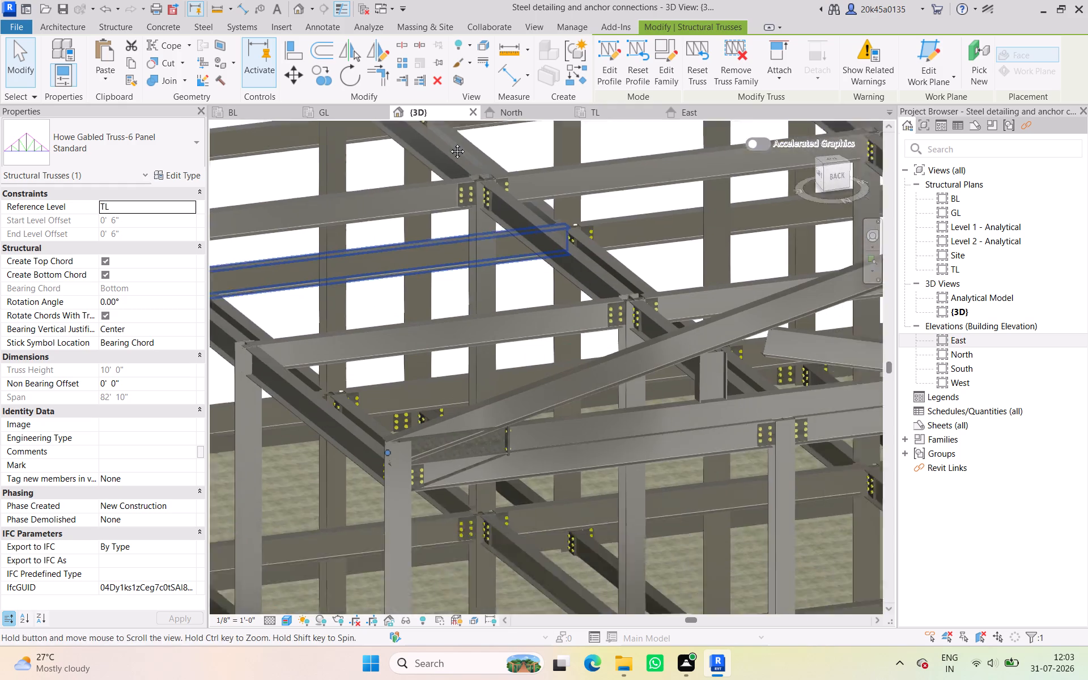
{"action": "middle_click_drag", "start_coordinate": [449, 143], "coordinate": [447, 141]}
{"action": "scroll", "coordinate": [460, 313], "scroll_direction": "down", "scroll_amount": 5}
{"action": "scroll", "coordinate": [466, 361], "scroll_direction": "down", "scroll_amount": 2}
{"action": "middle_click_drag", "start_coordinate": [465, 365], "coordinate": [528, 382], "text": "shift"}
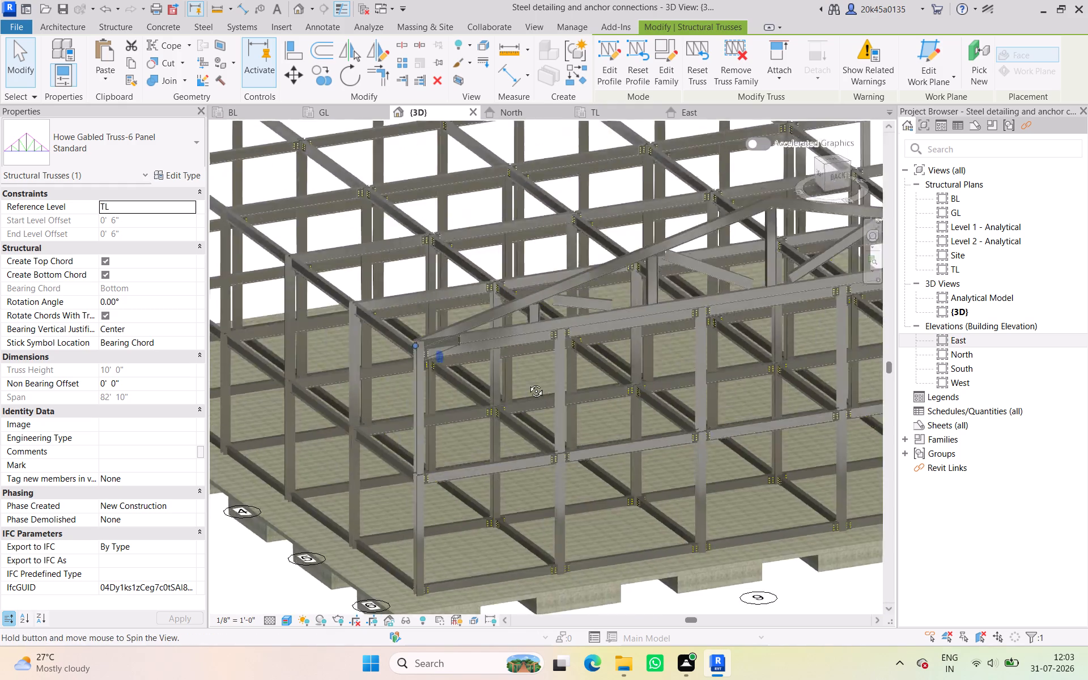
{"action": "middle_click_drag", "start_coordinate": [528, 382], "coordinate": [761, 427], "text": "shift"}
{"action": "middle_click_drag", "start_coordinate": [715, 379], "coordinate": [246, 347]}
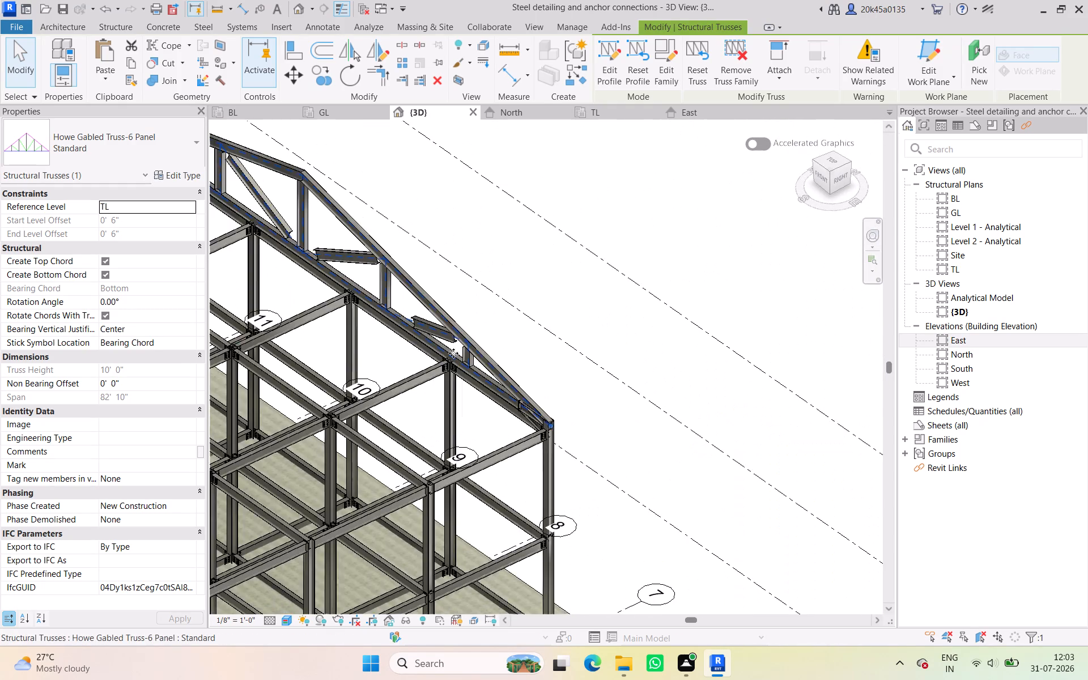
{"action": "scroll", "coordinate": [496, 371], "scroll_direction": "up", "scroll_amount": 8}
{"action": "middle_click_drag", "start_coordinate": [492, 307], "coordinate": [456, 244]}
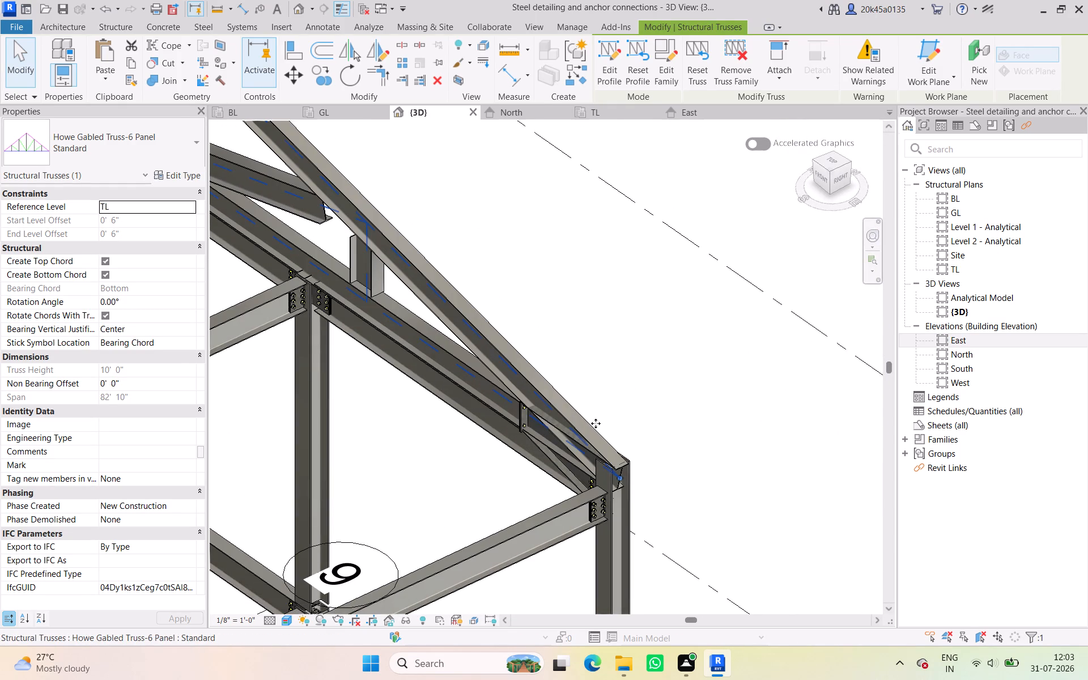
{"action": "scroll", "coordinate": [610, 418], "scroll_direction": "down", "scroll_amount": 12}
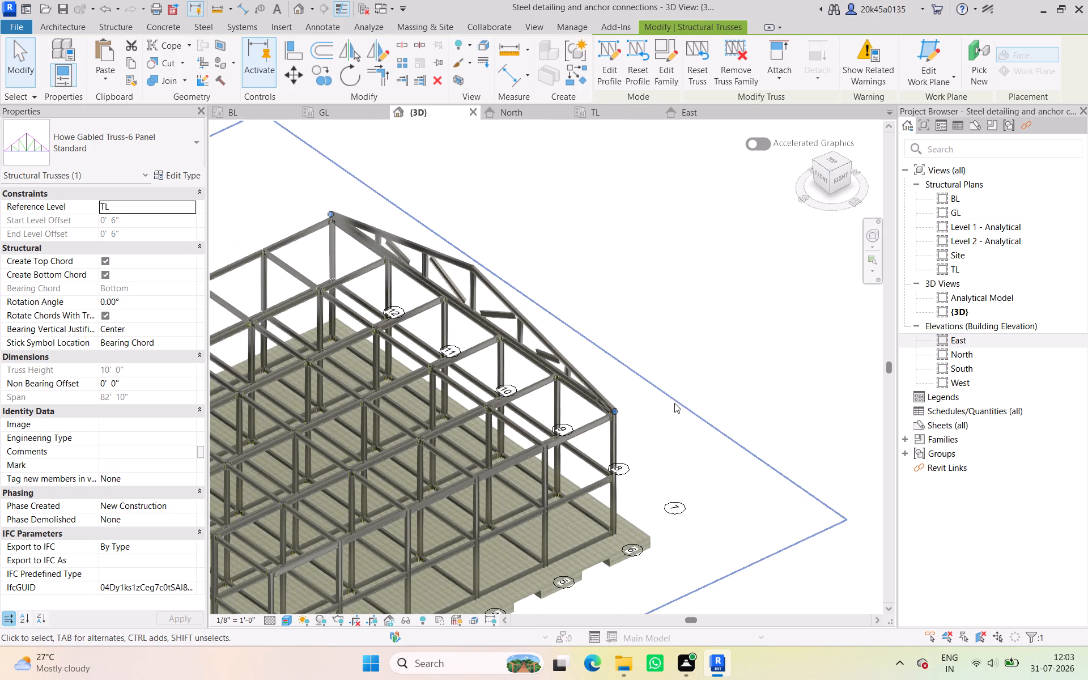
{"action": "middle_click_drag", "start_coordinate": [662, 429], "coordinate": [281, 325], "text": "shift"}
{"action": "scroll", "coordinate": [254, 294], "scroll_direction": "up", "scroll_amount": 9}
{"action": "middle_click_drag", "start_coordinate": [263, 307], "coordinate": [397, 336]}
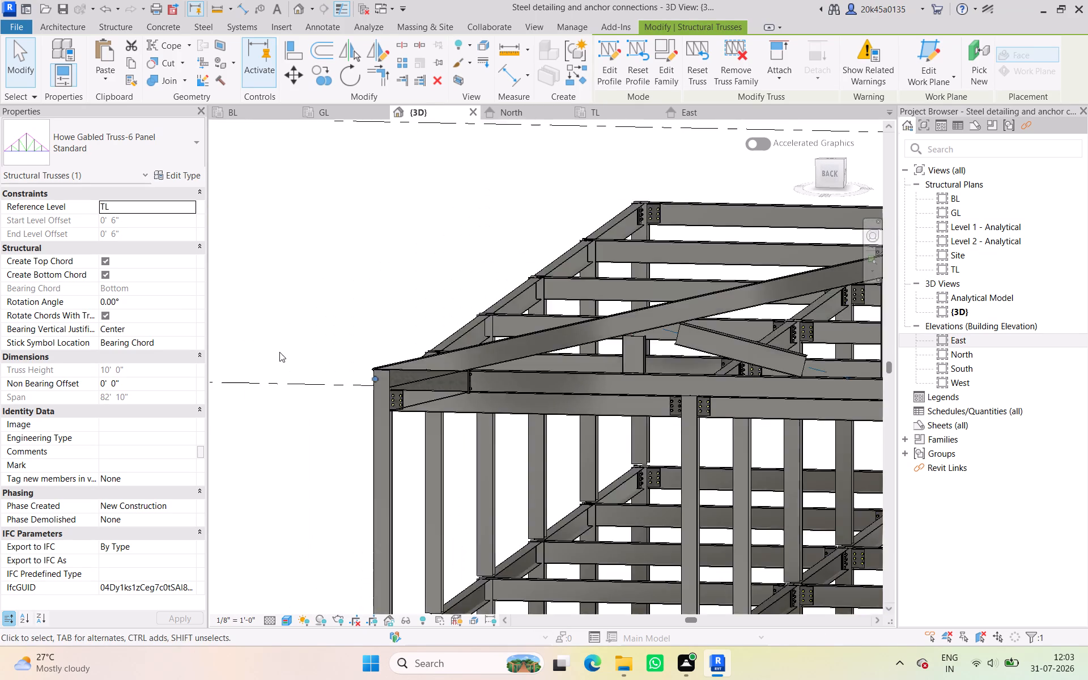
{"action": "scroll", "coordinate": [279, 352], "scroll_direction": "up", "scroll_amount": 5}
{"action": "scroll", "coordinate": [422, 371], "scroll_direction": "up", "scroll_amount": 3}
{"action": "middle_click_drag", "start_coordinate": [329, 347], "coordinate": [262, 333]}
{"action": "left_click", "coordinate": [295, 277]}
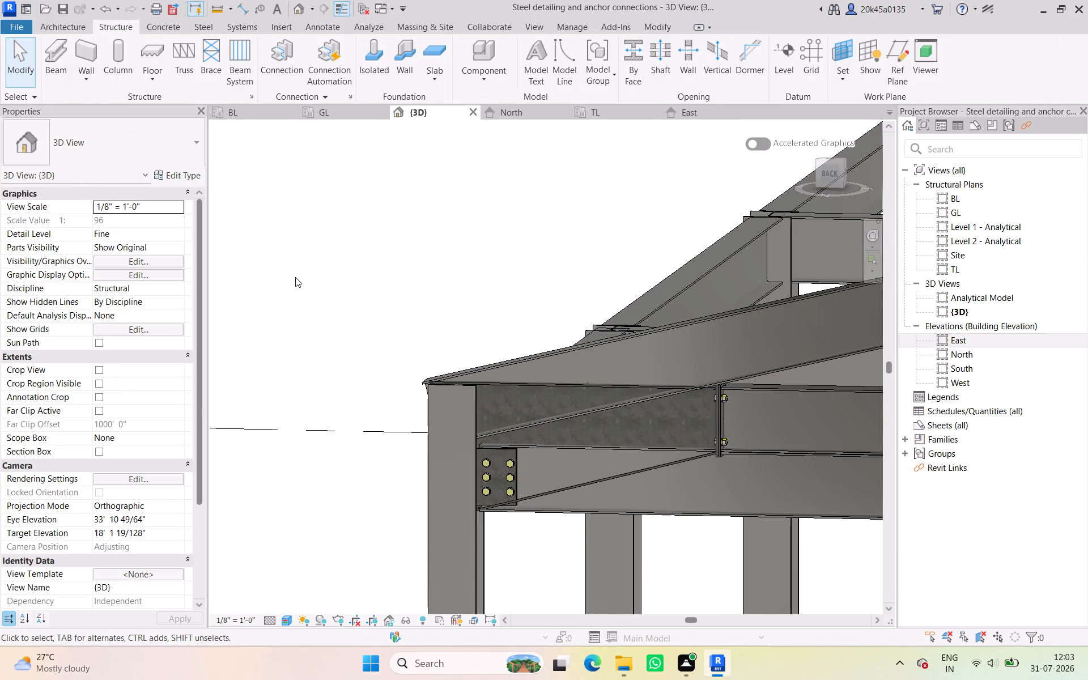
{"action": "left_click", "coordinate": [721, 416]}
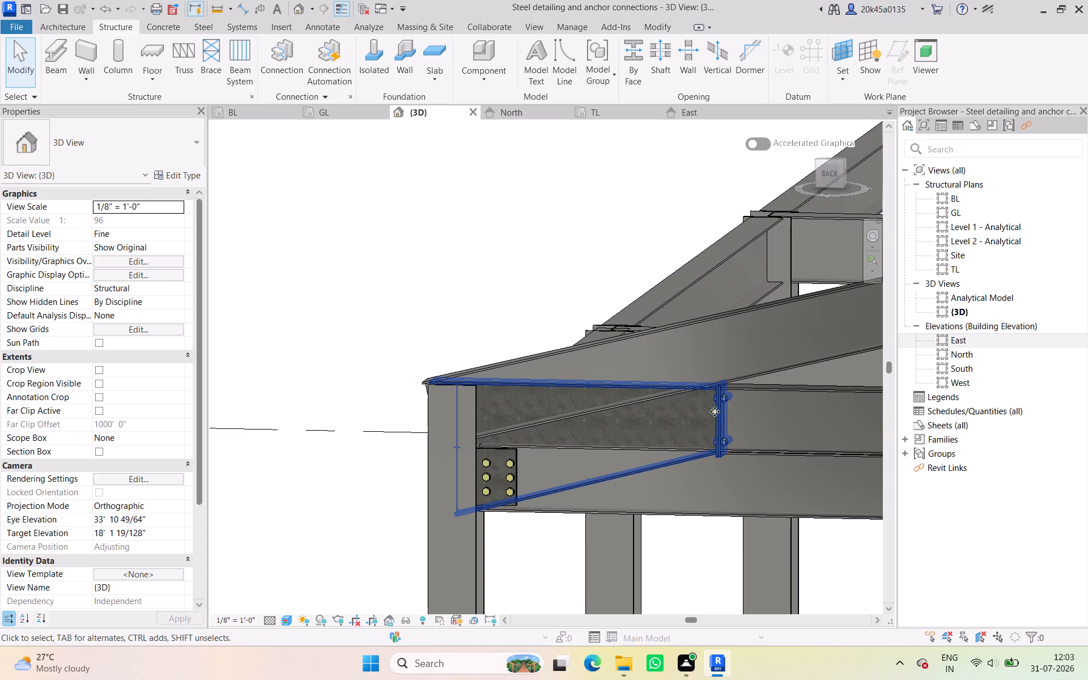
{"action": "scroll", "coordinate": [549, 275], "scroll_direction": "down", "scroll_amount": 2}
{"action": "middle_click_drag", "start_coordinate": [526, 271], "coordinate": [285, 222]}
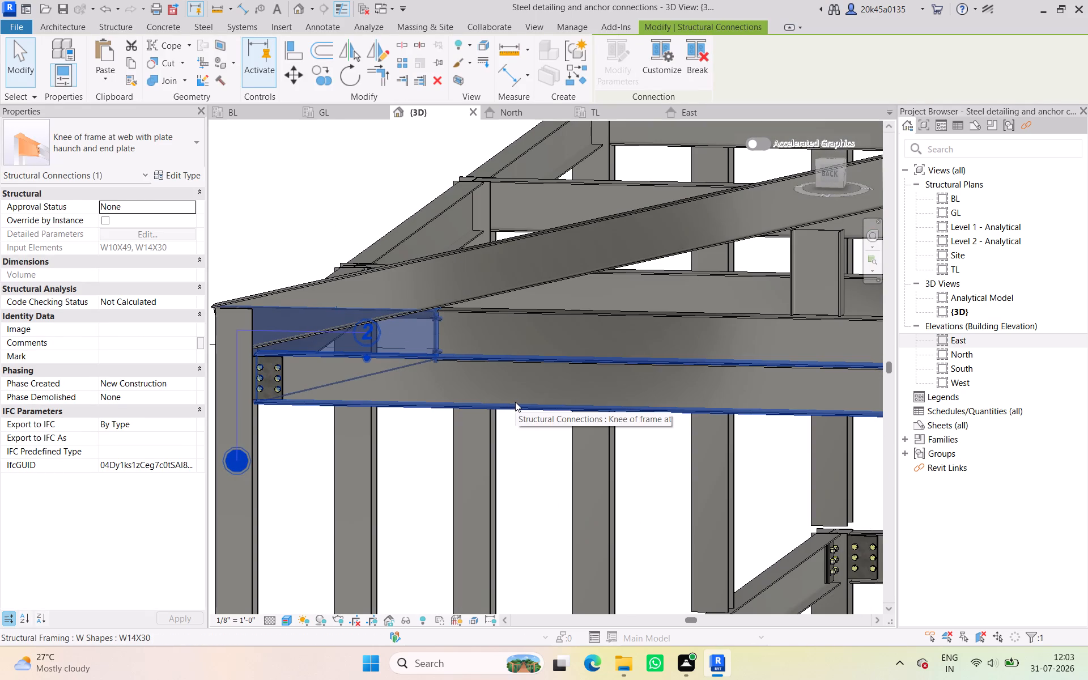
{"action": "left_click", "coordinate": [262, 195]}
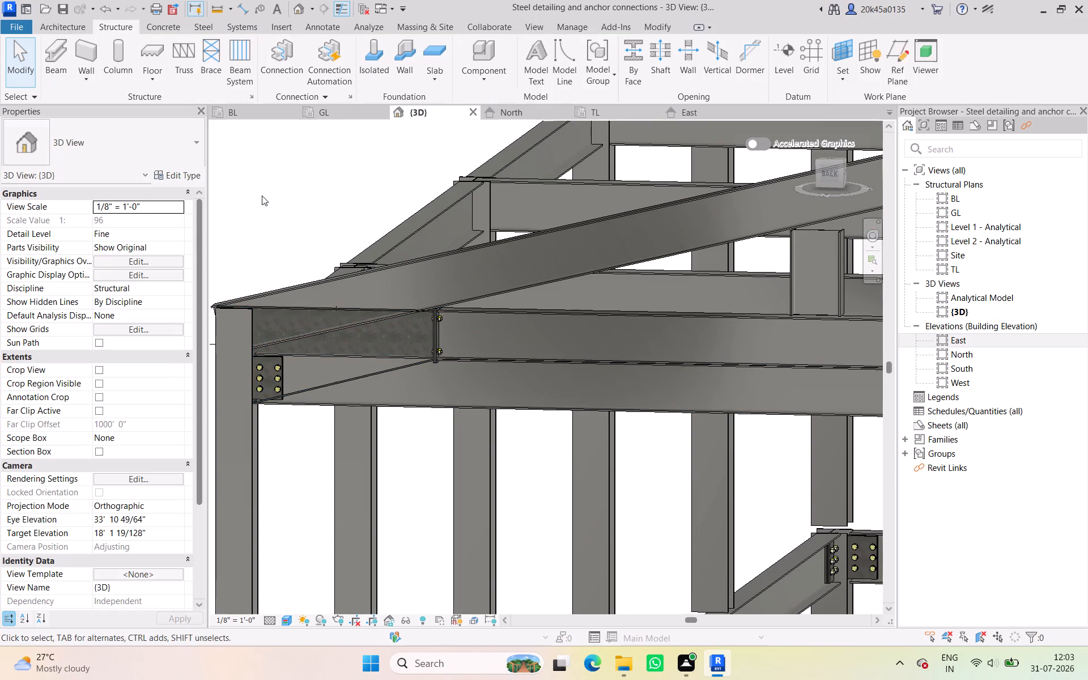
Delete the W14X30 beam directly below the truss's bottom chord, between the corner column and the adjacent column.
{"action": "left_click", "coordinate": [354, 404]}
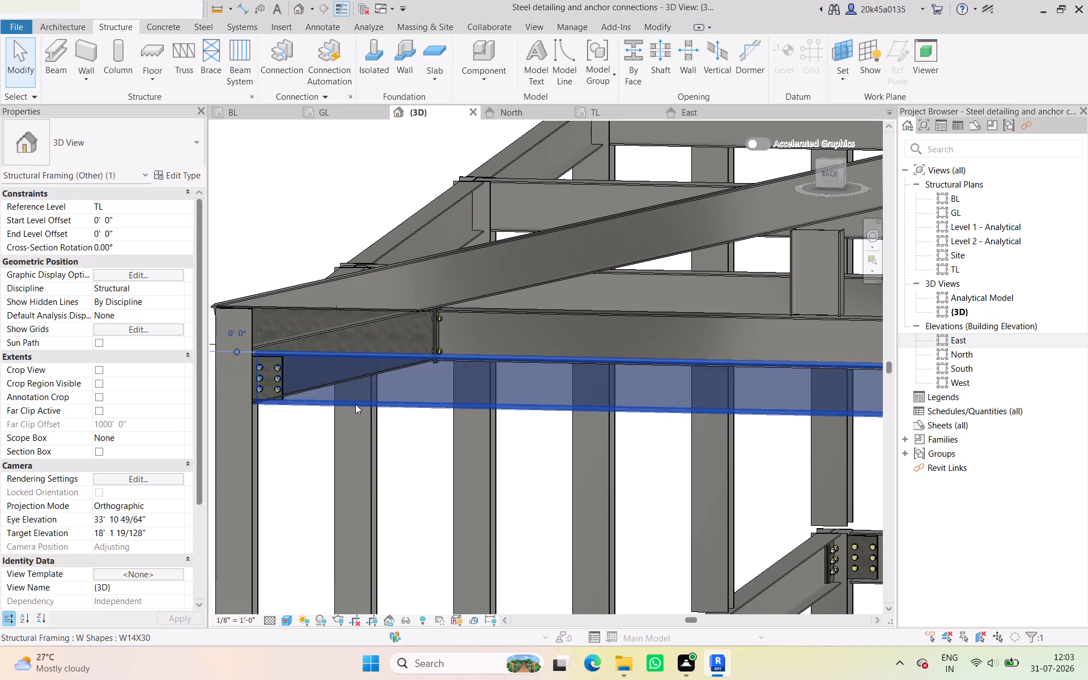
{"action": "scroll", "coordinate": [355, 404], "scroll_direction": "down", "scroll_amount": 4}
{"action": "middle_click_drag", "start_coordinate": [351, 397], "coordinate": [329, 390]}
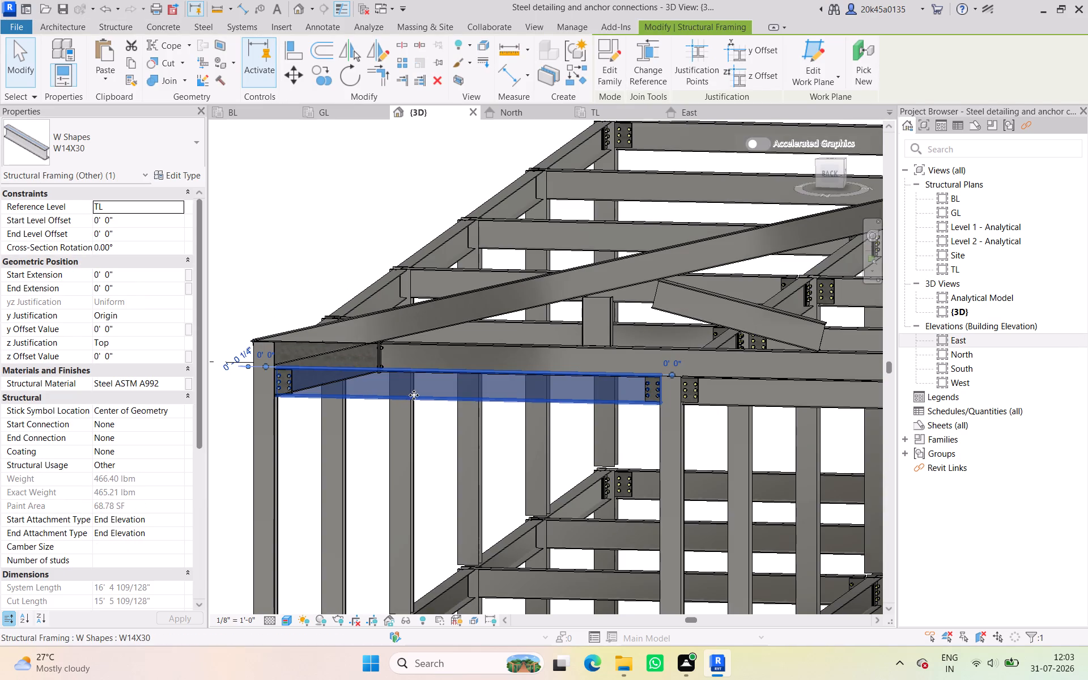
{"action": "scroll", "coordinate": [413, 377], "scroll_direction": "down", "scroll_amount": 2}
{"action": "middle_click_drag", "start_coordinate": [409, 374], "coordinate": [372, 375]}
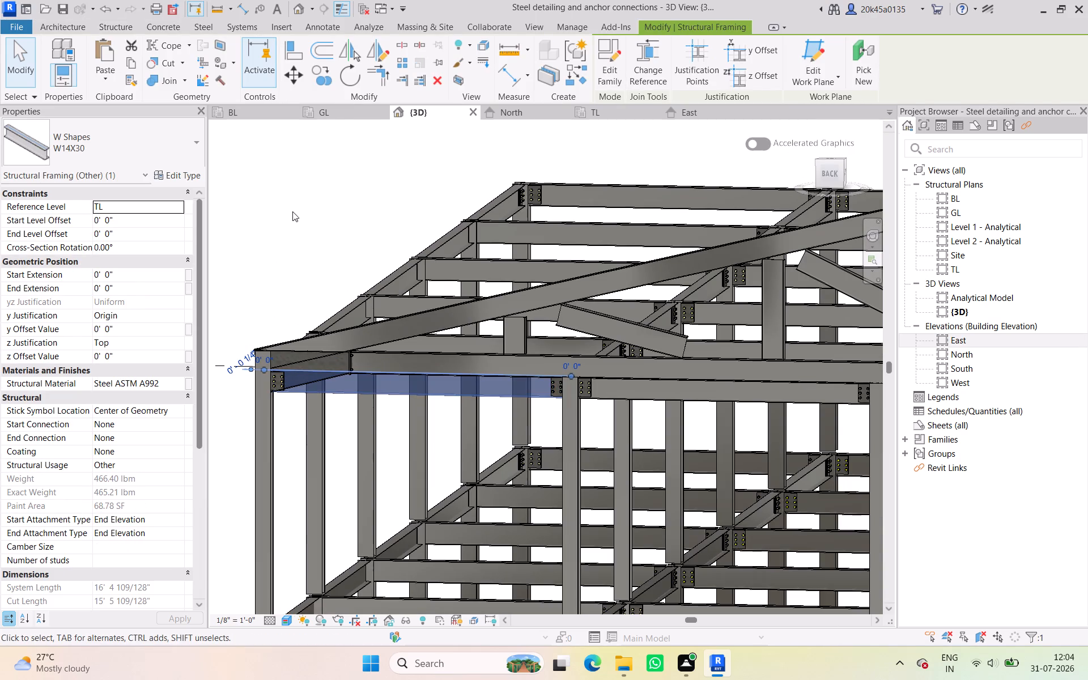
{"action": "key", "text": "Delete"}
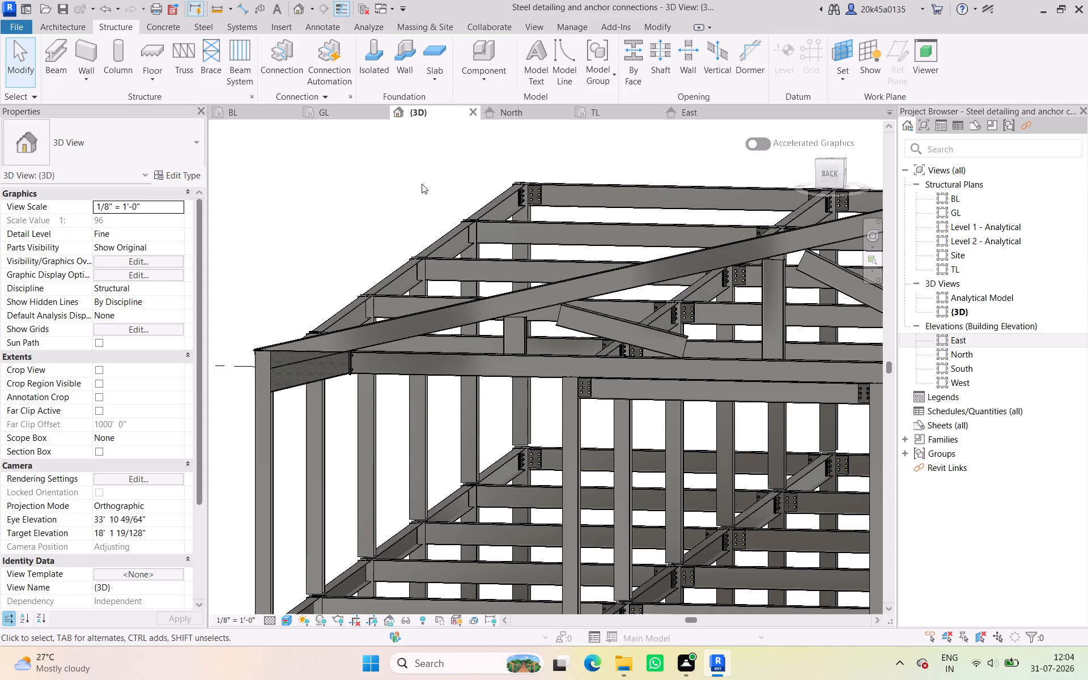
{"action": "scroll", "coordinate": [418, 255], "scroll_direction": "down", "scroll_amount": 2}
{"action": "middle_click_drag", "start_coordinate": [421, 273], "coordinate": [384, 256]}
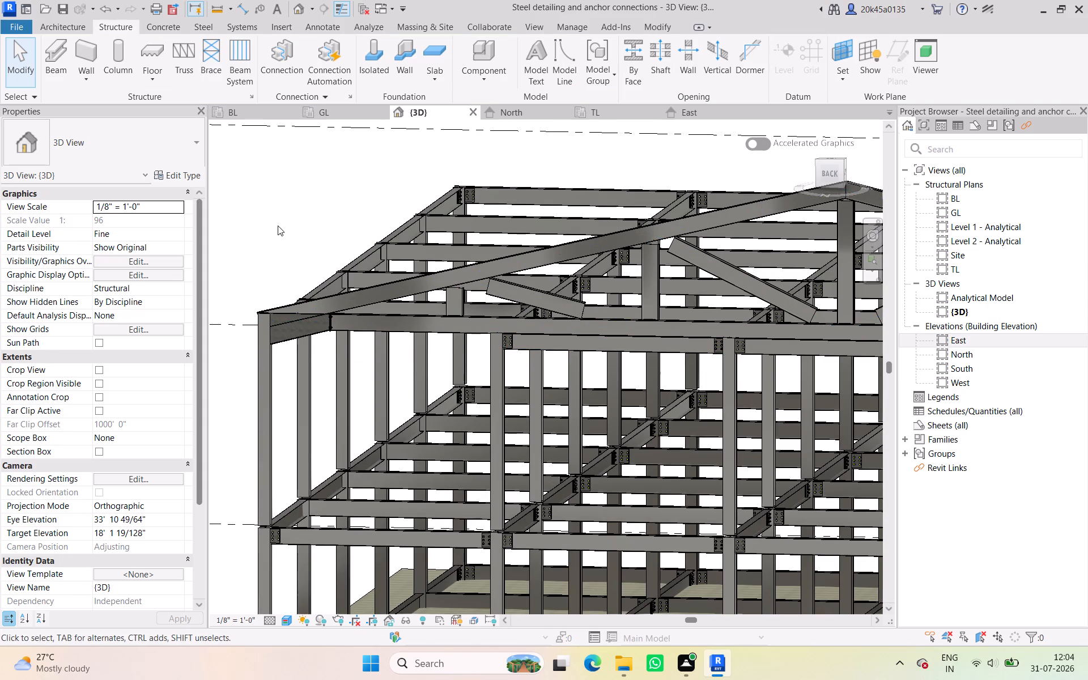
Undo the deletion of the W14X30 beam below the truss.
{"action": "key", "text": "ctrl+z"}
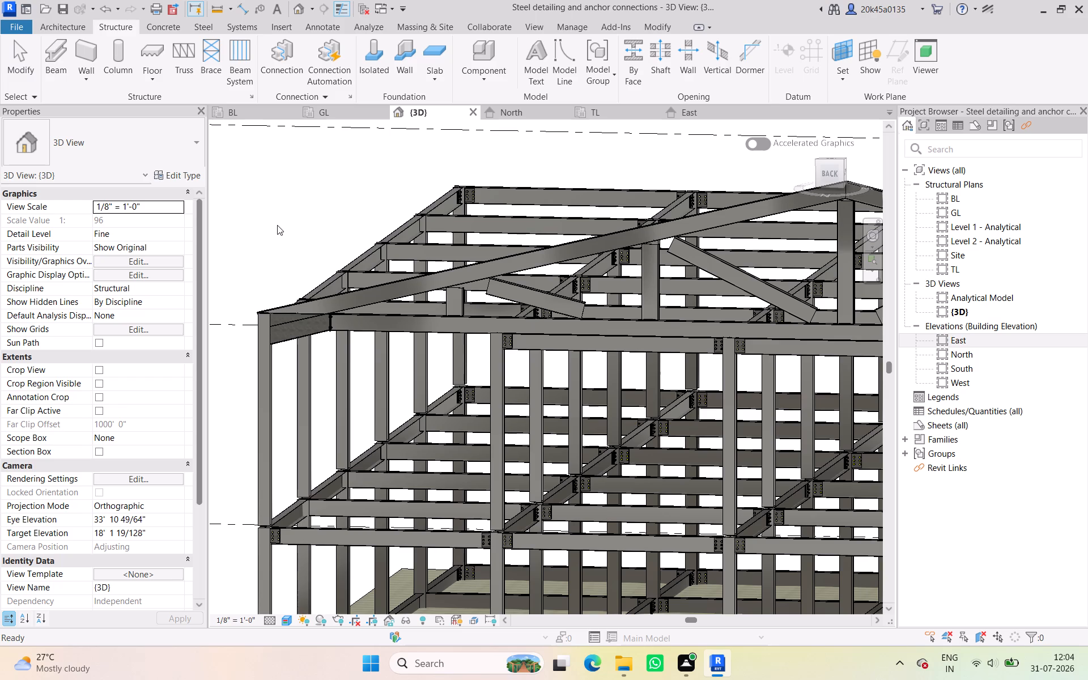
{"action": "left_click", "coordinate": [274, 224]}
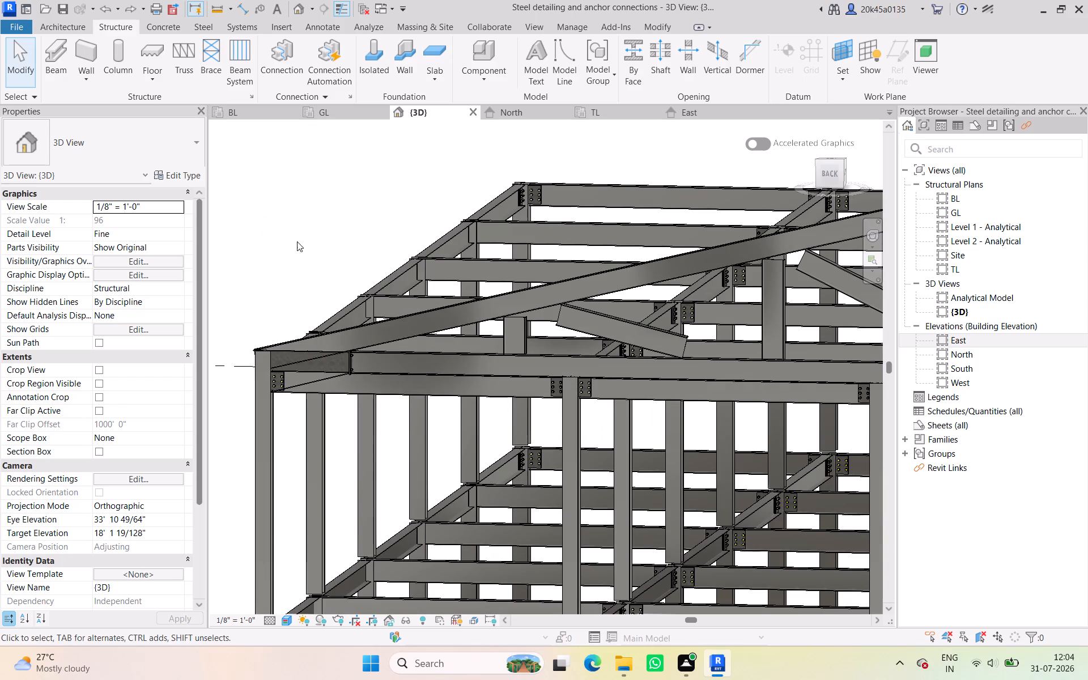
Place a Generic Connection between the W10X49 column next to the corner column and the truss's W14X30 bottom chord.
{"action": "left_click", "coordinate": [488, 362]}
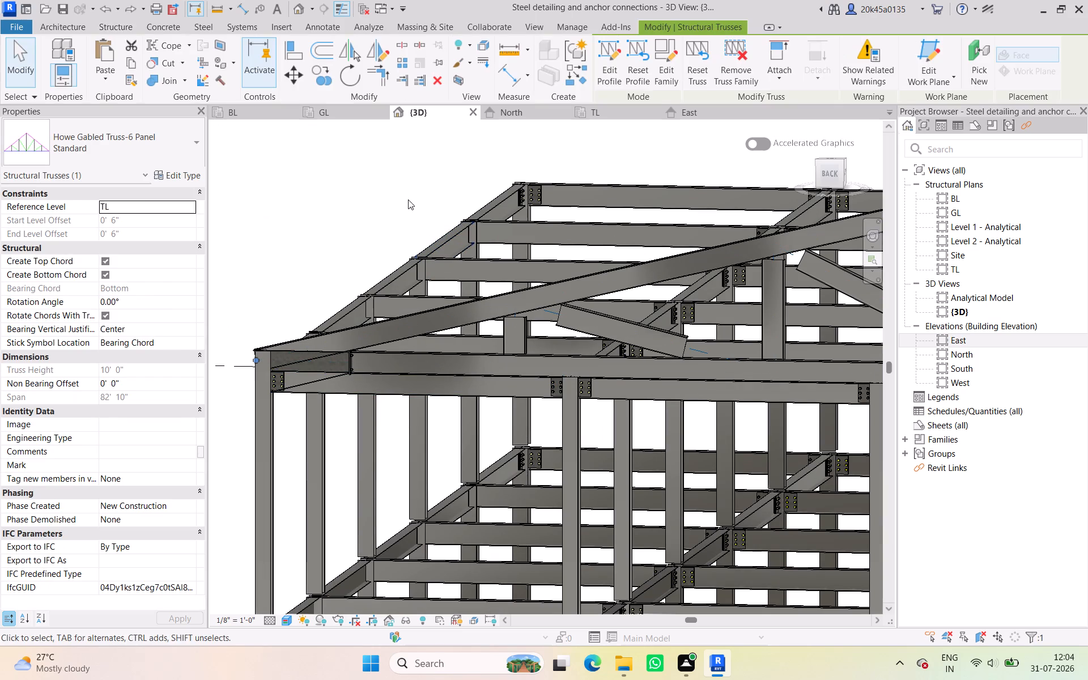
{"action": "left_click", "coordinate": [420, 198]}
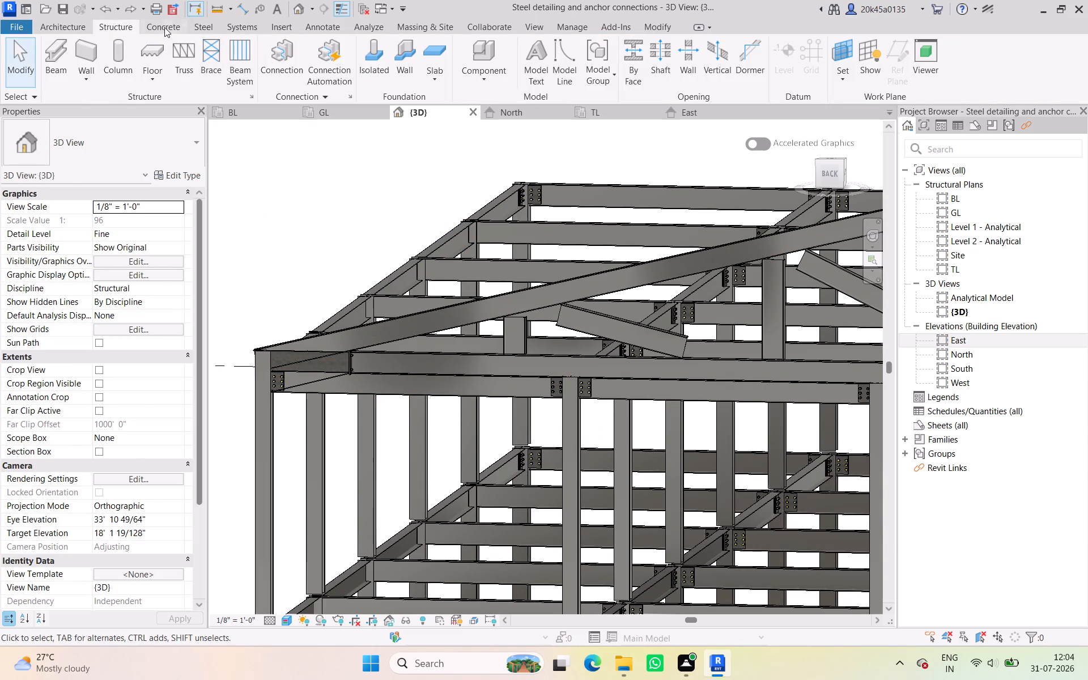
{"action": "left_click", "coordinate": [279, 65]}
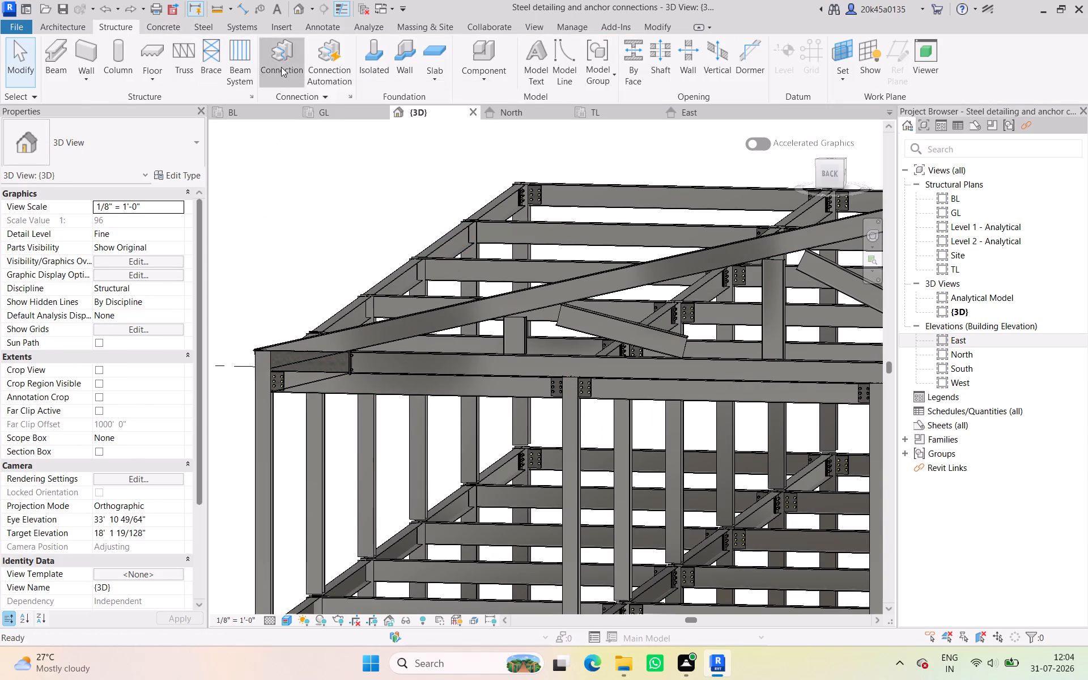
{"action": "left_click", "coordinate": [577, 434]}
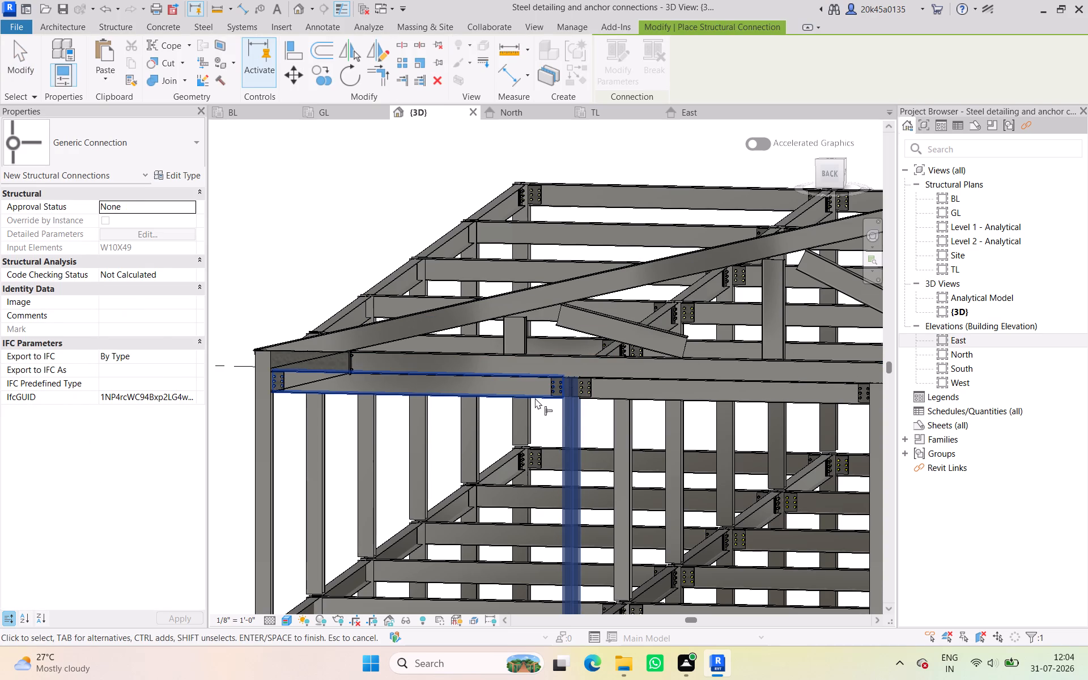
{"action": "left_click", "coordinate": [526, 359], "text": "ctrl"}
{"action": "key", "text": "Return"}
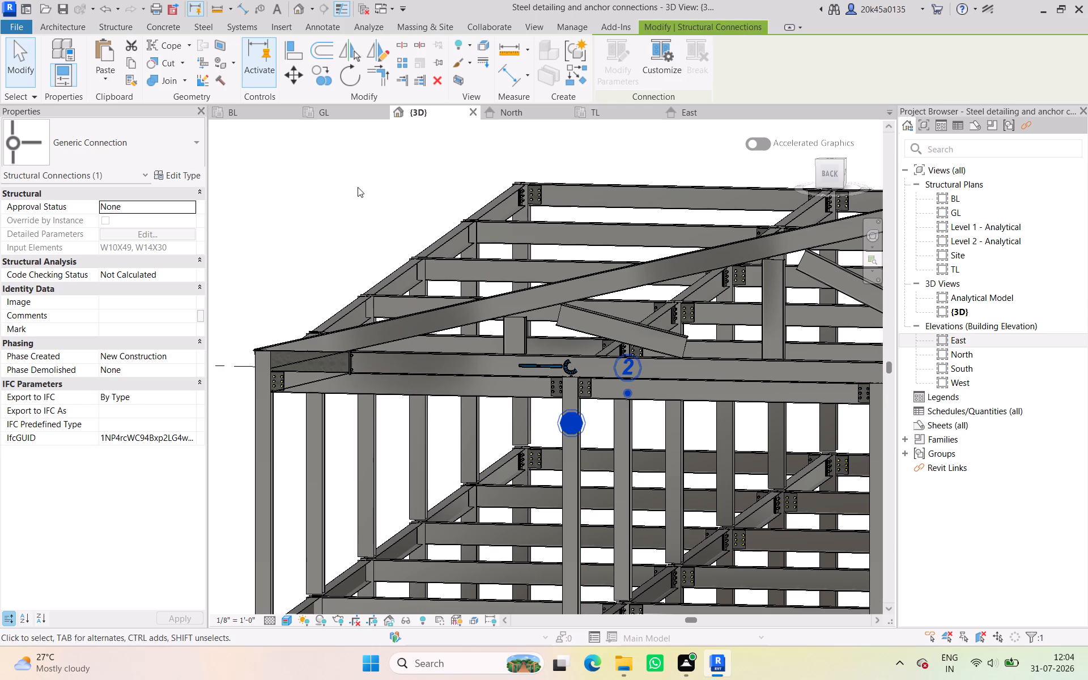
Inspect the generic connection at the truss's bottom chord and the haunch connection at the corner column.
{"action": "scroll", "coordinate": [639, 350], "scroll_direction": "down", "scroll_amount": 1}
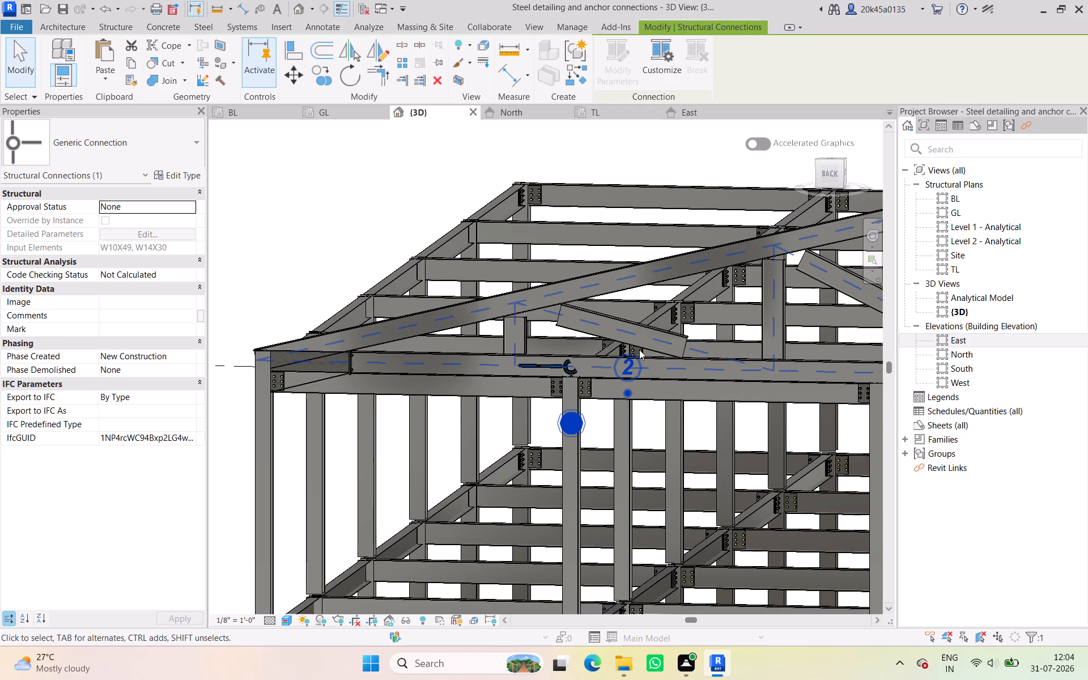
{"action": "scroll", "coordinate": [639, 350], "scroll_direction": "down", "scroll_amount": 1}
{"action": "middle_click_drag", "start_coordinate": [631, 351], "coordinate": [459, 341]}
{"action": "middle_click_drag", "start_coordinate": [568, 385], "coordinate": [598, 383], "text": "shift"}
{"action": "scroll", "coordinate": [585, 373], "scroll_direction": "down", "scroll_amount": 2}
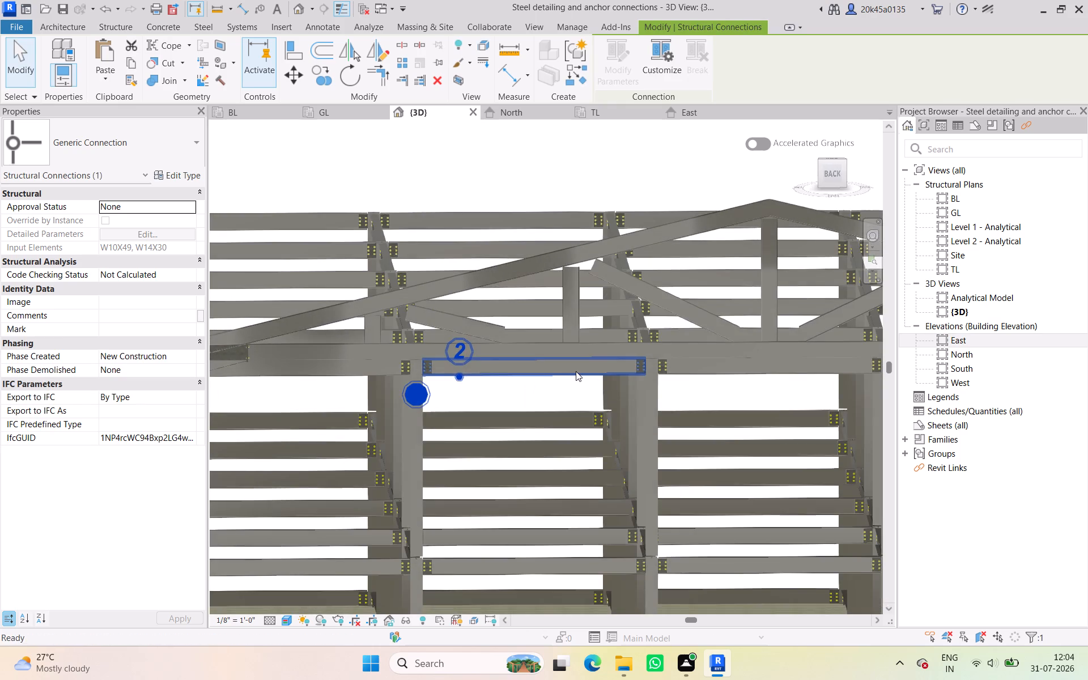
{"action": "middle_click_drag", "start_coordinate": [589, 380], "coordinate": [697, 372]}
{"action": "scroll", "coordinate": [352, 279], "scroll_direction": "up", "scroll_amount": 4}
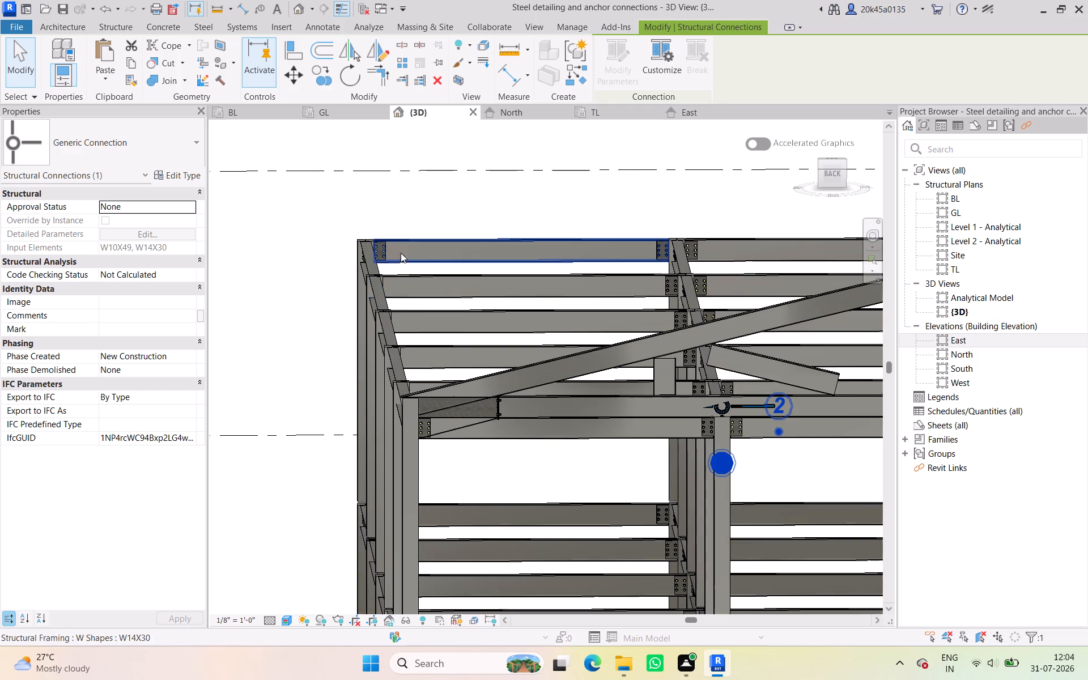
{"action": "left_click_drag", "start_coordinate": [476, 205], "coordinate": [485, 216]}
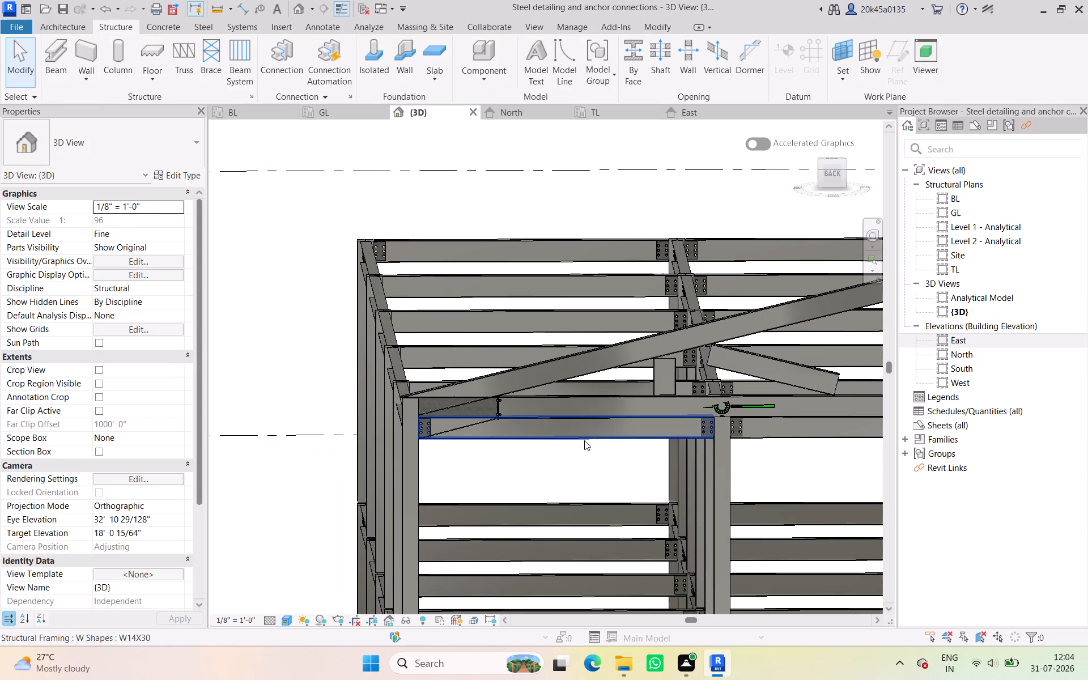
{"action": "middle_click_drag", "start_coordinate": [583, 441], "coordinate": [564, 399]}
{"action": "scroll", "coordinate": [455, 415], "scroll_direction": "up", "scroll_amount": 5}
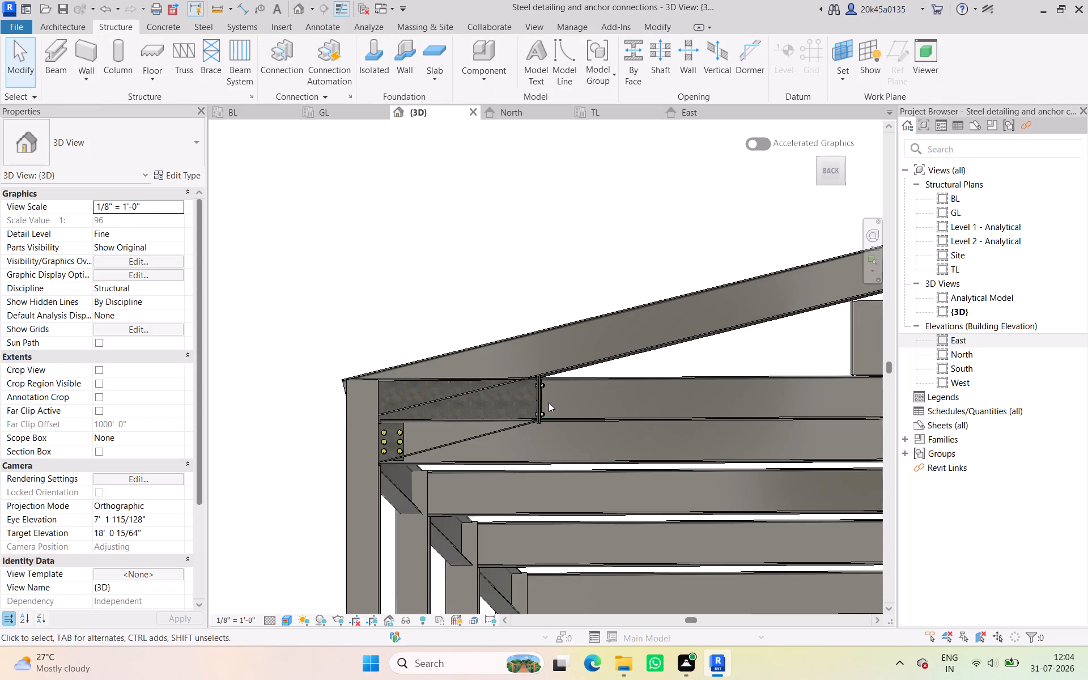
Undo the placement of the generic connection between the column and the truss's bottom chord.
{"action": "left_click", "coordinate": [538, 399]}
{"action": "scroll", "coordinate": [539, 423], "scroll_direction": "down", "scroll_amount": 4}
{"action": "middle_click_drag", "start_coordinate": [527, 417], "coordinate": [407, 374]}
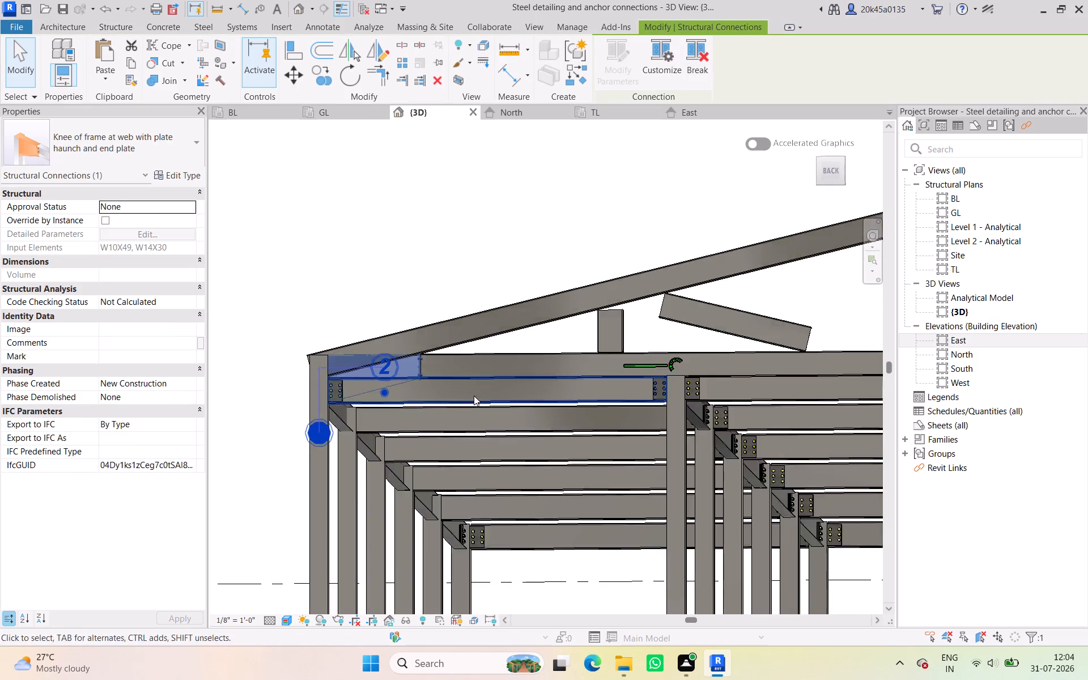
{"action": "scroll", "coordinate": [475, 397], "scroll_direction": "down", "scroll_amount": 2}
{"action": "middle_click_drag", "start_coordinate": [487, 431], "coordinate": [513, 477], "text": "shift"}
{"action": "scroll", "coordinate": [590, 368], "scroll_direction": "up", "scroll_amount": 2}
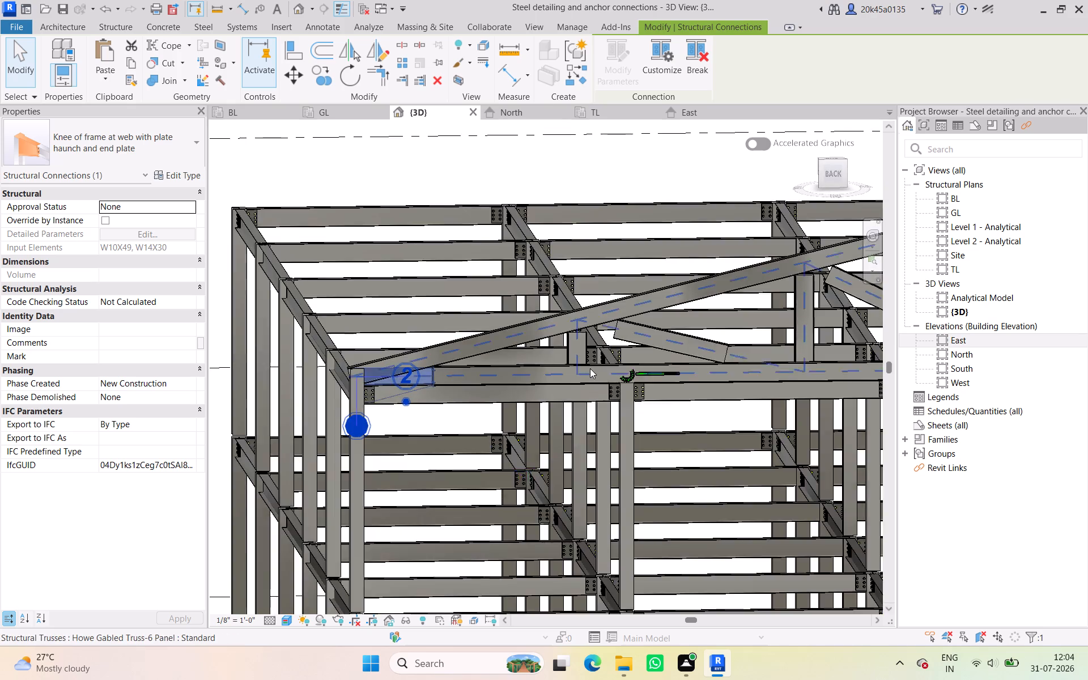
{"action": "scroll", "coordinate": [590, 368], "scroll_direction": "up", "scroll_amount": 2}
{"action": "scroll", "coordinate": [592, 369], "scroll_direction": "down", "scroll_amount": 3}
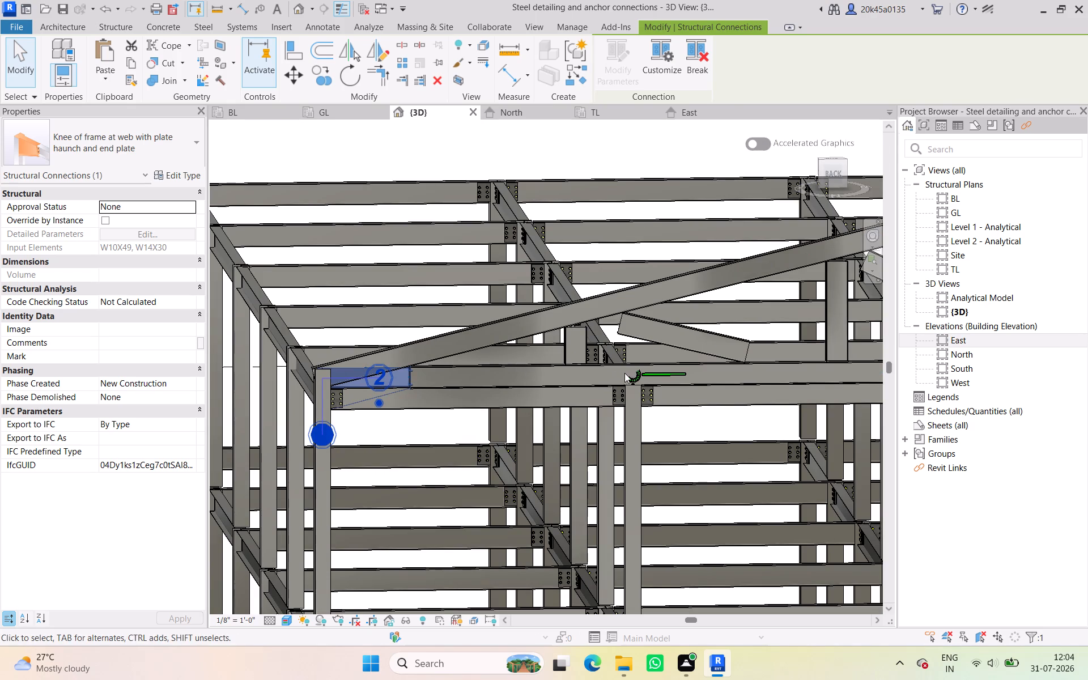
{"action": "key", "text": "ctrl+z"}
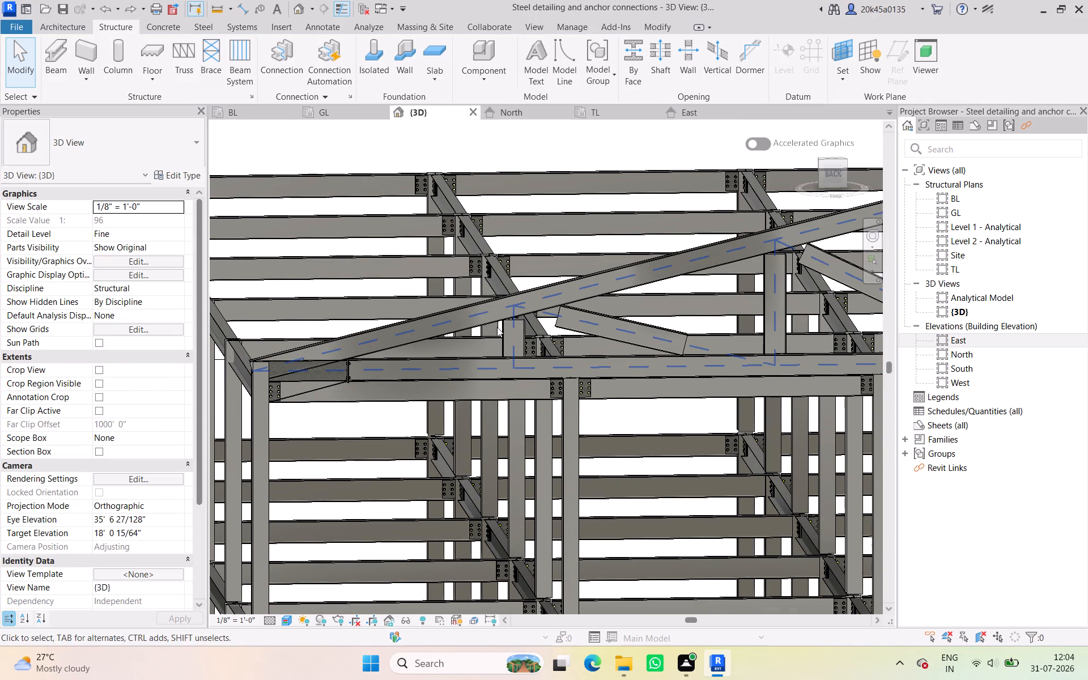
Delete the Howe Gabled Truss-6 Panel above the end frame.
{"action": "left_click", "coordinate": [491, 305]}
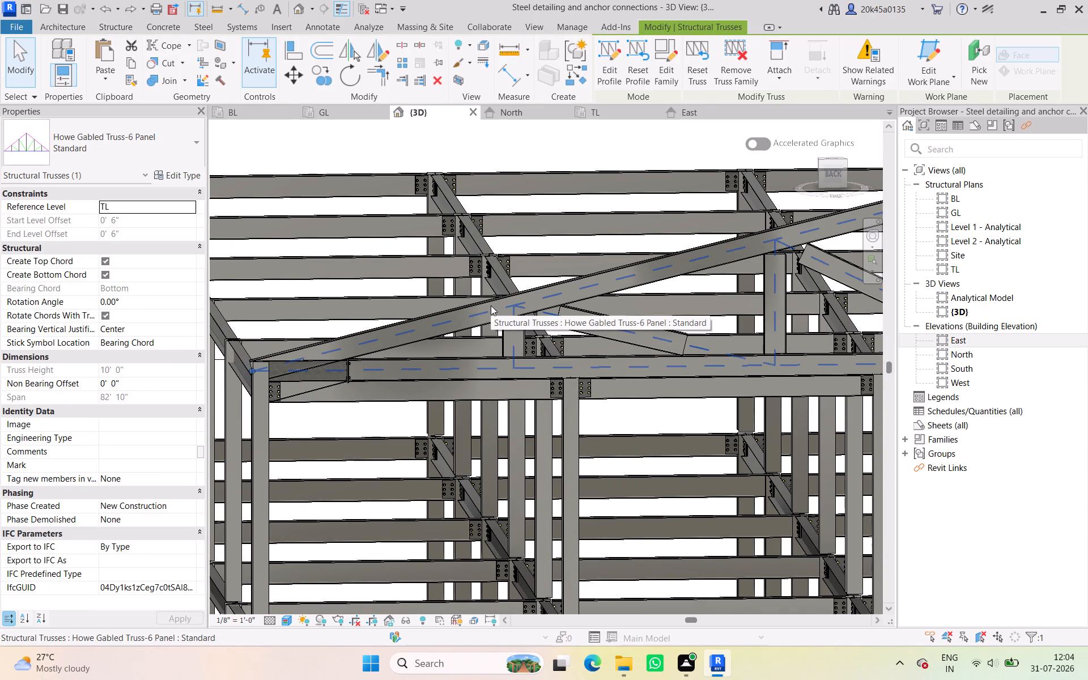
{"action": "key", "text": "Delete"}
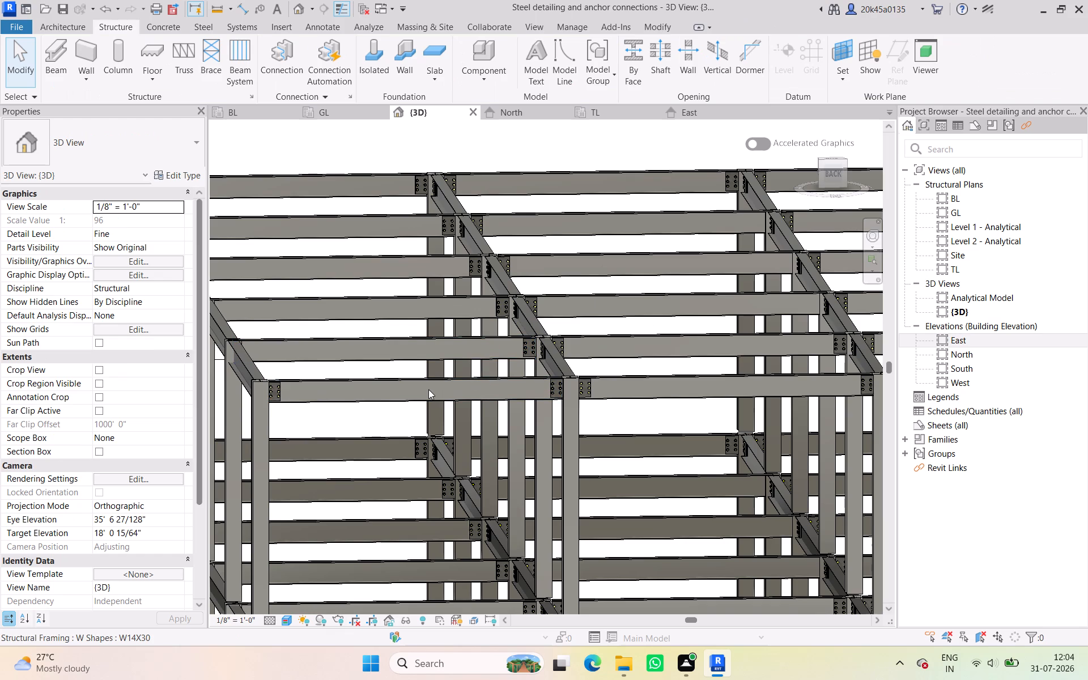
Change the top beam's Shear splice plate 2 connection at the corner column to Knee of frame at web with plate haunch and end plate.
{"action": "middle_click_drag", "start_coordinate": [439, 422], "coordinate": [427, 403]}
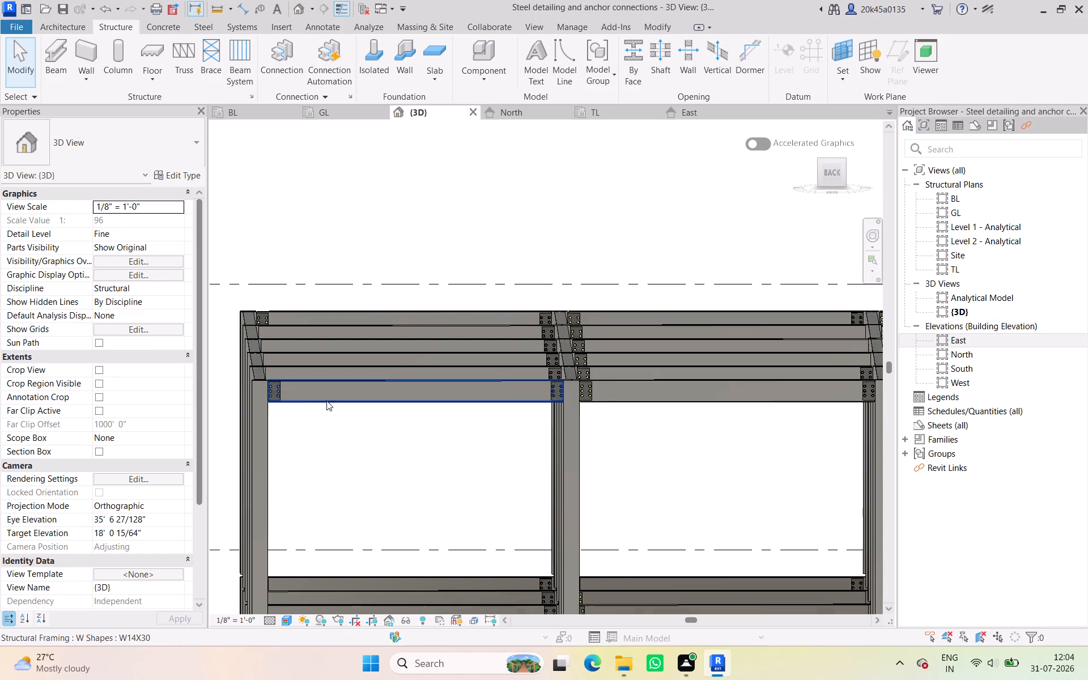
{"action": "scroll", "coordinate": [314, 399], "scroll_direction": "up", "scroll_amount": 3}
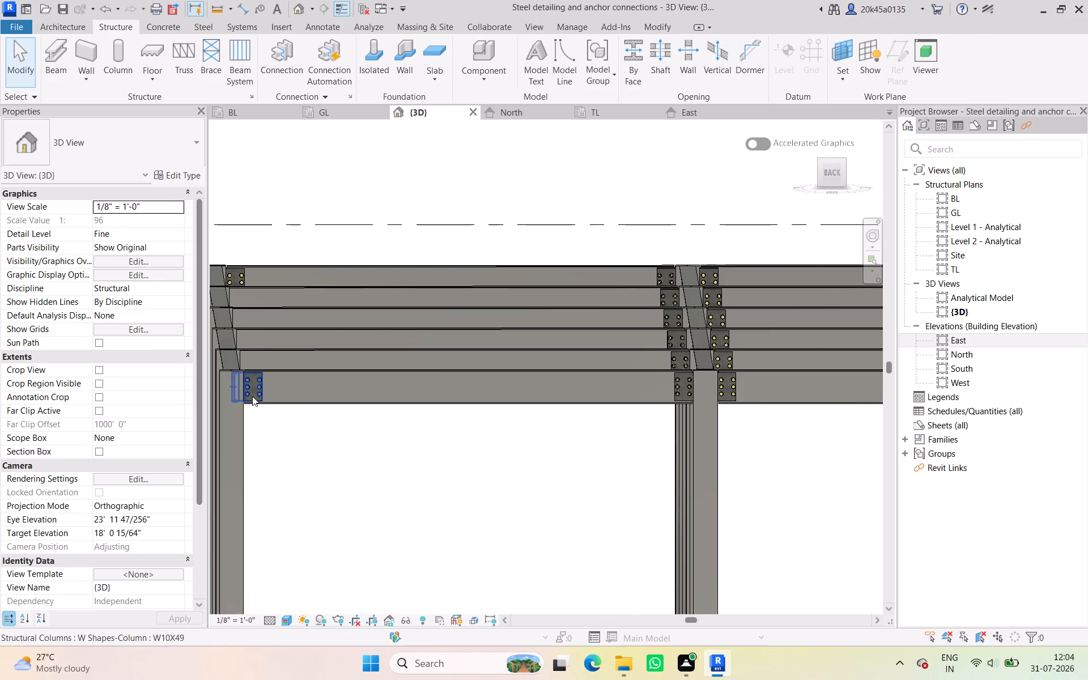
{"action": "left_click", "coordinate": [256, 386]}
{"action": "left_click", "coordinate": [121, 145]}
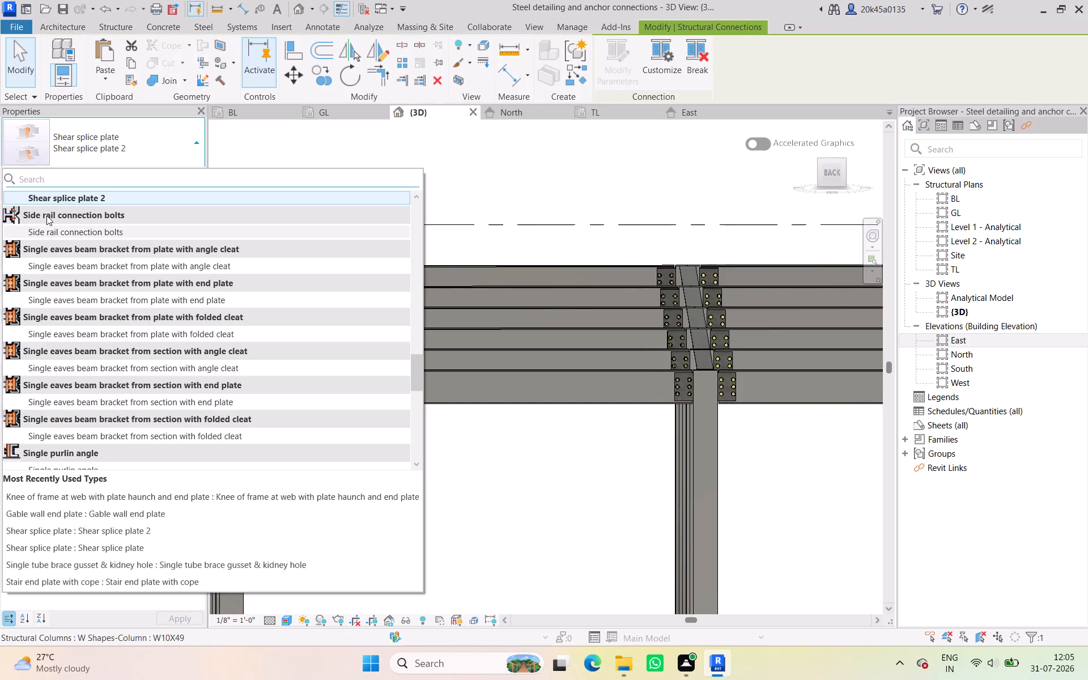
{"action": "scroll", "coordinate": [54, 234], "scroll_direction": "up", "scroll_amount": 2}
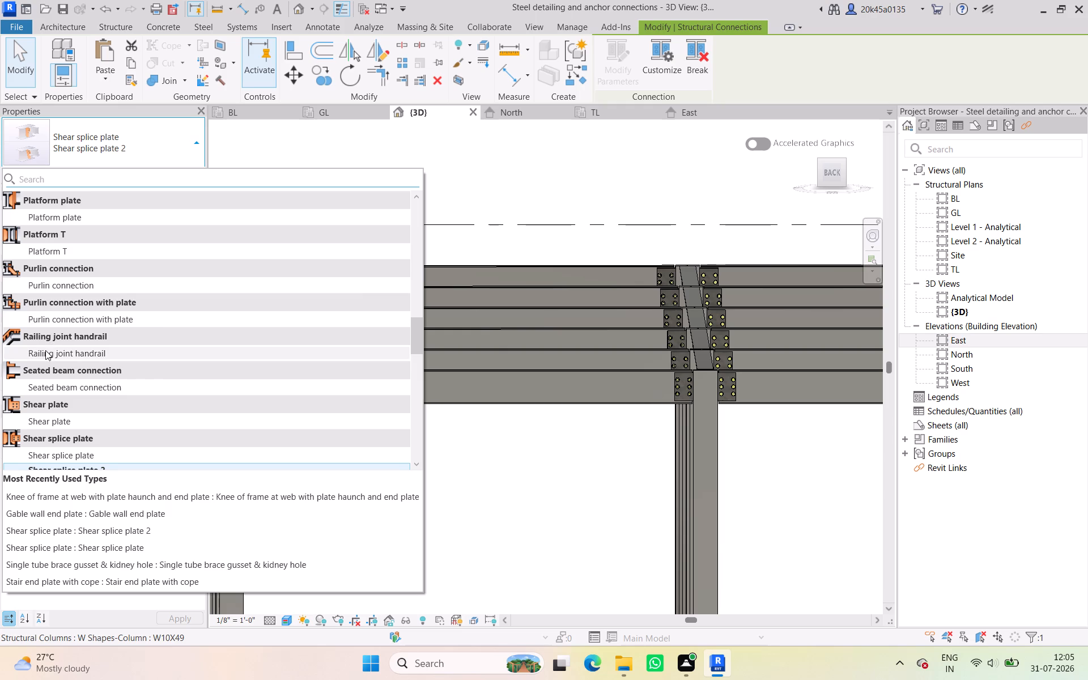
{"action": "scroll", "coordinate": [49, 332], "scroll_direction": "up", "scroll_amount": 3}
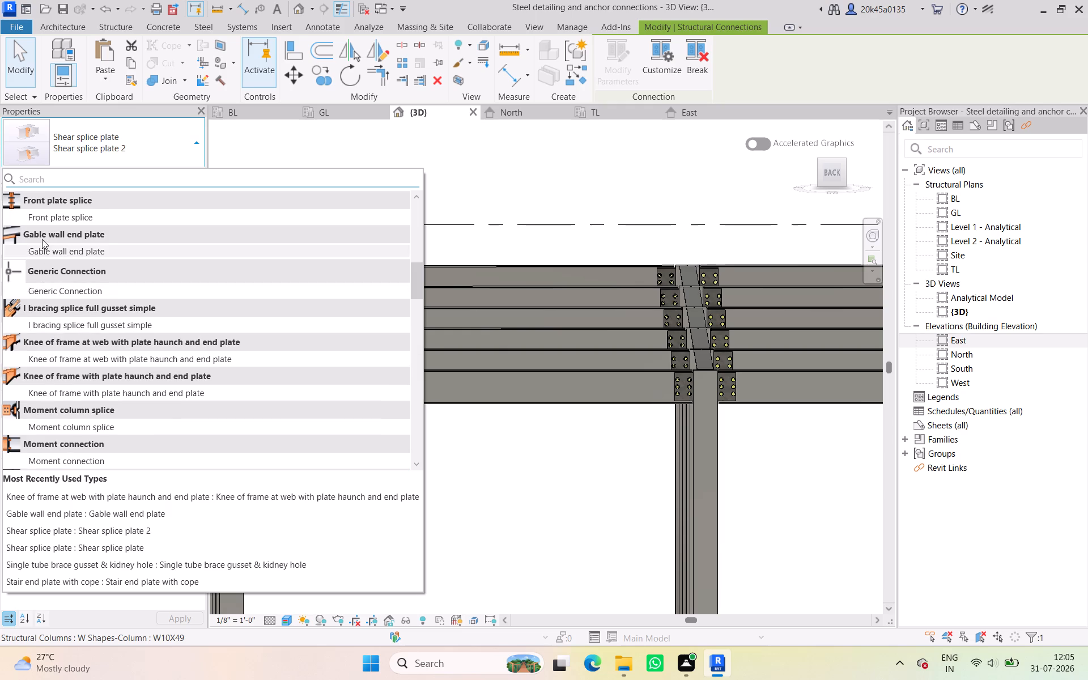
{"action": "left_click", "coordinate": [54, 359]}
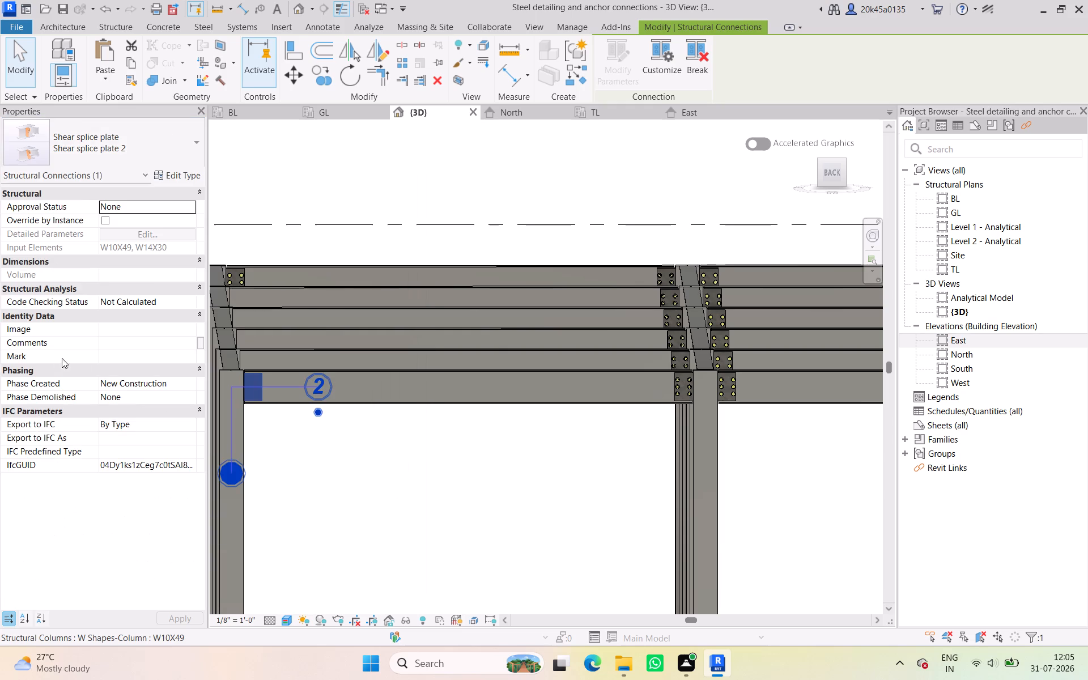
{"action": "left_click", "coordinate": [341, 456]}
Examine the haunch connection at the corner column and the neighbouring beam-to-column connections from several angles.
{"action": "scroll", "coordinate": [379, 443], "scroll_direction": "down", "scroll_amount": 3}
{"action": "middle_click_drag", "start_coordinate": [382, 441], "coordinate": [358, 427]}
{"action": "scroll", "coordinate": [286, 410], "scroll_direction": "up", "scroll_amount": 5}
{"action": "scroll", "coordinate": [350, 420], "scroll_direction": "down", "scroll_amount": 3}
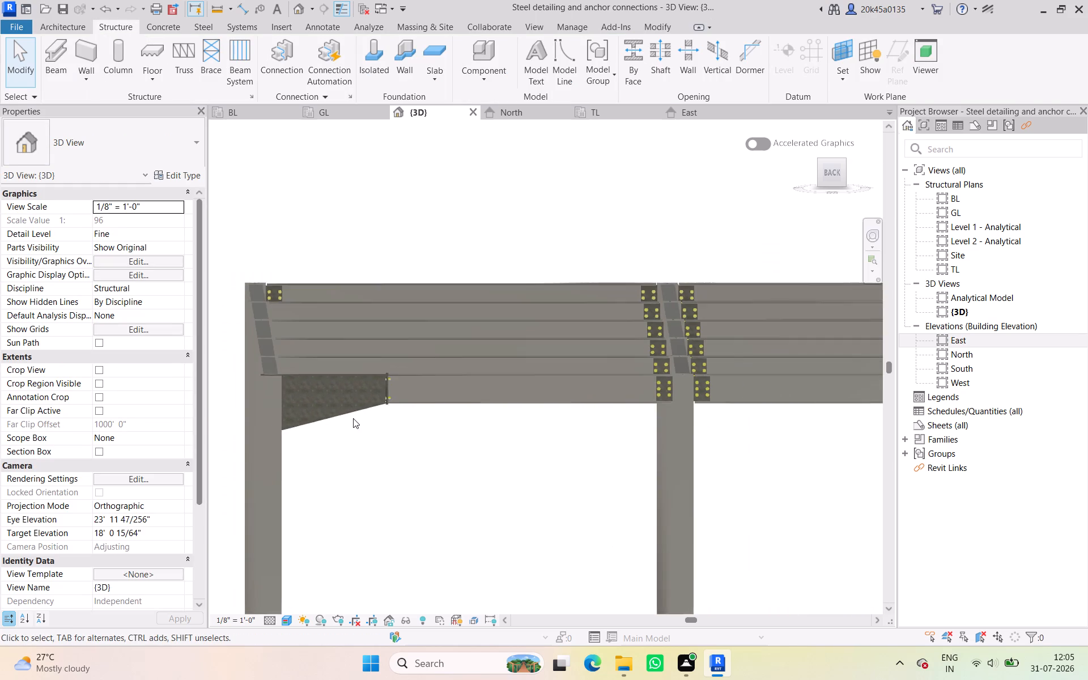
{"action": "scroll", "coordinate": [359, 417], "scroll_direction": "down", "scroll_amount": 5}
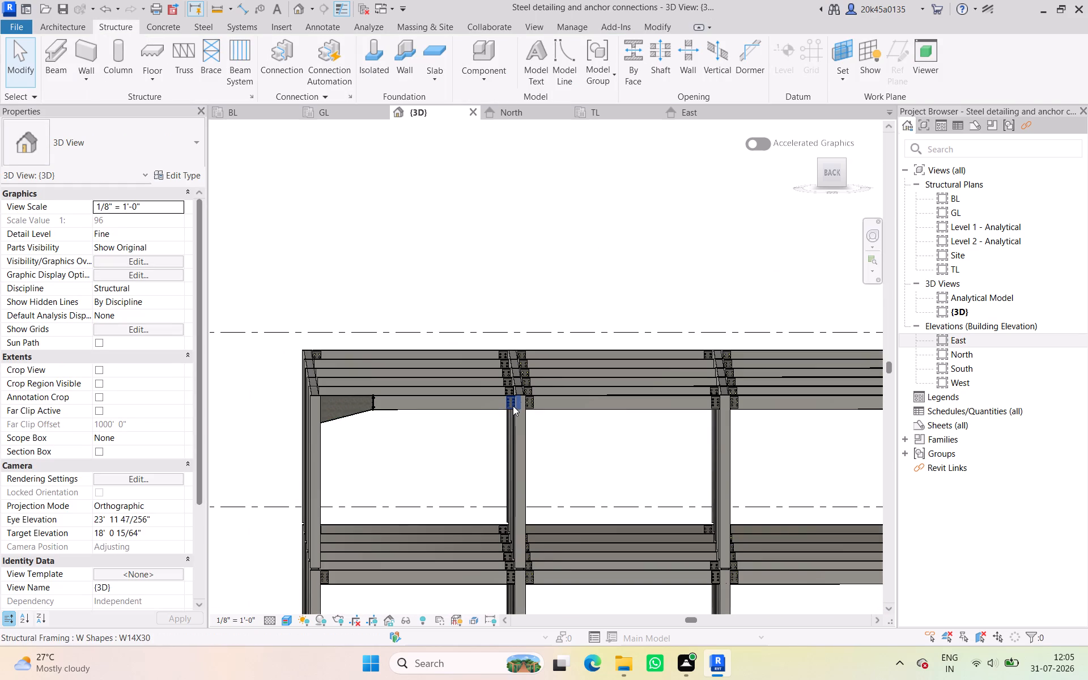
{"action": "scroll", "coordinate": [369, 399], "scroll_direction": "up", "scroll_amount": 4}
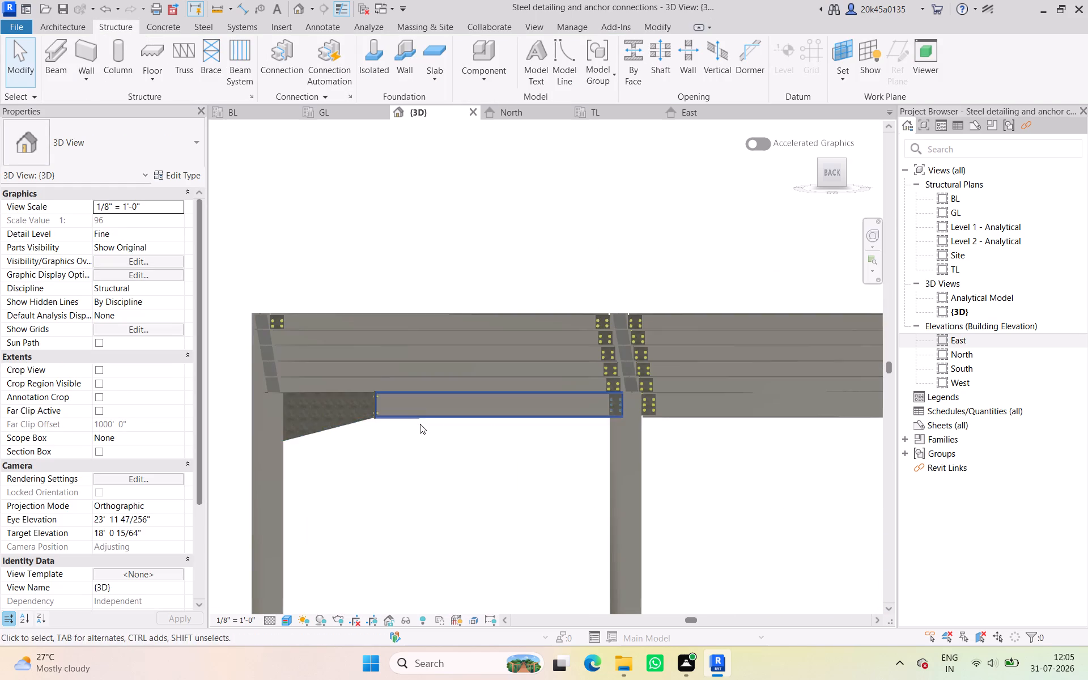
{"action": "middle_click_drag", "start_coordinate": [414, 454], "coordinate": [279, 538], "text": "shift"}
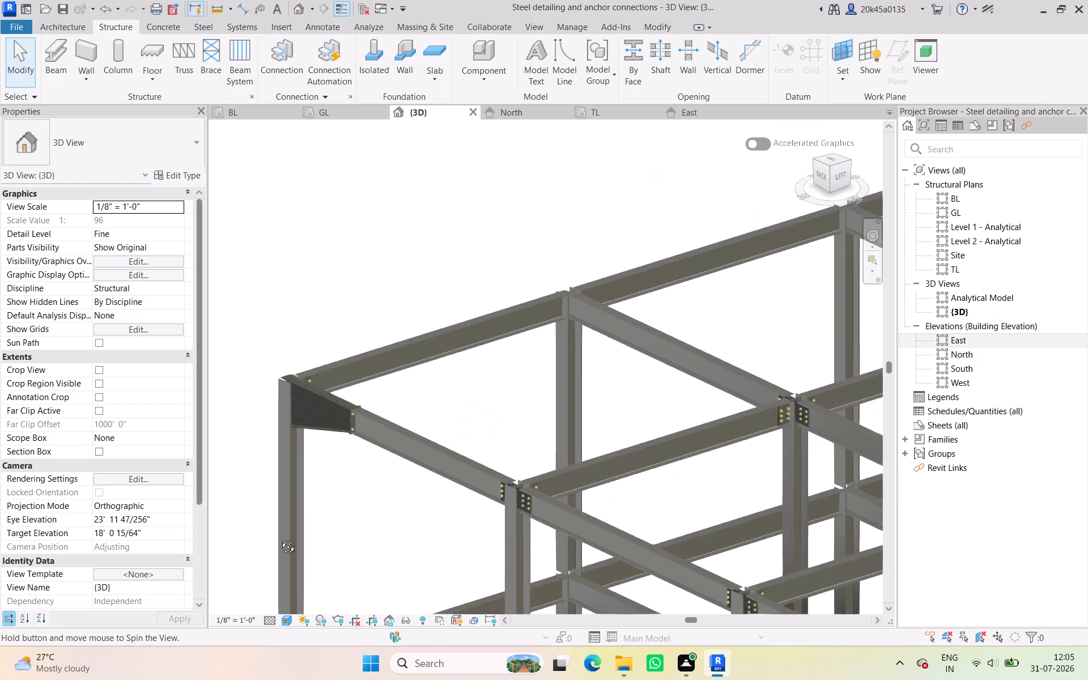
{"action": "middle_click_drag", "start_coordinate": [279, 538], "coordinate": [483, 502], "text": "shift"}
{"action": "scroll", "coordinate": [468, 485], "scroll_direction": "down", "scroll_amount": 4}
{"action": "middle_click_drag", "start_coordinate": [452, 463], "coordinate": [433, 402]}
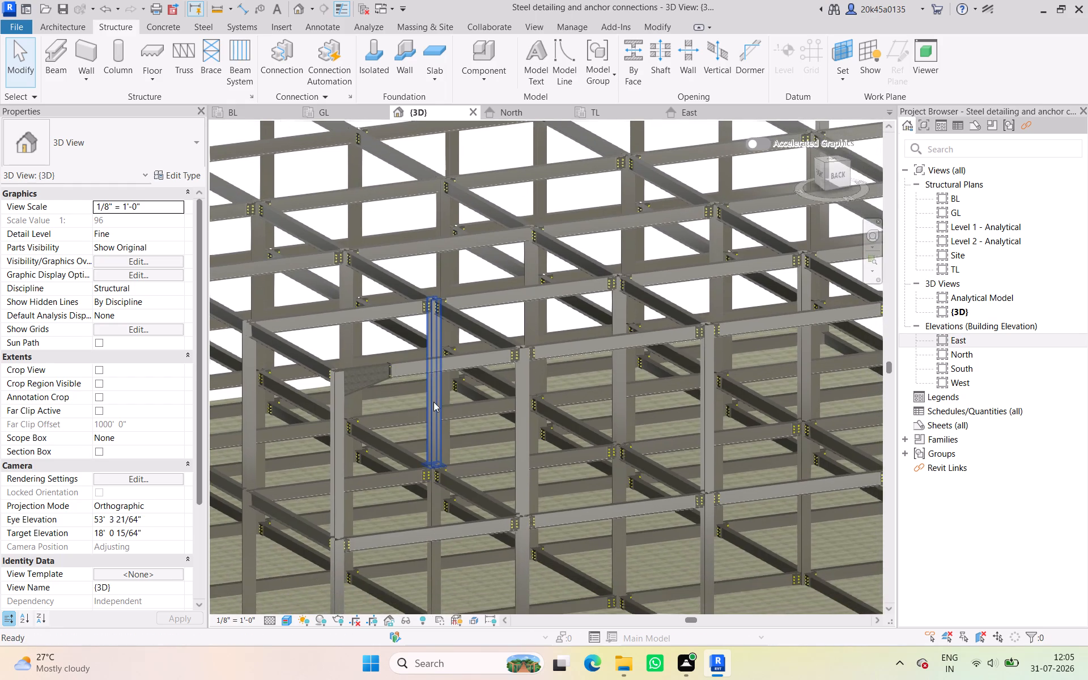
{"action": "scroll", "coordinate": [441, 404], "scroll_direction": "down", "scroll_amount": 2}
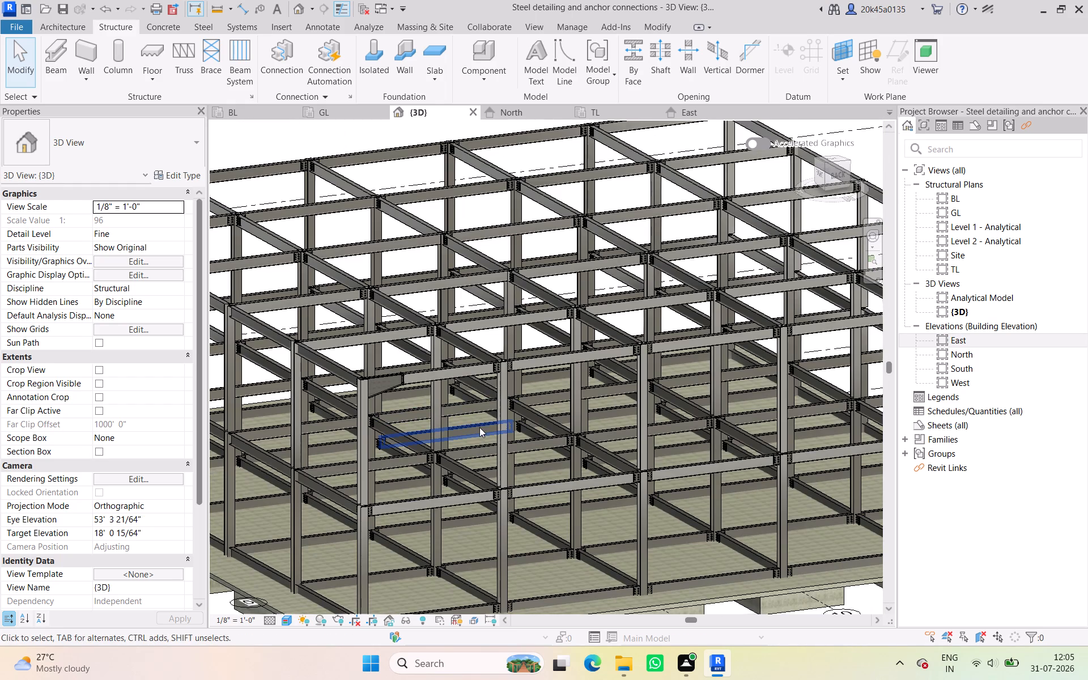
{"action": "middle_click_drag", "start_coordinate": [477, 425], "coordinate": [459, 354]}
{"action": "middle_click_drag", "start_coordinate": [521, 392], "coordinate": [522, 375], "text": "shift"}
{"action": "scroll", "coordinate": [459, 366], "scroll_direction": "down", "scroll_amount": 2}
{"action": "middle_click_drag", "start_coordinate": [460, 366], "coordinate": [494, 530]}
{"action": "scroll", "coordinate": [446, 495], "scroll_direction": "up", "scroll_amount": 8}
{"action": "middle_click_drag", "start_coordinate": [424, 446], "coordinate": [390, 307]}
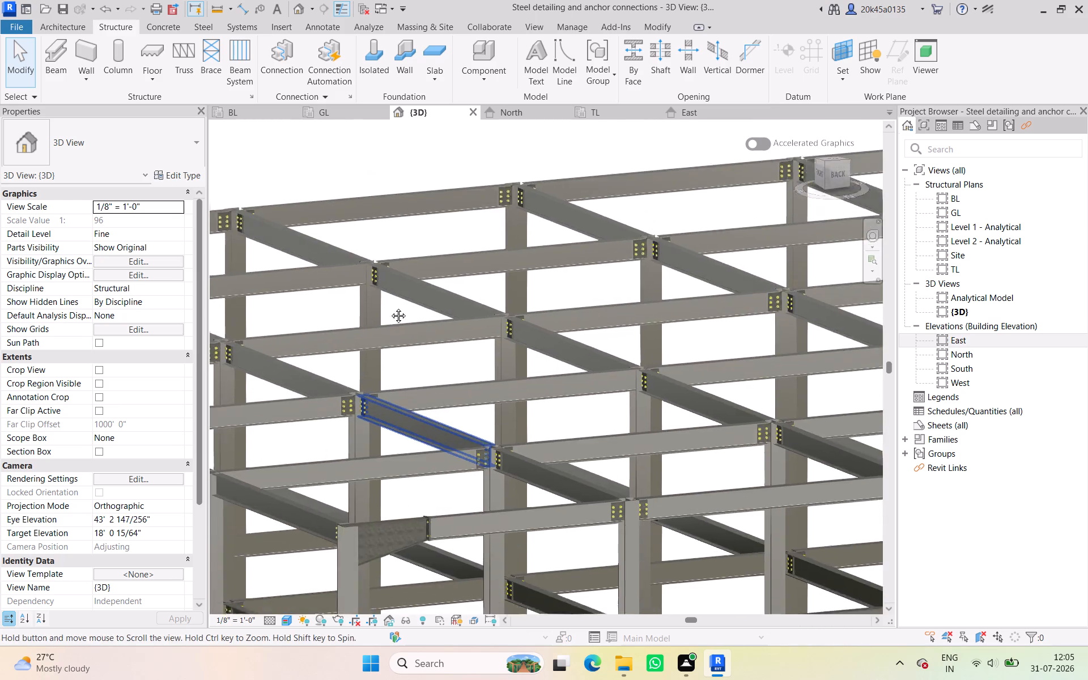
{"action": "middle_click_drag", "start_coordinate": [390, 307], "coordinate": [387, 282]}
{"action": "scroll", "coordinate": [400, 396], "scroll_direction": "up", "scroll_amount": 5}
{"action": "middle_click_drag", "start_coordinate": [400, 396], "coordinate": [432, 408]}
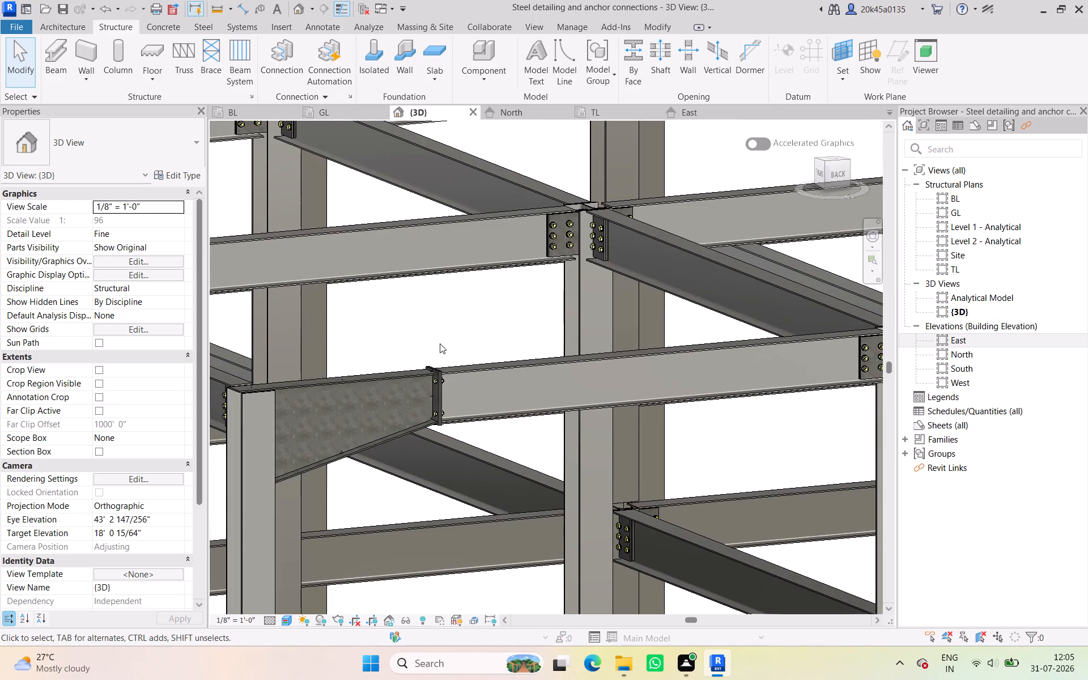
Duplicate the connection type of the corner column's haunch connection.
{"action": "left_click", "coordinate": [436, 375]}
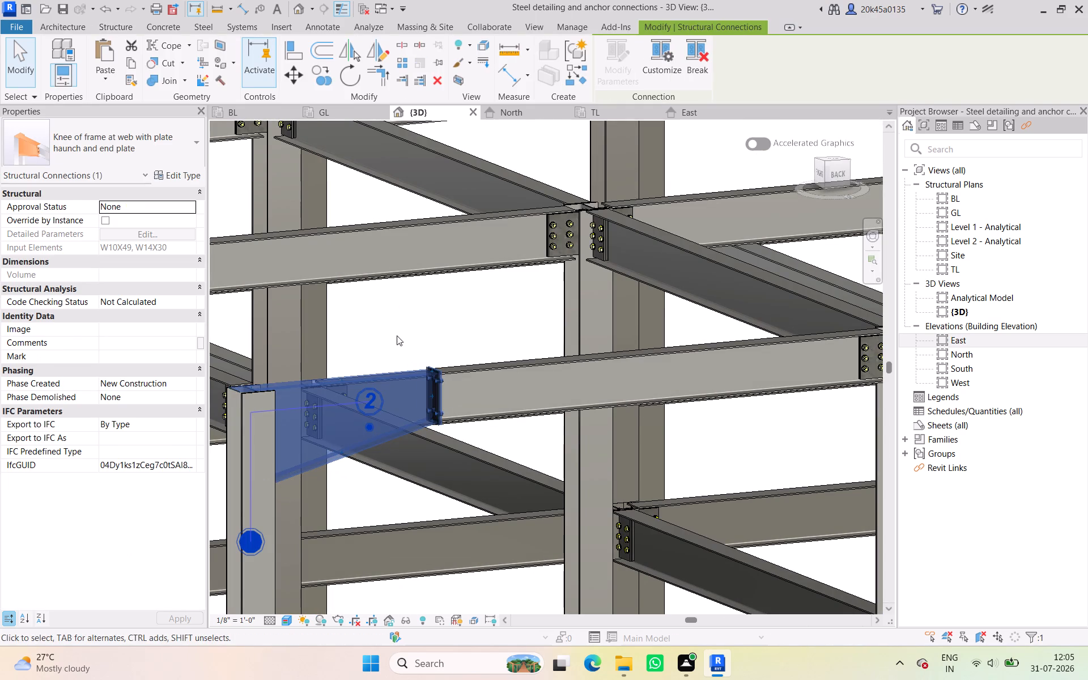
{"action": "middle_click_drag", "start_coordinate": [457, 385], "coordinate": [354, 456], "text": "shift"}
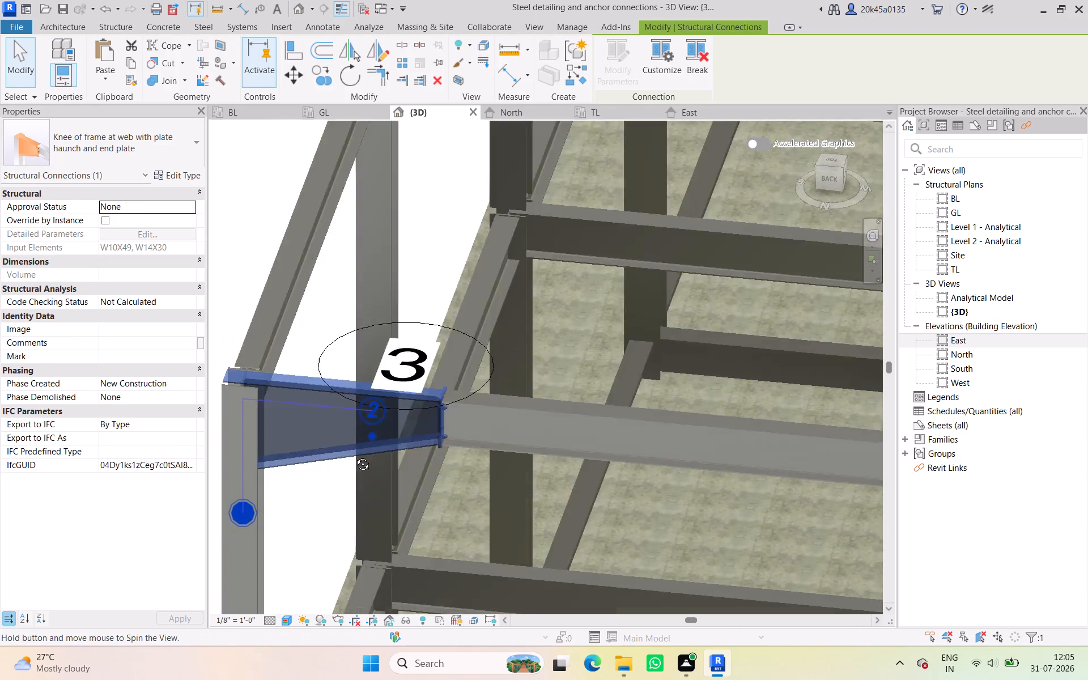
{"action": "middle_click_drag", "start_coordinate": [354, 456], "coordinate": [445, 420], "text": "shift"}
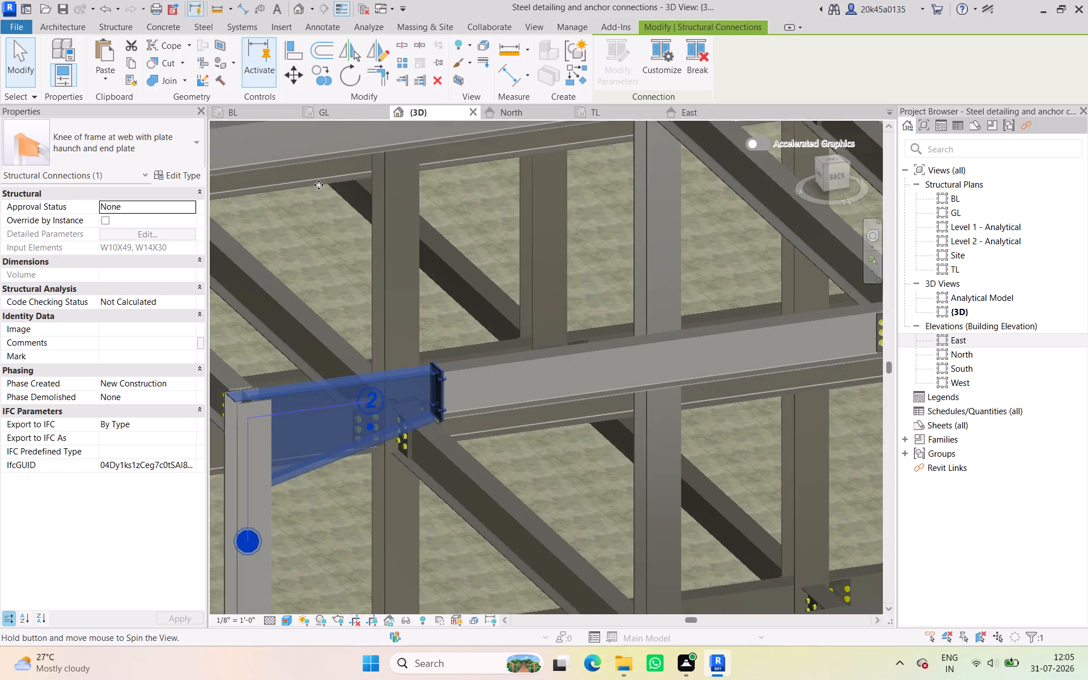
{"action": "left_click", "coordinate": [163, 177]}
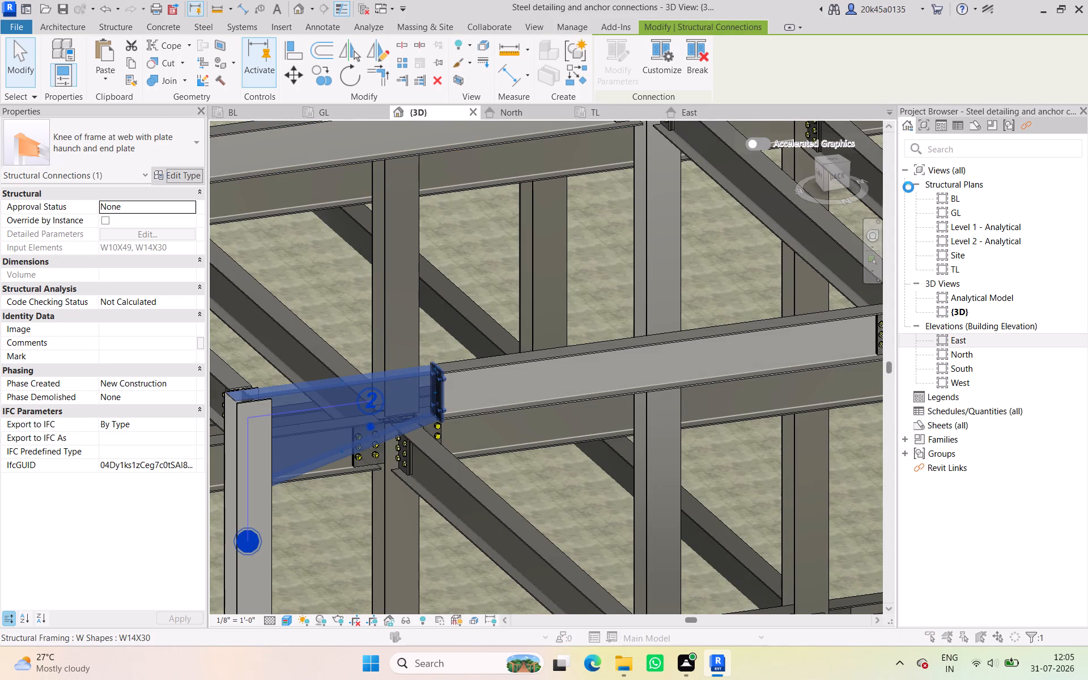
{"action": "left_click", "coordinate": [1033, 252]}
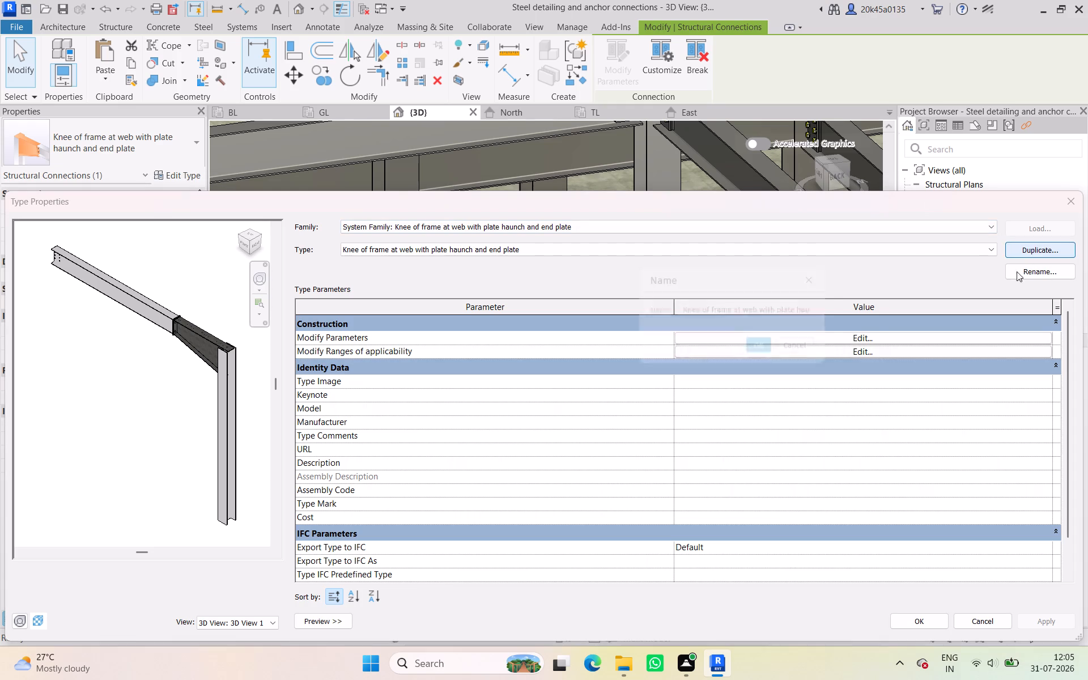
{"action": "left_click", "coordinate": [756, 350]}
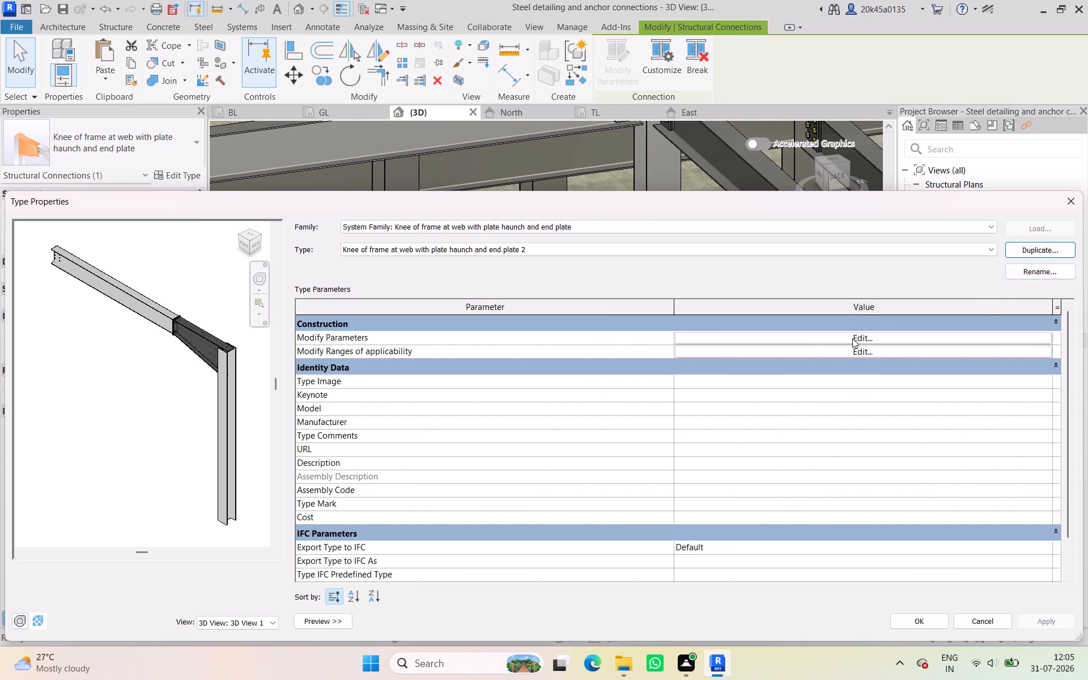
Open the duplicated haunch connection type's Modify Parameters for editing.
{"action": "left_click", "coordinate": [852, 338]}
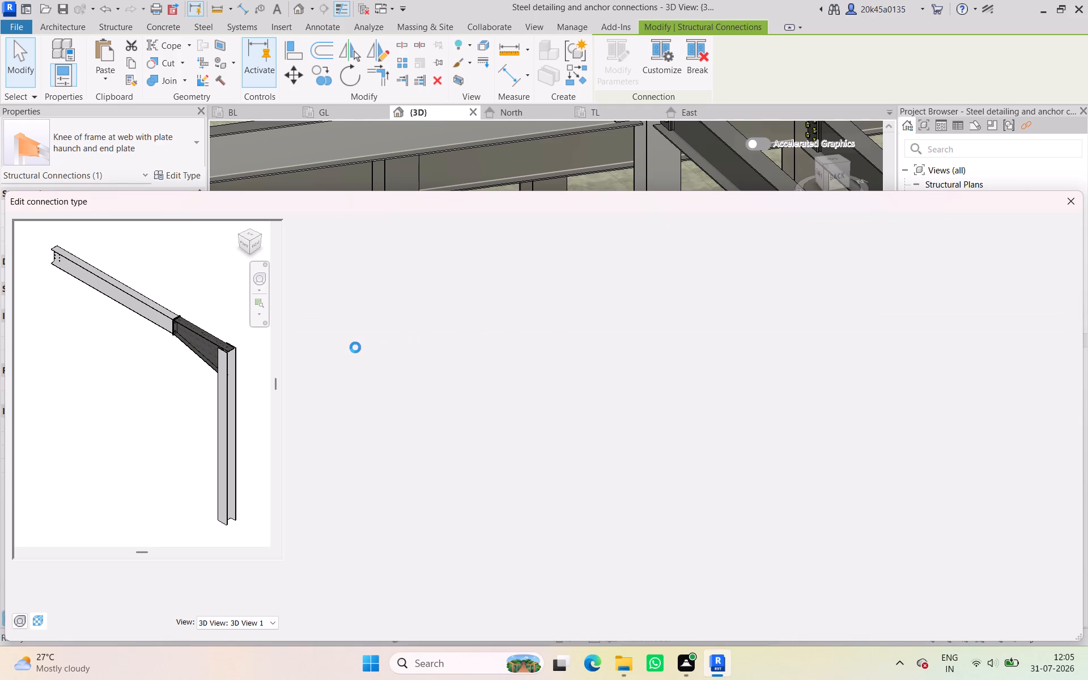
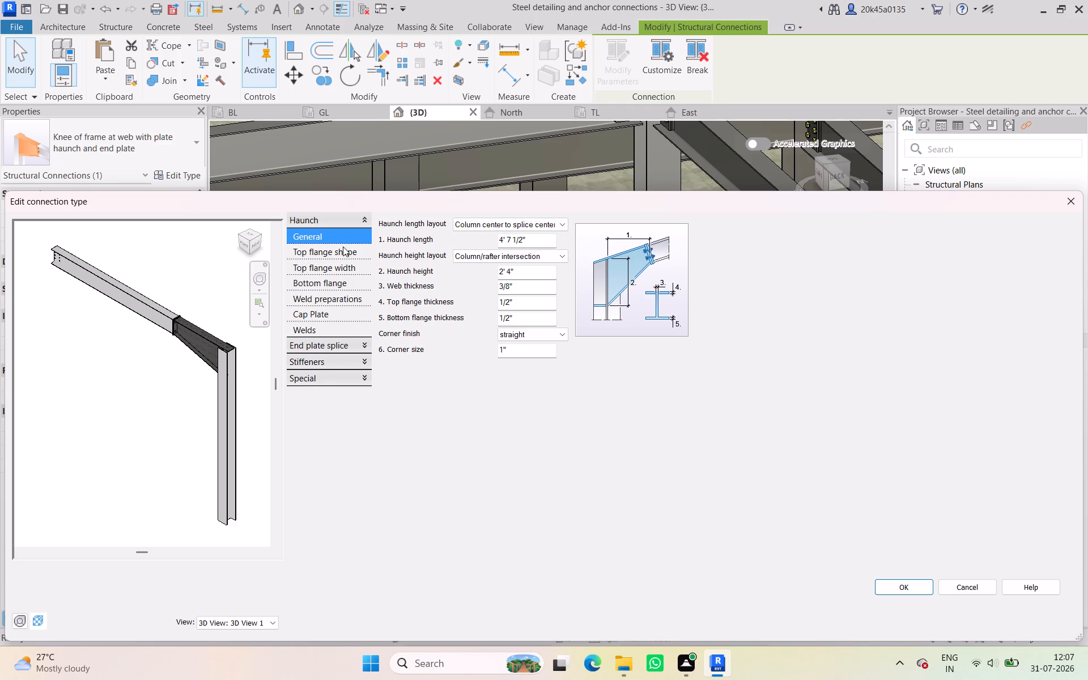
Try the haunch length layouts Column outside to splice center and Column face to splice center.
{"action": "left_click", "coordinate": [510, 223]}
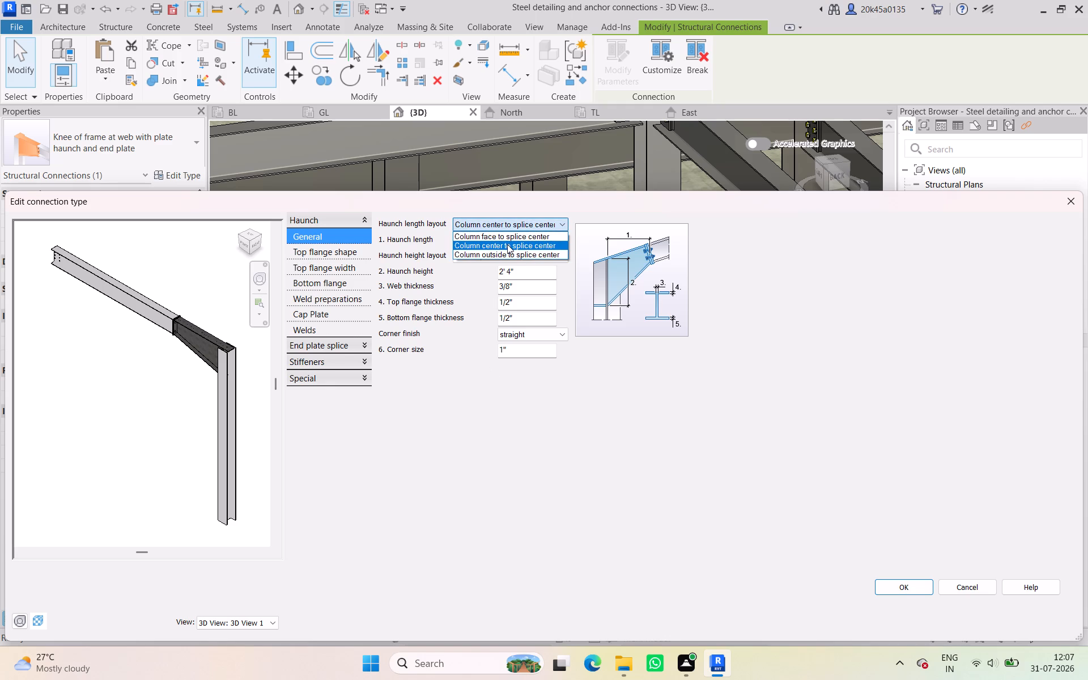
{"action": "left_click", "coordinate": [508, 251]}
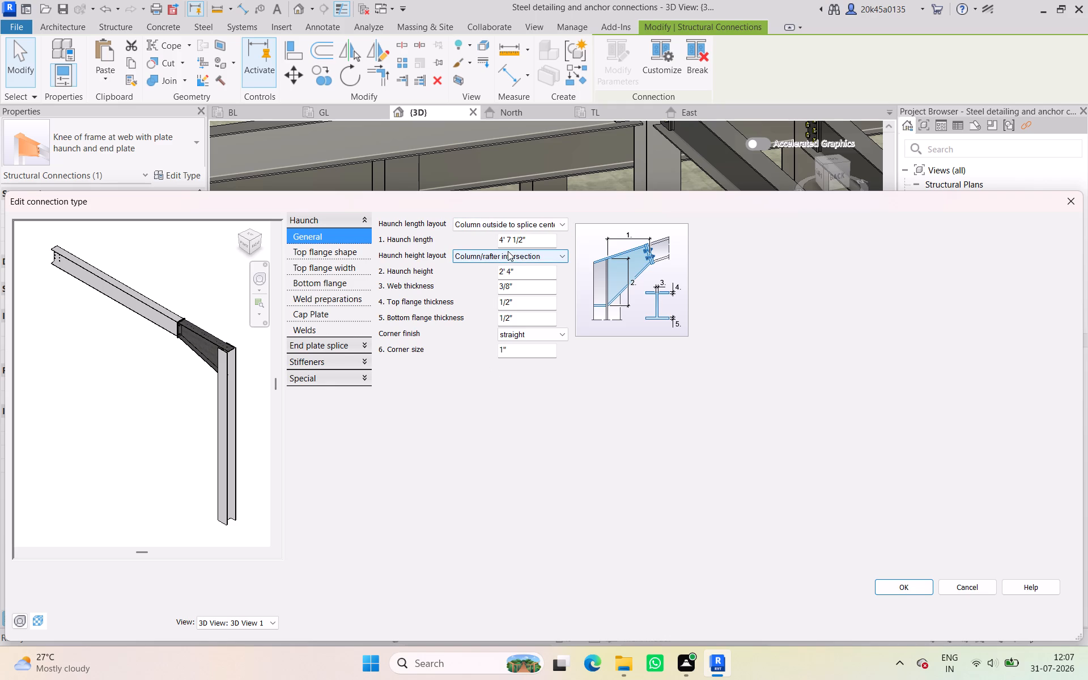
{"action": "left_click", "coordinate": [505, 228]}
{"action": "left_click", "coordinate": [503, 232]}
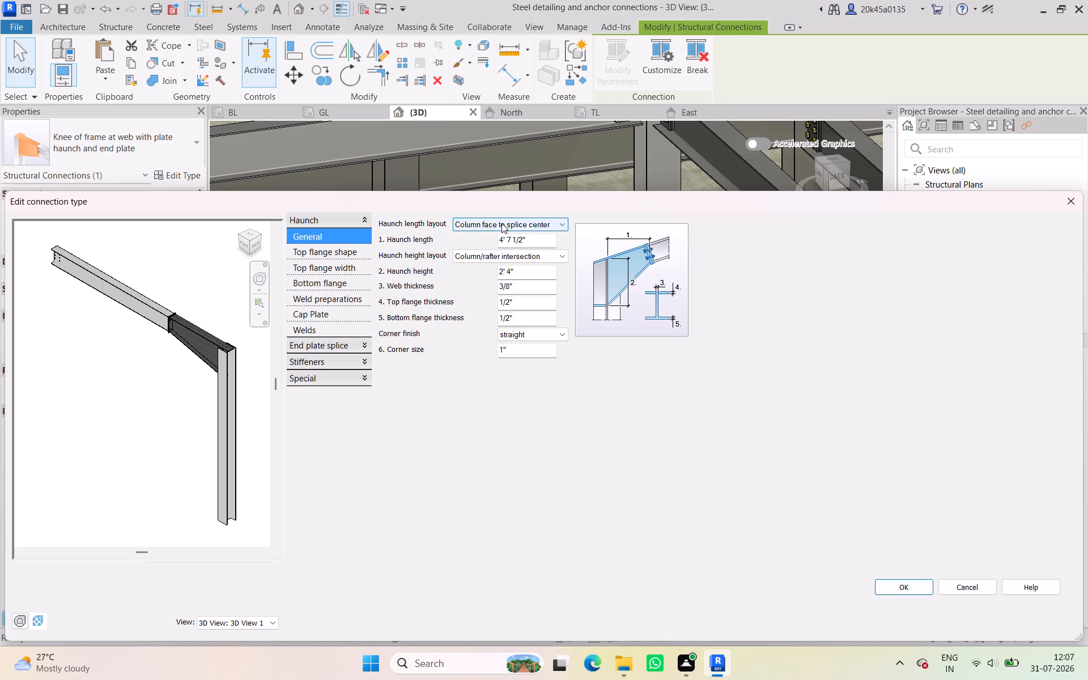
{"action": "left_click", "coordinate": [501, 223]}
Examine the haunch, end plate splice and column in the connection preview from several angles.
{"action": "scroll", "coordinate": [182, 361], "scroll_direction": "down", "scroll_amount": 2}
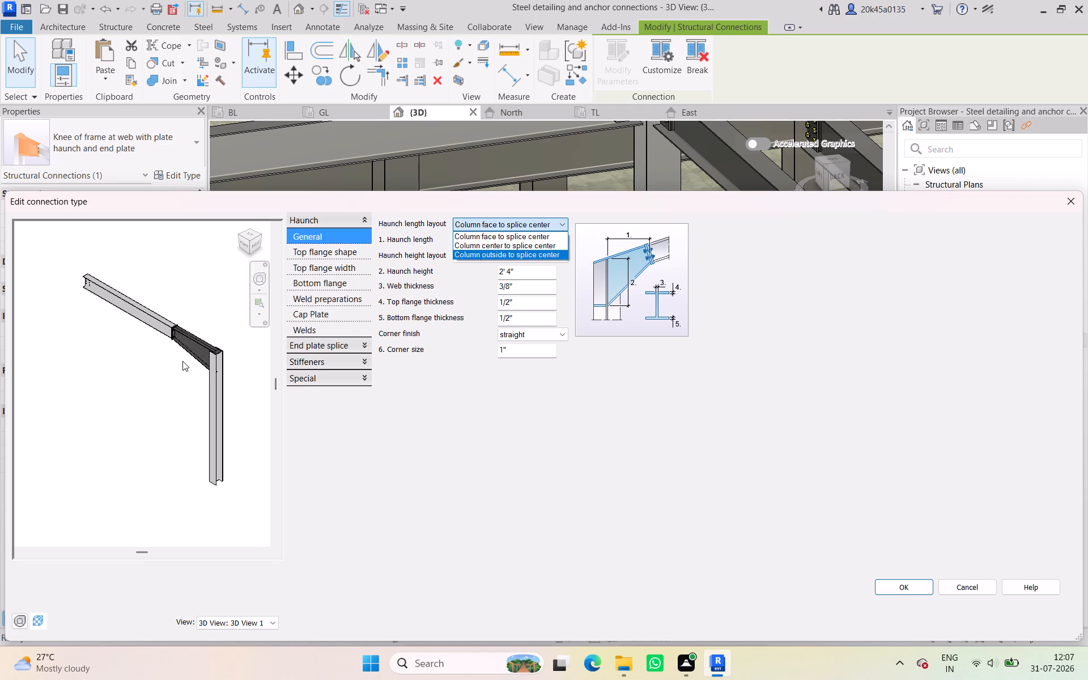
{"action": "middle_click_drag", "start_coordinate": [232, 357], "coordinate": [33, 384], "text": "shift"}
{"action": "scroll", "coordinate": [197, 405], "scroll_direction": "down", "scroll_amount": 2}
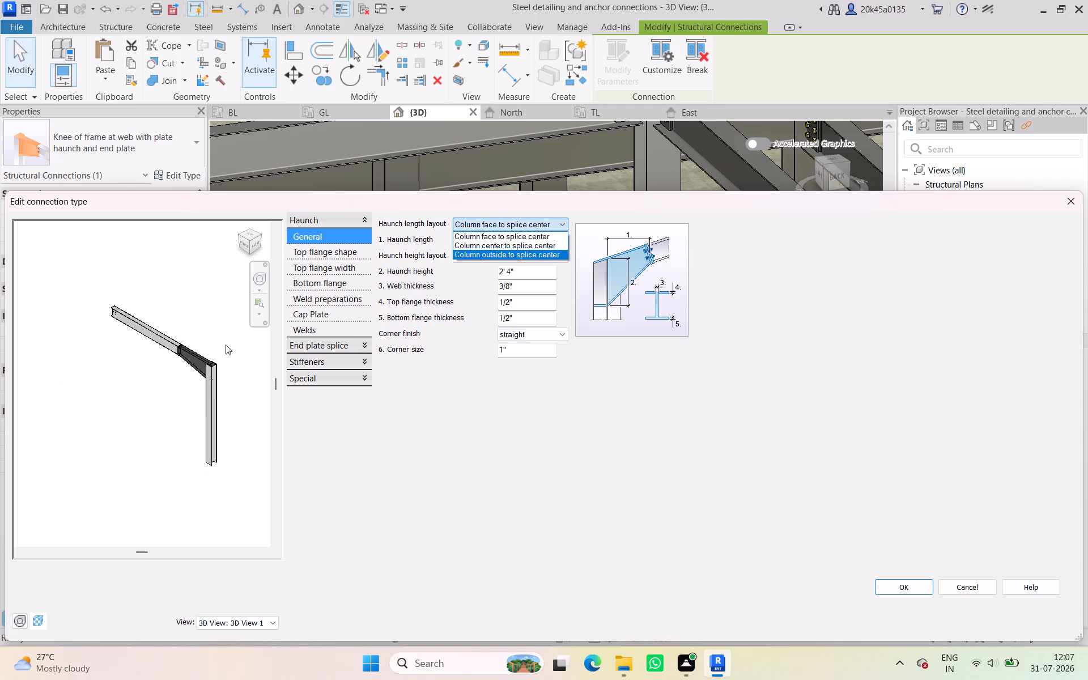
{"action": "middle_click_drag", "start_coordinate": [225, 333], "coordinate": [182, 359], "text": "shift"}
{"action": "scroll", "coordinate": [221, 278], "scroll_direction": "up", "scroll_amount": 1}
{"action": "left_click", "coordinate": [253, 239]}
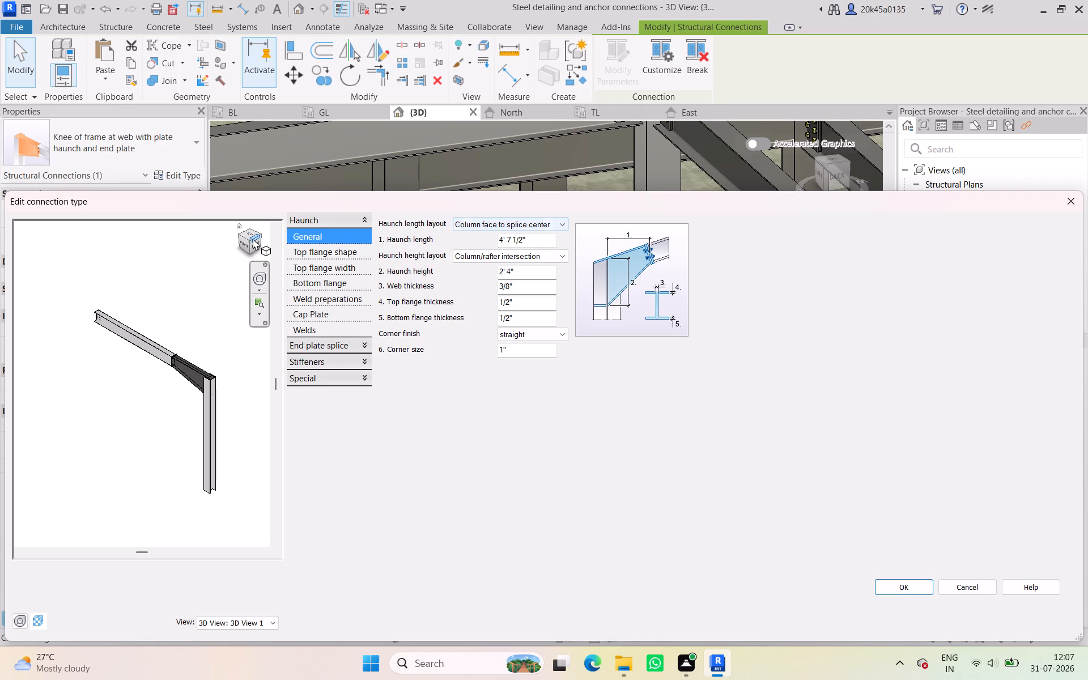
{"action": "left_click_drag", "start_coordinate": [250, 244], "coordinate": [138, 247]}
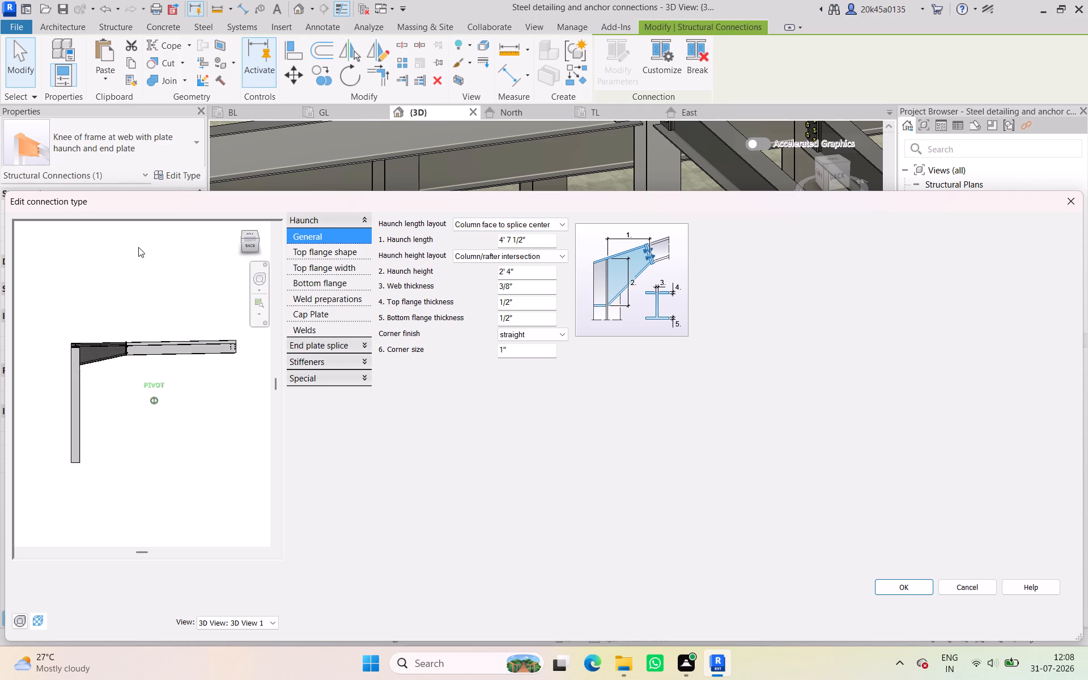
{"action": "left_click_drag", "start_coordinate": [138, 247], "coordinate": [137, 247]}
{"action": "scroll", "coordinate": [165, 382], "scroll_direction": "up", "scroll_amount": 4}
{"action": "middle_click_drag", "start_coordinate": [89, 367], "coordinate": [136, 375], "text": "shift"}
{"action": "scroll", "coordinate": [62, 366], "scroll_direction": "up", "scroll_amount": 5}
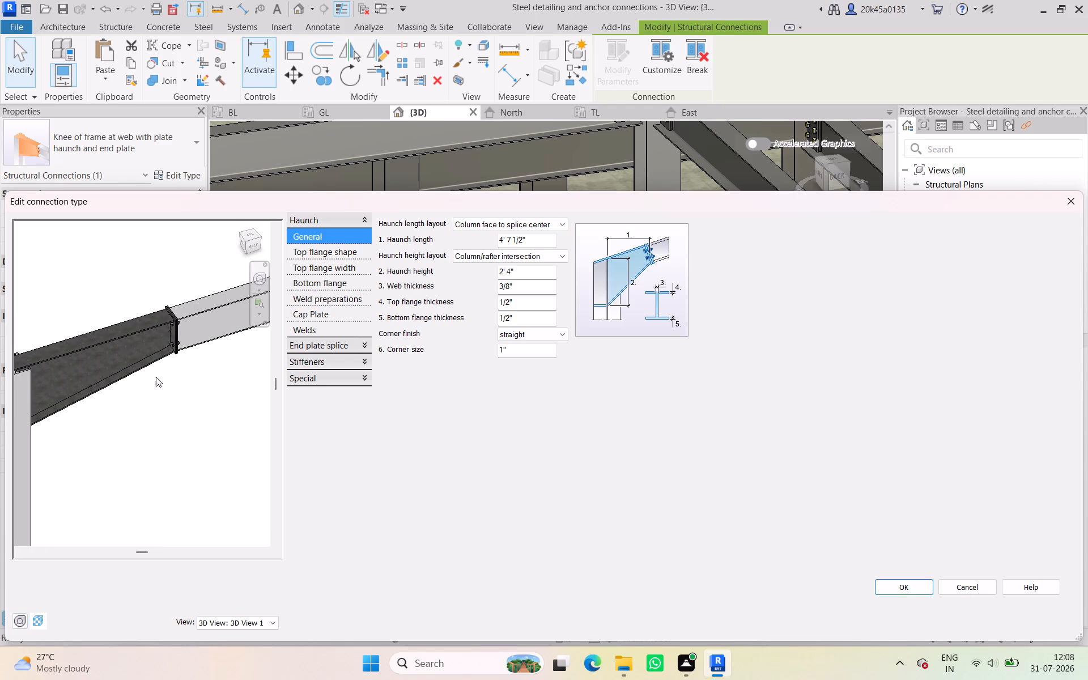
{"action": "middle_click_drag", "start_coordinate": [207, 393], "coordinate": [138, 375], "text": "shift"}
{"action": "scroll", "coordinate": [124, 358], "scroll_direction": "down", "scroll_amount": 2}
{"action": "middle_click_drag", "start_coordinate": [125, 359], "coordinate": [207, 408]}
{"action": "middle_click_drag", "start_coordinate": [201, 400], "coordinate": [159, 381], "text": "shift"}
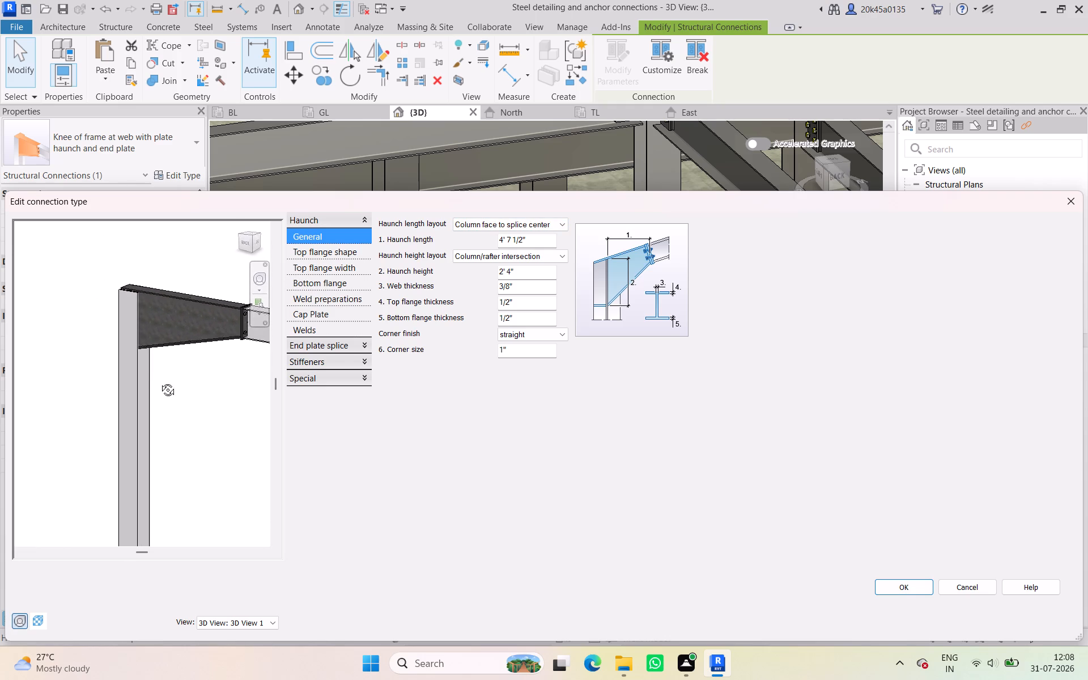
{"action": "middle_click_drag", "start_coordinate": [159, 381], "coordinate": [154, 375], "text": "shift"}
{"action": "scroll", "coordinate": [142, 331], "scroll_direction": "up", "scroll_amount": 5}
{"action": "scroll", "coordinate": [179, 350], "scroll_direction": "down", "scroll_amount": 3}
{"action": "middle_click_drag", "start_coordinate": [148, 364], "coordinate": [26, 355]}
{"action": "middle_click_drag", "start_coordinate": [43, 355], "coordinate": [133, 368]}
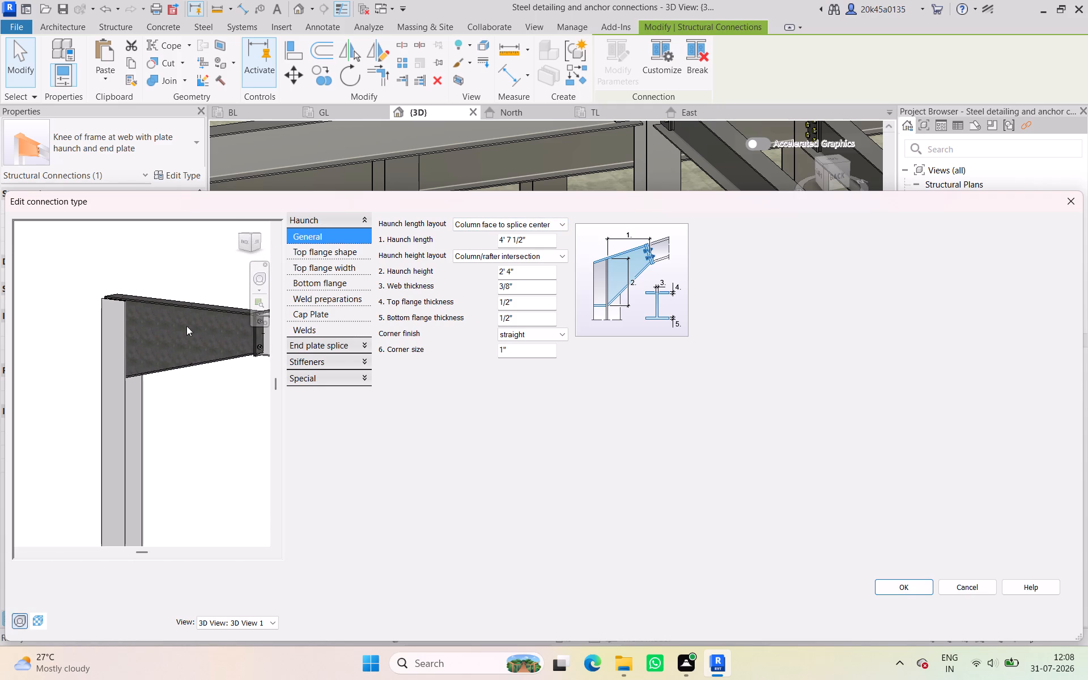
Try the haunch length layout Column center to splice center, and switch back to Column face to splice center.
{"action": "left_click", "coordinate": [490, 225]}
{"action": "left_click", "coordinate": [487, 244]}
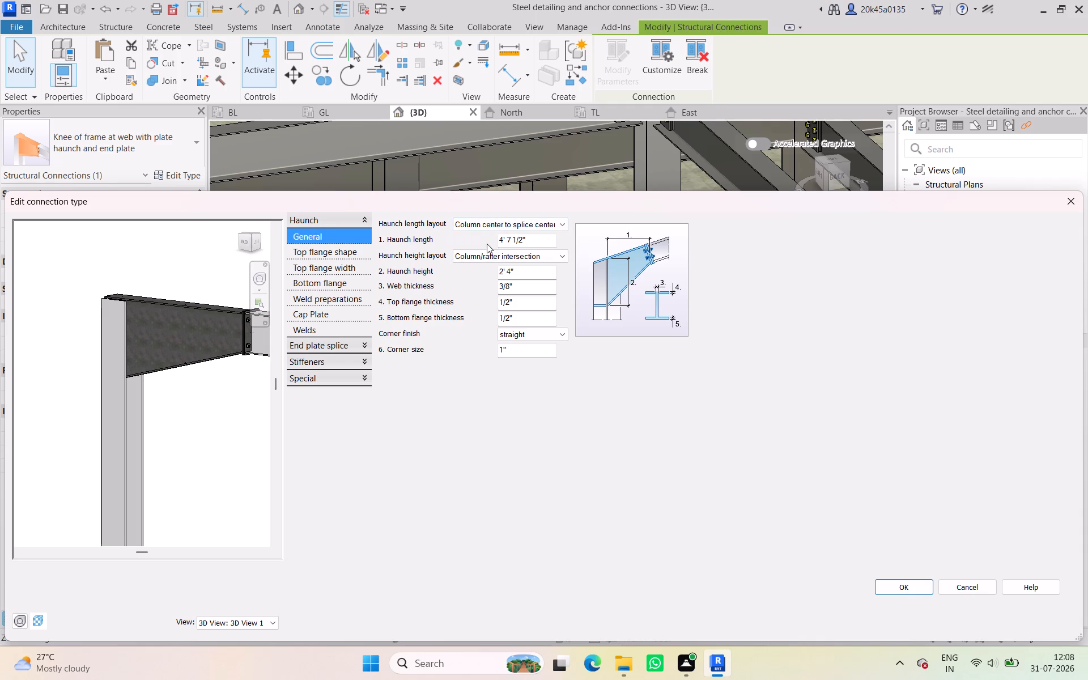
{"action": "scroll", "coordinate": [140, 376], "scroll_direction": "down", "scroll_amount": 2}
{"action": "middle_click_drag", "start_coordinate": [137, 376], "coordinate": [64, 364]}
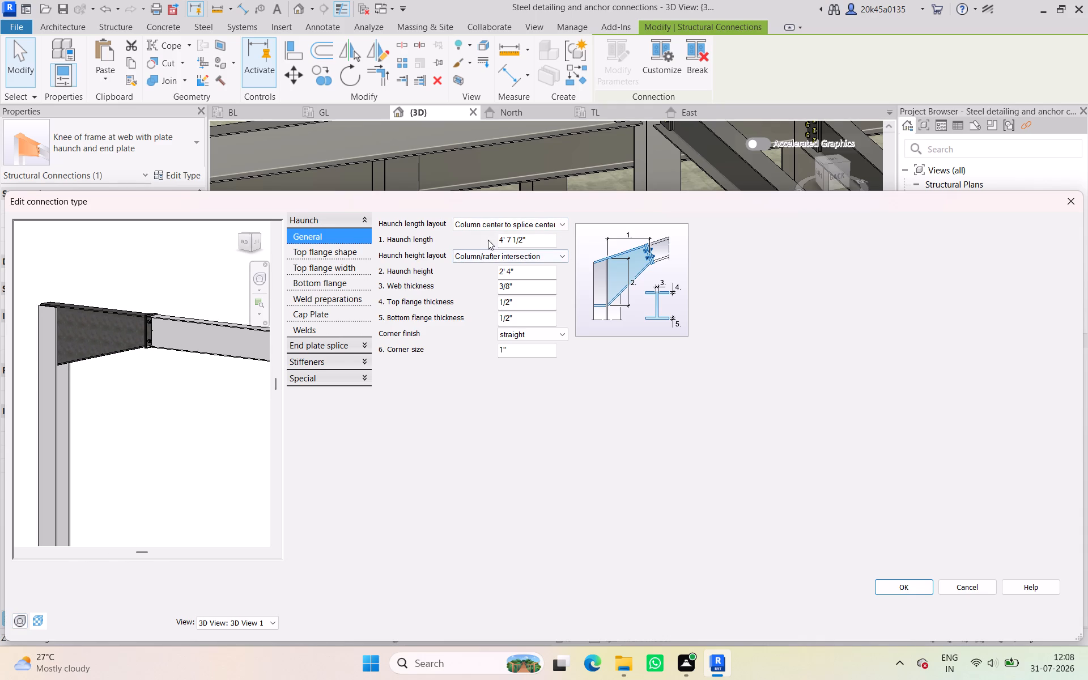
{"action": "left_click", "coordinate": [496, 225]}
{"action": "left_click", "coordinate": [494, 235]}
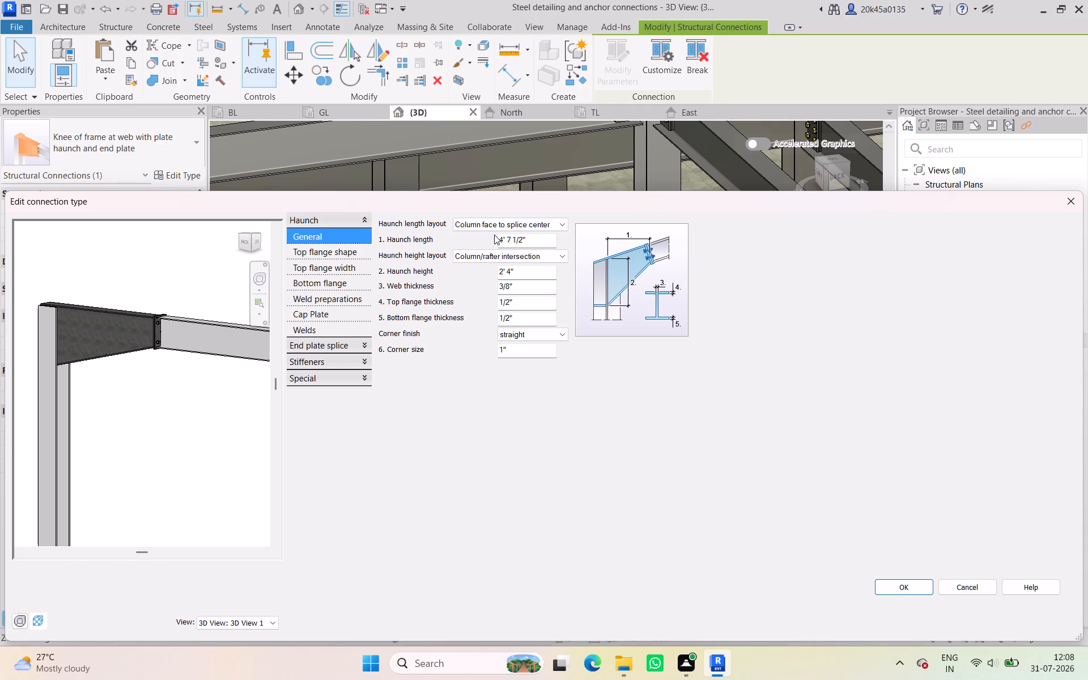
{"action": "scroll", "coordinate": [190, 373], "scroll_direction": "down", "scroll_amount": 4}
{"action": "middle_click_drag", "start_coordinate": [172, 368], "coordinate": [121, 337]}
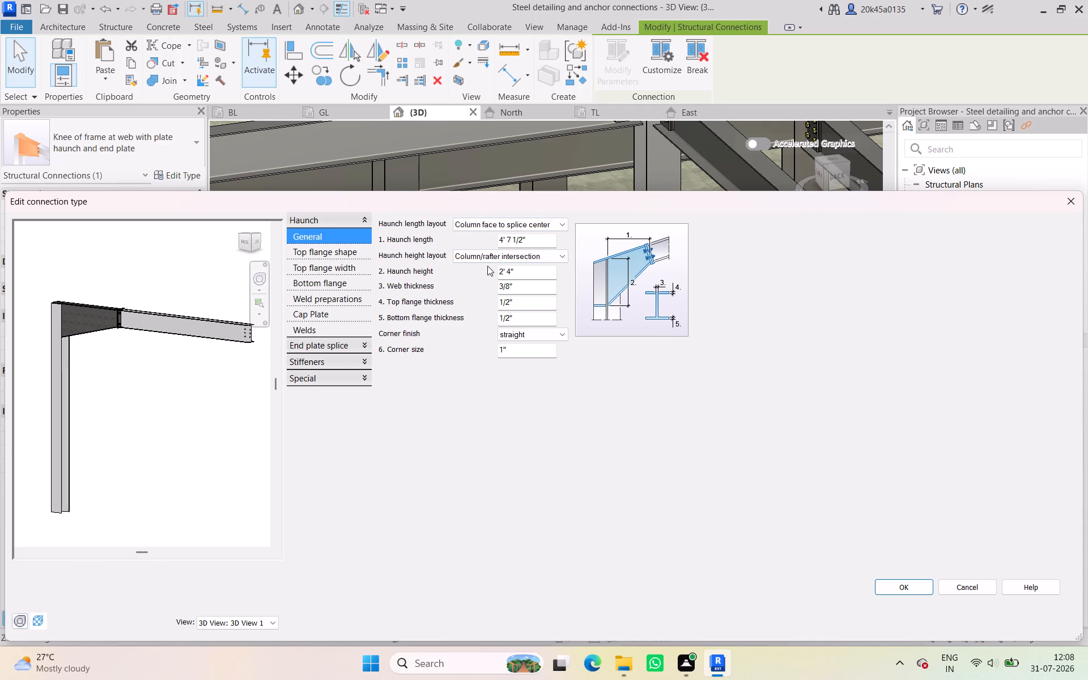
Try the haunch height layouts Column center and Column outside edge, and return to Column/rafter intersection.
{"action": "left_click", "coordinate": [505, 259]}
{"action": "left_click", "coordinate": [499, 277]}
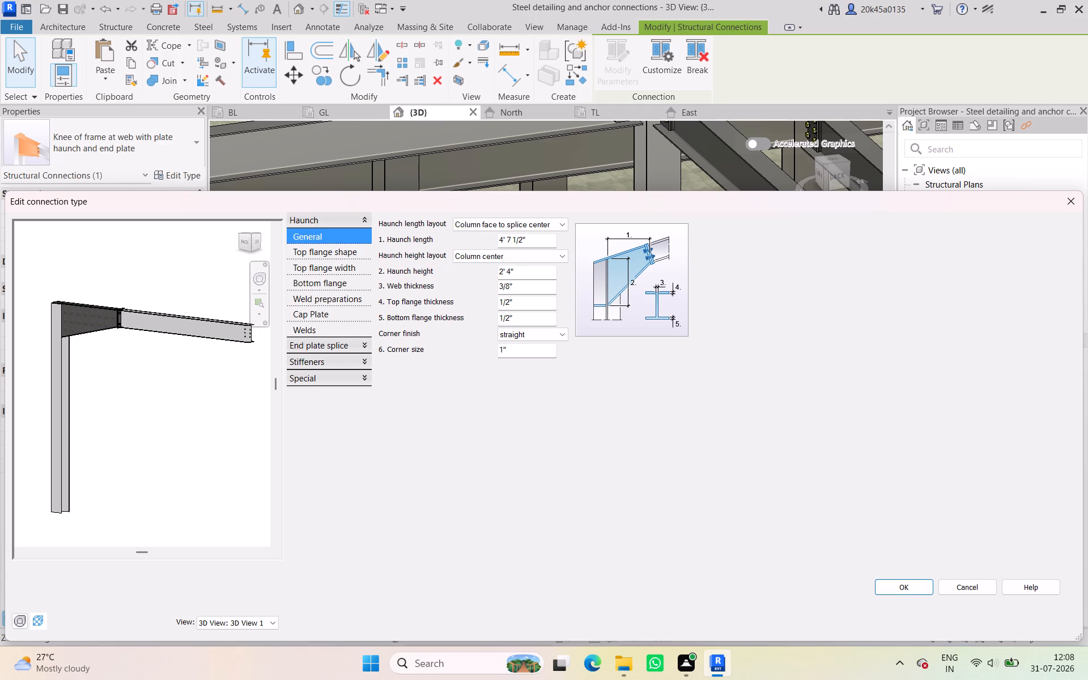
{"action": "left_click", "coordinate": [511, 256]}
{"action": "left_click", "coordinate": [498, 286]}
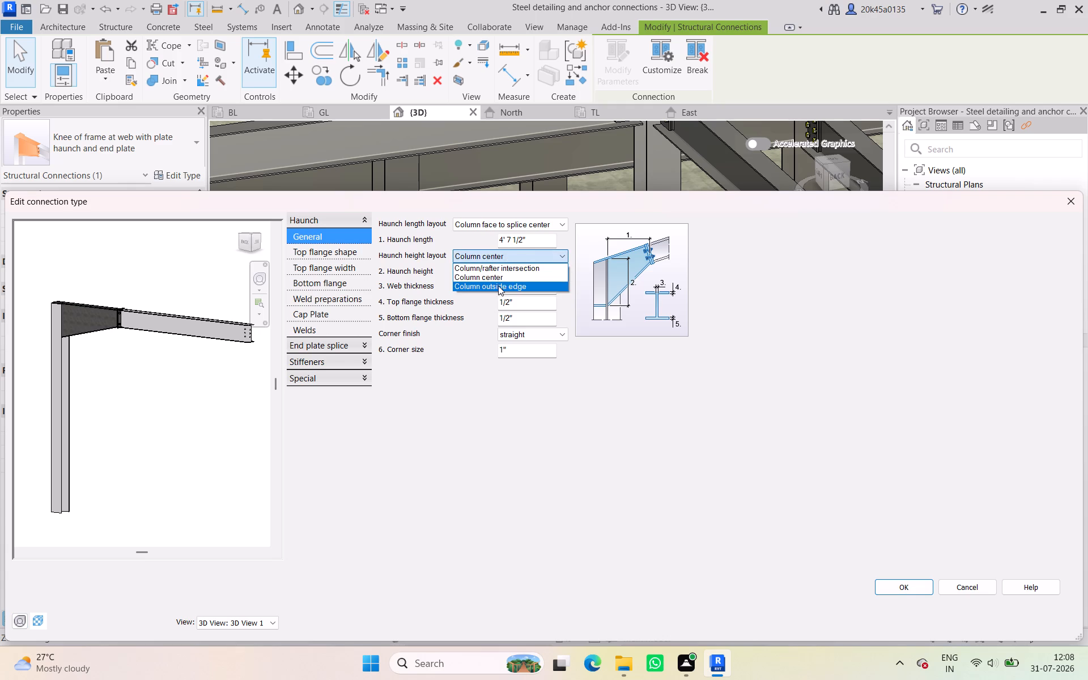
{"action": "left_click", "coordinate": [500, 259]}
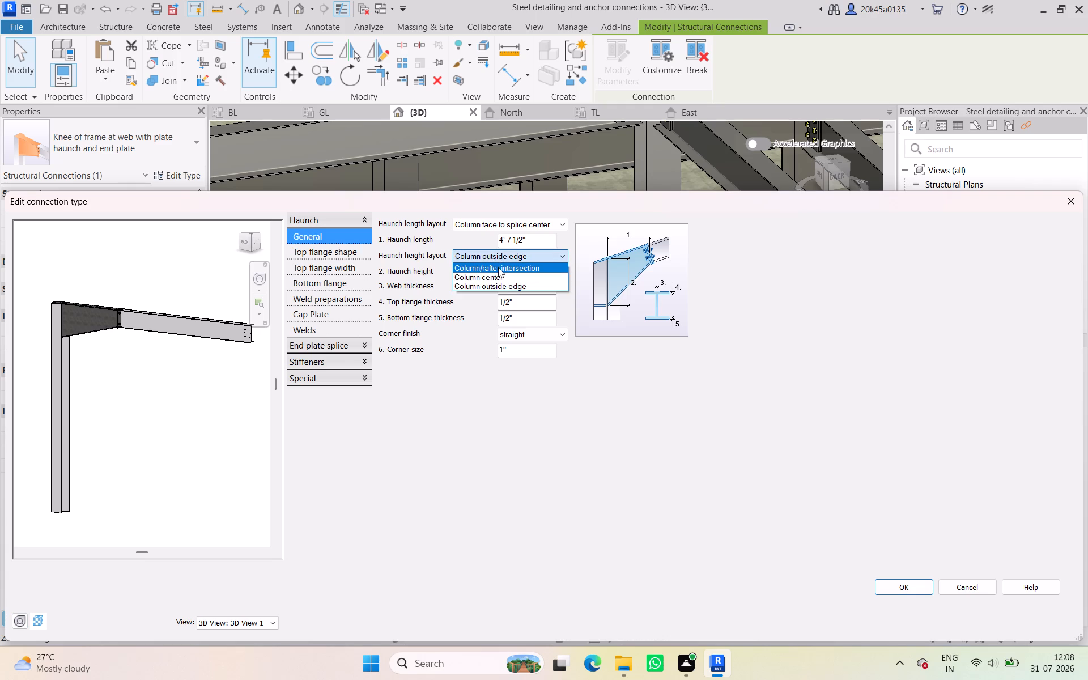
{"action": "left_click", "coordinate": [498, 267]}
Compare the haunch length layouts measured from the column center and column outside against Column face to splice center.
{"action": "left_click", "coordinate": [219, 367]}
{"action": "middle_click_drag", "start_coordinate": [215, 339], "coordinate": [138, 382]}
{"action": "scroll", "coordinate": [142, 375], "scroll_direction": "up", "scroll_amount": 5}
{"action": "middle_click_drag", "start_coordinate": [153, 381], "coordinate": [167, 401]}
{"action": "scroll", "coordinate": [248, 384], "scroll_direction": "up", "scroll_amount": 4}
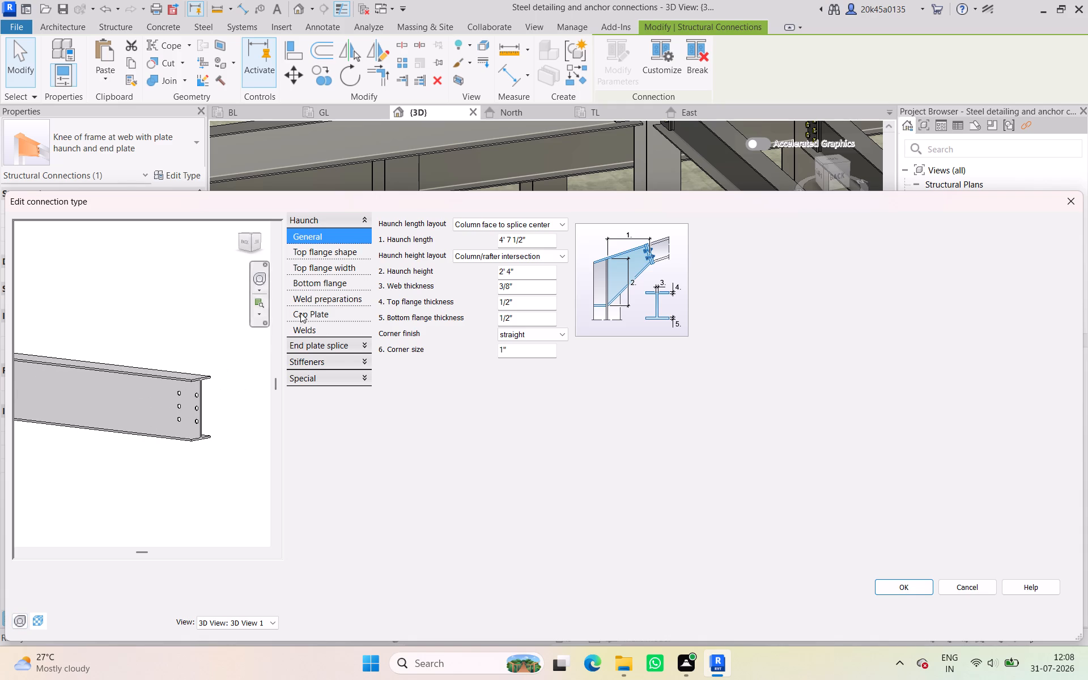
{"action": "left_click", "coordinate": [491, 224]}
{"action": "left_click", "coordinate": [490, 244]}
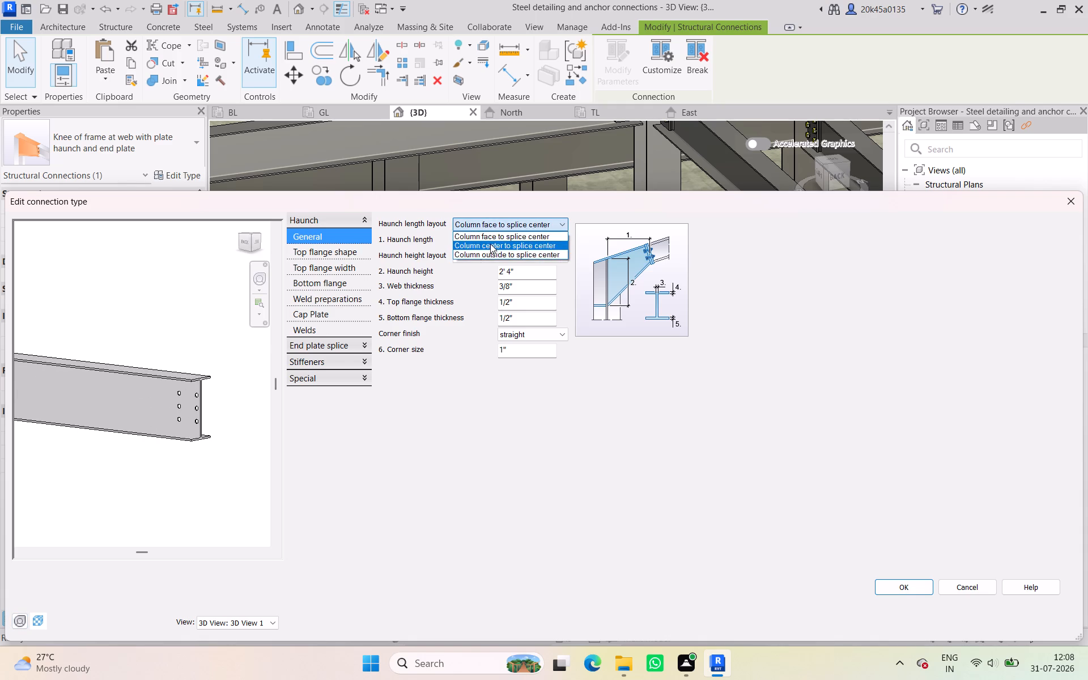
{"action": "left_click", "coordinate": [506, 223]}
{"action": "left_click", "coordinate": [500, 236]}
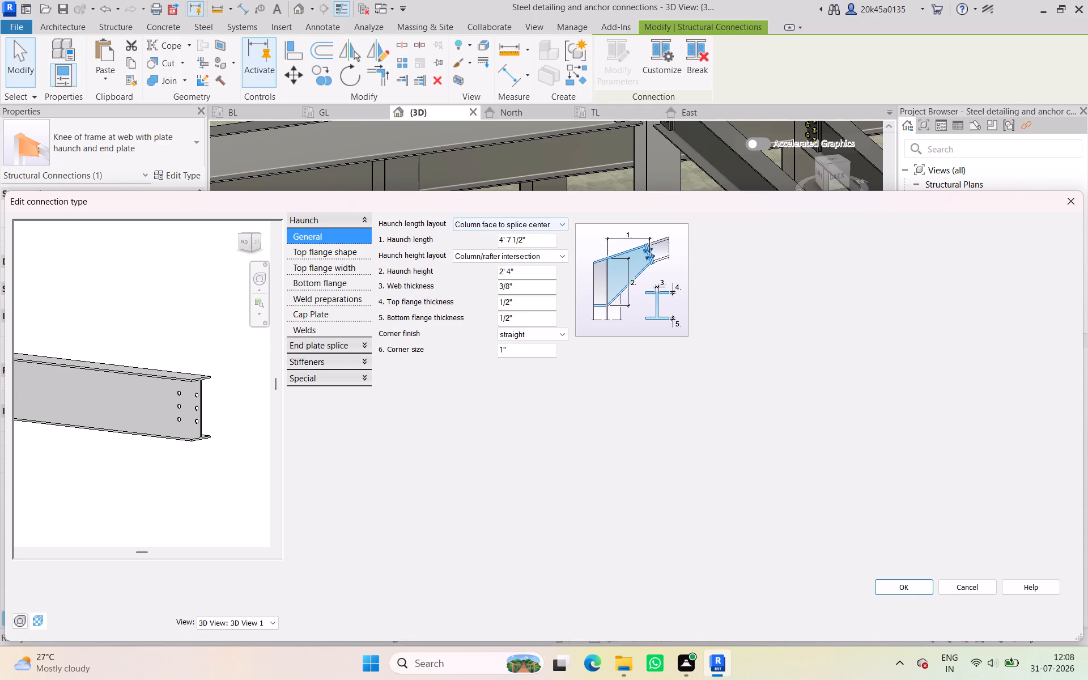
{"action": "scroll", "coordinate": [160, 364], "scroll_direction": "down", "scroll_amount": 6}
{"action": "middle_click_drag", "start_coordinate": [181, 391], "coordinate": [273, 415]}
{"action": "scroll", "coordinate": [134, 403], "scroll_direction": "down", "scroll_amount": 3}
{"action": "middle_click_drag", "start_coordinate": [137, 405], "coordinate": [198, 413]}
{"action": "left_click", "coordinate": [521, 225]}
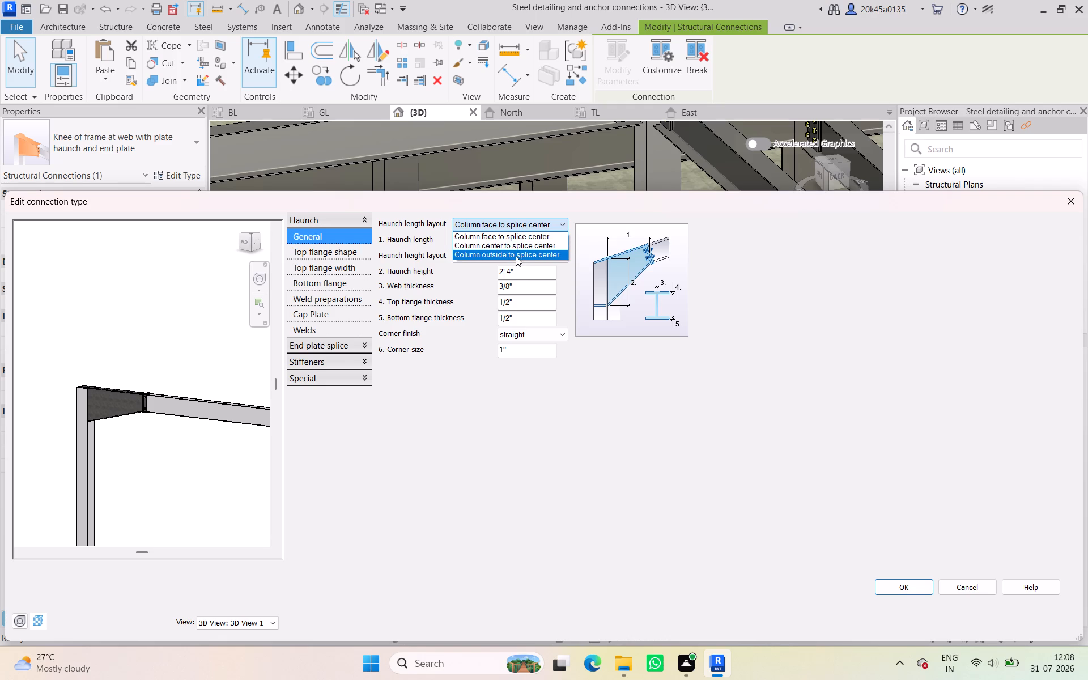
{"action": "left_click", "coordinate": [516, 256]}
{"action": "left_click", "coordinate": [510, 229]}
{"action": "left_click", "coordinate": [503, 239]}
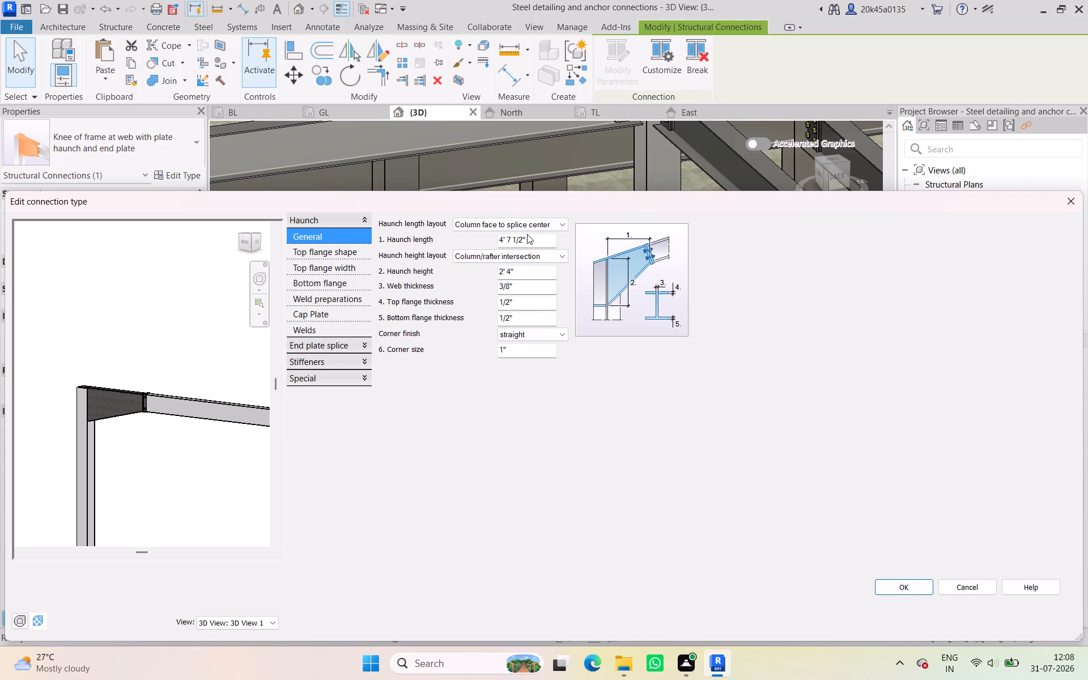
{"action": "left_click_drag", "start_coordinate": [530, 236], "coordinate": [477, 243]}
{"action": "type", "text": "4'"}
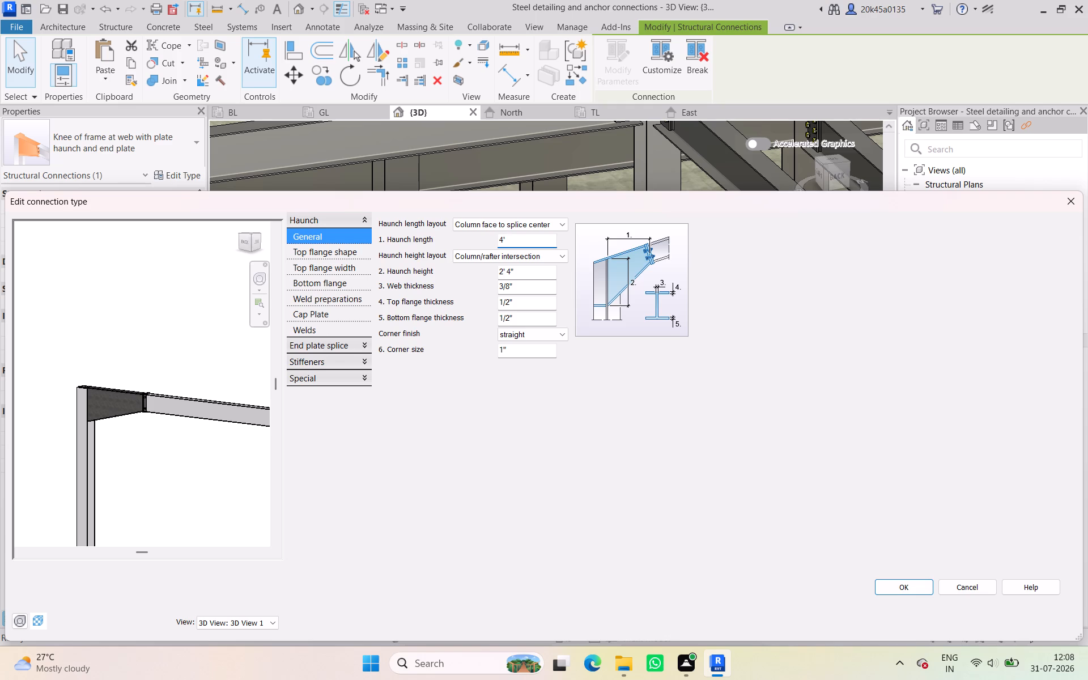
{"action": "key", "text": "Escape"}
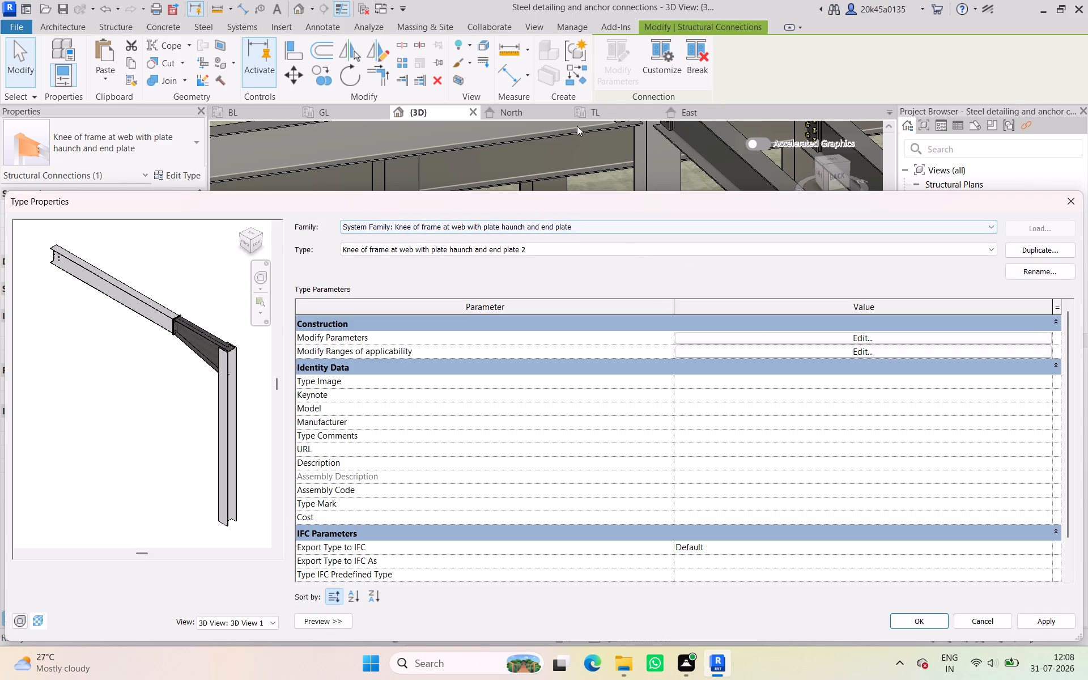
Reopen the duplicated type's Modify Parameters and set the haunch length layout to Column face to splice center.
{"action": "left_click", "coordinate": [843, 335]}
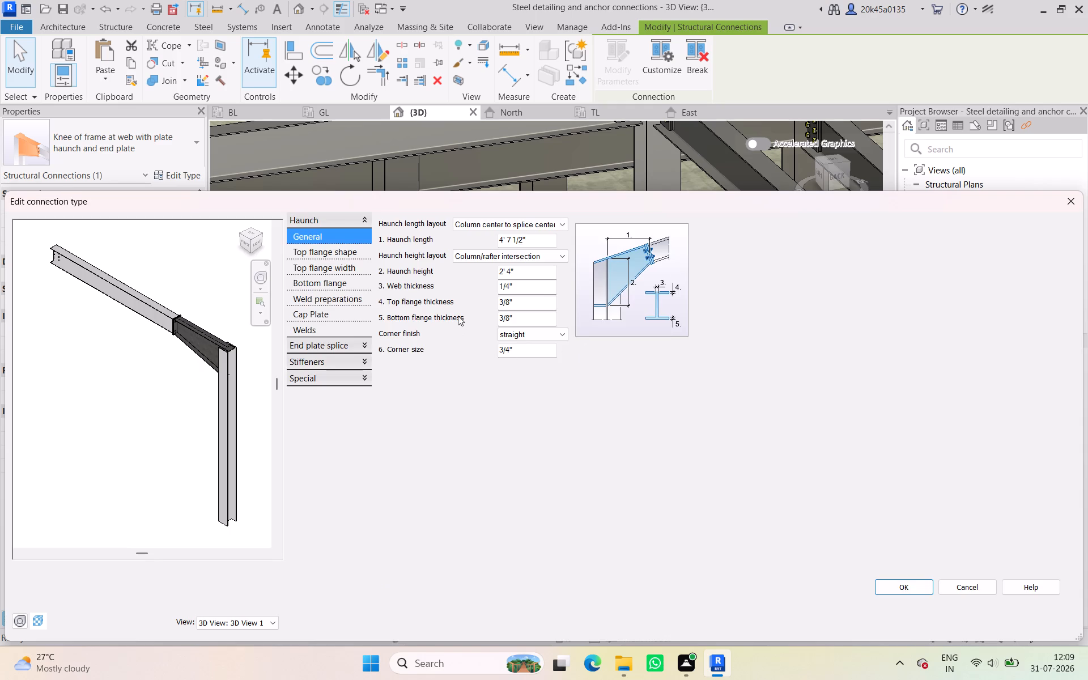
{"action": "left_click", "coordinate": [495, 221]}
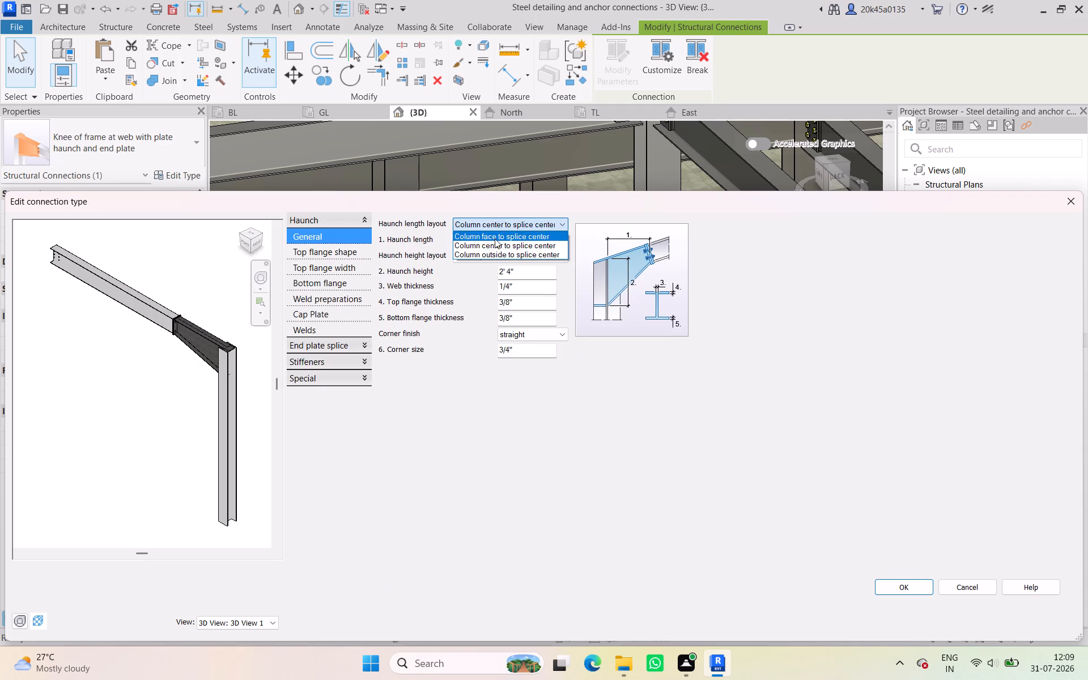
{"action": "left_click", "coordinate": [495, 239]}
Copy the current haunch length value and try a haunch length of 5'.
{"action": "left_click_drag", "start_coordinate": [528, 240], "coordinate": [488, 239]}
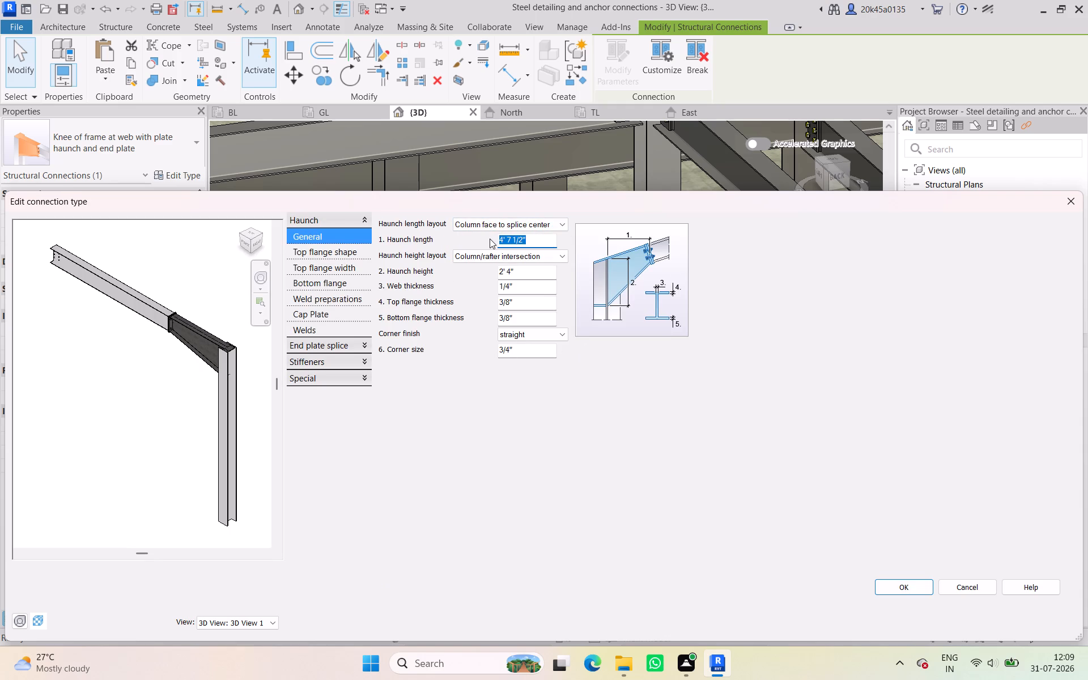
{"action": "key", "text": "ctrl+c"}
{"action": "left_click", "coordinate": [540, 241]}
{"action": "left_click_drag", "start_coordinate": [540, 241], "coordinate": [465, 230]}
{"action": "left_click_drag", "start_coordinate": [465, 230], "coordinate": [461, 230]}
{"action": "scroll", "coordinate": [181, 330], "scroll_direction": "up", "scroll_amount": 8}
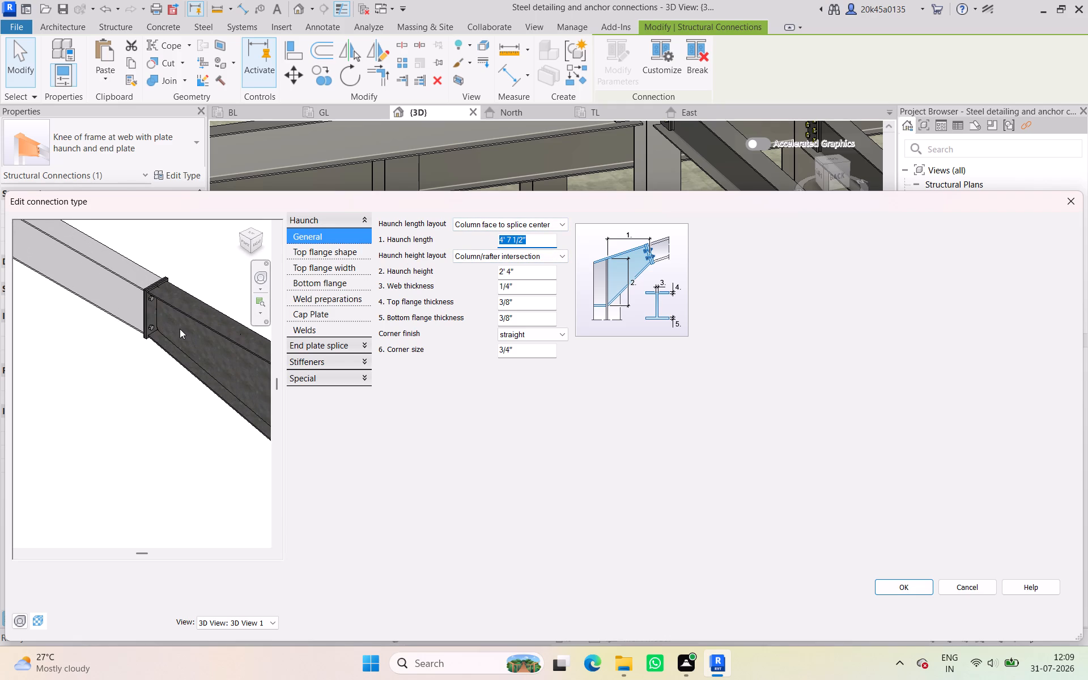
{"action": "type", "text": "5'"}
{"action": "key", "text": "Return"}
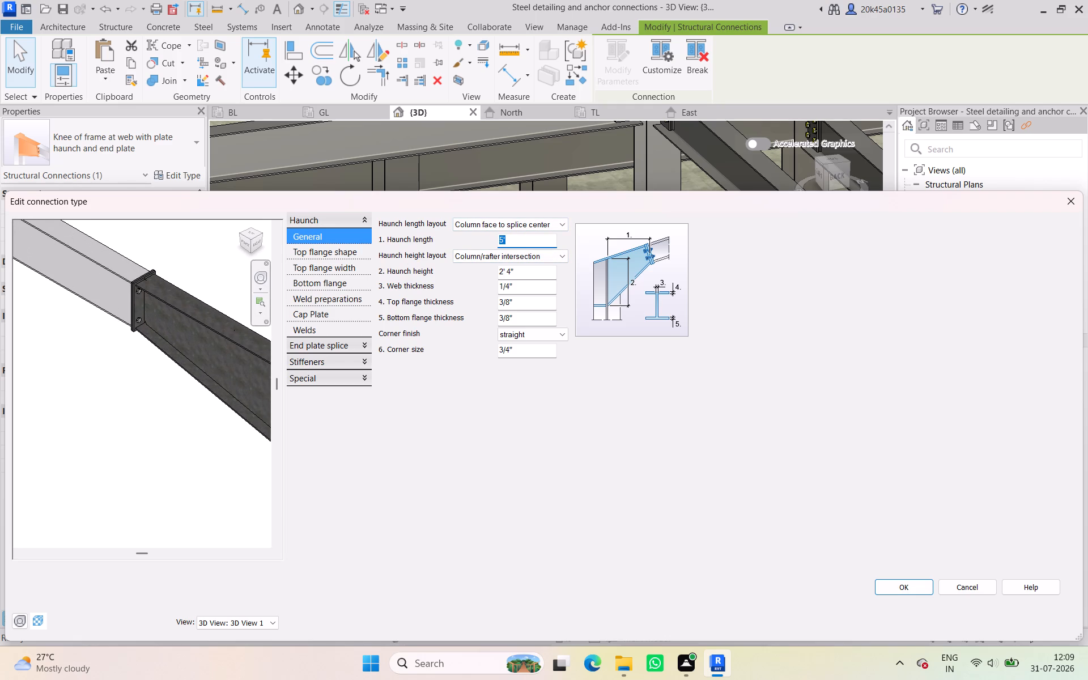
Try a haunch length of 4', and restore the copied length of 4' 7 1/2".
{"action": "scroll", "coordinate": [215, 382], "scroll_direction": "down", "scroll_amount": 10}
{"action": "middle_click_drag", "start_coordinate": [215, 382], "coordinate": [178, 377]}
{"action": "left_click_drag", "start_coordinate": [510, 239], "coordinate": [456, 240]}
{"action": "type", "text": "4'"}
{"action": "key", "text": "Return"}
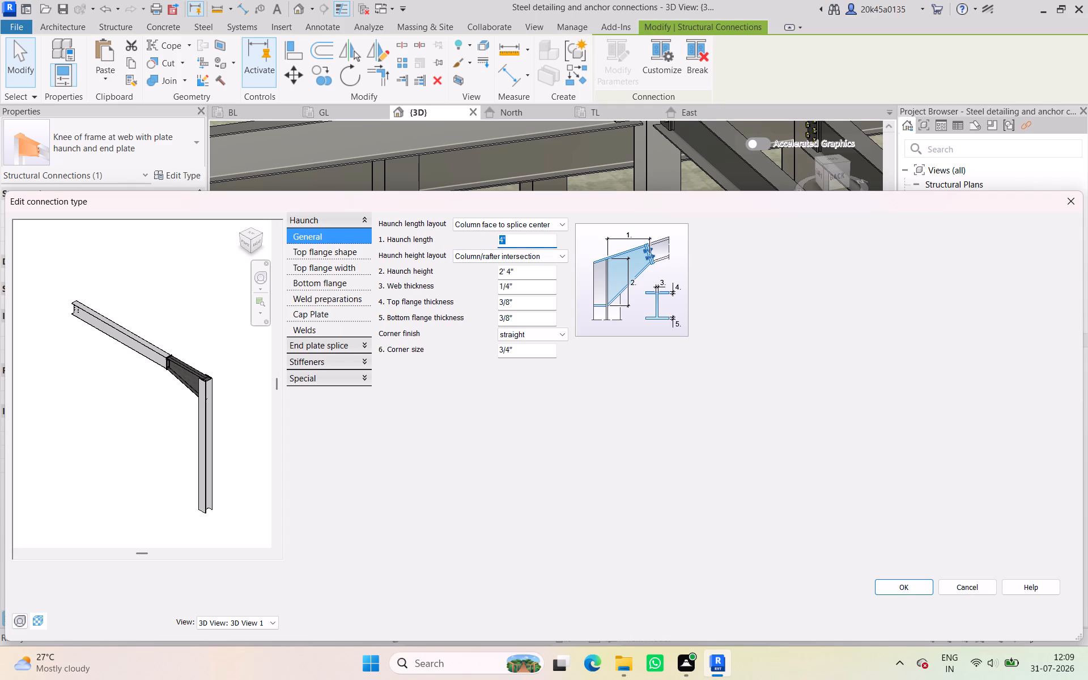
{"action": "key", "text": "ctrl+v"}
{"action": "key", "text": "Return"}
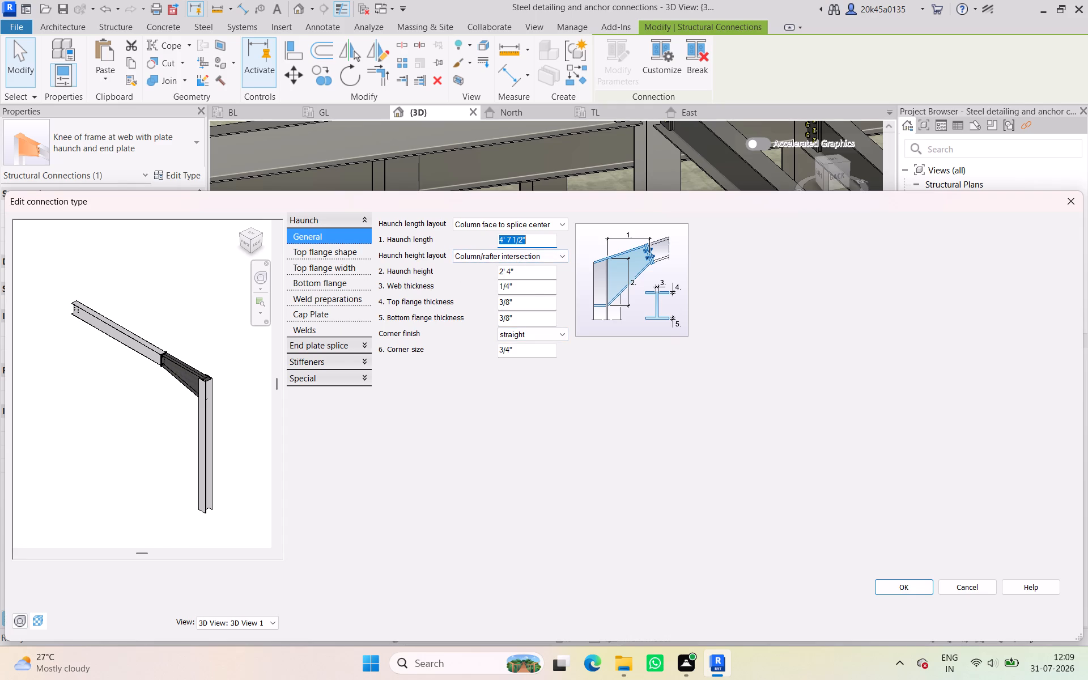
Set the haunch height to 3' and the haunch web thickness to 1".
{"action": "left_click_drag", "start_coordinate": [524, 273], "coordinate": [453, 266]}
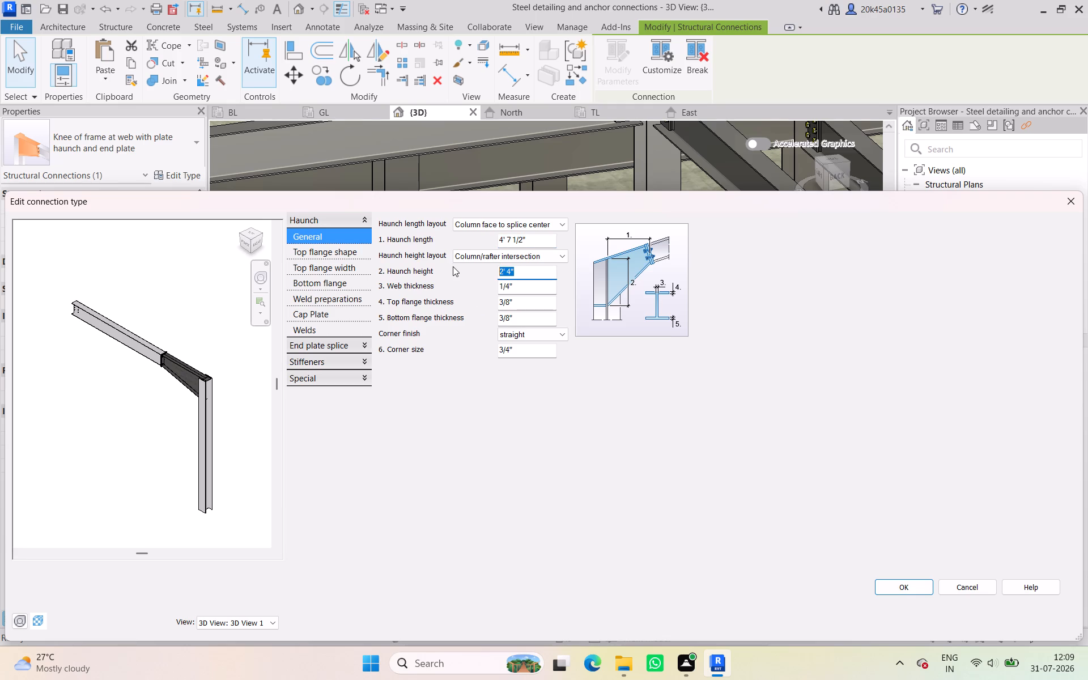
{"action": "key", "text": "3"}
{"action": "key", "text": "apostrophe"}
{"action": "key", "text": "Return"}
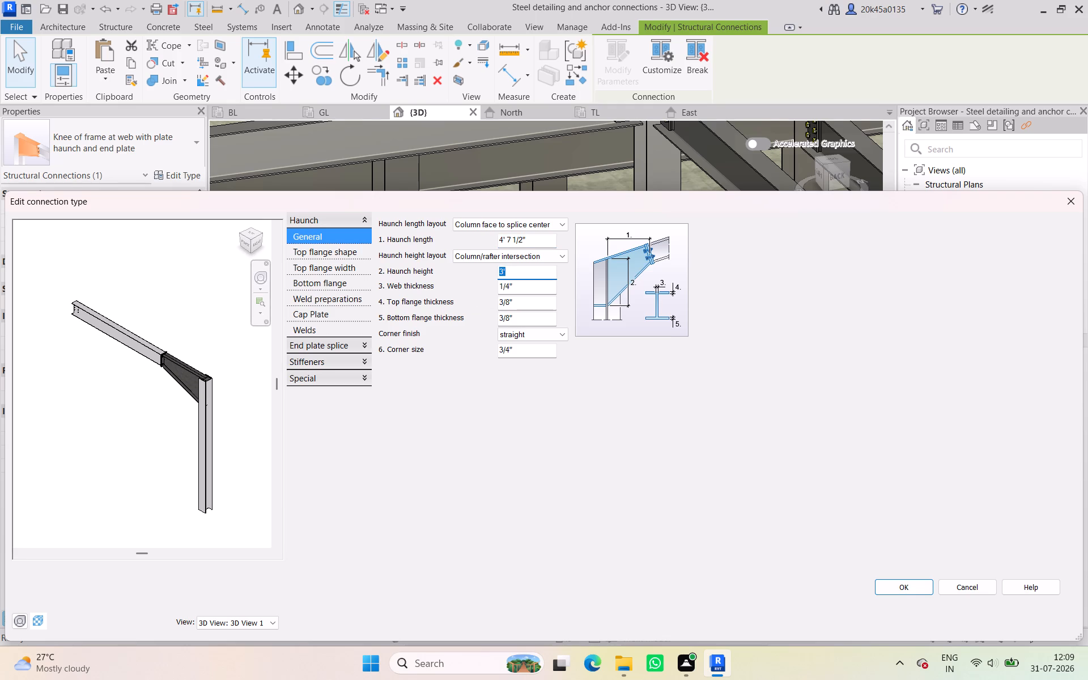
{"action": "left_click_drag", "start_coordinate": [520, 284], "coordinate": [459, 284]}
{"action": "type", "text": "1\""}
{"action": "key", "text": "Return"}
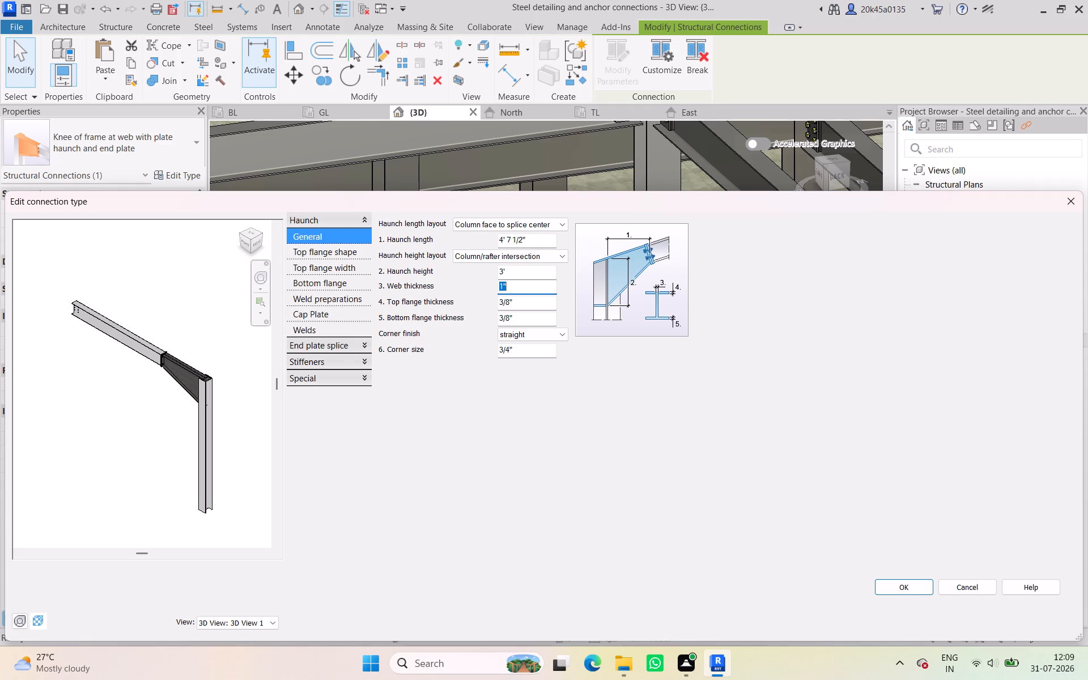
{"action": "scroll", "coordinate": [172, 369], "scroll_direction": "up", "scroll_amount": 11}
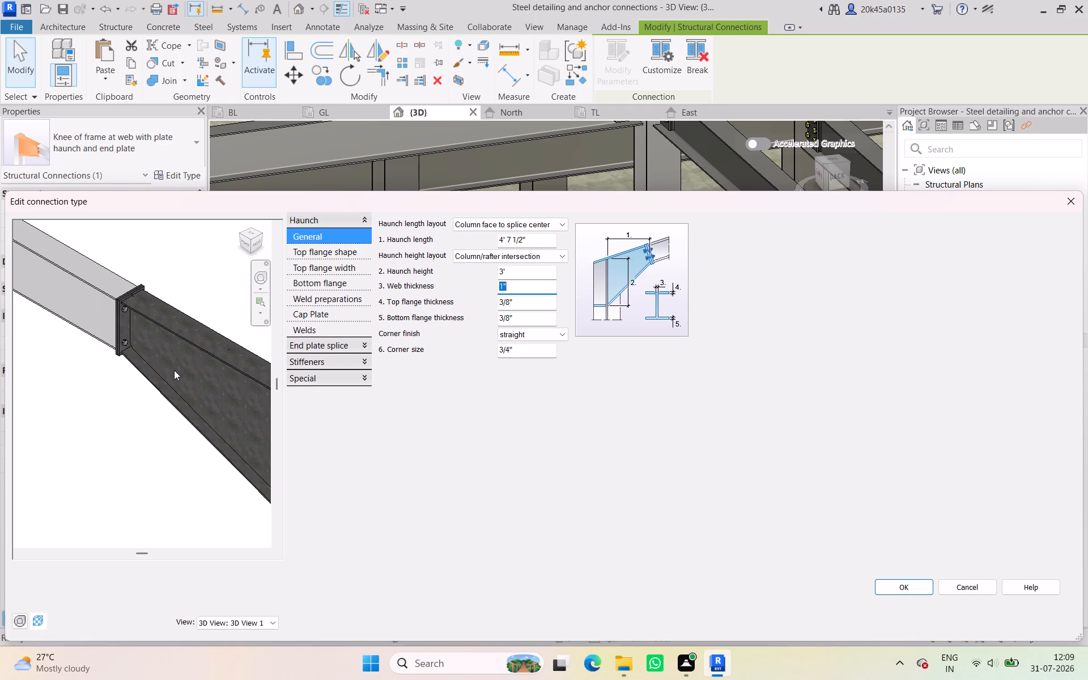
{"action": "scroll", "coordinate": [174, 370], "scroll_direction": "down", "scroll_amount": 9}
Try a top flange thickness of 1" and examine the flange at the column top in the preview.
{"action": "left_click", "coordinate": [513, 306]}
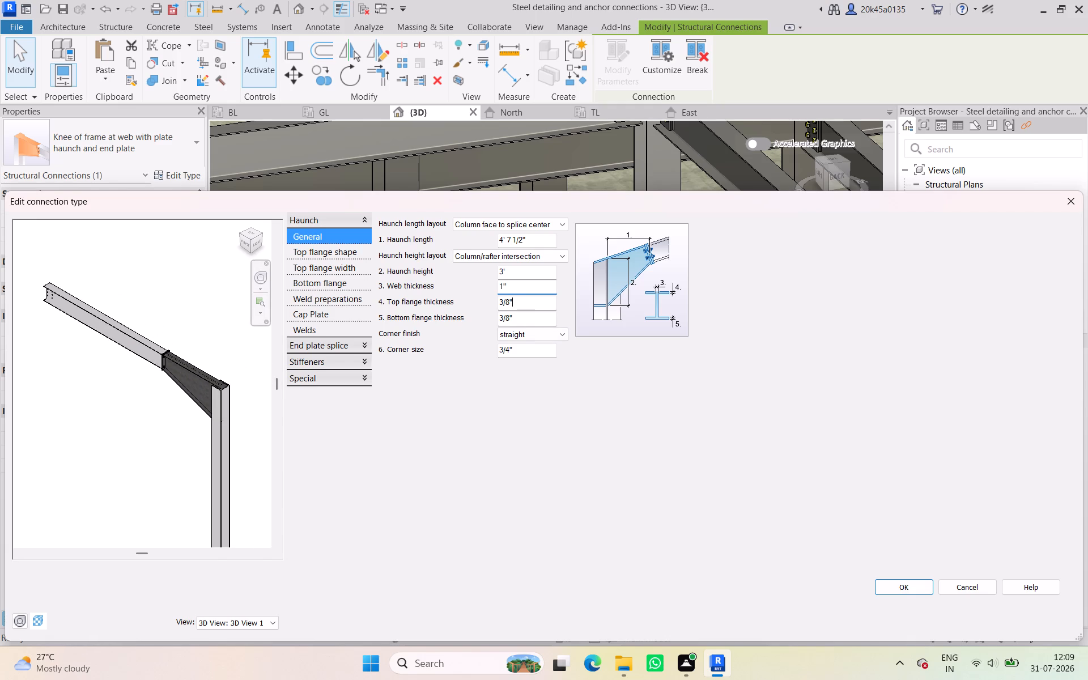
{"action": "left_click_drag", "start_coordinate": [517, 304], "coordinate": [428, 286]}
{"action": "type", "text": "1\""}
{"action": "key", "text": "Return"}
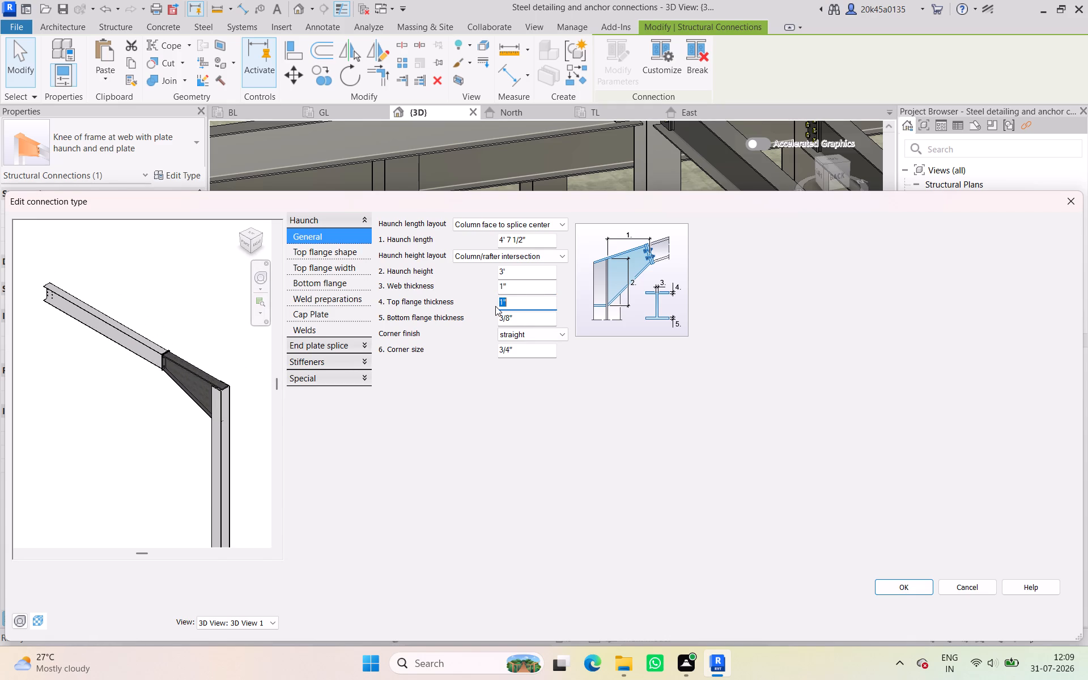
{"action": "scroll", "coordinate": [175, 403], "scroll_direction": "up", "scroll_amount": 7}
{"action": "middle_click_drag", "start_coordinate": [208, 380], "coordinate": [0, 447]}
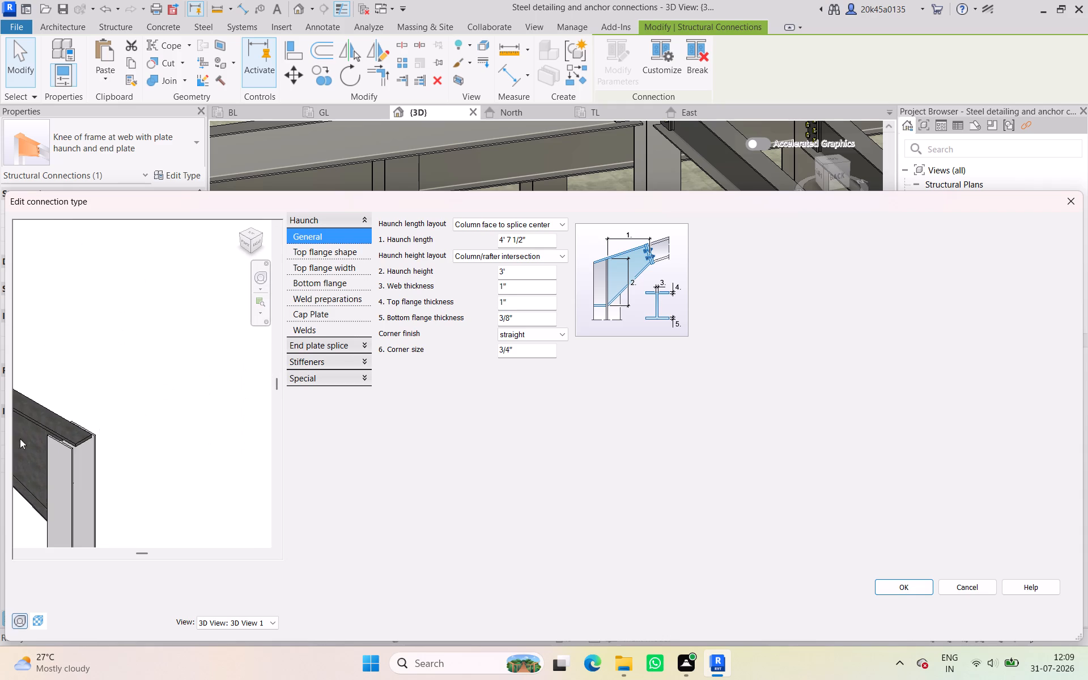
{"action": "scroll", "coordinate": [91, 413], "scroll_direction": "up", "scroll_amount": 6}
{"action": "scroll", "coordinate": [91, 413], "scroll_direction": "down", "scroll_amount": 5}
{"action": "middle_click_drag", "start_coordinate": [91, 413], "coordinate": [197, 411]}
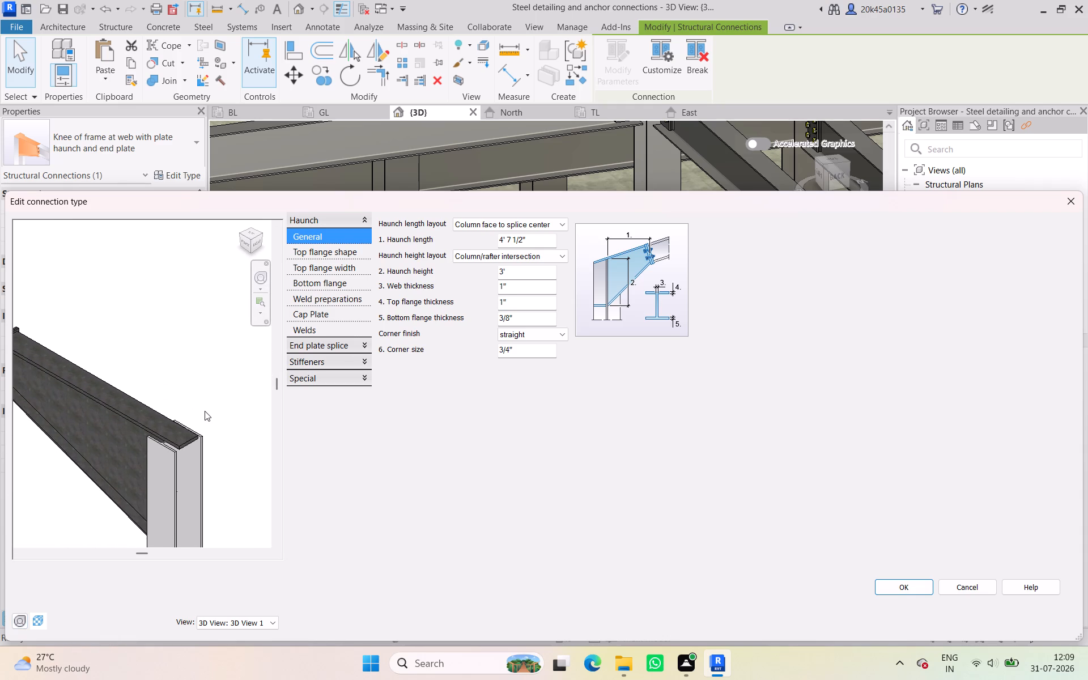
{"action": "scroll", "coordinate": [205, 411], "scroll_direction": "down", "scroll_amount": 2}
Set the haunch's top flange thickness to 0.6".
{"action": "left_click_drag", "start_coordinate": [524, 300], "coordinate": [521, 300]}
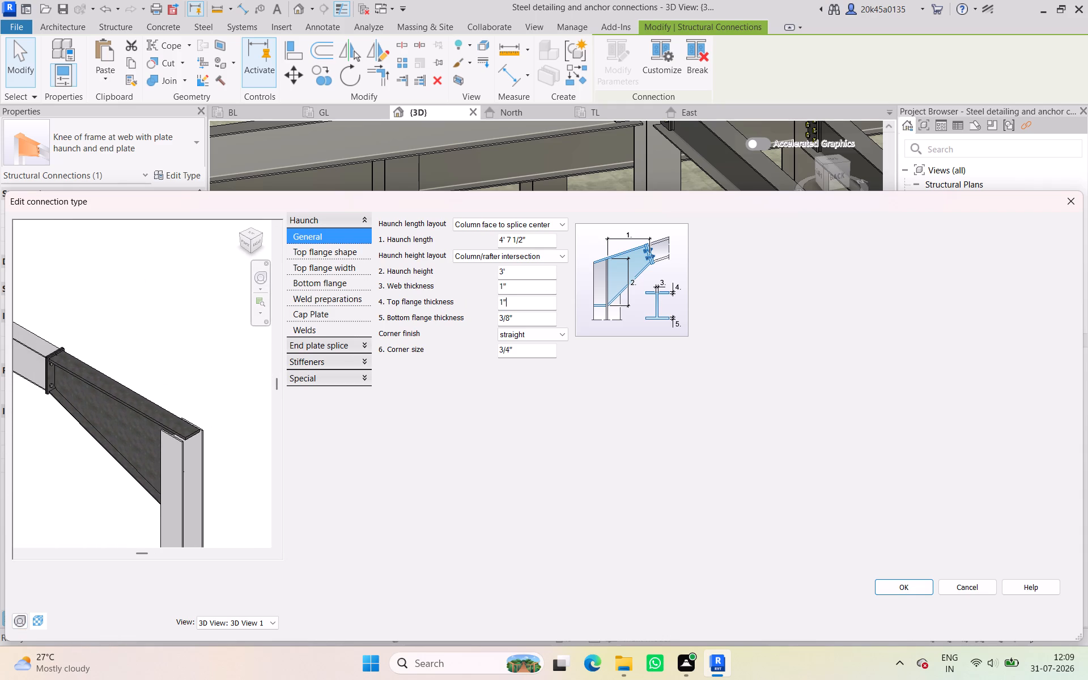
{"action": "left_click_drag", "start_coordinate": [521, 300], "coordinate": [390, 316]}
{"action": "type", "text": "0.6\""}
{"action": "key", "text": "Return"}
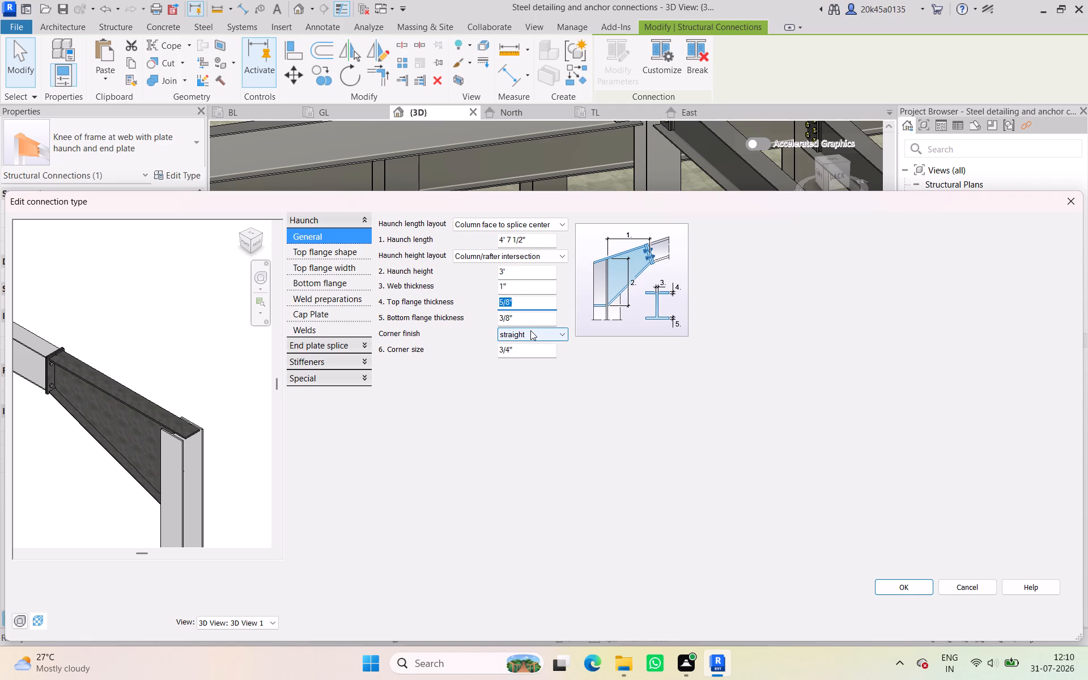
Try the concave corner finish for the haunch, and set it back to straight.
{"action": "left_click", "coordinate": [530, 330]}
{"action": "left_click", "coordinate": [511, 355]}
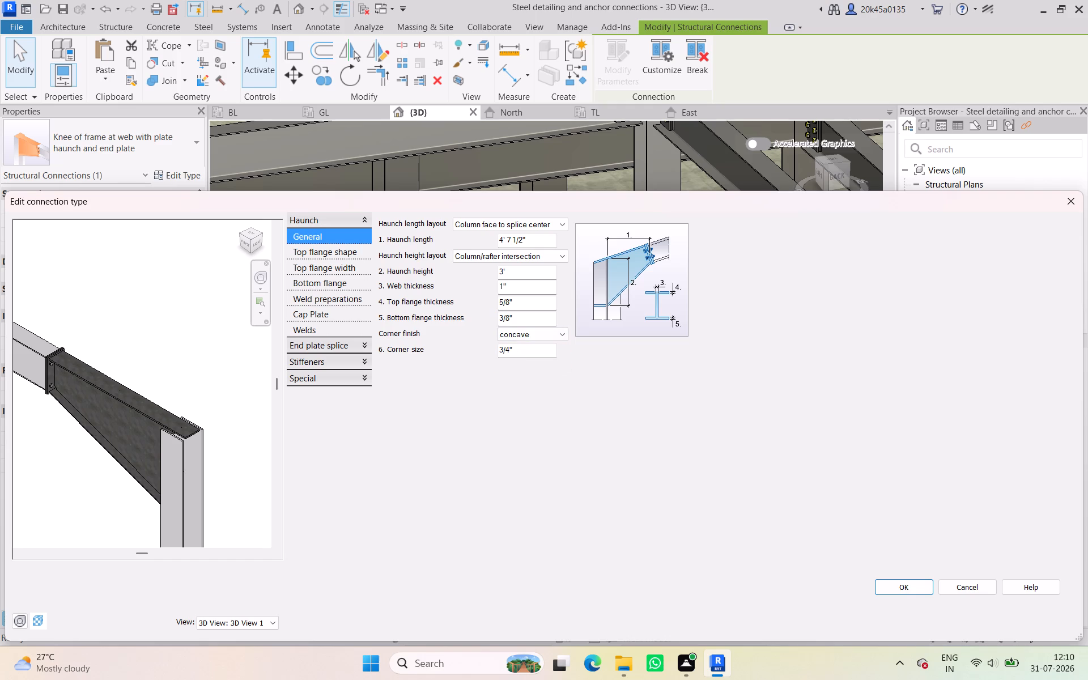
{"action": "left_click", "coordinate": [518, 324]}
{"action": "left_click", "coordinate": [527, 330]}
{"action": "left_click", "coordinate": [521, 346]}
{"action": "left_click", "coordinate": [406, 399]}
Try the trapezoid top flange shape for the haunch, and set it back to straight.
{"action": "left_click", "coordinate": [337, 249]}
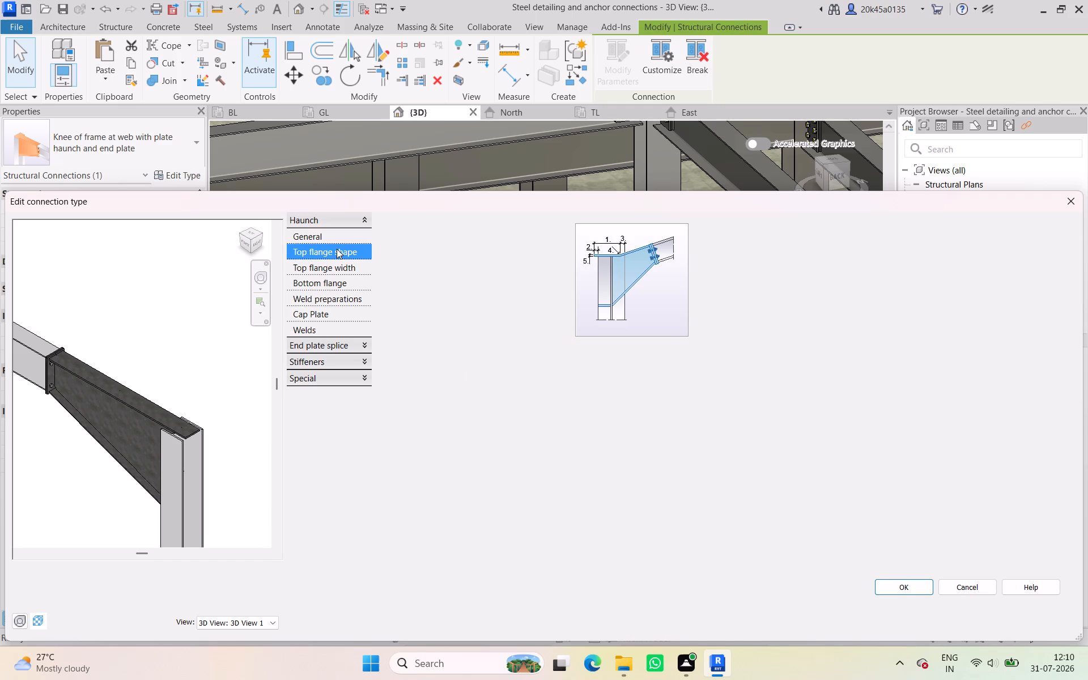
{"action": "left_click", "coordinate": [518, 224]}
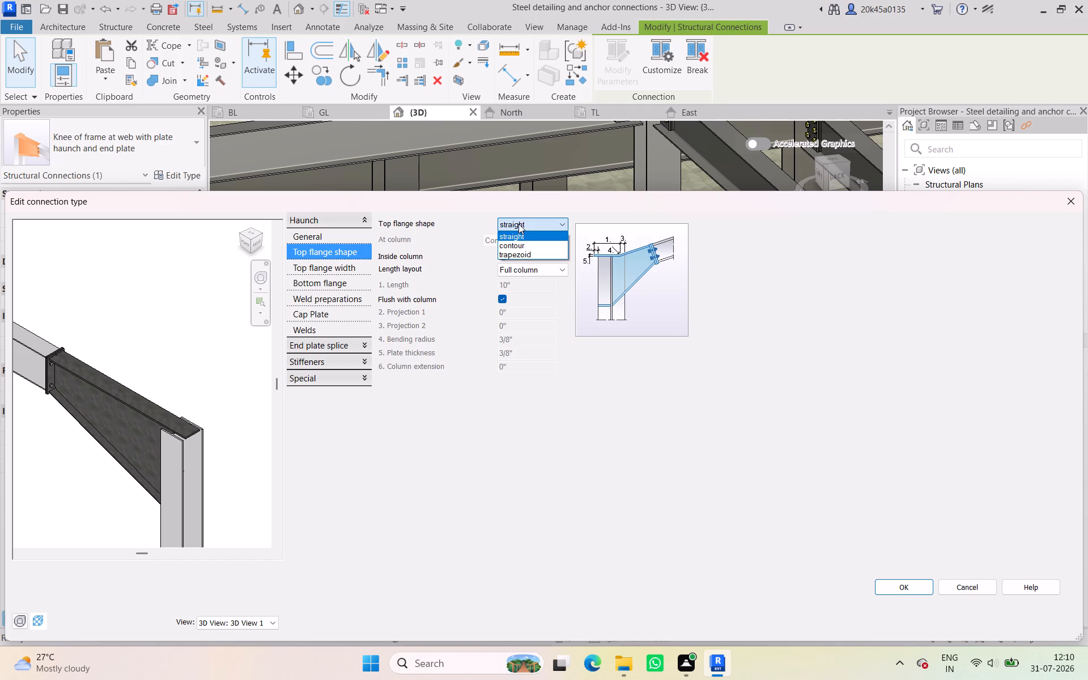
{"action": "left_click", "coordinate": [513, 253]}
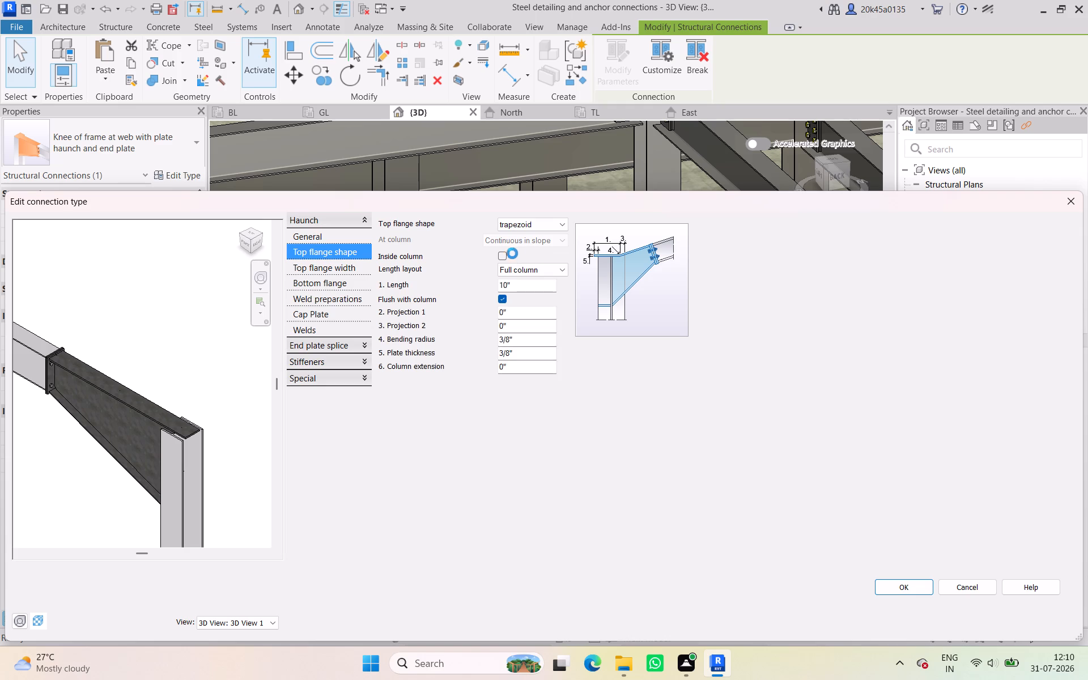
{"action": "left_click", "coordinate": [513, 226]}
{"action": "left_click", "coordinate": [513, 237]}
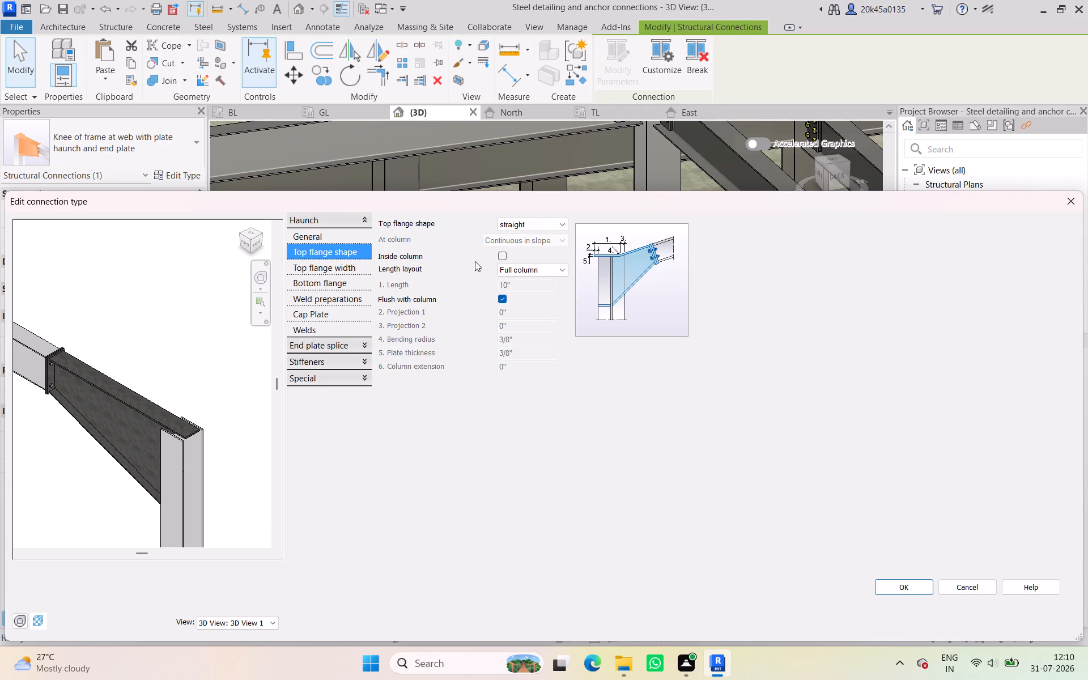
Enable Inside column for the straight top flange and examine the haunch-to-column joint from the opposite side of the preview.
{"action": "left_click", "coordinate": [501, 255]}
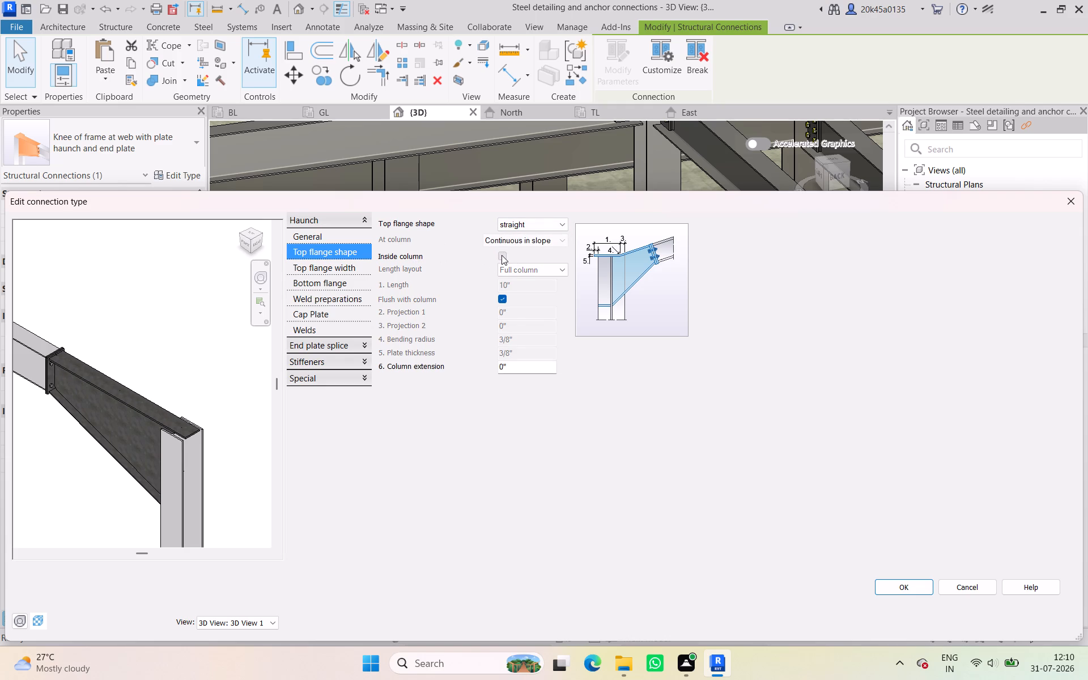
{"action": "left_click", "coordinate": [501, 255]}
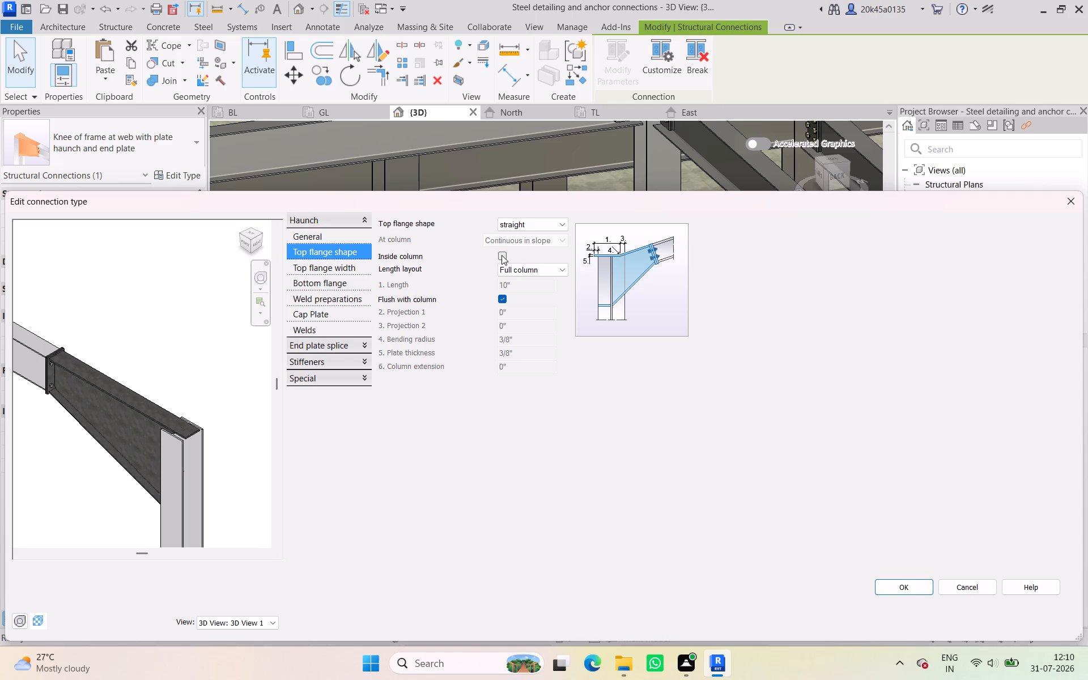
{"action": "left_click", "coordinate": [501, 255]}
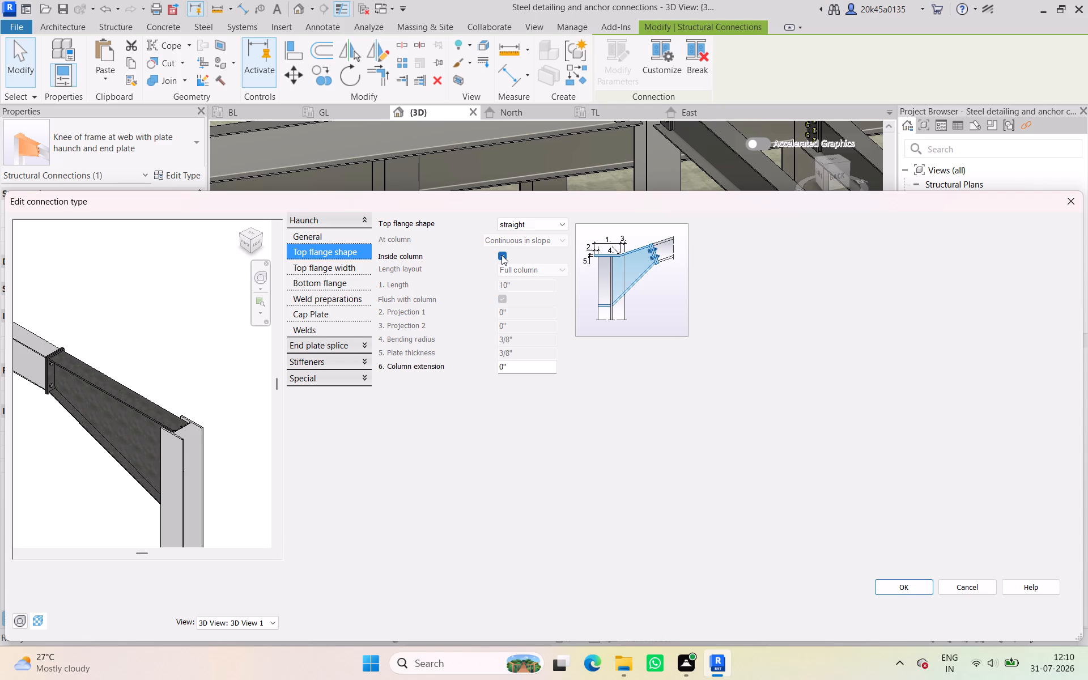
{"action": "left_click", "coordinate": [501, 255]}
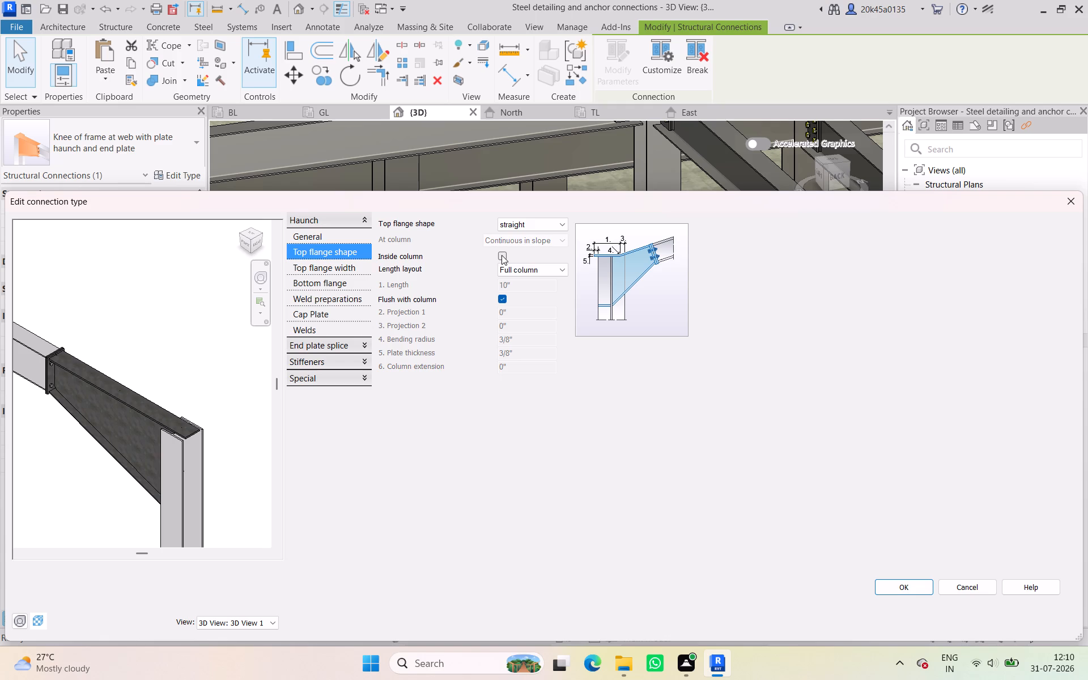
{"action": "left_click", "coordinate": [501, 255]}
{"action": "scroll", "coordinate": [175, 393], "scroll_direction": "down", "scroll_amount": 9}
{"action": "middle_click_drag", "start_coordinate": [176, 396], "coordinate": [177, 397], "text": "shift"}
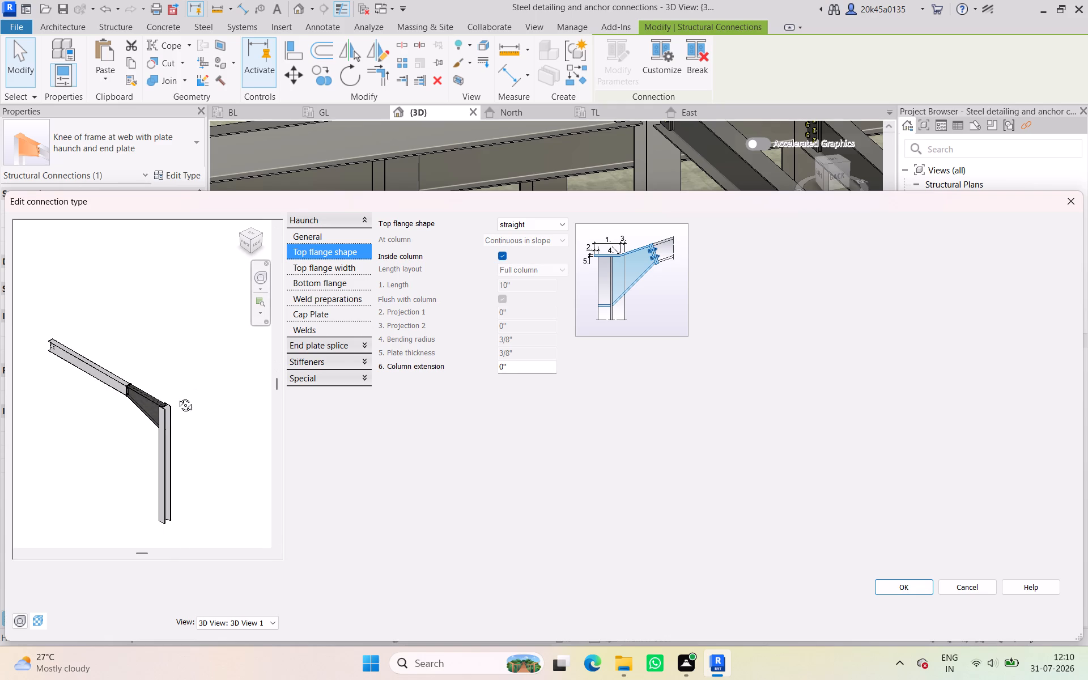
{"action": "middle_click_drag", "start_coordinate": [177, 397], "coordinate": [0, 375], "text": "shift"}
{"action": "middle_click_drag", "start_coordinate": [175, 382], "coordinate": [65, 411], "text": "shift"}
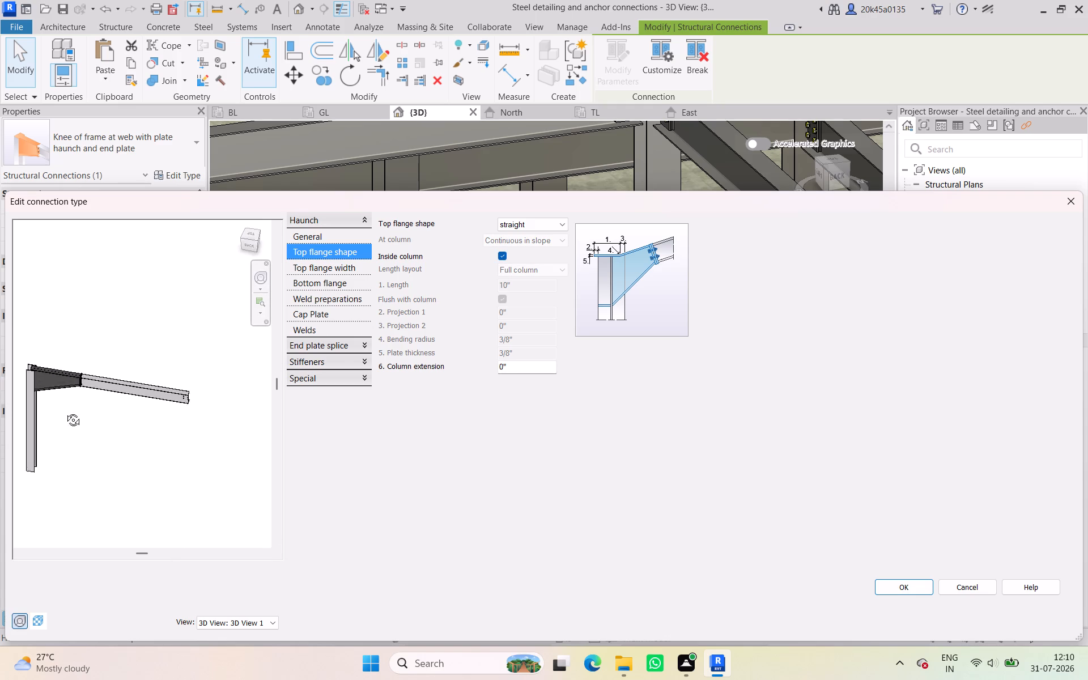
{"action": "middle_click_drag", "start_coordinate": [65, 411], "coordinate": [0, 387], "text": "shift"}
{"action": "scroll", "coordinate": [46, 361], "scroll_direction": "up", "scroll_amount": 6}
{"action": "scroll", "coordinate": [138, 362], "scroll_direction": "up", "scroll_amount": 1, "text": "shift"}
{"action": "middle_click_drag", "start_coordinate": [138, 362], "coordinate": [119, 364], "text": "shift"}
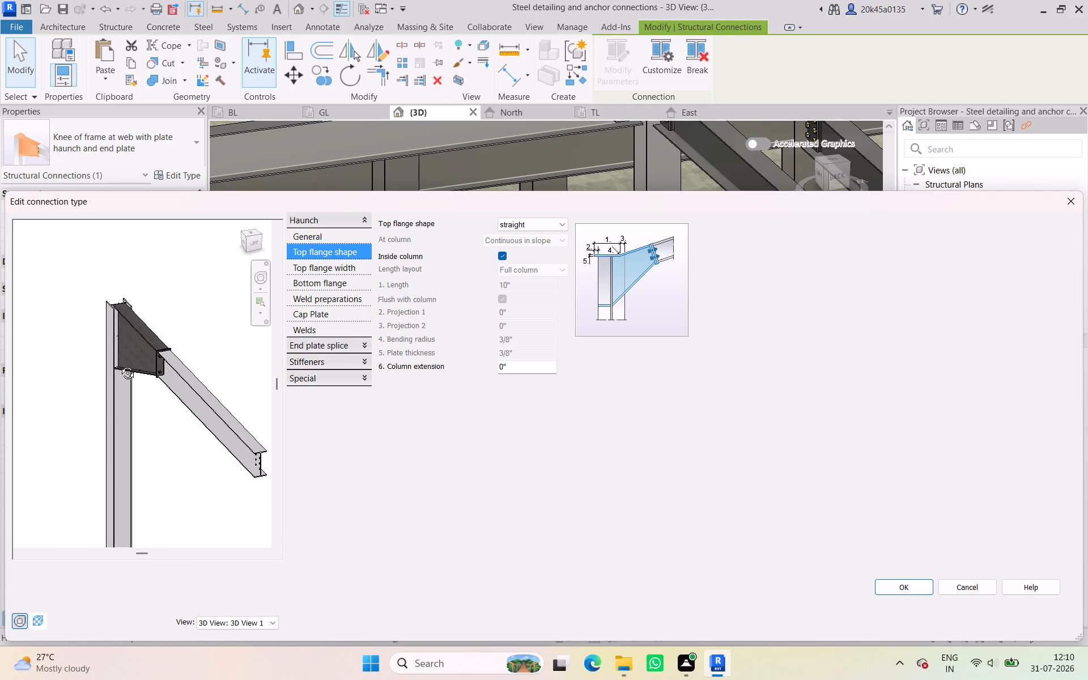
{"action": "middle_click_drag", "start_coordinate": [119, 364], "coordinate": [118, 364], "text": "shift"}
{"action": "scroll", "coordinate": [115, 331], "scroll_direction": "up", "scroll_amount": 11}
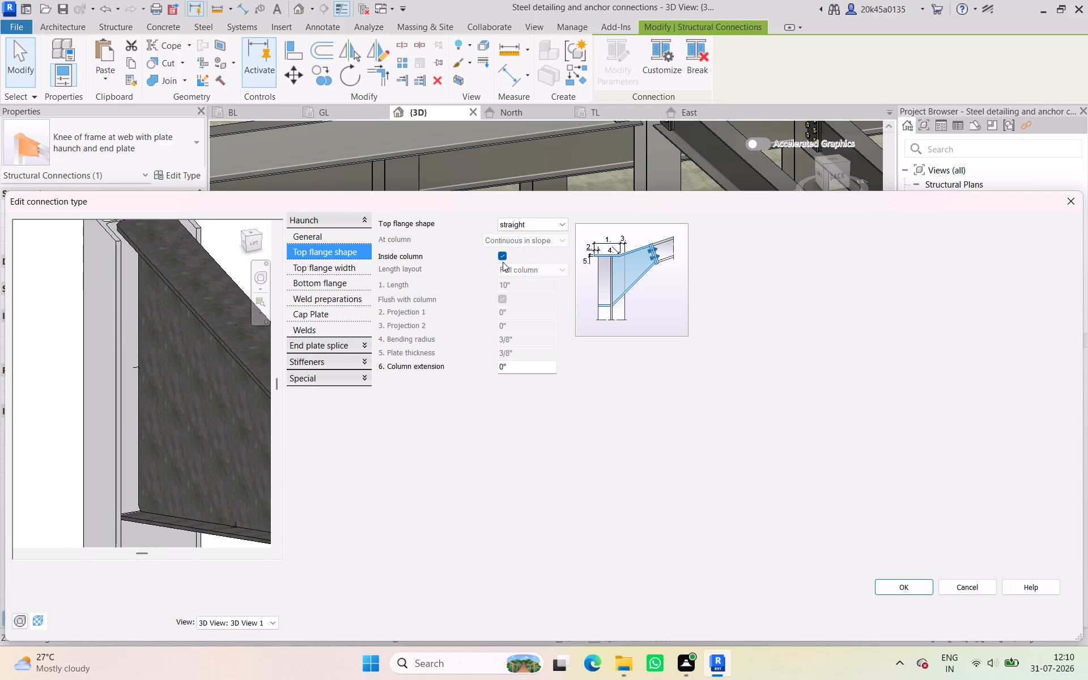
Compare the top flange at the column with Inside column off and on, leaving the option enabled.
{"action": "left_click", "coordinate": [501, 257]}
{"action": "left_click", "coordinate": [501, 257]}
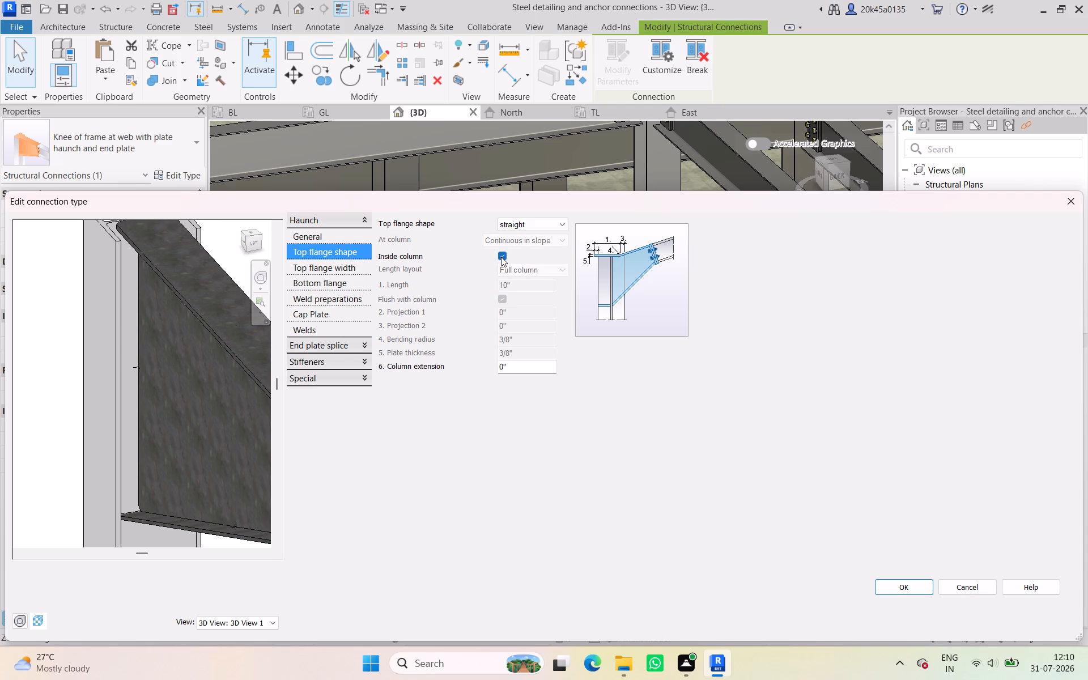
{"action": "left_click", "coordinate": [501, 257]}
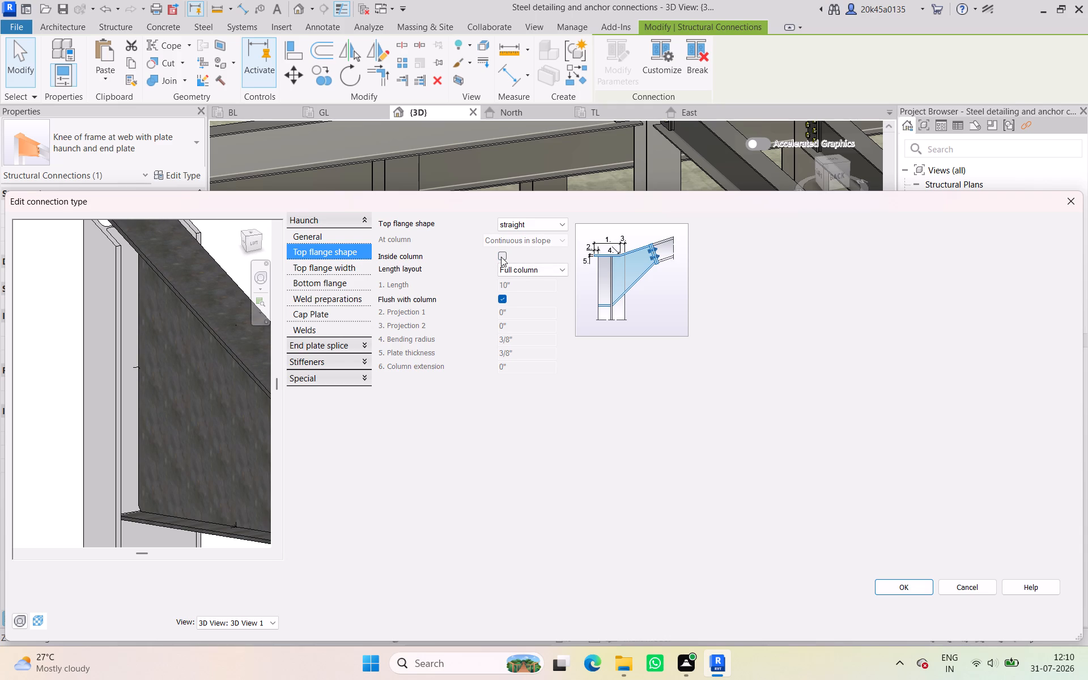
{"action": "scroll", "coordinate": [48, 384], "scroll_direction": "down", "scroll_amount": 4}
{"action": "middle_click_drag", "start_coordinate": [45, 384], "coordinate": [48, 405]}
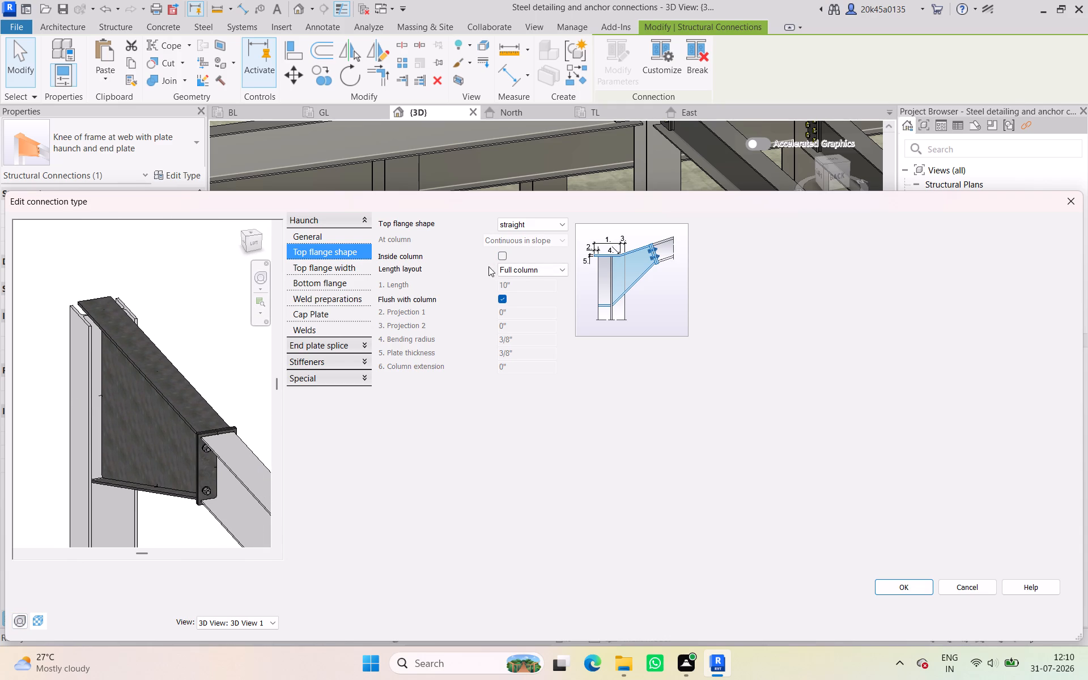
{"action": "left_click", "coordinate": [504, 256]}
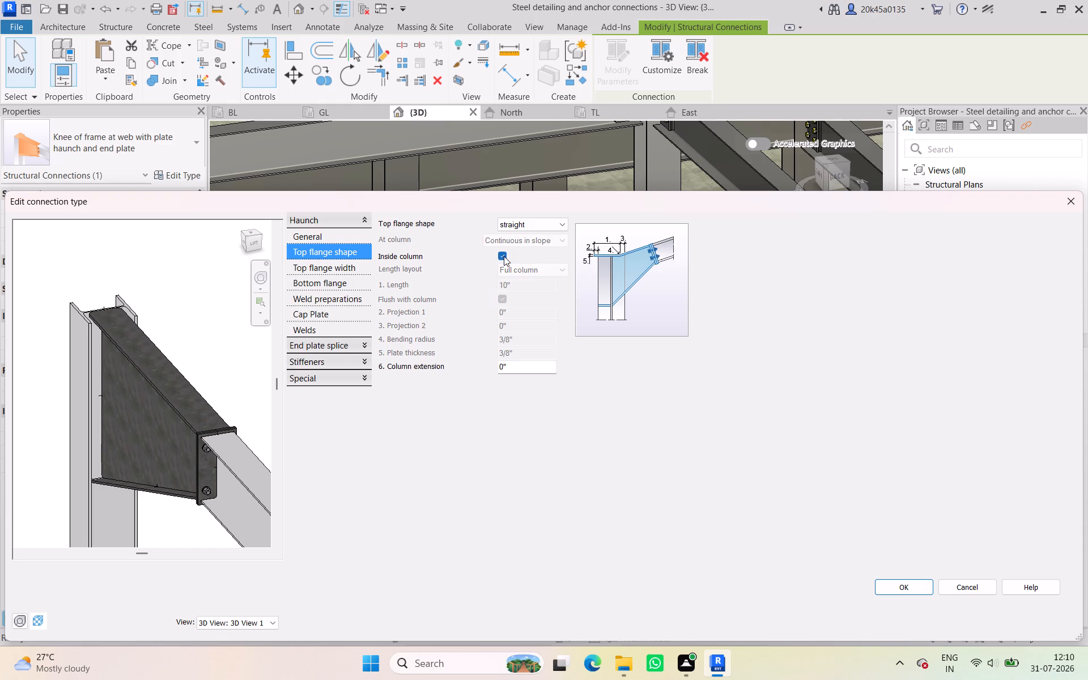
{"action": "left_click", "coordinate": [504, 256]}
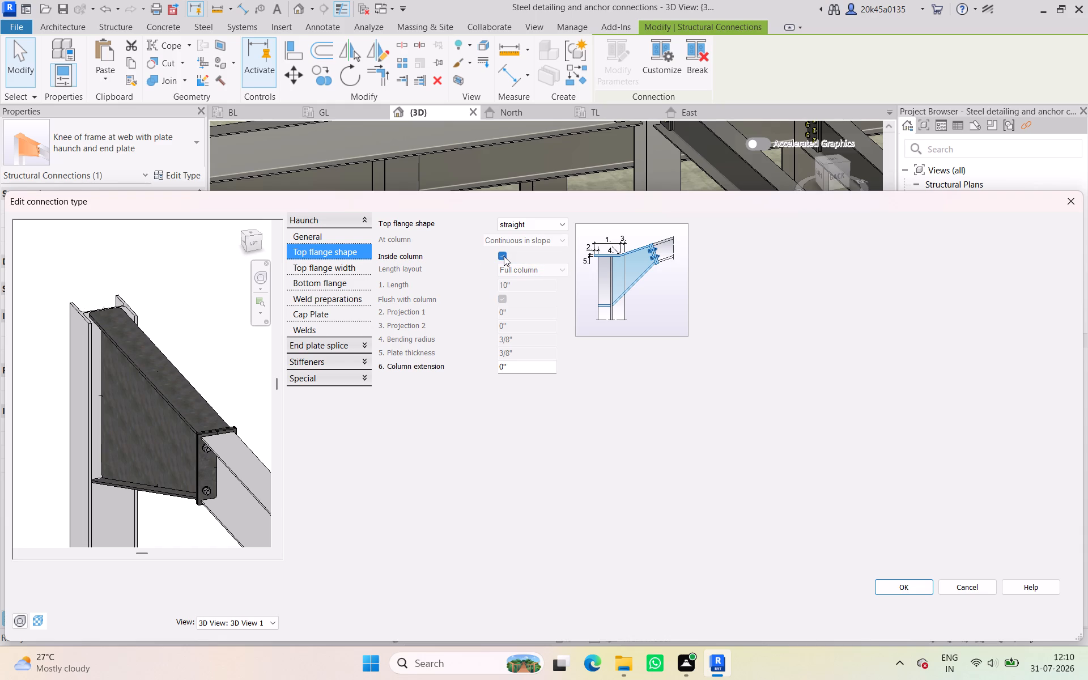
{"action": "left_click", "coordinate": [504, 256]}
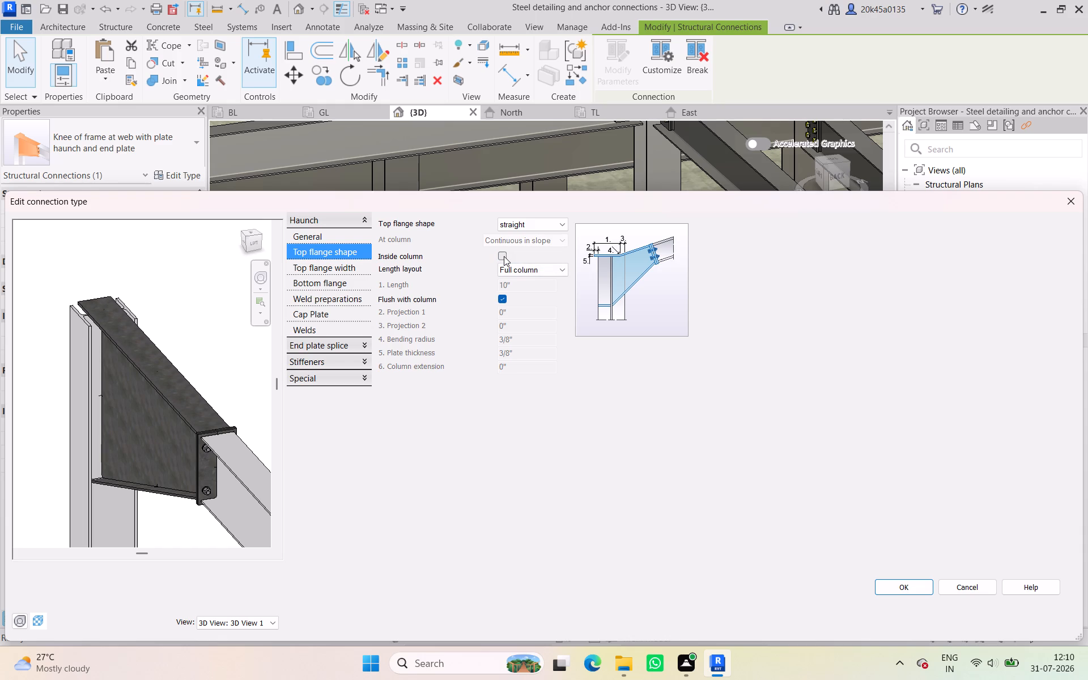
{"action": "scroll", "coordinate": [137, 415], "scroll_direction": "down", "scroll_amount": 5}
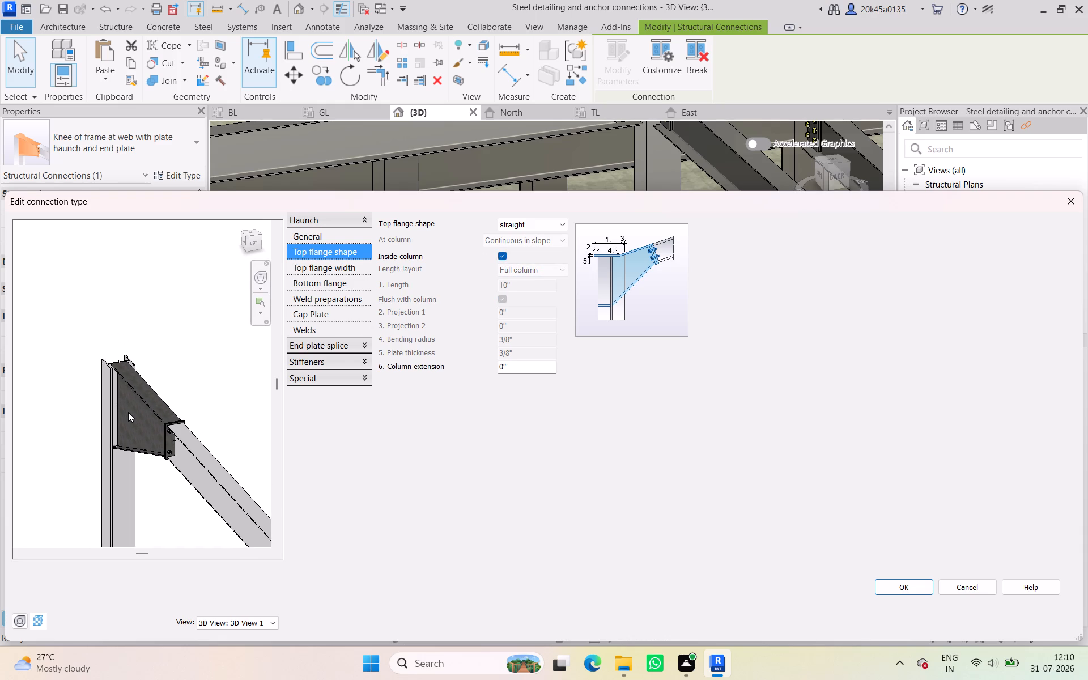
Review the haunch's top flange width, bottom flange, weld preparation, cap plate and weld settings.
{"action": "scroll", "coordinate": [128, 412], "scroll_direction": "down", "scroll_amount": 1}
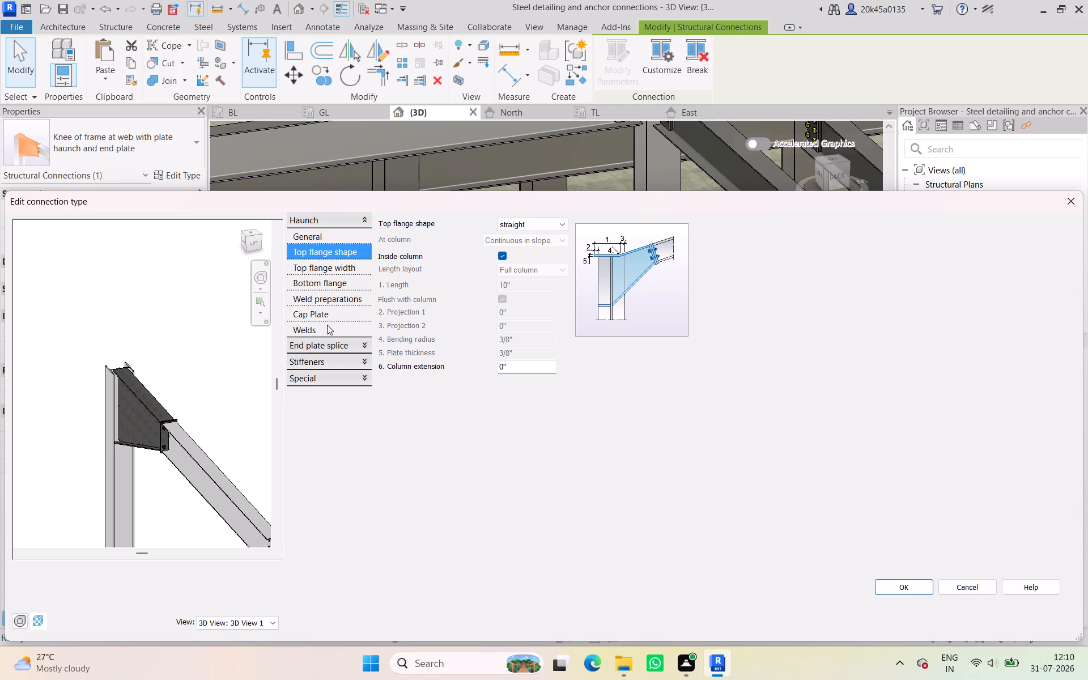
{"action": "left_click", "coordinate": [313, 266]}
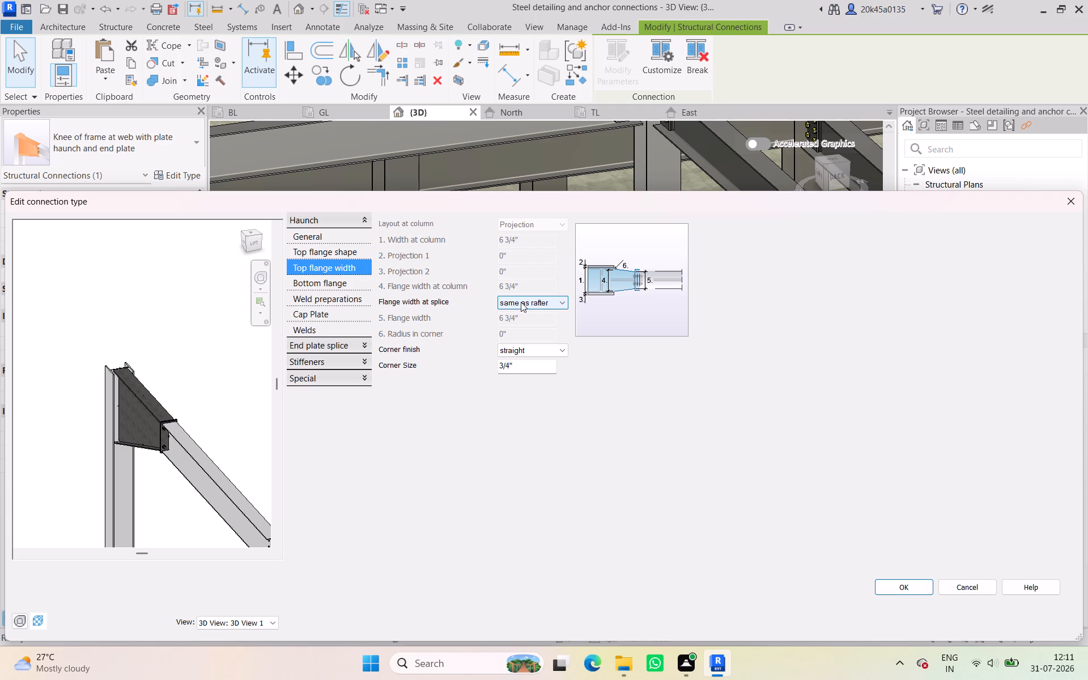
{"action": "left_click", "coordinate": [301, 284]}
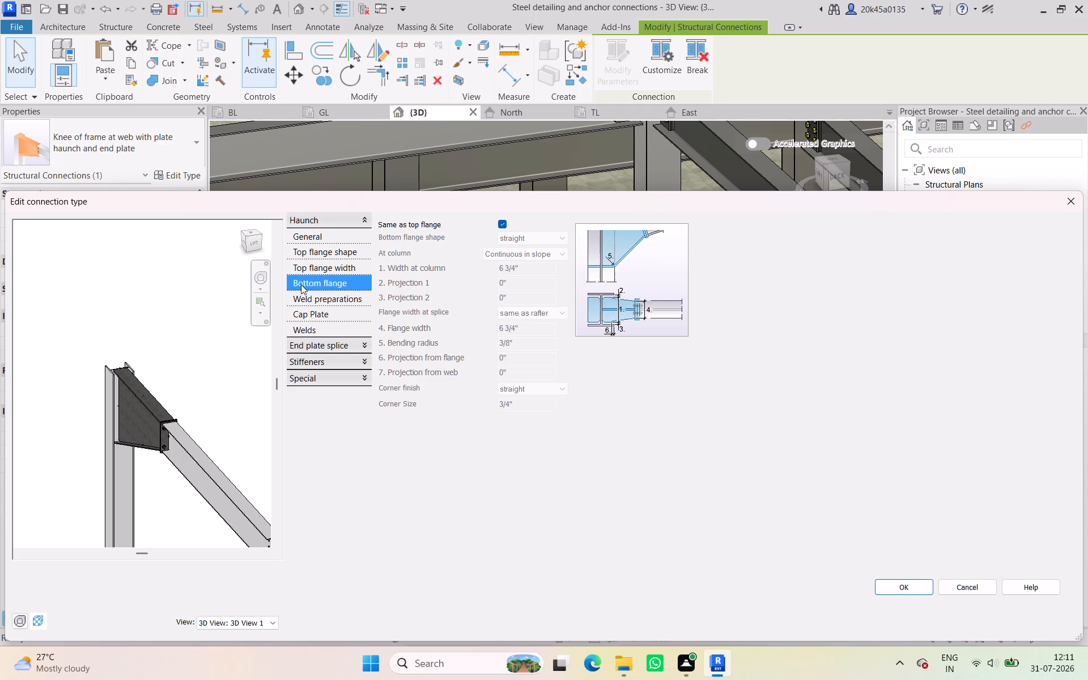
{"action": "left_click", "coordinate": [312, 300]}
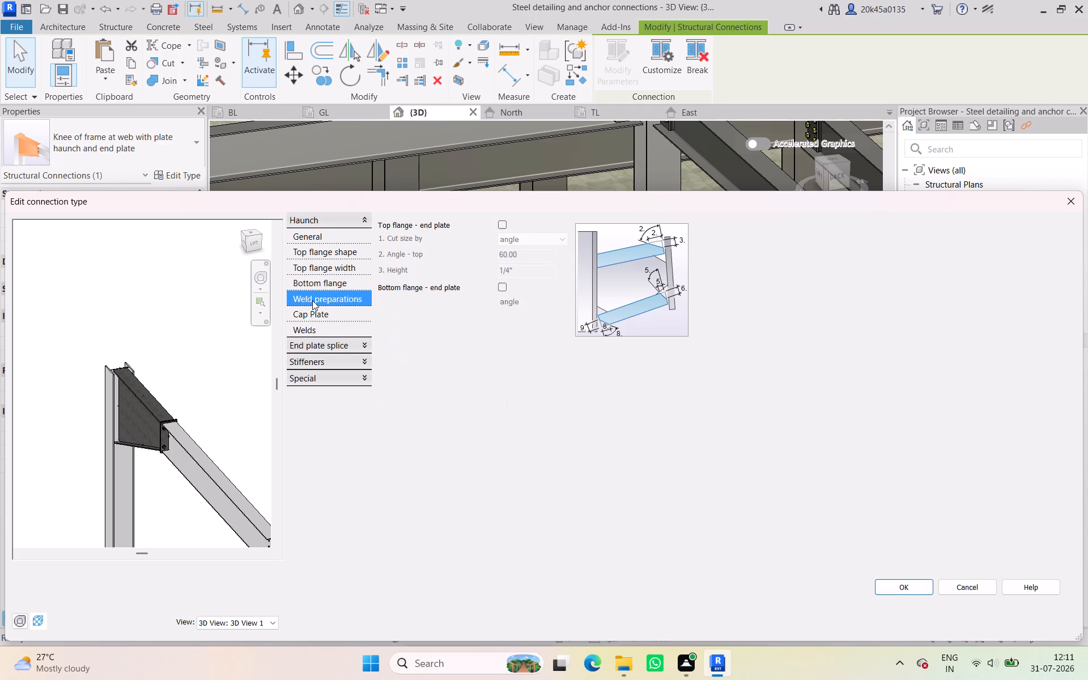
{"action": "left_click", "coordinate": [316, 312]}
{"action": "left_click", "coordinate": [320, 328]}
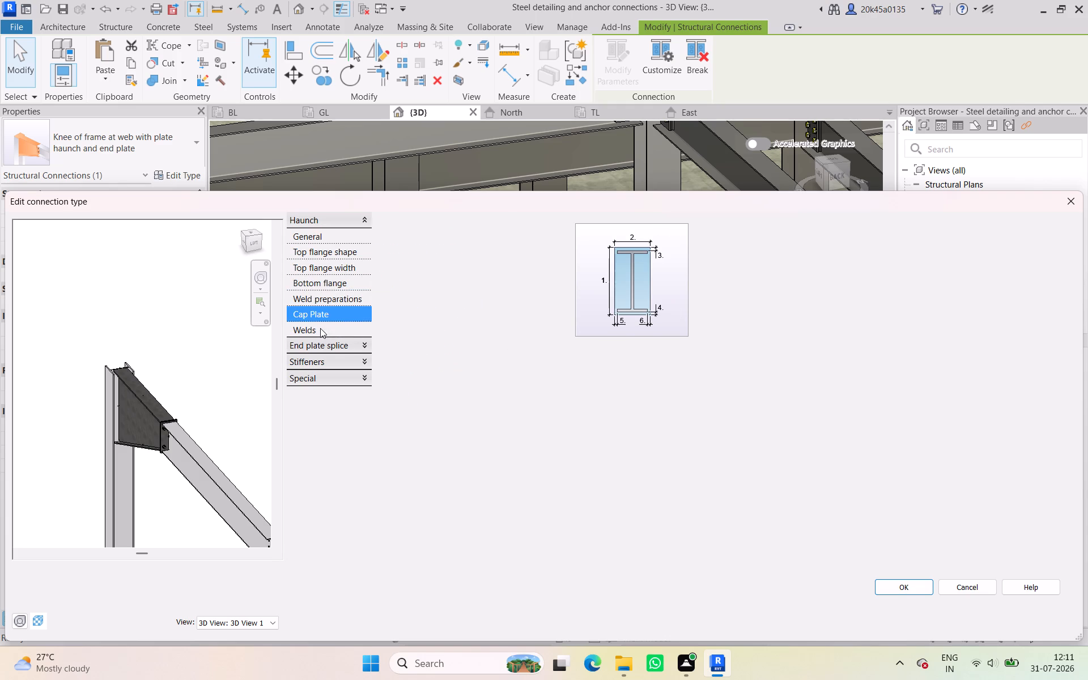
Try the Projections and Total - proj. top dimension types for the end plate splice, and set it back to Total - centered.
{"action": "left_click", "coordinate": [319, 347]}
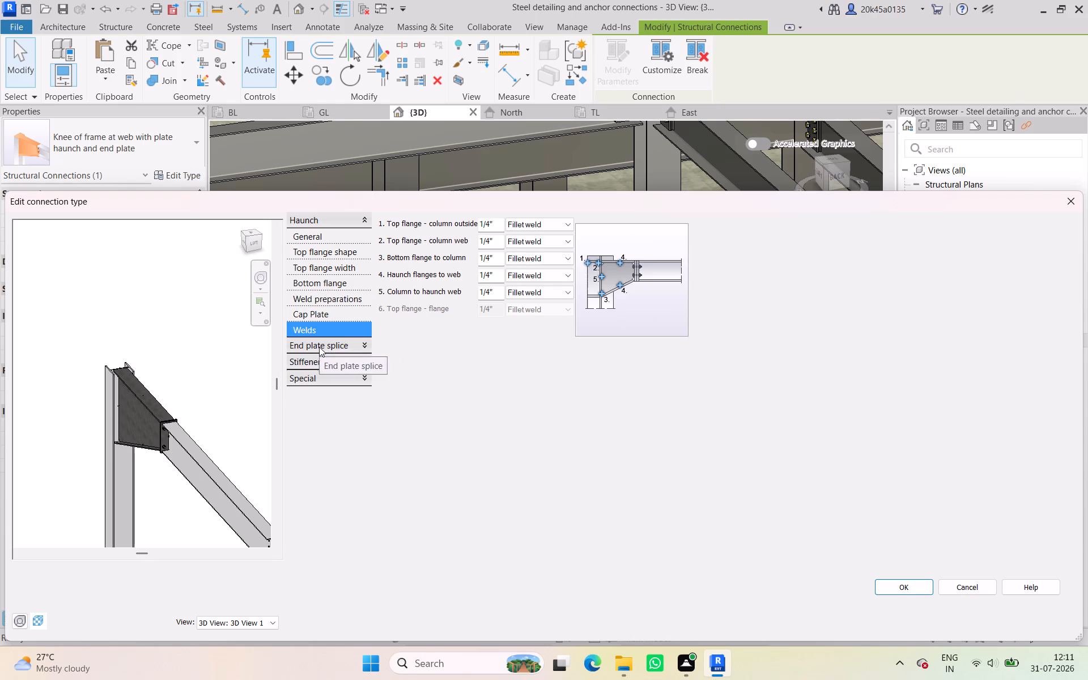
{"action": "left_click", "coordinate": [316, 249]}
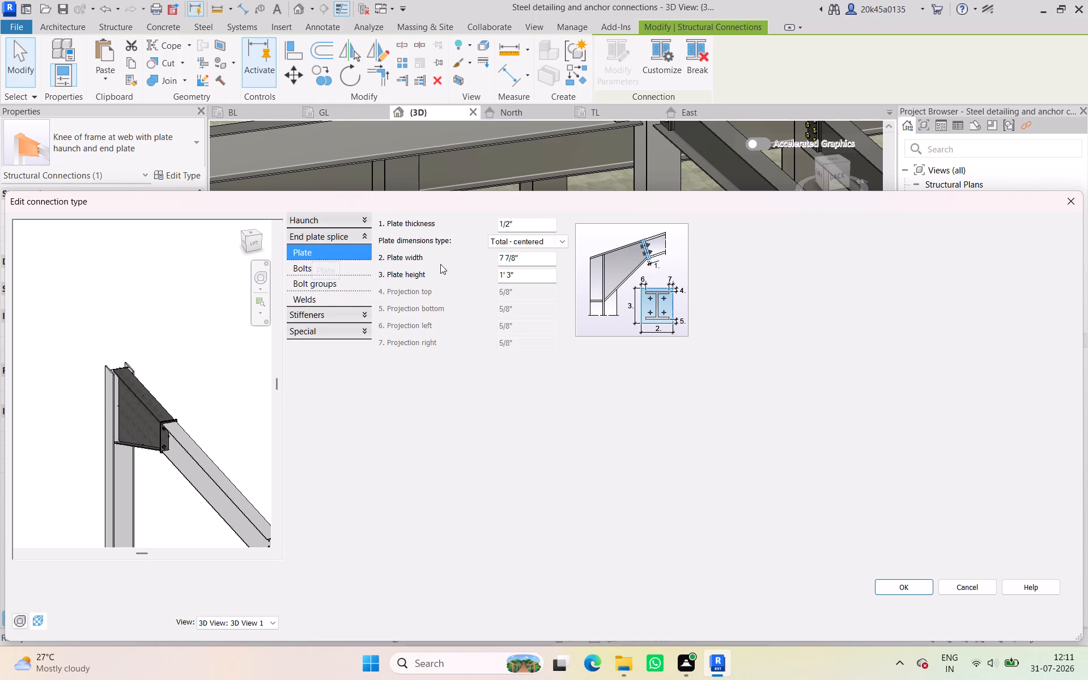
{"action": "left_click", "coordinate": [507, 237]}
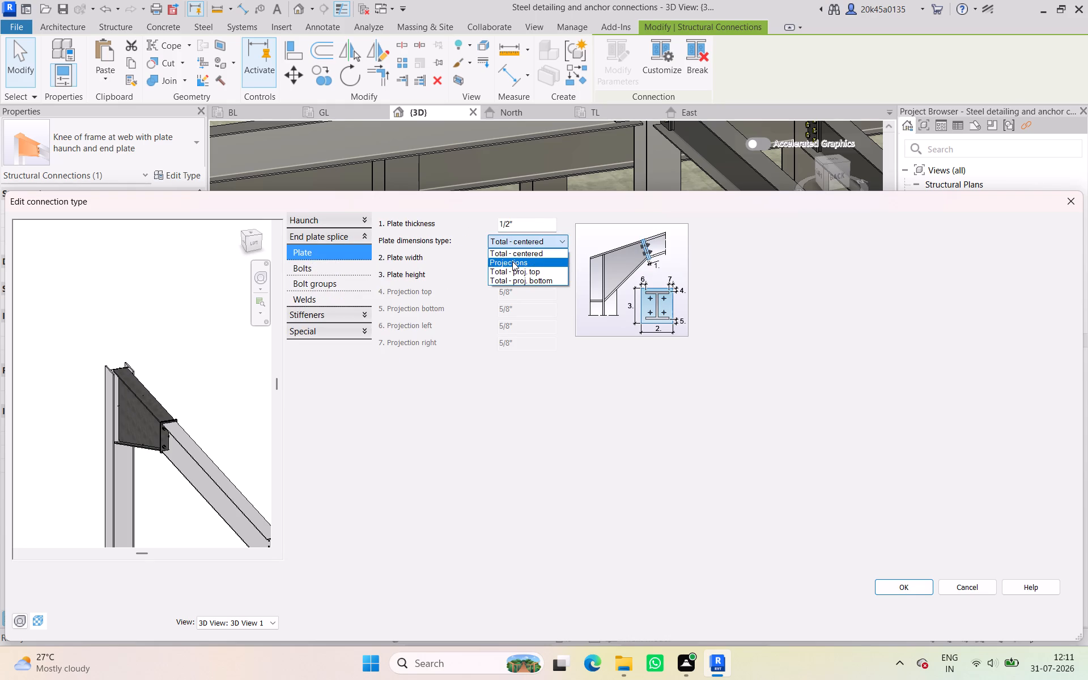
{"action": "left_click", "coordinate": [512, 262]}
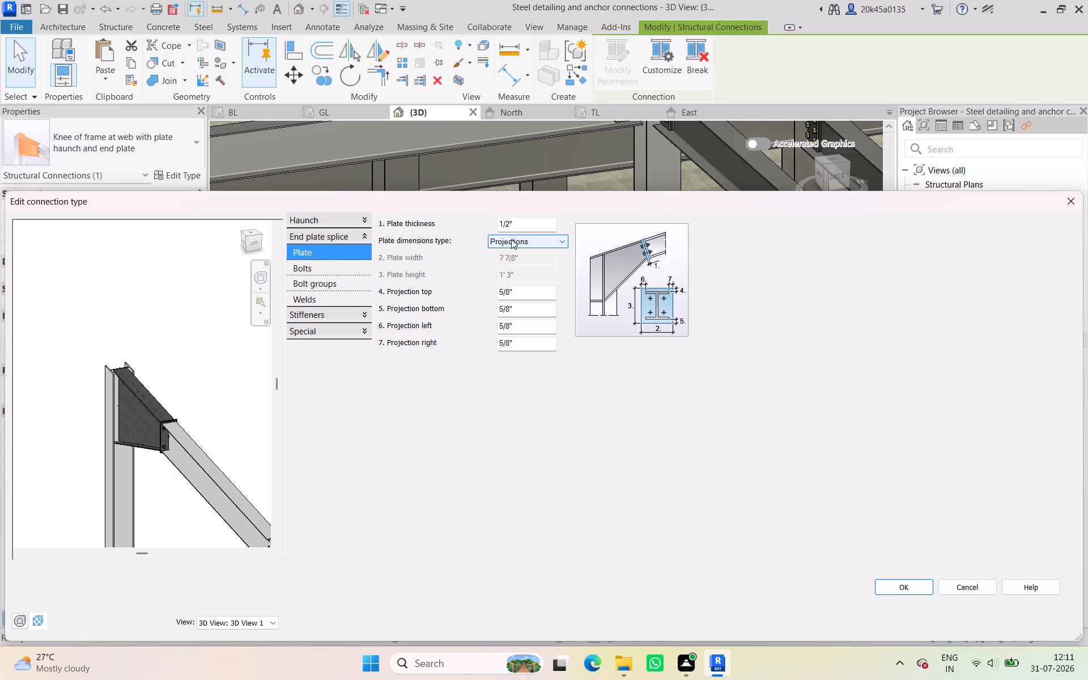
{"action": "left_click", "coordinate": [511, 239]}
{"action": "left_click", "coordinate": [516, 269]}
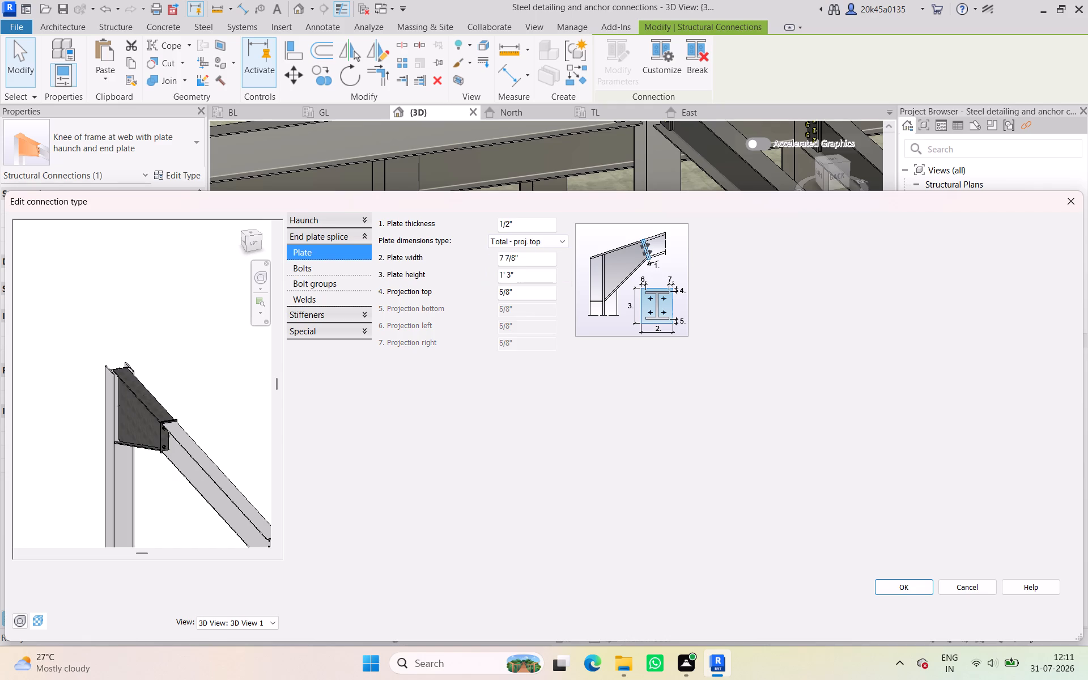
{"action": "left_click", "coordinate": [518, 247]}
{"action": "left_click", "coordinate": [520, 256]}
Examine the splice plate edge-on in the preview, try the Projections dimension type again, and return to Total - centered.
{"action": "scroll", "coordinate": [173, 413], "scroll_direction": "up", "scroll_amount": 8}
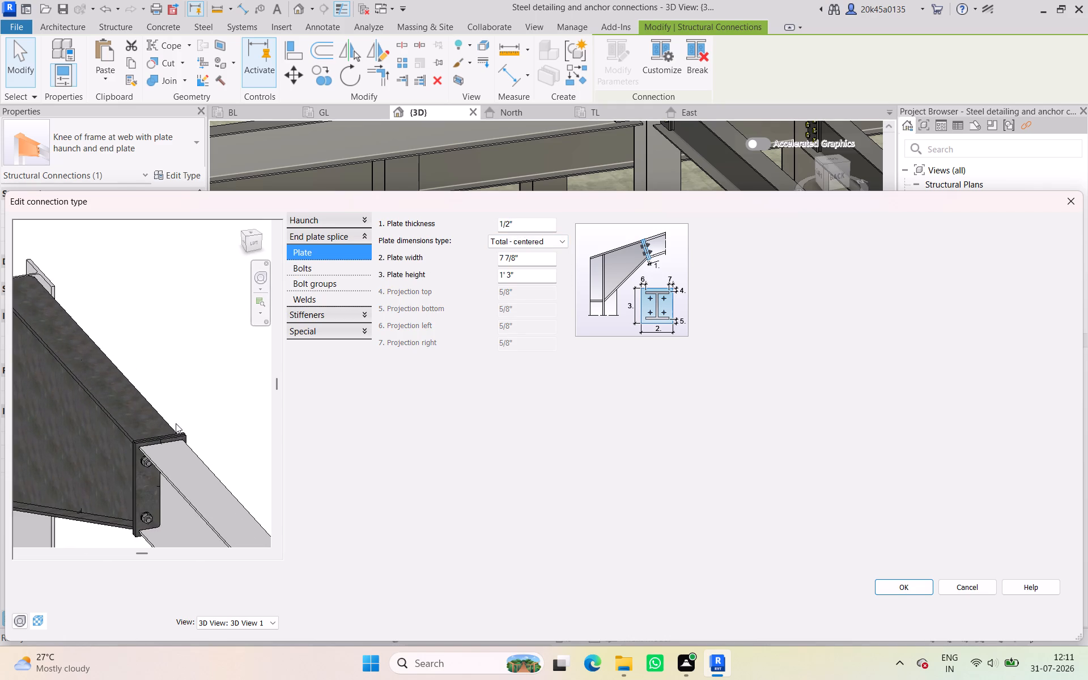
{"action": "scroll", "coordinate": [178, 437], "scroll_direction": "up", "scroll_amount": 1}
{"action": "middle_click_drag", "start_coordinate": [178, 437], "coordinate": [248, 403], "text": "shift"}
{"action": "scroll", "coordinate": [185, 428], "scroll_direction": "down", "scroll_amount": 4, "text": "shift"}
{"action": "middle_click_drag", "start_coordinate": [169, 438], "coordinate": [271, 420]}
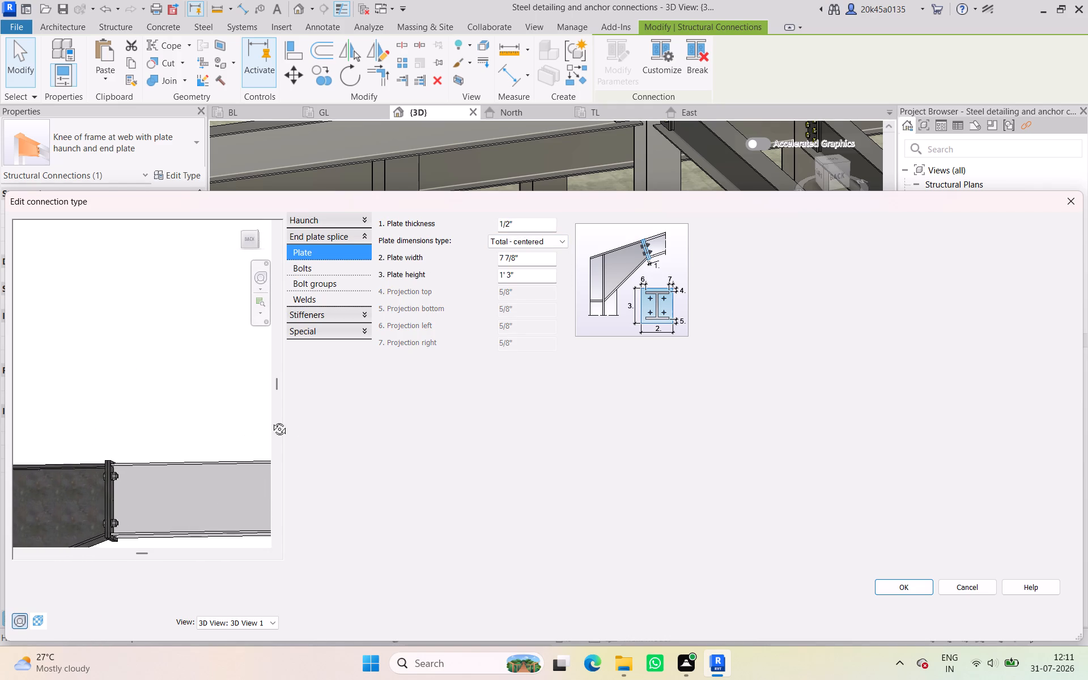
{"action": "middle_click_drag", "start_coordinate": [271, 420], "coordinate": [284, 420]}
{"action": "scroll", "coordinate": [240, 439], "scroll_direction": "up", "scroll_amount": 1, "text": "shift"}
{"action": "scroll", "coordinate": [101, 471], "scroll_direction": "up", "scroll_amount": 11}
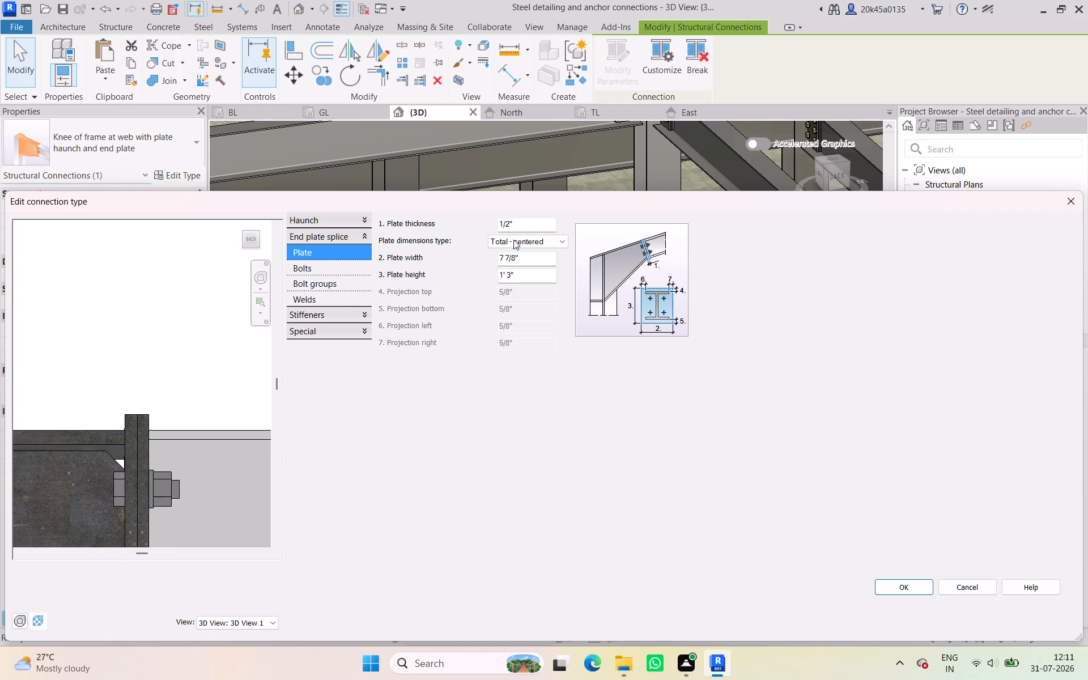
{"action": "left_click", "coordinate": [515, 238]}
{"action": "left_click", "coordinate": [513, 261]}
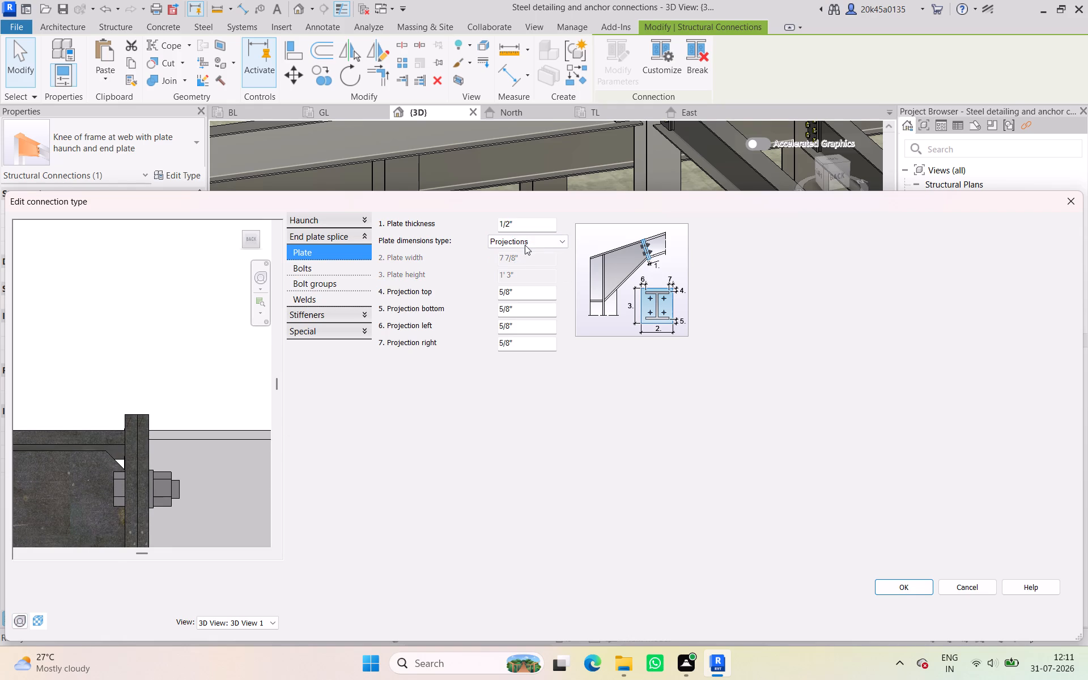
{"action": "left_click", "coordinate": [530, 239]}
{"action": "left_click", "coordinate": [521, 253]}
Set the end plate splice's plate thickness to 1" and check the thicker plates in the preview.
{"action": "left_click_drag", "start_coordinate": [511, 223], "coordinate": [448, 222]}
{"action": "type", "text": "1\""}
{"action": "key", "text": "Return"}
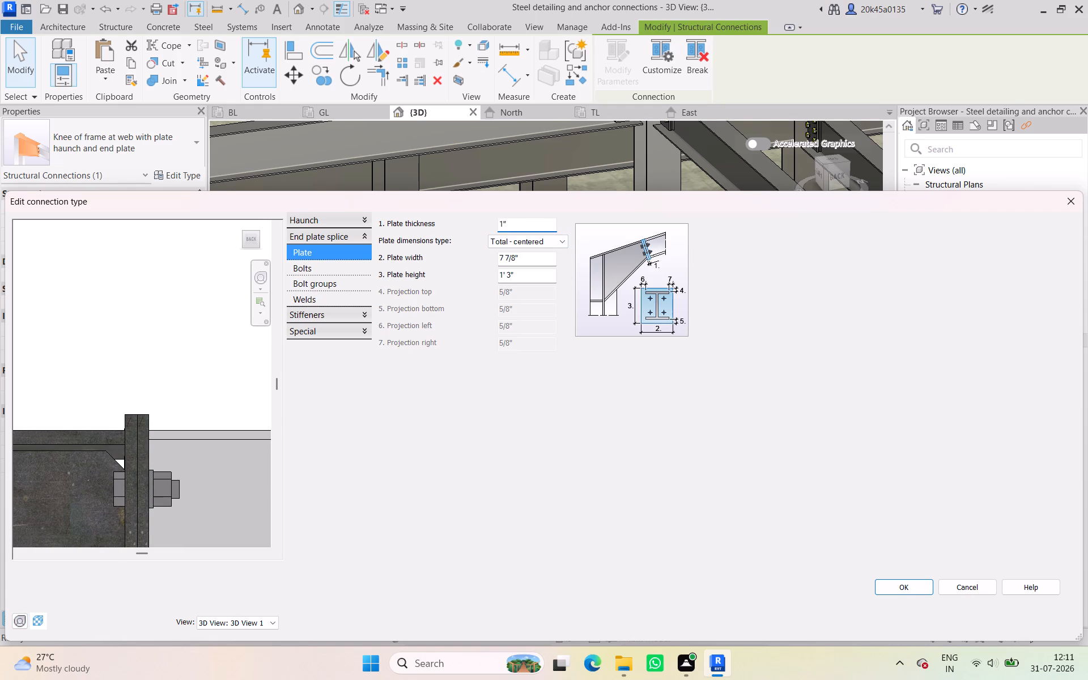
{"action": "scroll", "coordinate": [177, 355], "scroll_direction": "down", "scroll_amount": 4}
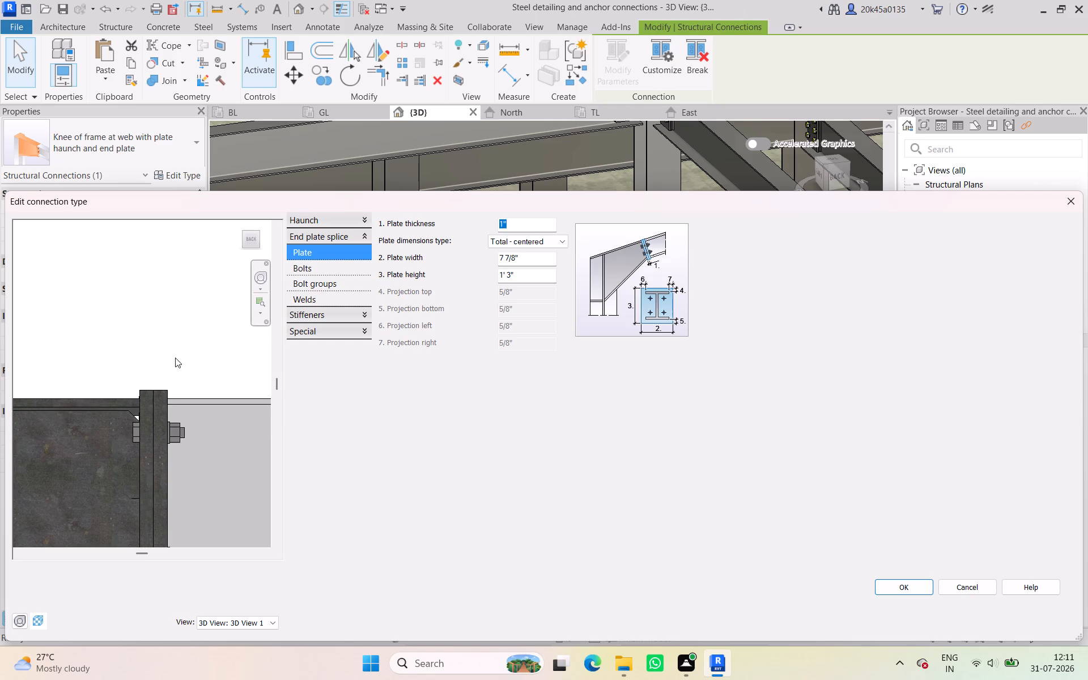
{"action": "middle_click_drag", "start_coordinate": [175, 358], "coordinate": [175, 329]}
{"action": "scroll", "coordinate": [175, 329], "scroll_direction": "down", "scroll_amount": 5}
{"action": "middle_click_drag", "start_coordinate": [175, 330], "coordinate": [194, 330]}
{"action": "scroll", "coordinate": [204, 332], "scroll_direction": "down", "scroll_amount": 4}
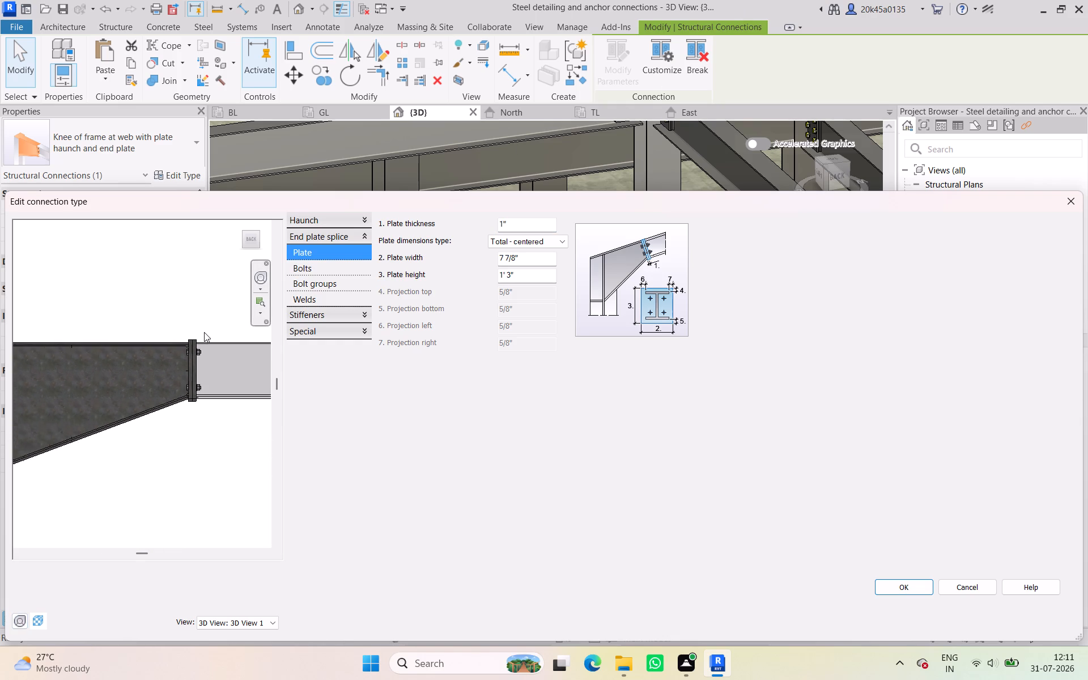
{"action": "scroll", "coordinate": [204, 332], "scroll_direction": "down", "scroll_amount": 4}
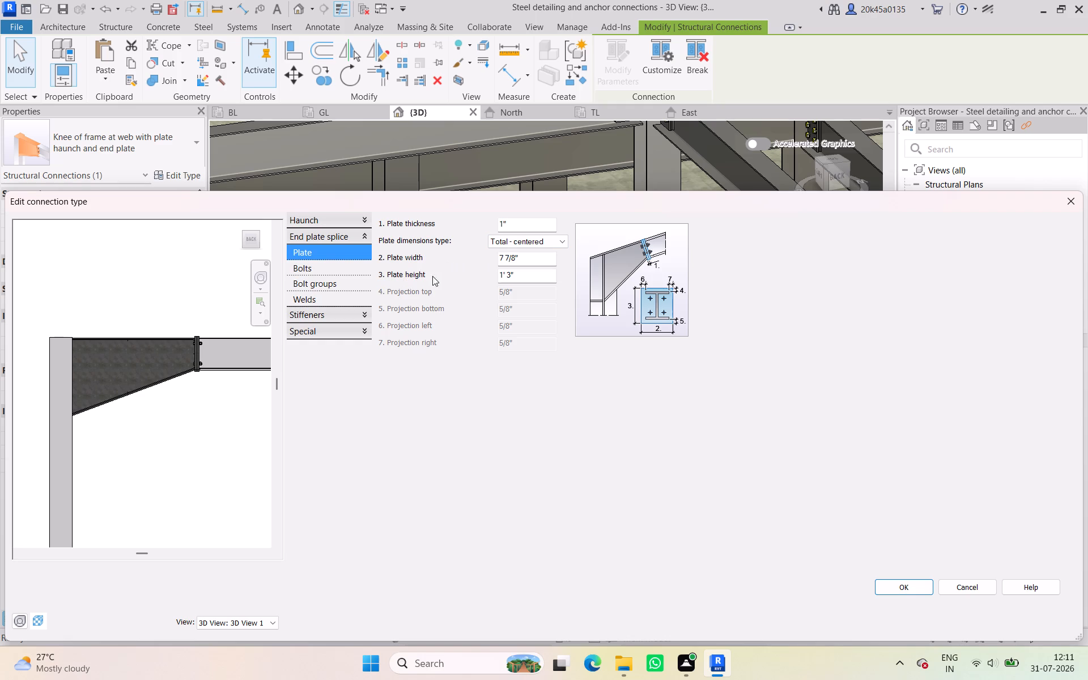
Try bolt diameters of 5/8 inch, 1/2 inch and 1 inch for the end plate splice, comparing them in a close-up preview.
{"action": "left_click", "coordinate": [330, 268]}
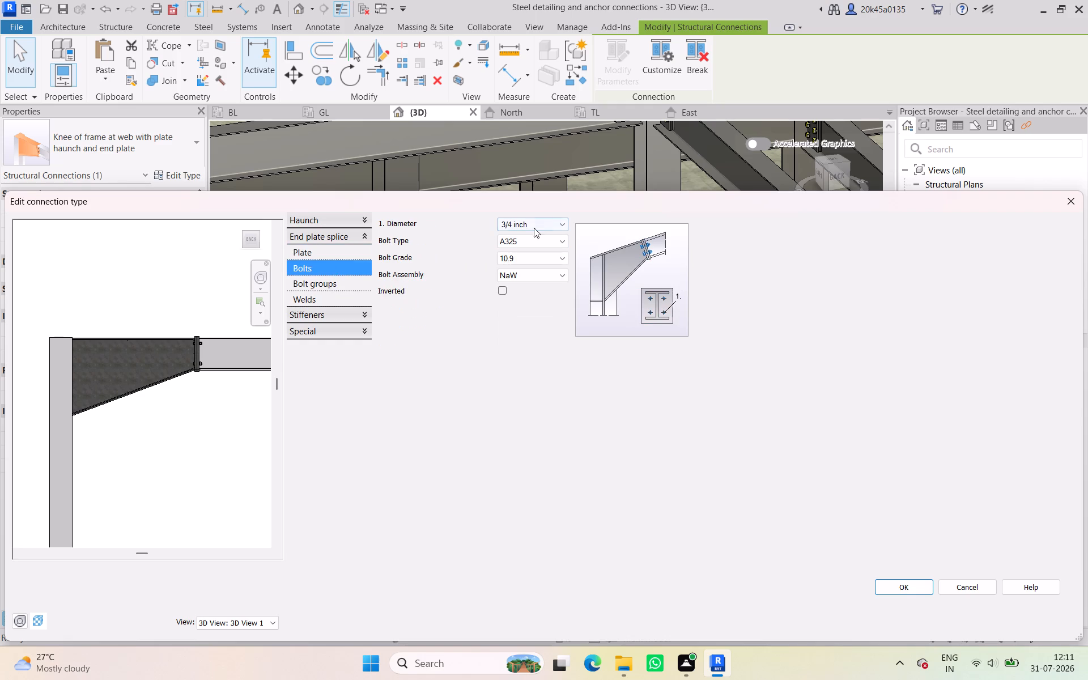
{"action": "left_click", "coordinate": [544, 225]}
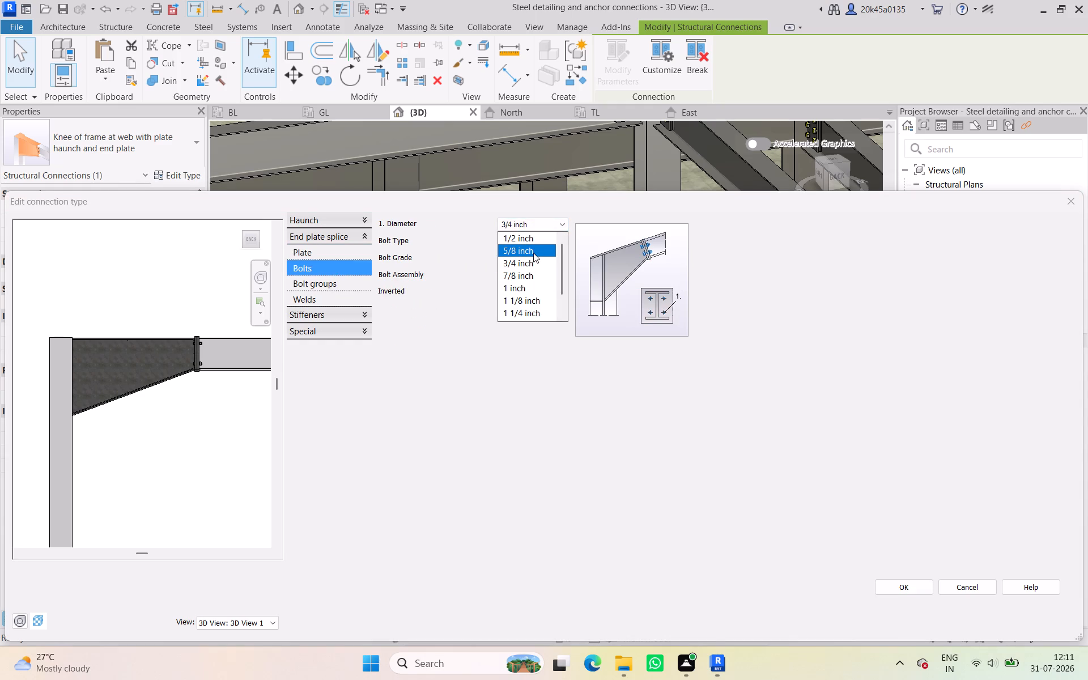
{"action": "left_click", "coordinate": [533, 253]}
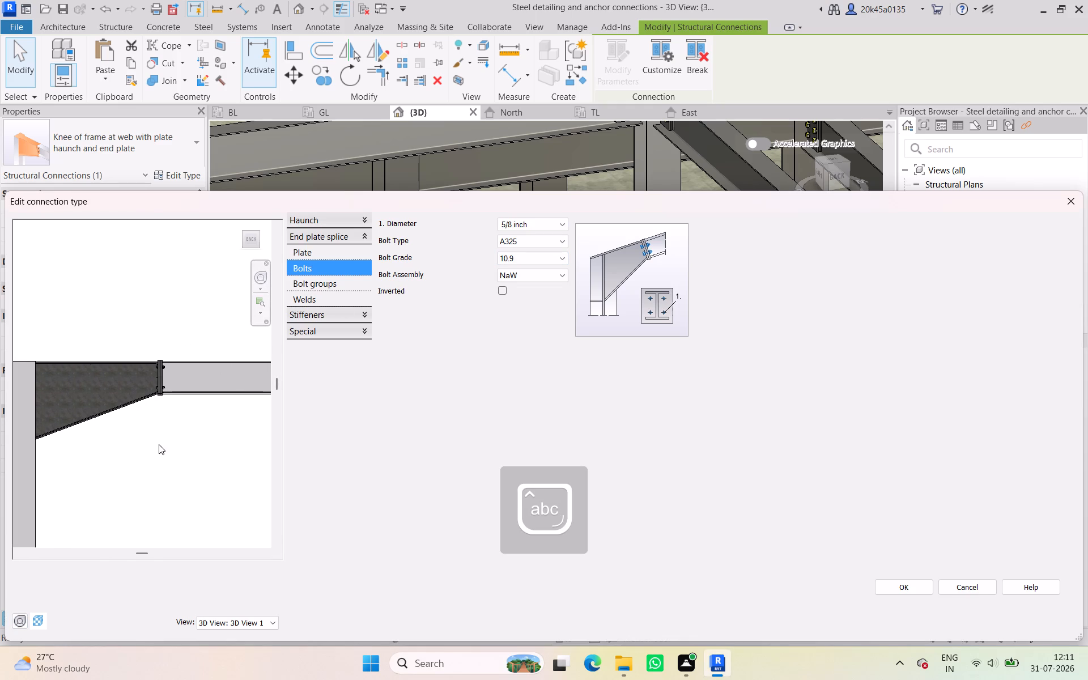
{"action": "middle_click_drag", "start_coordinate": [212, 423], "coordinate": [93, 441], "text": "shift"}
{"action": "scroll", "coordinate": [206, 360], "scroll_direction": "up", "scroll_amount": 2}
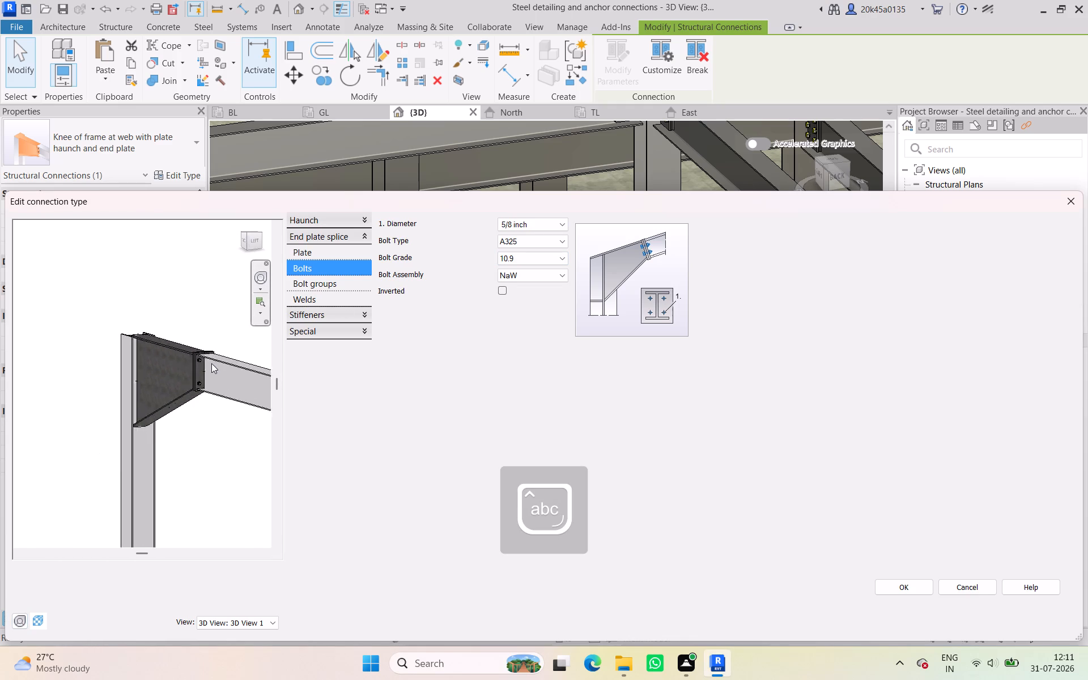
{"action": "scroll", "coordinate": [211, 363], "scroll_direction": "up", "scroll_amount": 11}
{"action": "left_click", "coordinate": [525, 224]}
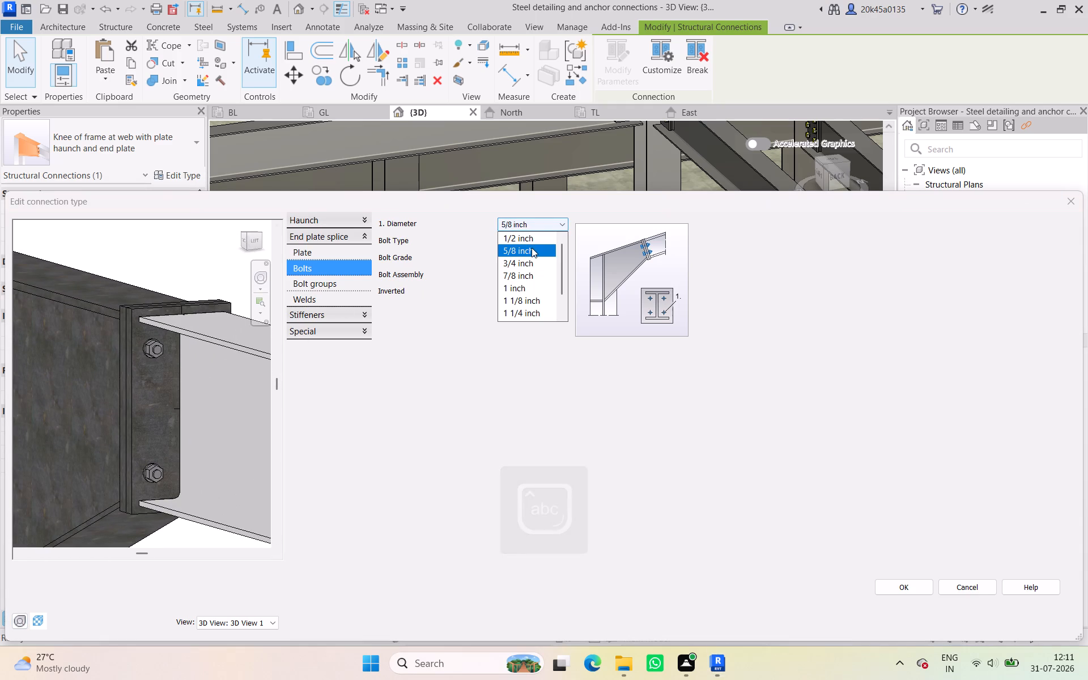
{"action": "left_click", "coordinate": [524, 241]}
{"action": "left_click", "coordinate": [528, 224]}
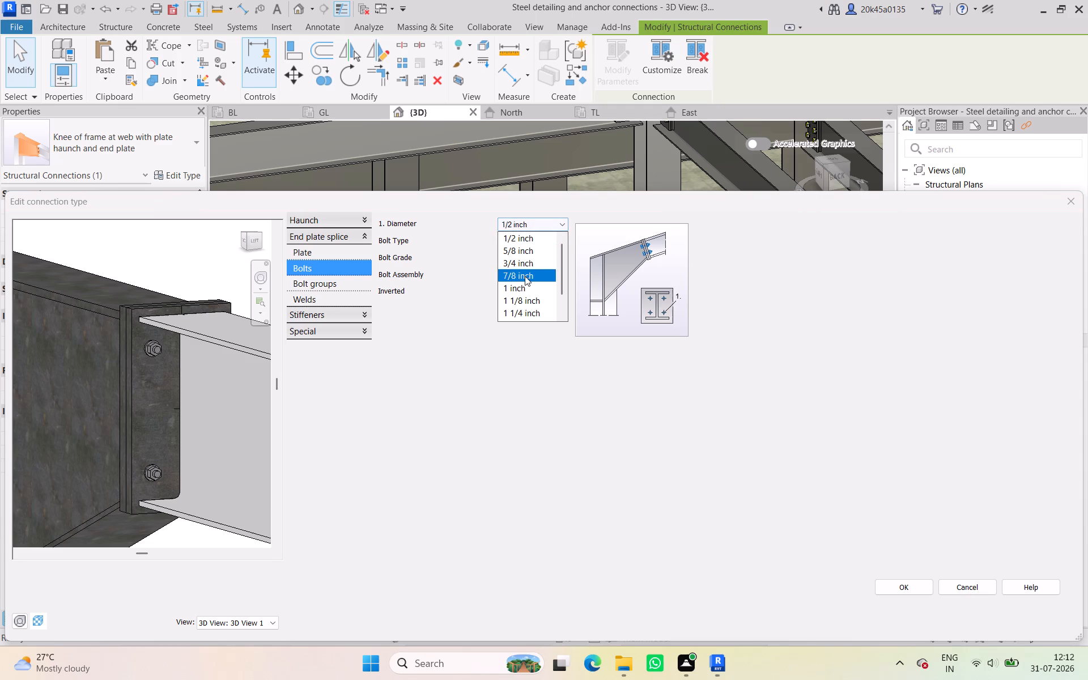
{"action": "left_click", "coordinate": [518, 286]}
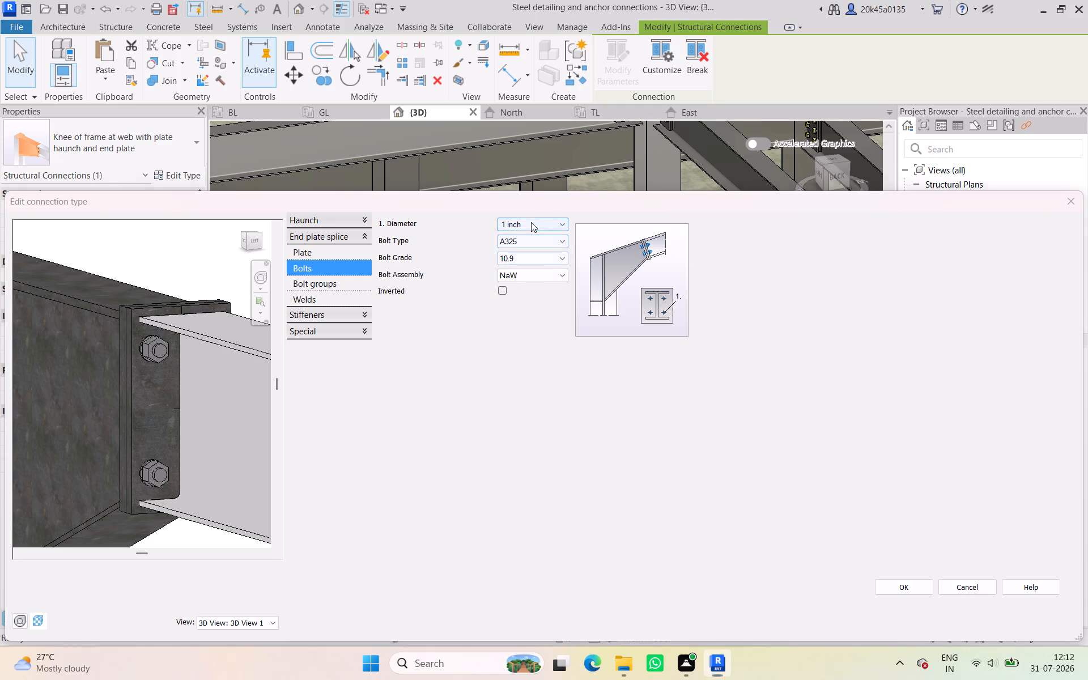
Set the end plate splice's bolt diameter to 1 1/8 inch.
{"action": "left_click", "coordinate": [531, 222]}
{"action": "left_click", "coordinate": [516, 298]}
{"action": "scroll", "coordinate": [246, 344], "scroll_direction": "down", "scroll_amount": 5}
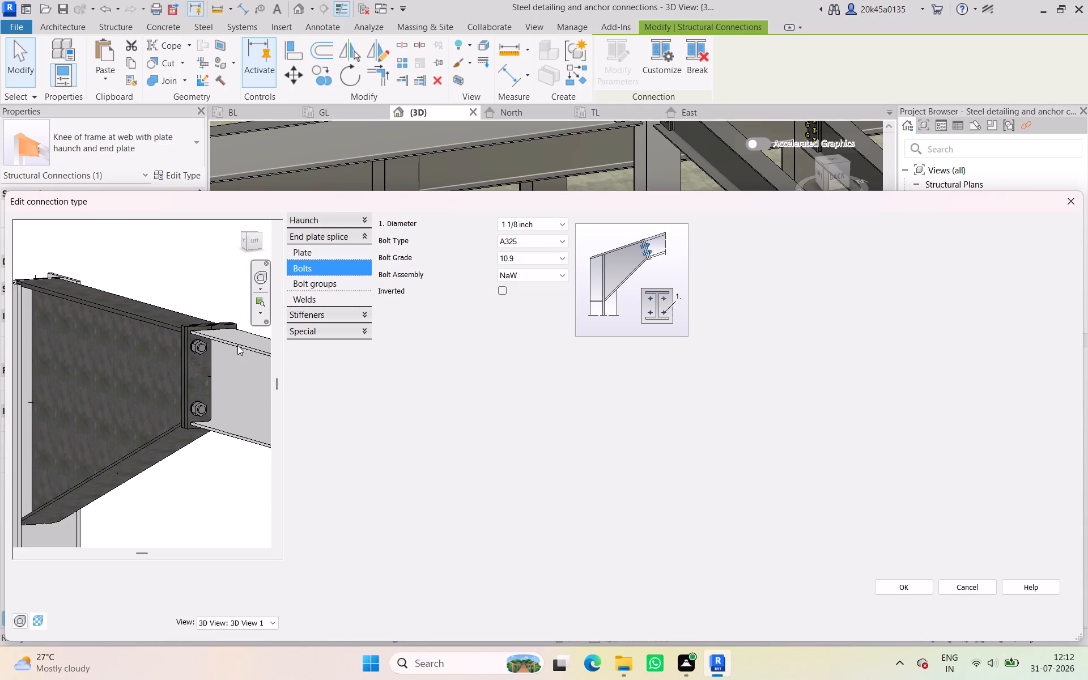
{"action": "middle_click_drag", "start_coordinate": [237, 345], "coordinate": [190, 328]}
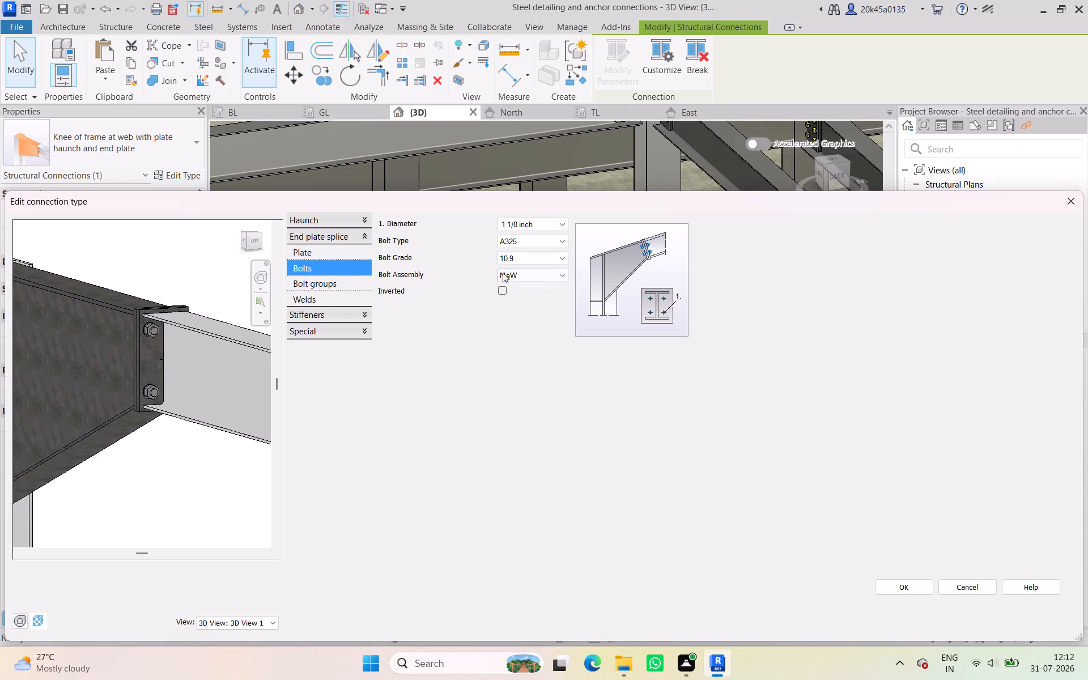
Set the splice bolt type to A490, check the bolt grade and assembly options, and keep 10.9 and NaW.
{"action": "left_click", "coordinate": [536, 242]}
{"action": "left_click", "coordinate": [520, 301]}
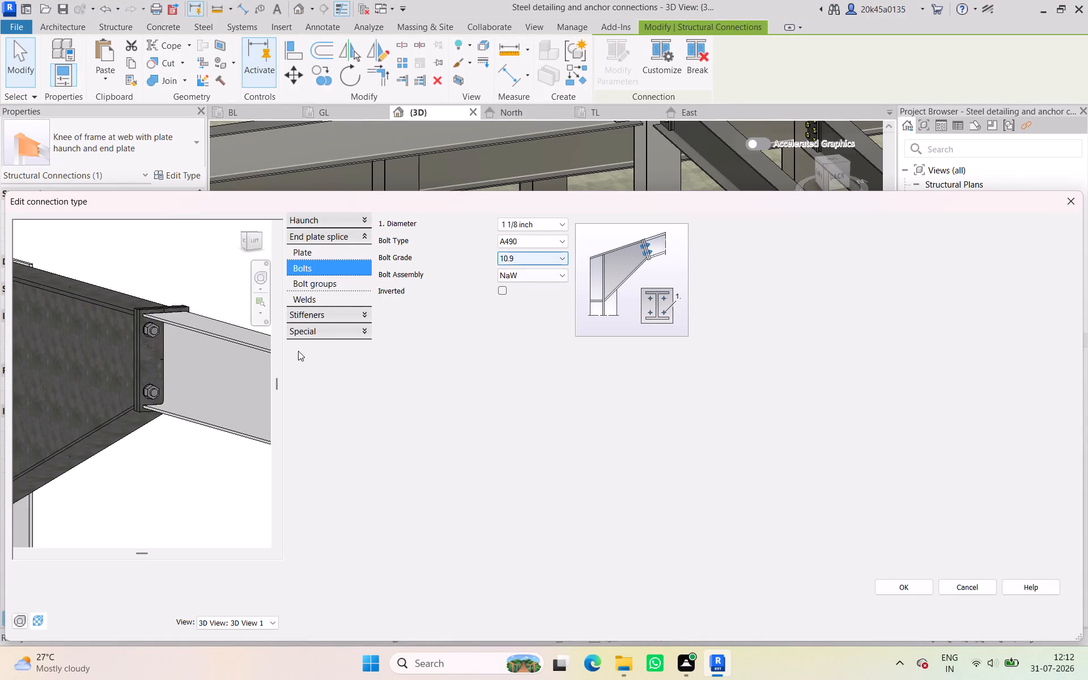
{"action": "left_click", "coordinate": [511, 260]}
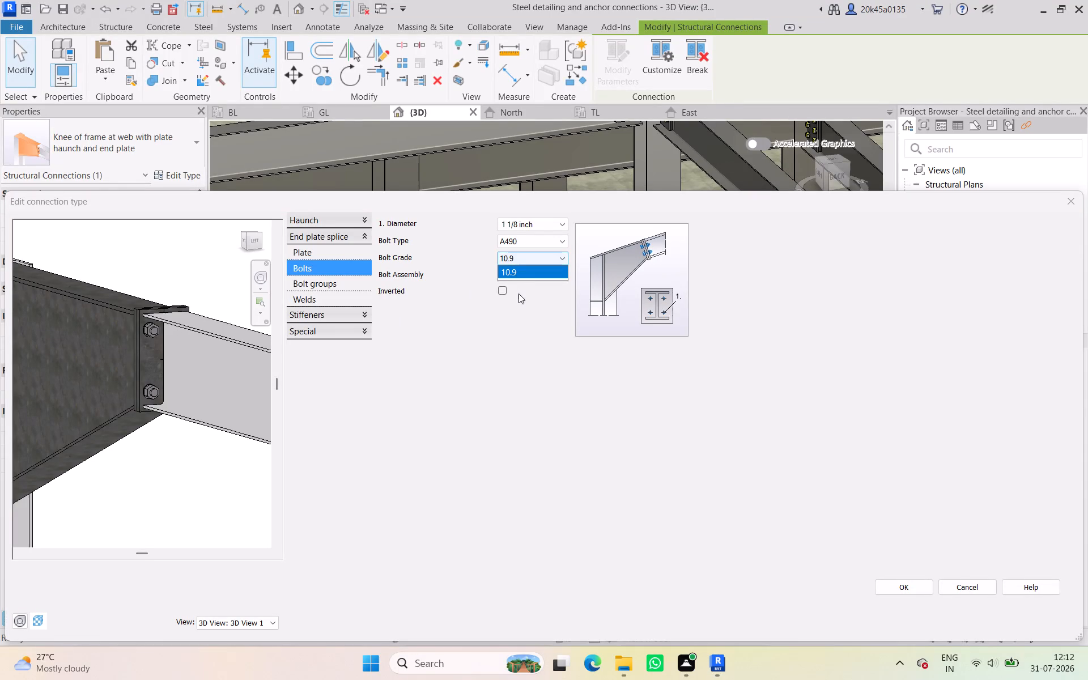
{"action": "left_click", "coordinate": [507, 312]}
{"action": "left_click", "coordinate": [520, 275]}
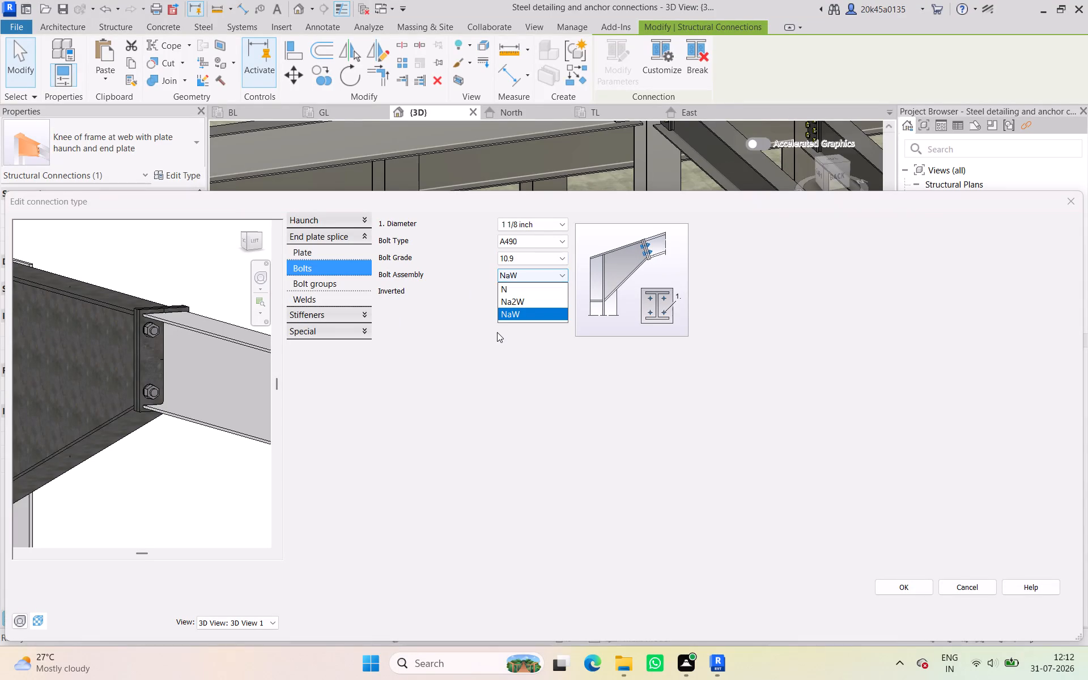
{"action": "left_click", "coordinate": [497, 332]}
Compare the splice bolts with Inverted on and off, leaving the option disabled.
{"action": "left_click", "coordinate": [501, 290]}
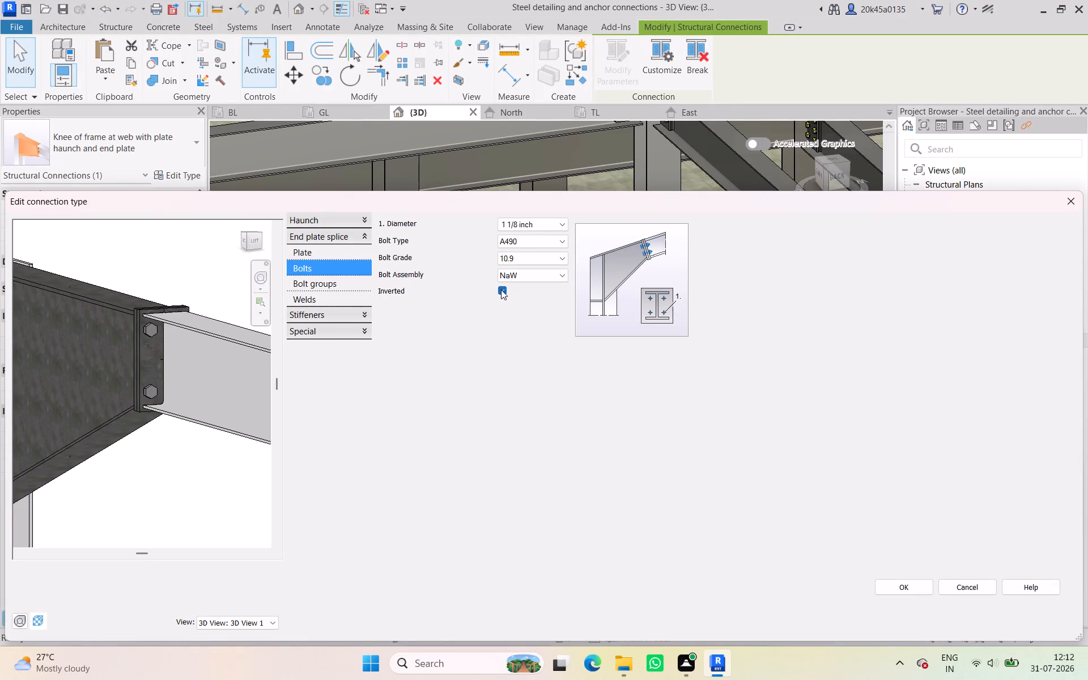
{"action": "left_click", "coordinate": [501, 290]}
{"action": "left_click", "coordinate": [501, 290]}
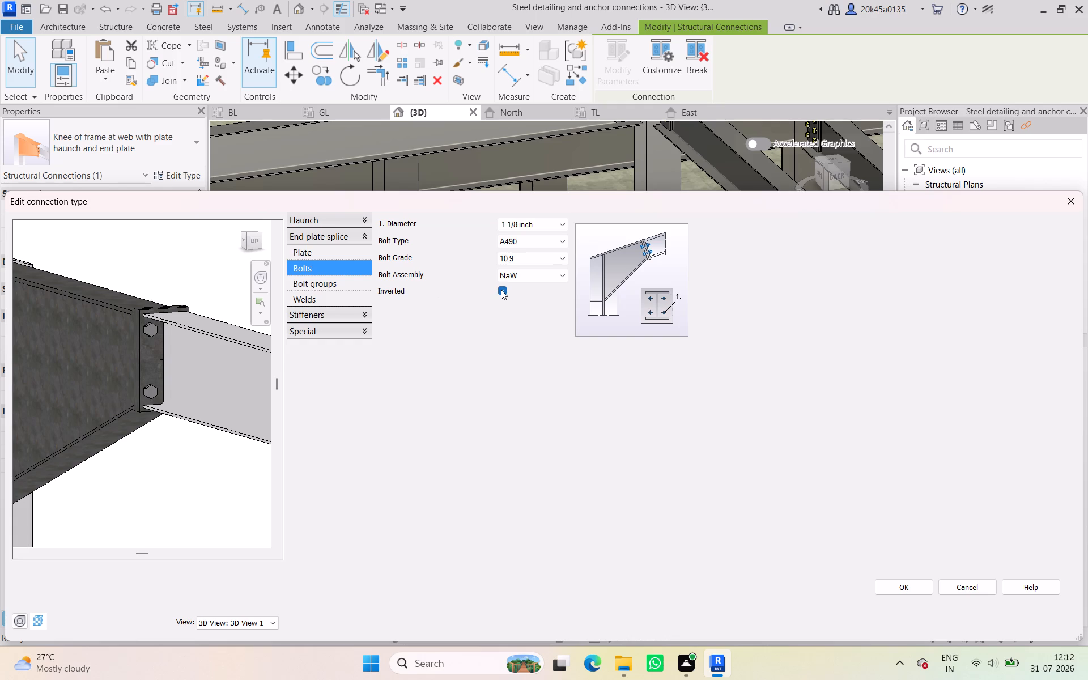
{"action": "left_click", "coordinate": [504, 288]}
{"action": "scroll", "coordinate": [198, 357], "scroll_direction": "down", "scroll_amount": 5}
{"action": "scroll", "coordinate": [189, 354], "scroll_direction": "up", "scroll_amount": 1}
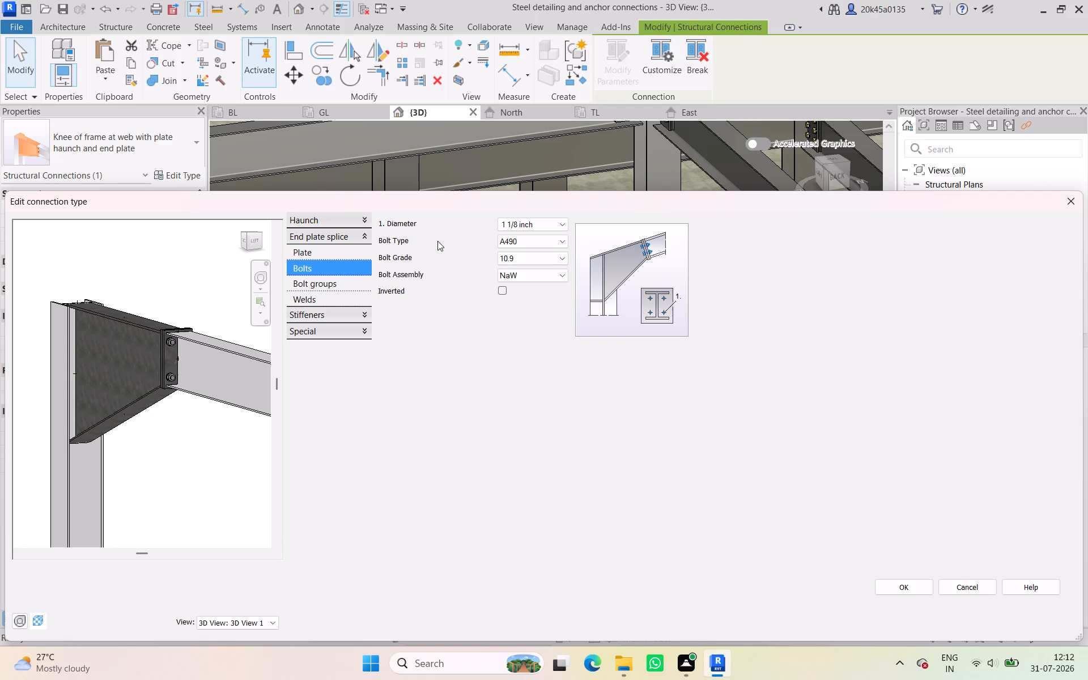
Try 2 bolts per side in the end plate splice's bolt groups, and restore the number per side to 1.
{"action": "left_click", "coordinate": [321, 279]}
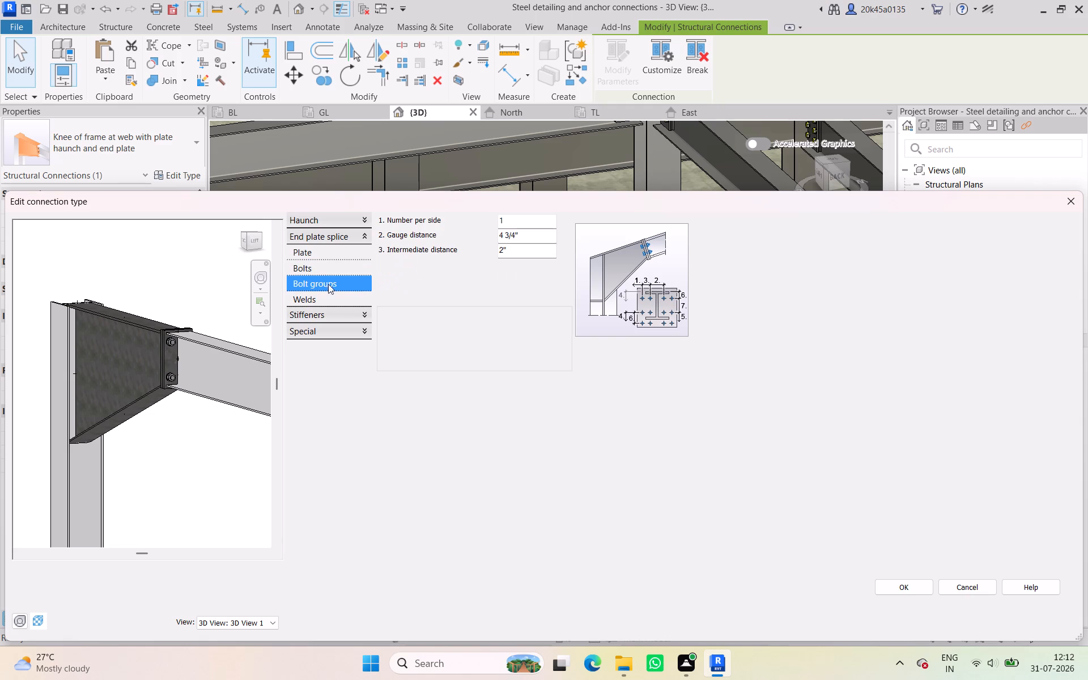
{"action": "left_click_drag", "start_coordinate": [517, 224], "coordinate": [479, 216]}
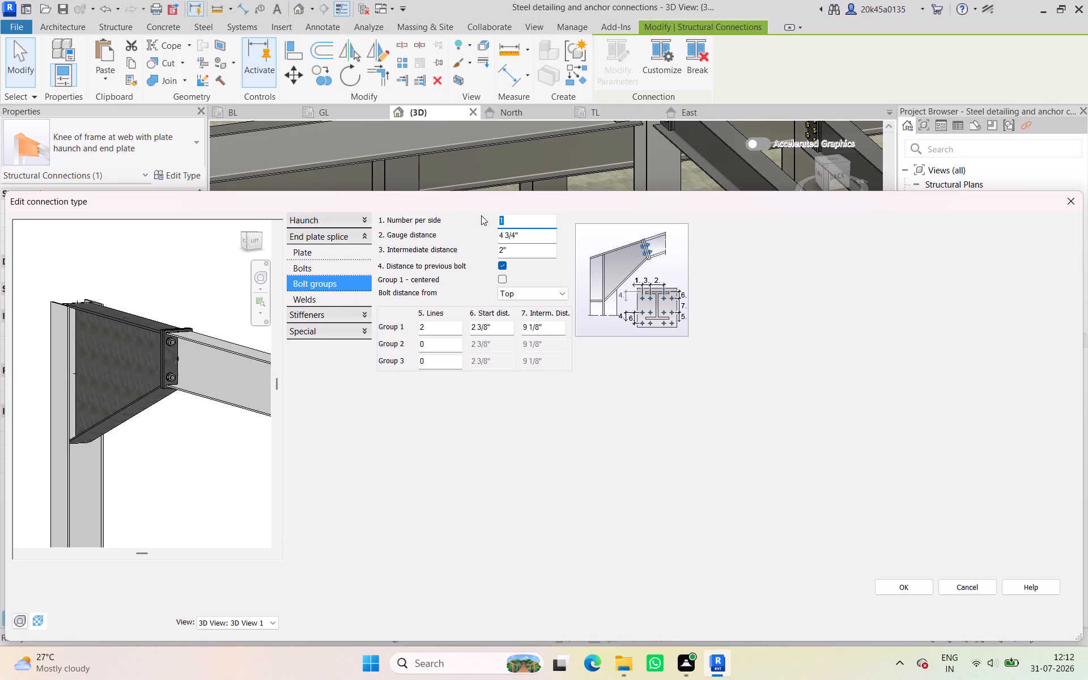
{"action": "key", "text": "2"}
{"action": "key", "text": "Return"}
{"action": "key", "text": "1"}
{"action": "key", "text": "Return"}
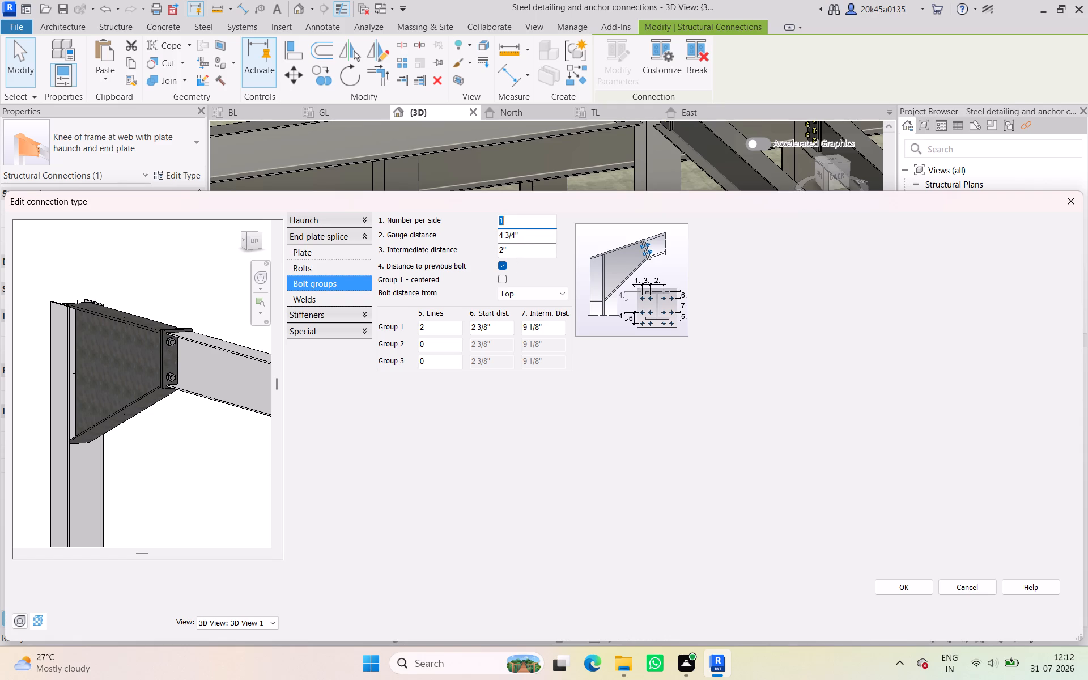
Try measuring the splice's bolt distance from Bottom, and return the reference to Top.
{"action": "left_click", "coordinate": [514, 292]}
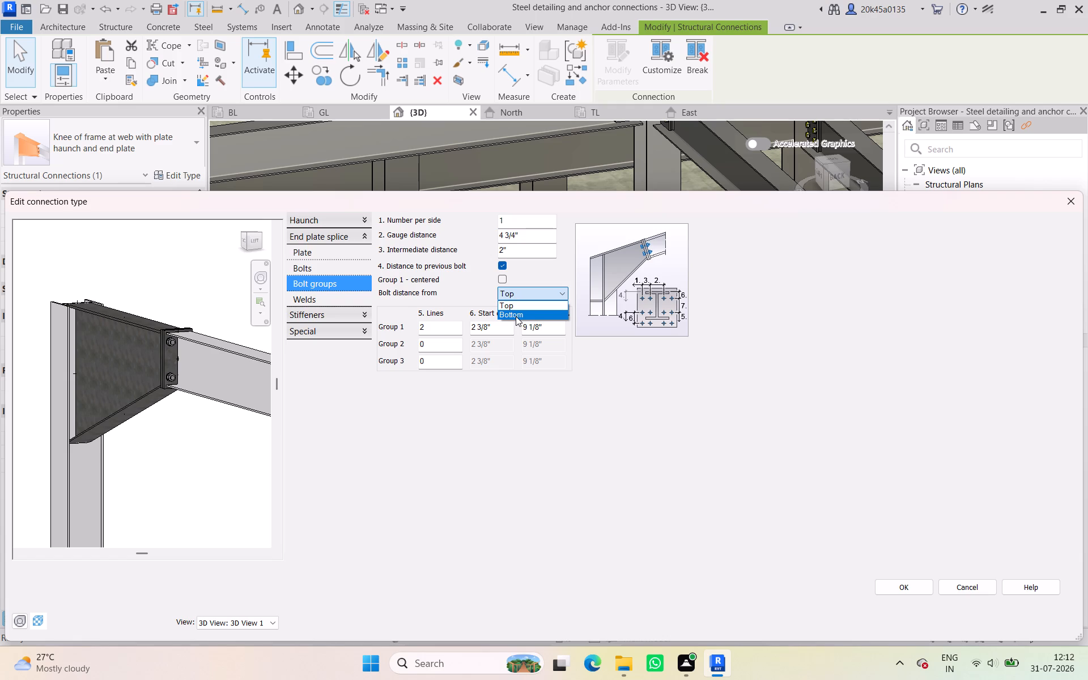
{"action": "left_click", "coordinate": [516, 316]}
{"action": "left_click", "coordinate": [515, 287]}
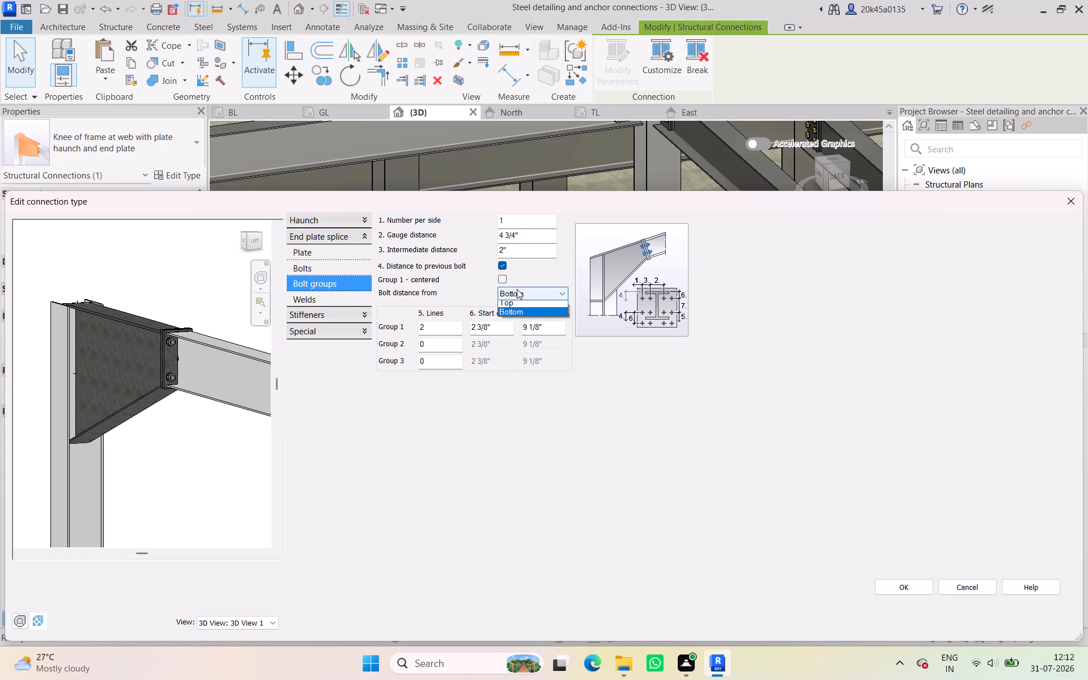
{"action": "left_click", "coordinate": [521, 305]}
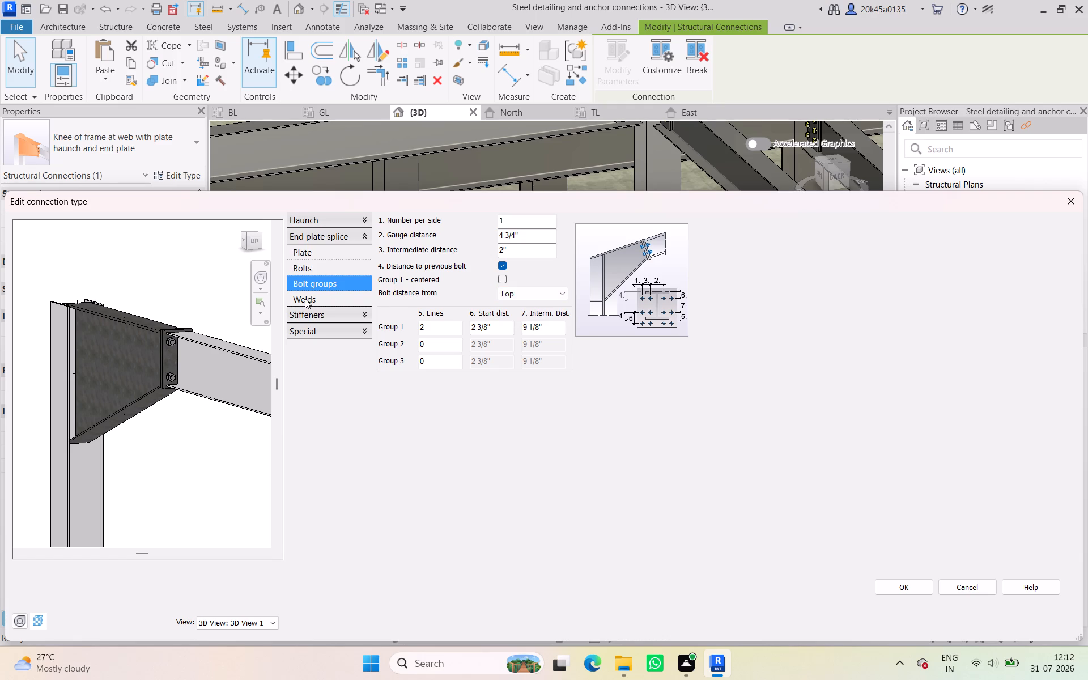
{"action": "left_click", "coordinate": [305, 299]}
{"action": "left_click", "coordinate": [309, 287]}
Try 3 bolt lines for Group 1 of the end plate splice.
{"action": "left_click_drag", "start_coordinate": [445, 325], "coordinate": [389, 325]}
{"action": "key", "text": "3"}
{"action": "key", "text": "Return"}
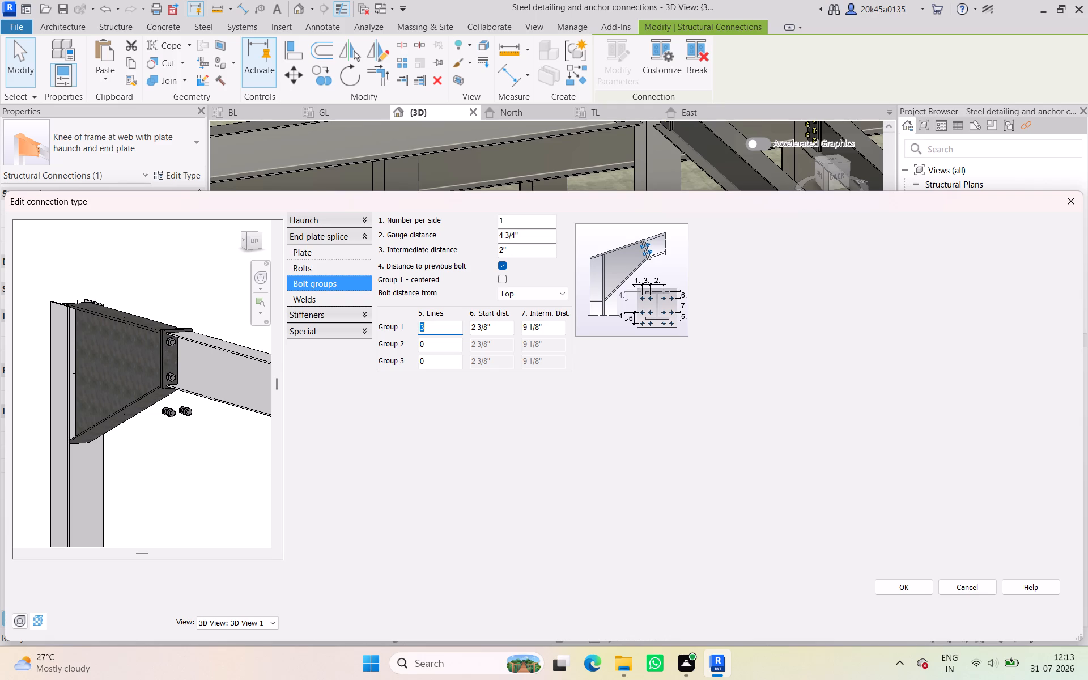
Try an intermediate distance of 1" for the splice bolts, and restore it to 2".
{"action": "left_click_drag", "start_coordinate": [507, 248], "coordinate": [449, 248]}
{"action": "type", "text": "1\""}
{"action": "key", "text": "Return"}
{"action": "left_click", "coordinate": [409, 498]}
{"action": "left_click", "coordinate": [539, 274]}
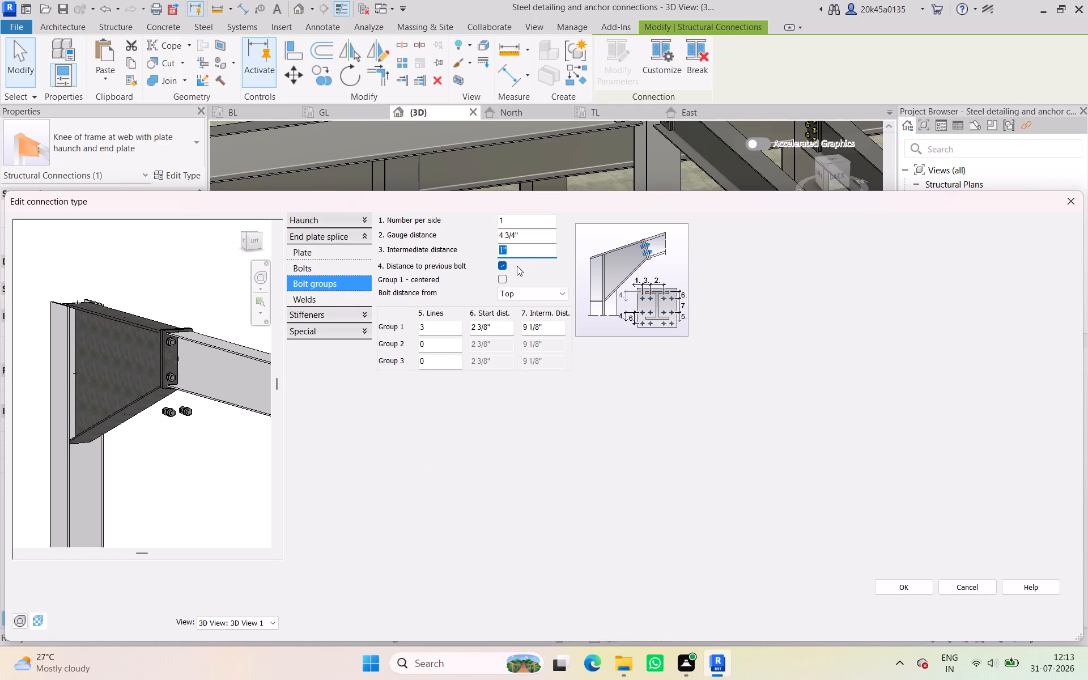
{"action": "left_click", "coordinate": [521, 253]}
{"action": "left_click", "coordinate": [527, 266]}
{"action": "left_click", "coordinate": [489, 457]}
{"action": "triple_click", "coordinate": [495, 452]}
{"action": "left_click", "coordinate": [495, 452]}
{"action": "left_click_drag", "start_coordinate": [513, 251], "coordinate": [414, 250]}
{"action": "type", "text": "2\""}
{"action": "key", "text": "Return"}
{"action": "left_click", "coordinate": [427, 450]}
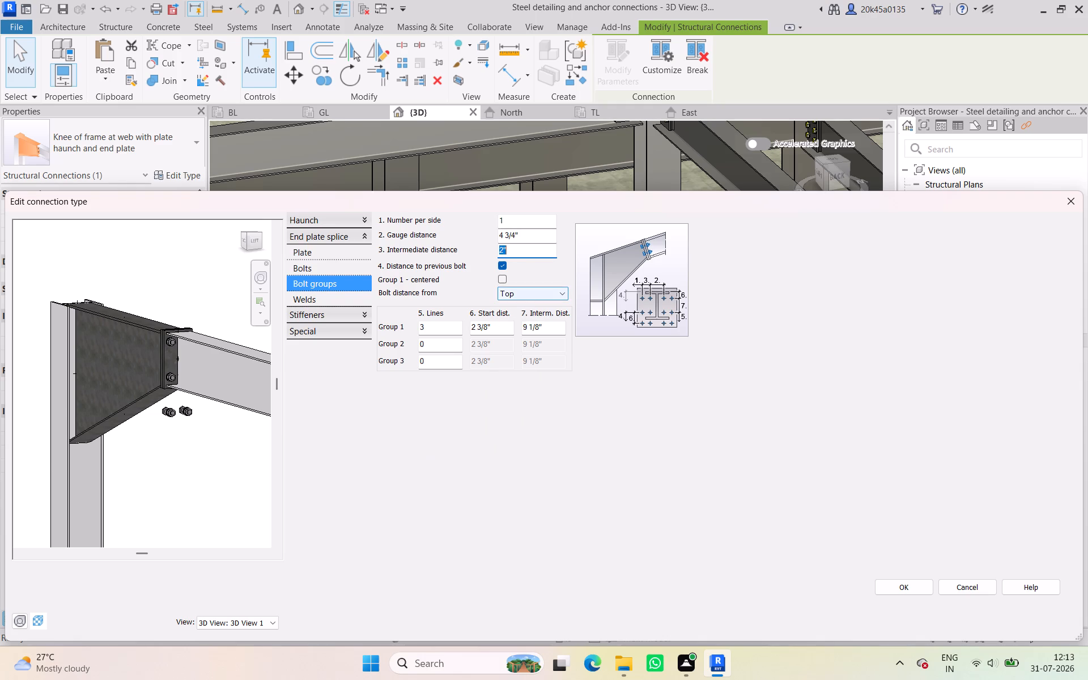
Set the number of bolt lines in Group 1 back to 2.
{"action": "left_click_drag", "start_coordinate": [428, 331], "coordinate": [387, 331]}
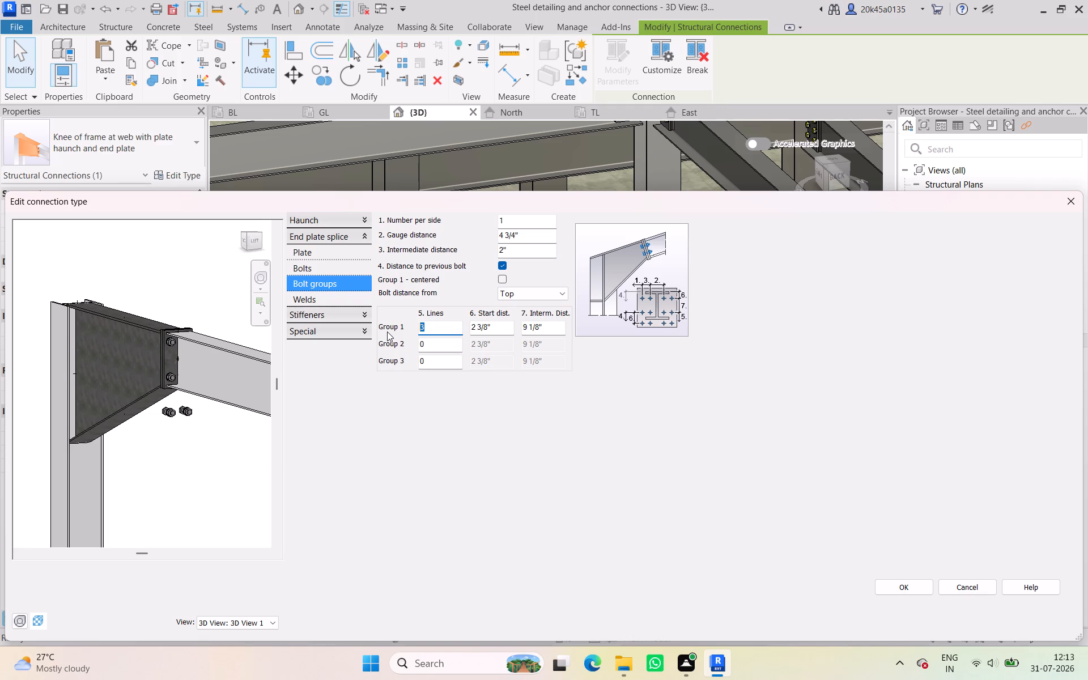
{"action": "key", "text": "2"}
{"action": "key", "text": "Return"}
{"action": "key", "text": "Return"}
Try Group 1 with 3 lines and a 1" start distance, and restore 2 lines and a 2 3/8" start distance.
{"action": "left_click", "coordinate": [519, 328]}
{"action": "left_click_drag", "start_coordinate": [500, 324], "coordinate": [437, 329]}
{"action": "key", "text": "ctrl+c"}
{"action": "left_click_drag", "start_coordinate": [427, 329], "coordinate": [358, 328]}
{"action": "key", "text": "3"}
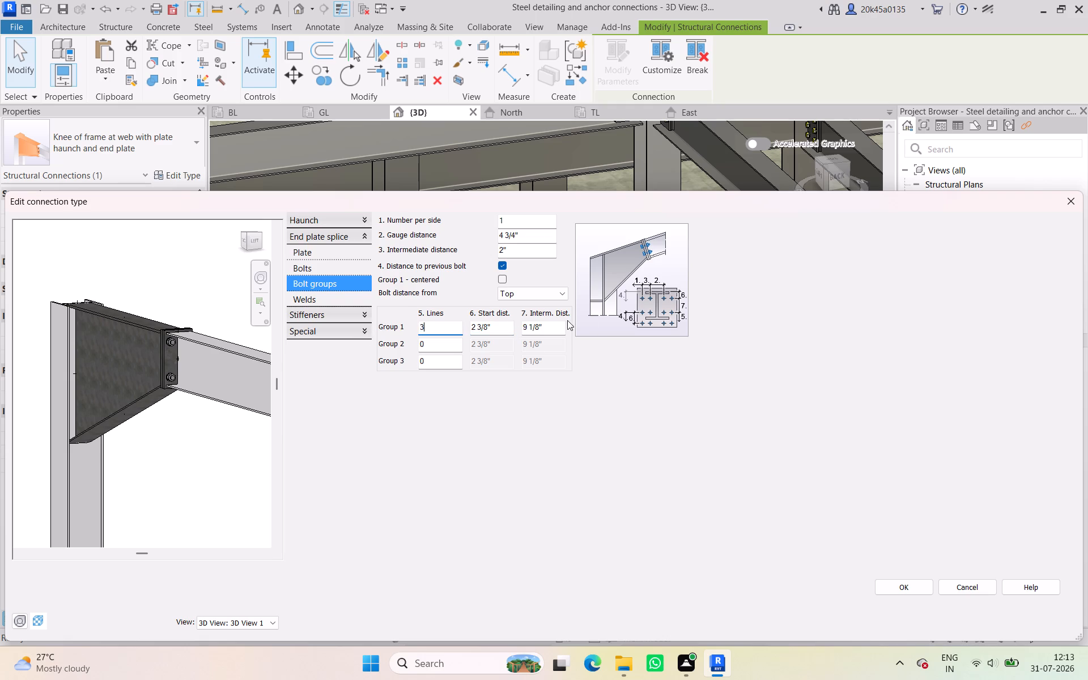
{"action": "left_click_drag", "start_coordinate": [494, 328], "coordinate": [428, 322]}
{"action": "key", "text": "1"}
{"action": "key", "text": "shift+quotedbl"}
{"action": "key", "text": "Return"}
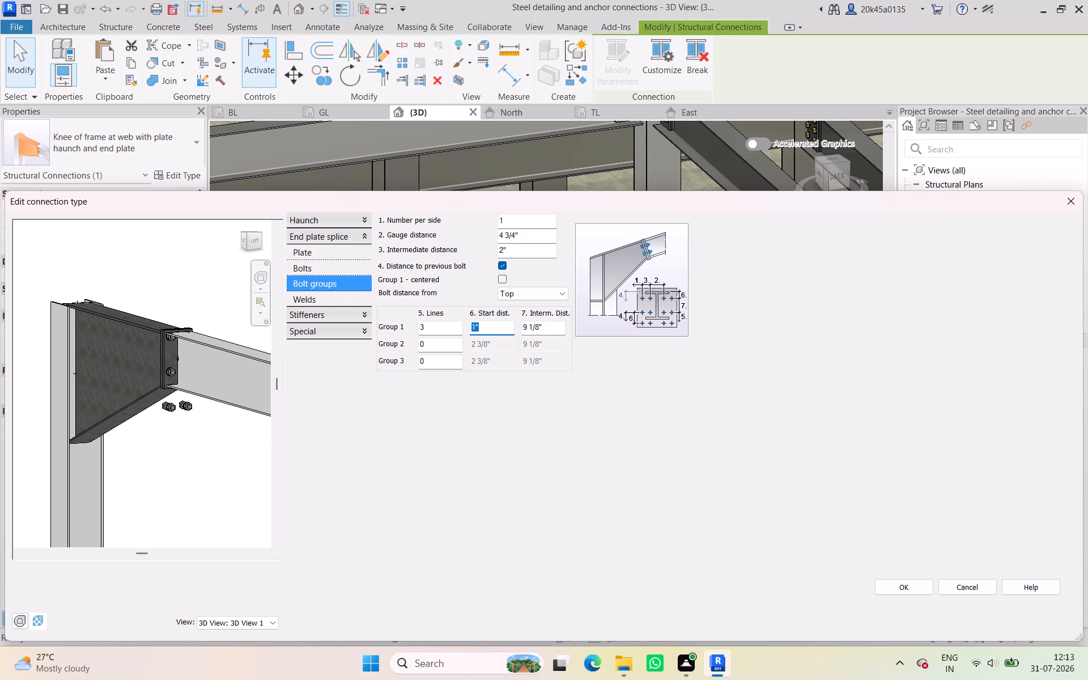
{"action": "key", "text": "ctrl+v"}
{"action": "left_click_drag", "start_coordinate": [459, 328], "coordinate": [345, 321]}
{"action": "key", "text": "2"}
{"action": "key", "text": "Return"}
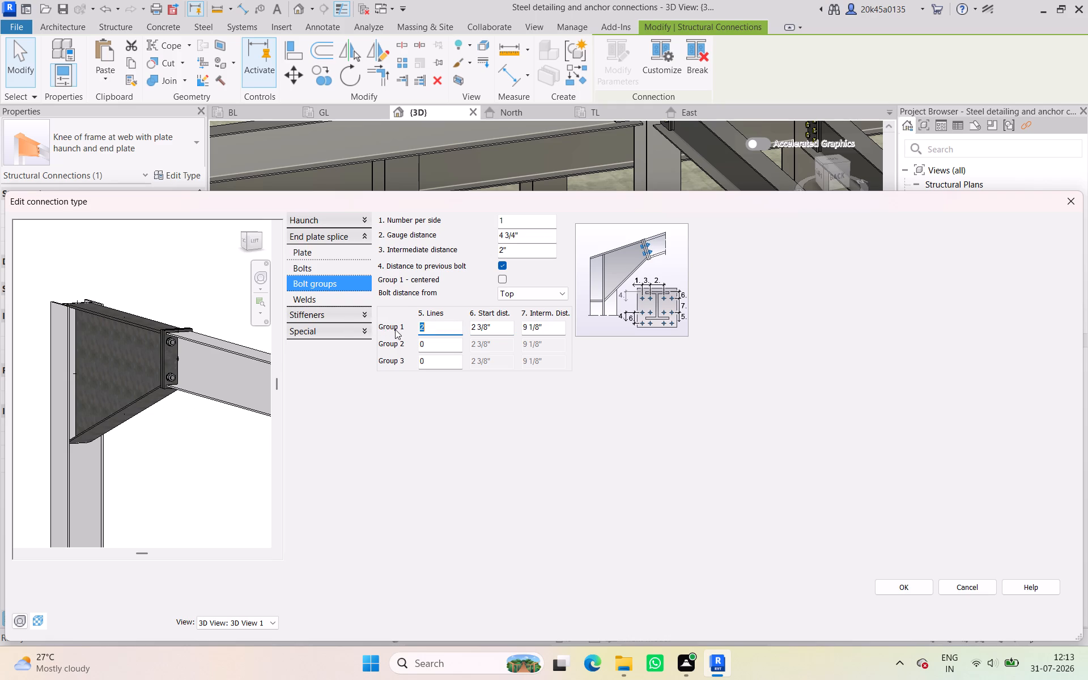
Set both Stiffener 1 and Stiffener 2 of the knee connection to Full.
{"action": "left_click", "coordinate": [311, 304]}
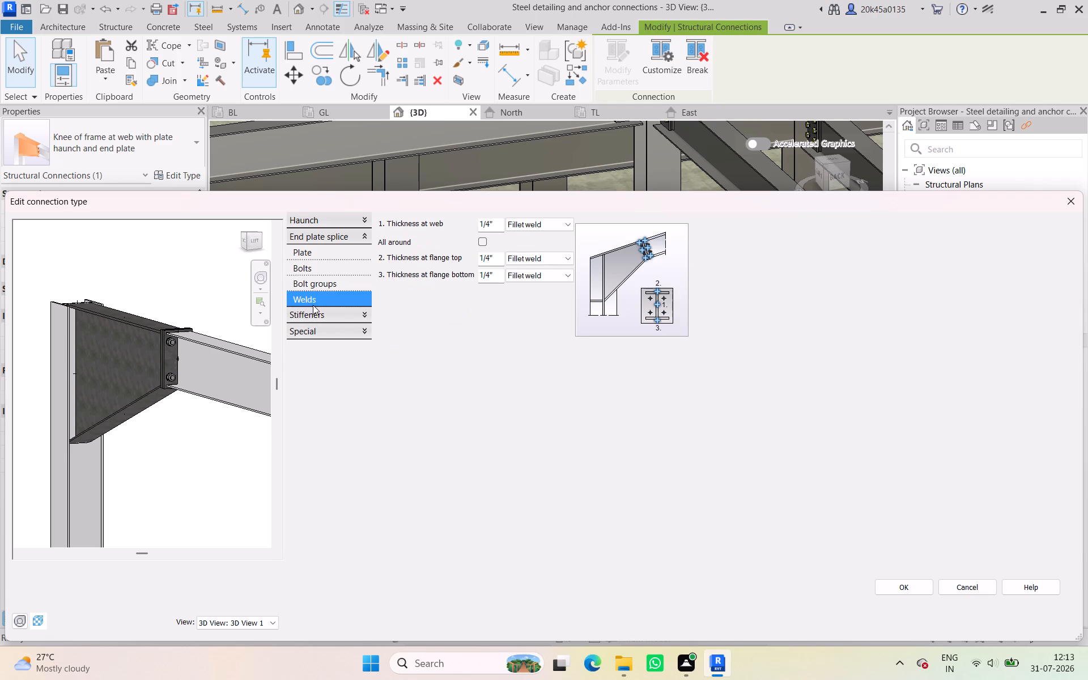
{"action": "left_click", "coordinate": [314, 314]}
{"action": "left_click", "coordinate": [316, 266]}
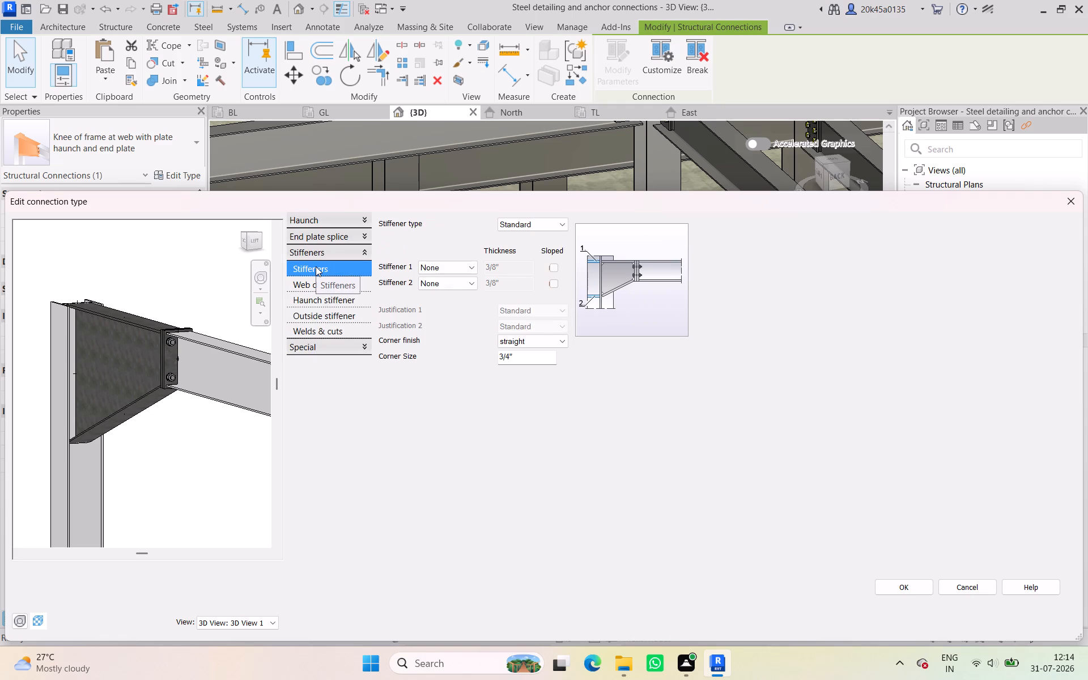
{"action": "left_click", "coordinate": [446, 264]}
{"action": "left_click", "coordinate": [431, 284]}
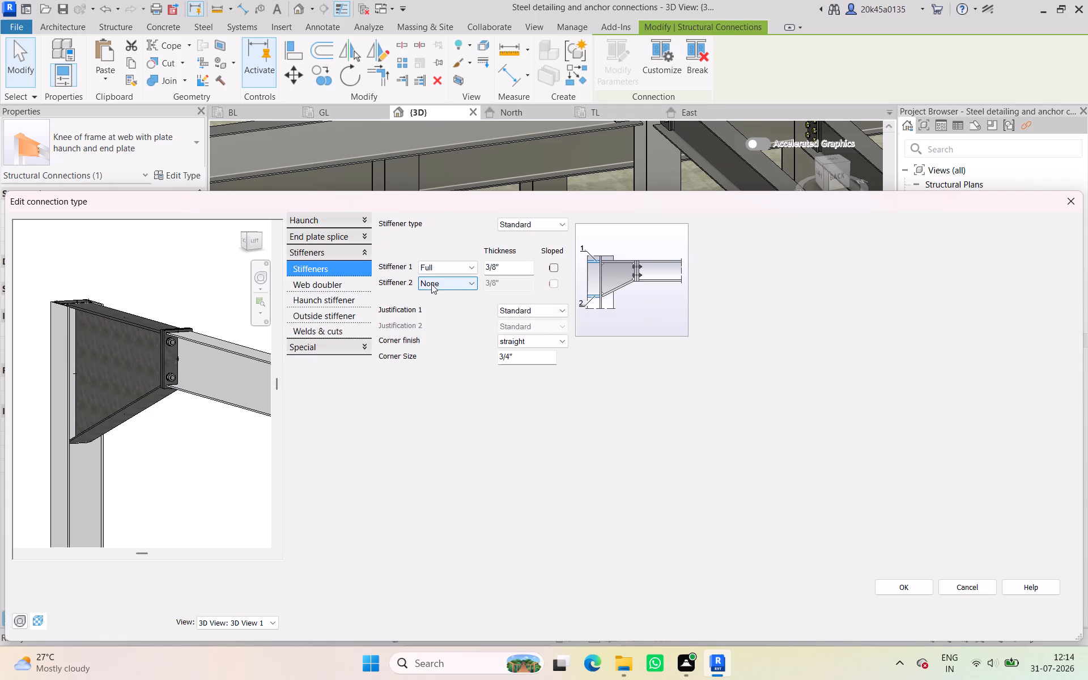
{"action": "left_click", "coordinate": [440, 286]}
{"action": "left_click", "coordinate": [442, 300]}
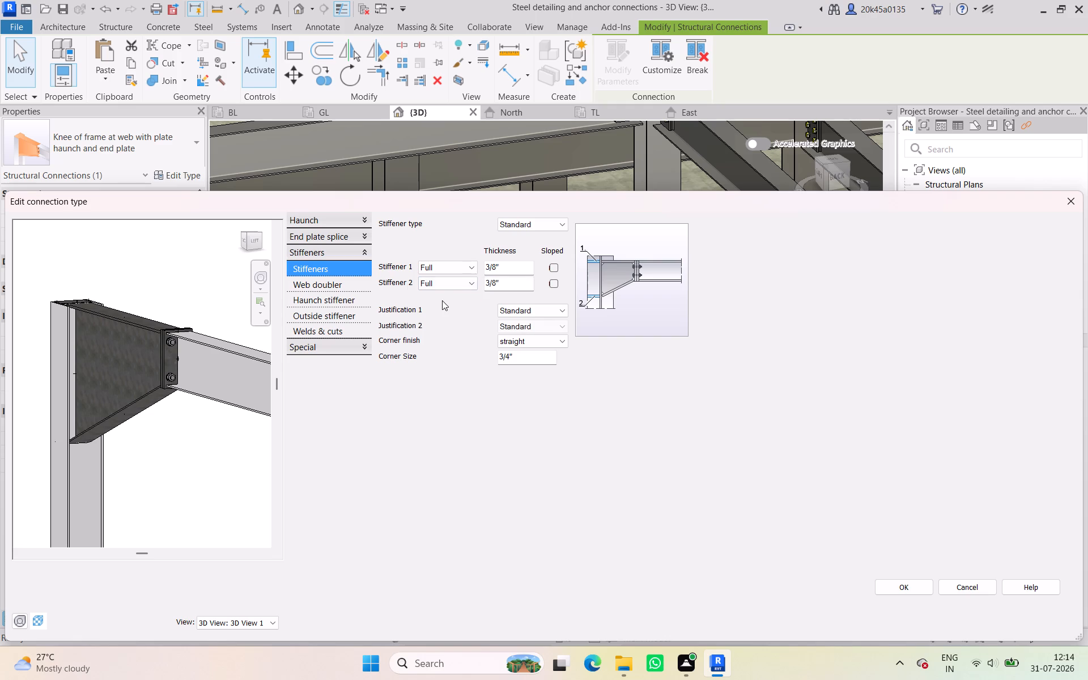
Examine the knee connection preview from several sides to check the full stiffeners in the column, haunch and end plate.
{"action": "scroll", "coordinate": [82, 438], "scroll_direction": "down", "scroll_amount": 8}
{"action": "middle_click_drag", "start_coordinate": [96, 445], "coordinate": [343, 458], "text": "shift"}
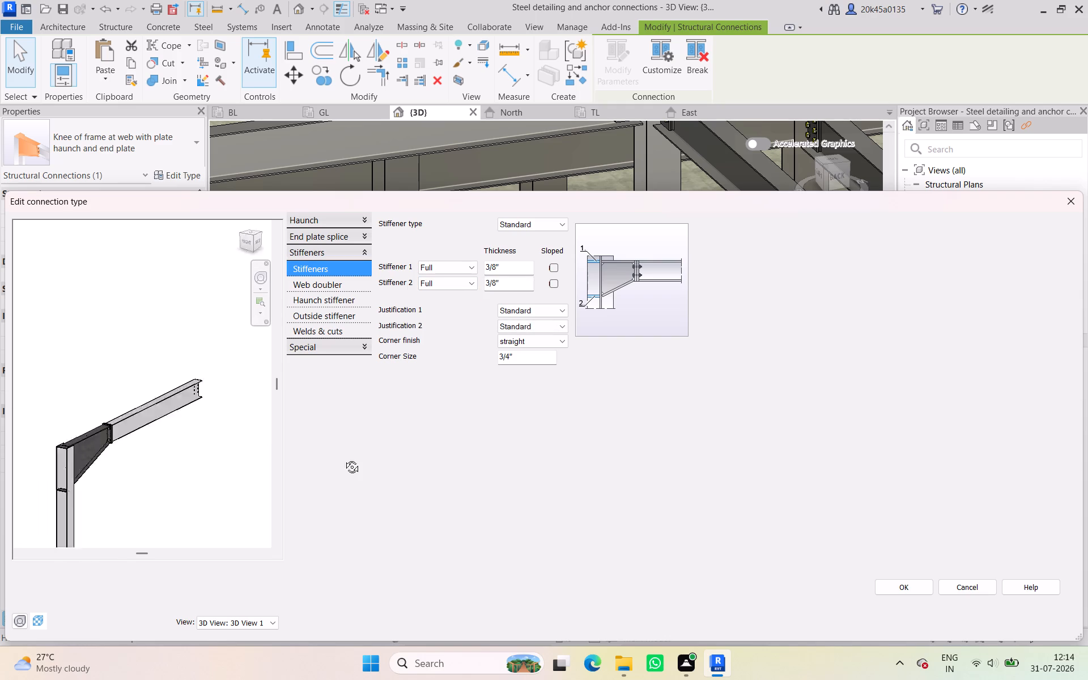
{"action": "middle_click_drag", "start_coordinate": [343, 458], "coordinate": [373, 457], "text": "shift"}
{"action": "scroll", "coordinate": [130, 474], "scroll_direction": "up", "scroll_amount": 13}
{"action": "middle_click_drag", "start_coordinate": [141, 364], "coordinate": [143, 367], "text": "shift"}
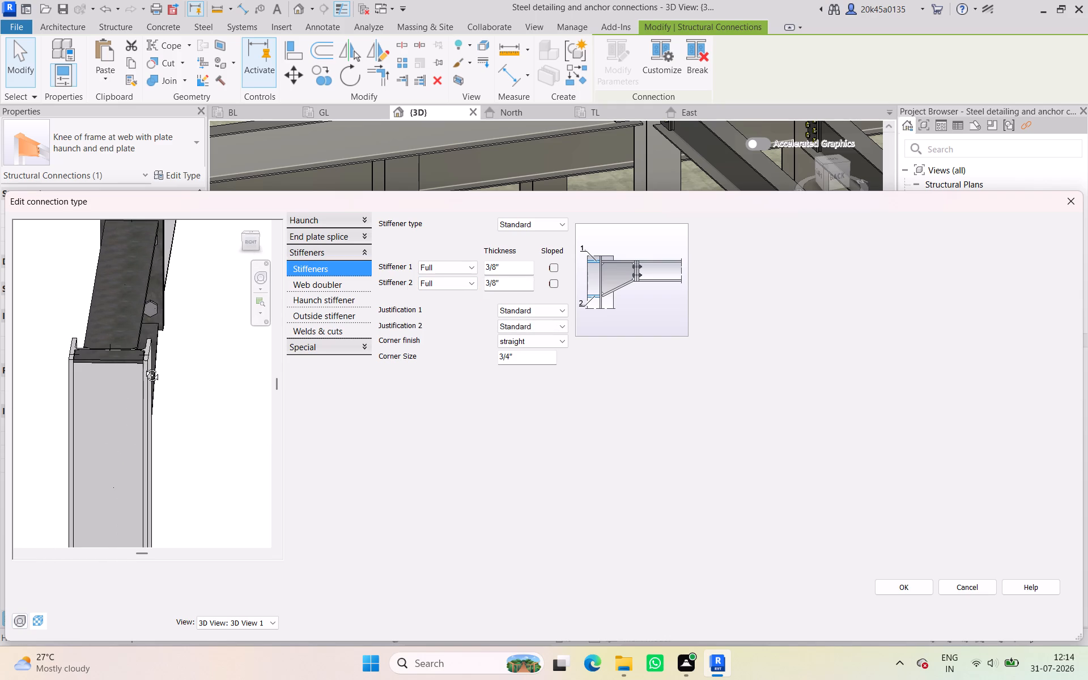
{"action": "middle_click_drag", "start_coordinate": [143, 367], "coordinate": [138, 402], "text": "shift"}
{"action": "scroll", "coordinate": [138, 402], "scroll_direction": "down", "scroll_amount": 4, "text": "shift"}
{"action": "middle_click_drag", "start_coordinate": [134, 402], "coordinate": [188, 256]}
{"action": "scroll", "coordinate": [197, 271], "scroll_direction": "up", "scroll_amount": 1}
{"action": "scroll", "coordinate": [185, 344], "scroll_direction": "down", "scroll_amount": 3}
{"action": "middle_click_drag", "start_coordinate": [176, 333], "coordinate": [176, 282]}
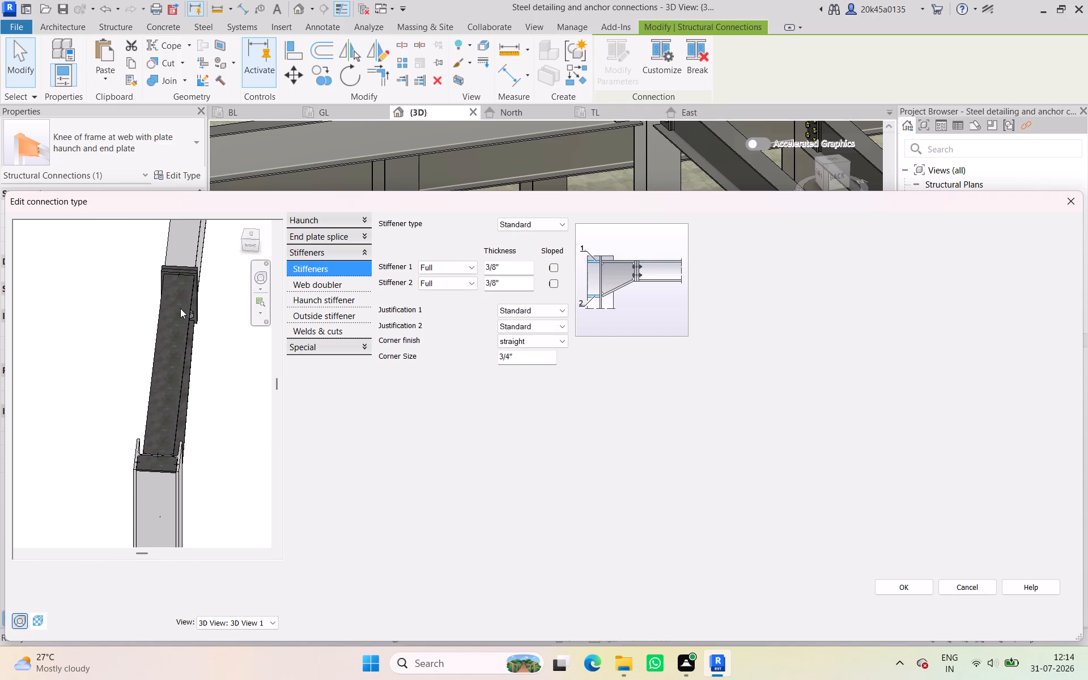
{"action": "middle_click_drag", "start_coordinate": [182, 387], "coordinate": [117, 383], "text": "shift"}
{"action": "scroll", "coordinate": [113, 381], "scroll_direction": "down", "scroll_amount": 3}
{"action": "middle_click_drag", "start_coordinate": [113, 381], "coordinate": [279, 370]}
{"action": "middle_click_drag", "start_coordinate": [223, 403], "coordinate": [124, 373], "text": "shift"}
{"action": "scroll", "coordinate": [114, 341], "scroll_direction": "down", "scroll_amount": 2}
{"action": "middle_click_drag", "start_coordinate": [115, 341], "coordinate": [135, 492]}
{"action": "scroll", "coordinate": [86, 386], "scroll_direction": "up", "scroll_amount": 5}
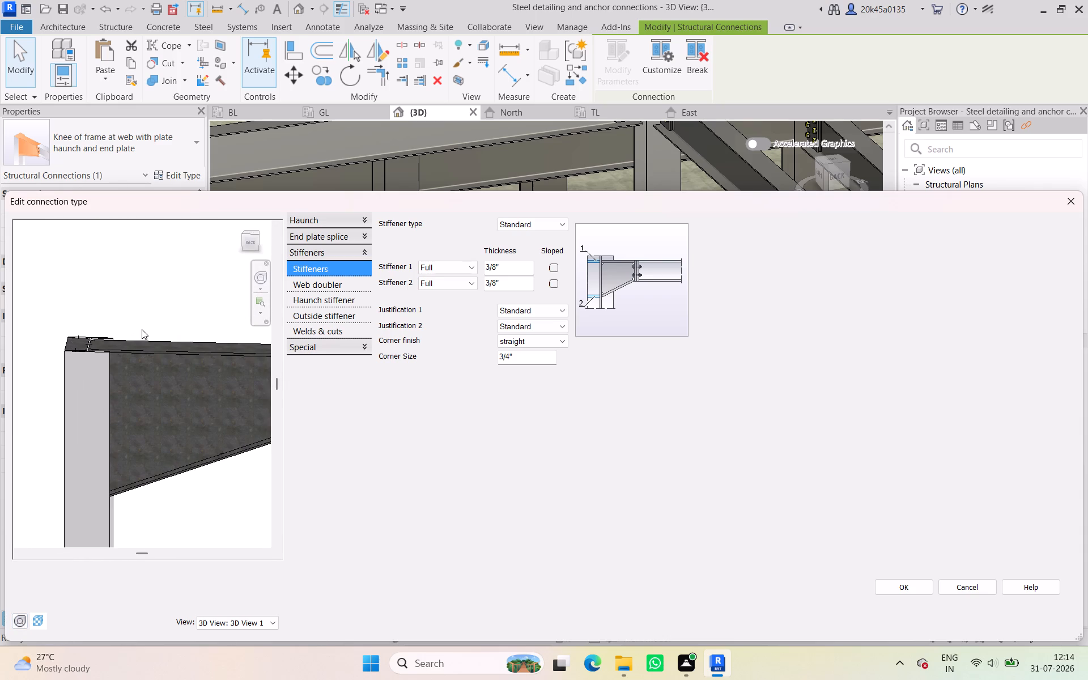
{"action": "scroll", "coordinate": [116, 368], "scroll_direction": "down", "scroll_amount": 1, "text": "shift"}
{"action": "middle_click_drag", "start_coordinate": [115, 369], "coordinate": [195, 390], "text": "shift"}
{"action": "scroll", "coordinate": [195, 390], "scroll_direction": "down", "scroll_amount": 3, "text": "shift"}
{"action": "middle_click_drag", "start_coordinate": [189, 386], "coordinate": [130, 320]}
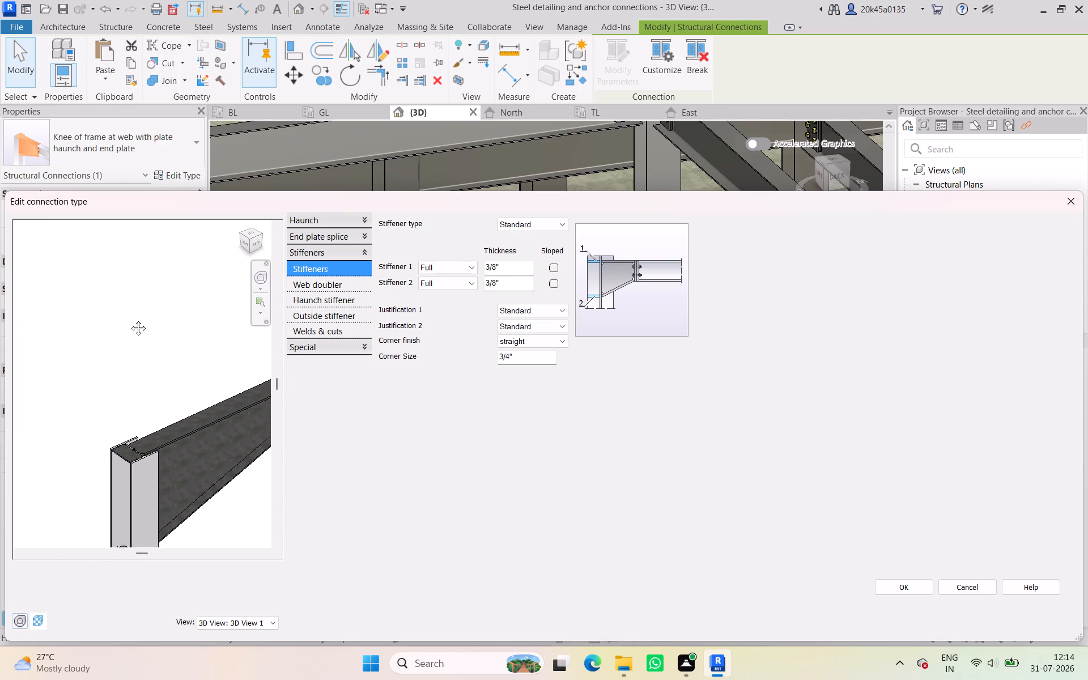
{"action": "middle_click_drag", "start_coordinate": [130, 320], "coordinate": [122, 311]}
{"action": "scroll", "coordinate": [111, 381], "scroll_direction": "up", "scroll_amount": 1, "text": "shift"}
{"action": "middle_click_drag", "start_coordinate": [112, 382], "coordinate": [147, 382], "text": "shift"}
{"action": "scroll", "coordinate": [137, 376], "scroll_direction": "down", "scroll_amount": 3, "text": "shift"}
{"action": "middle_click_drag", "start_coordinate": [133, 373], "coordinate": [83, 308]}
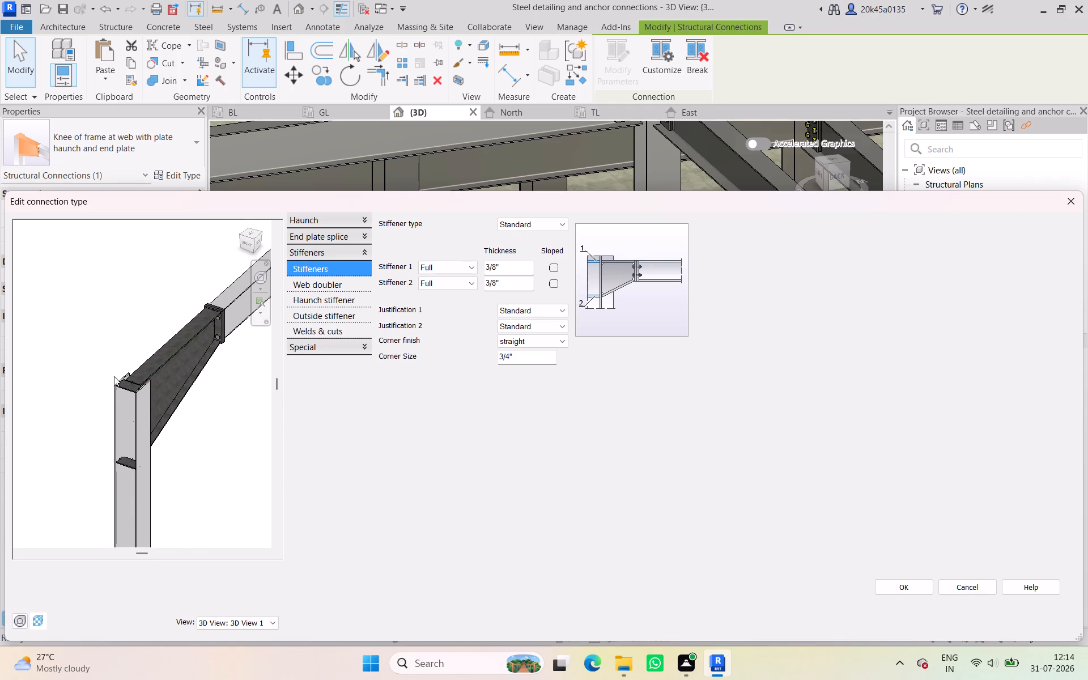
Set both Stiffener 1 and Stiffener 2 of the knee connection to None.
{"action": "left_click", "coordinate": [442, 267]}
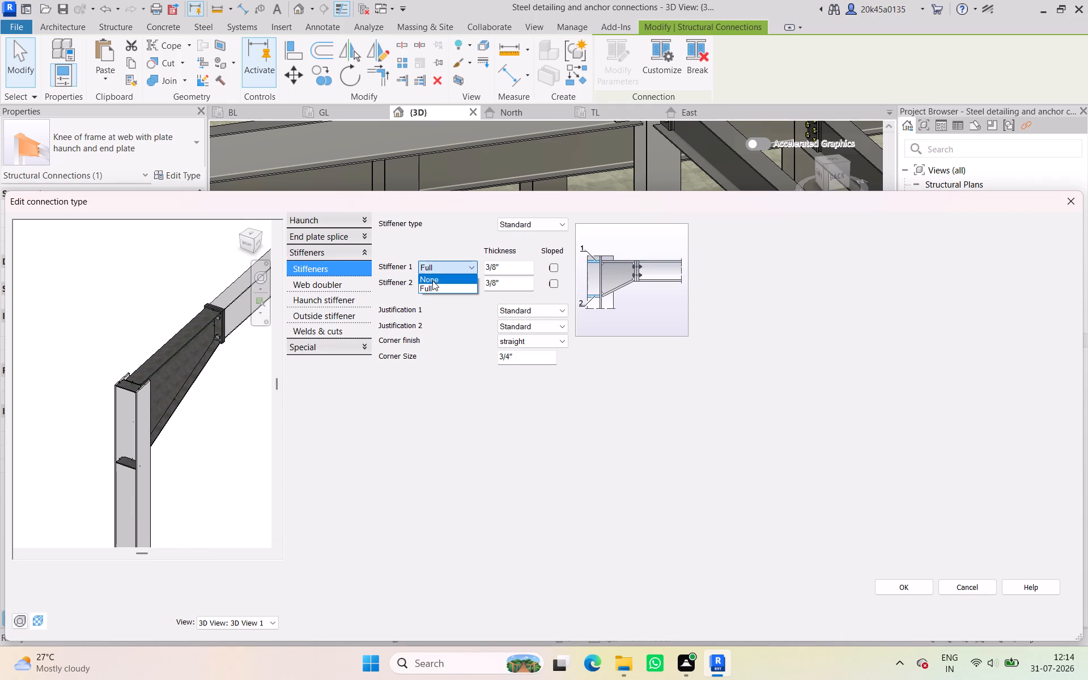
{"action": "left_click", "coordinate": [432, 280]}
{"action": "left_click", "coordinate": [438, 284]}
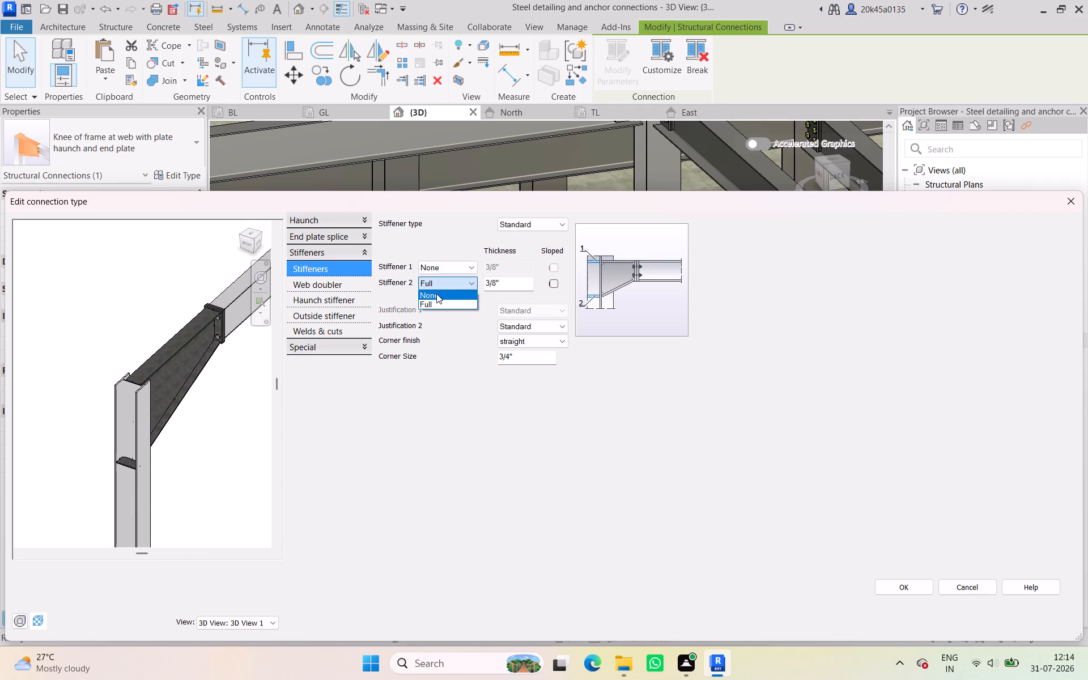
{"action": "left_click", "coordinate": [436, 294]}
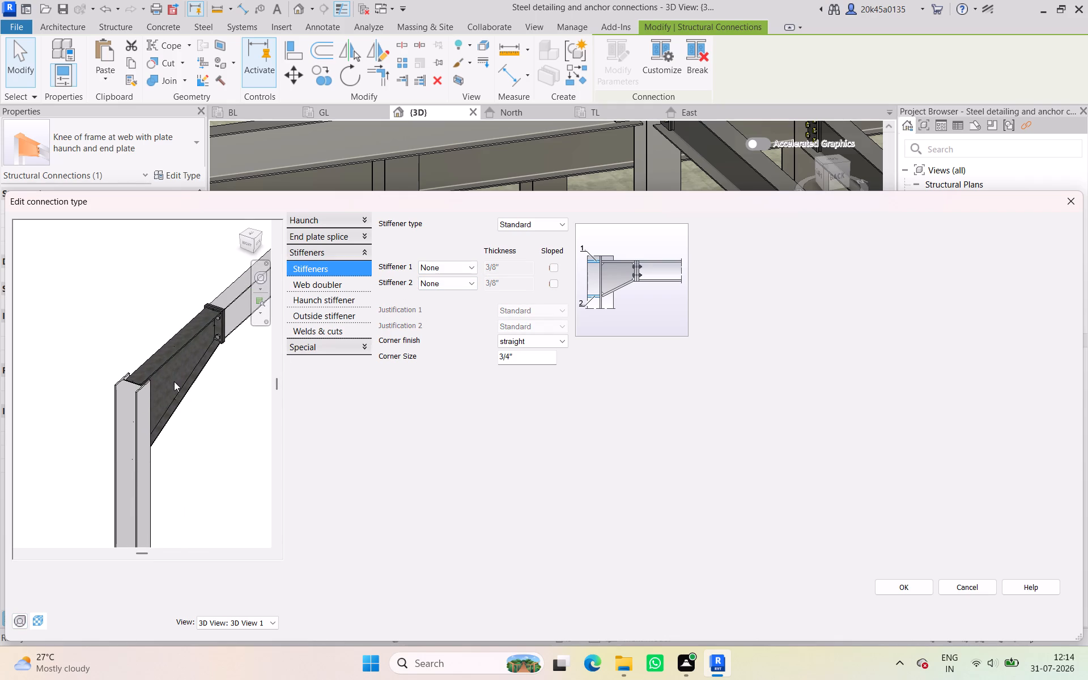
Set Stiffener 1 of the knee connection back to Full.
{"action": "scroll", "coordinate": [174, 381], "scroll_direction": "down", "scroll_amount": 2}
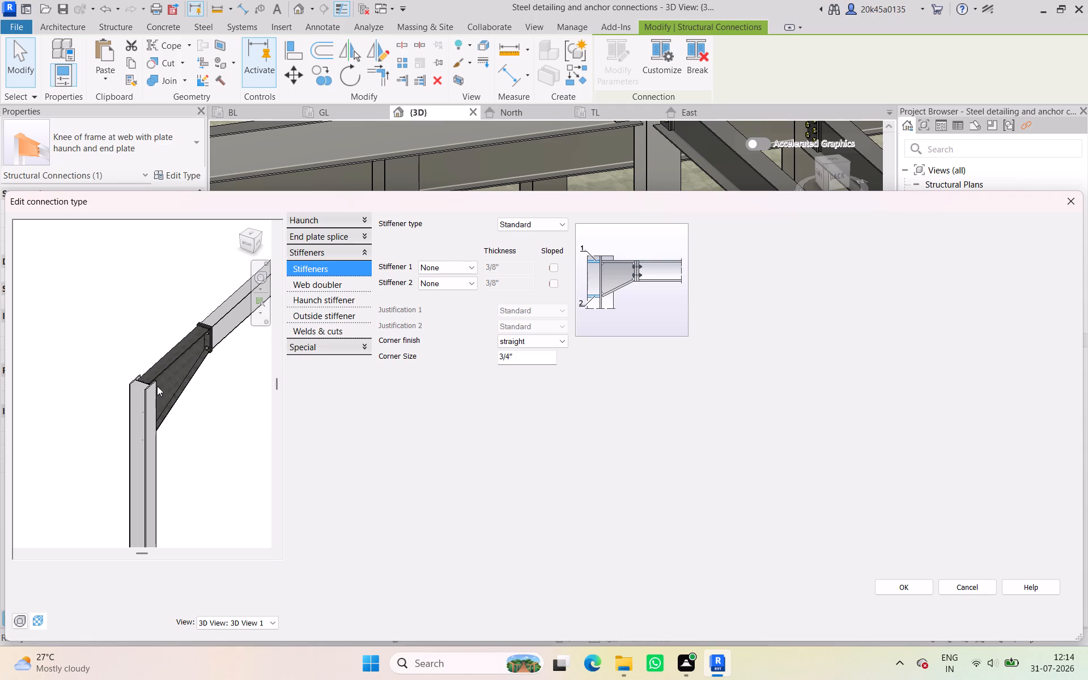
{"action": "left_click", "coordinate": [431, 271]}
{"action": "left_click", "coordinate": [432, 286]}
{"action": "scroll", "coordinate": [160, 460], "scroll_direction": "down", "scroll_amount": 2}
{"action": "middle_click_drag", "start_coordinate": [155, 456], "coordinate": [57, 443], "text": "shift"}
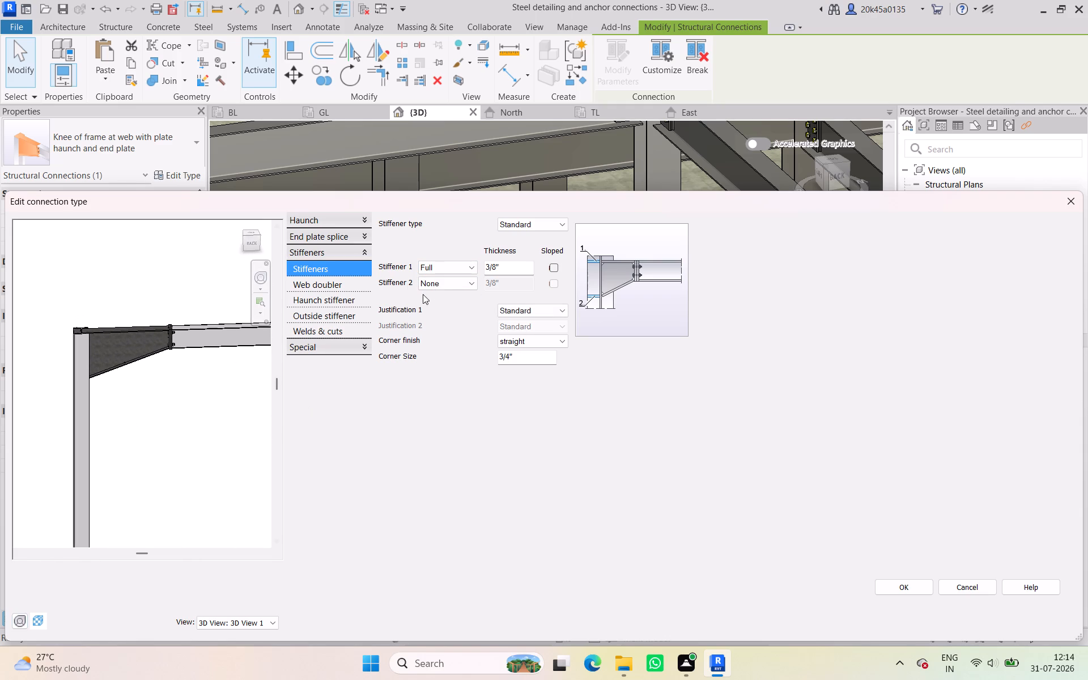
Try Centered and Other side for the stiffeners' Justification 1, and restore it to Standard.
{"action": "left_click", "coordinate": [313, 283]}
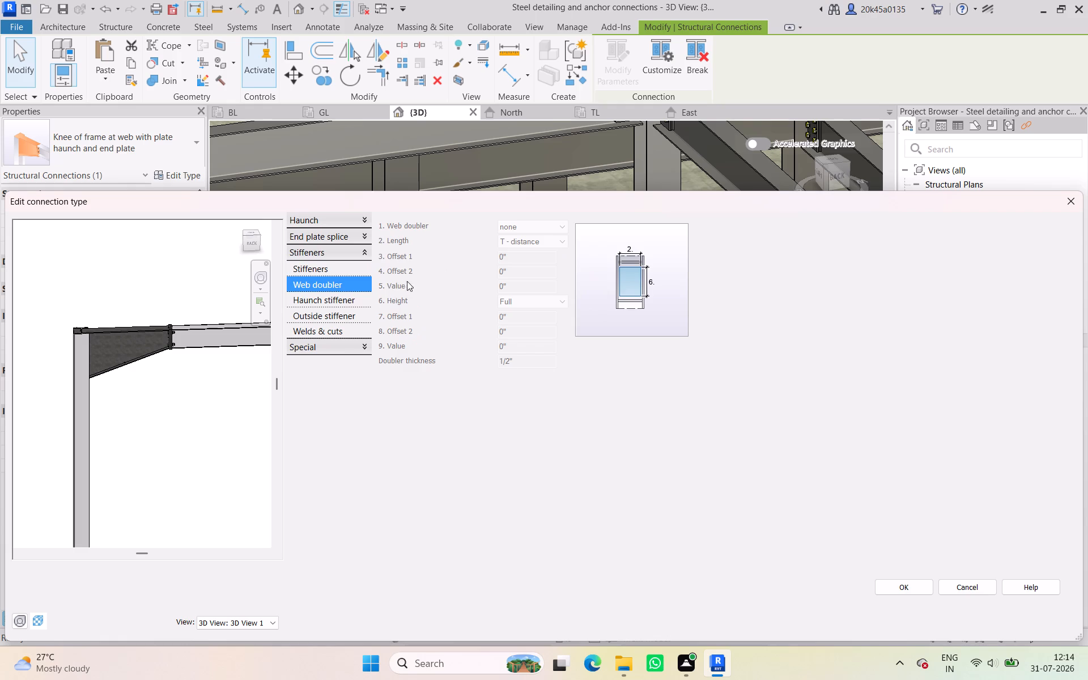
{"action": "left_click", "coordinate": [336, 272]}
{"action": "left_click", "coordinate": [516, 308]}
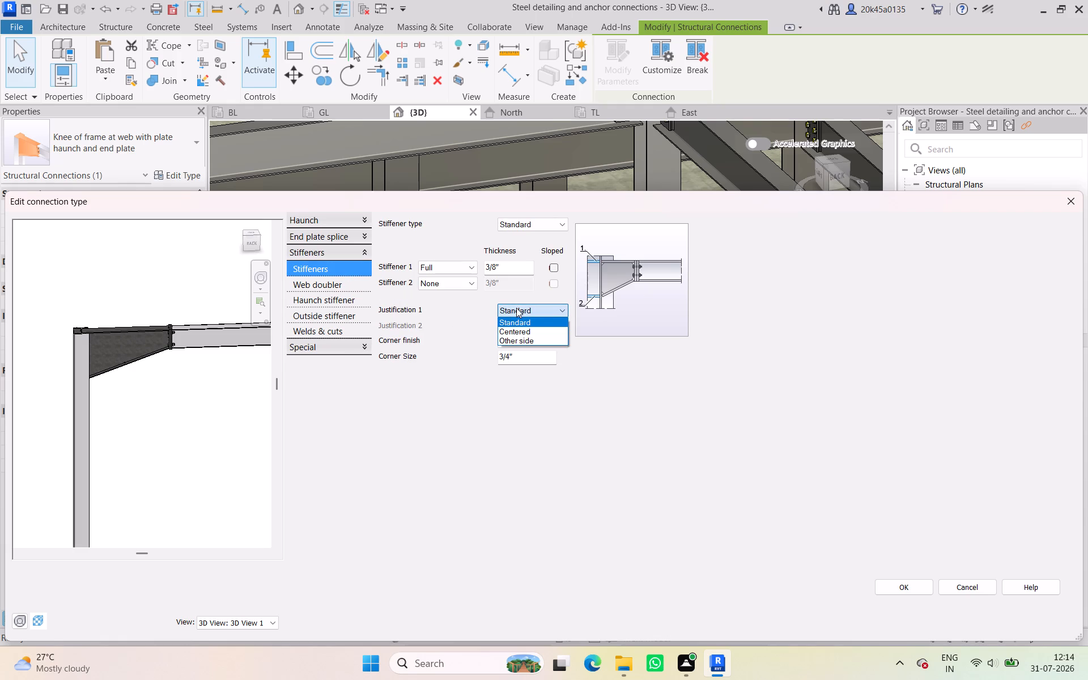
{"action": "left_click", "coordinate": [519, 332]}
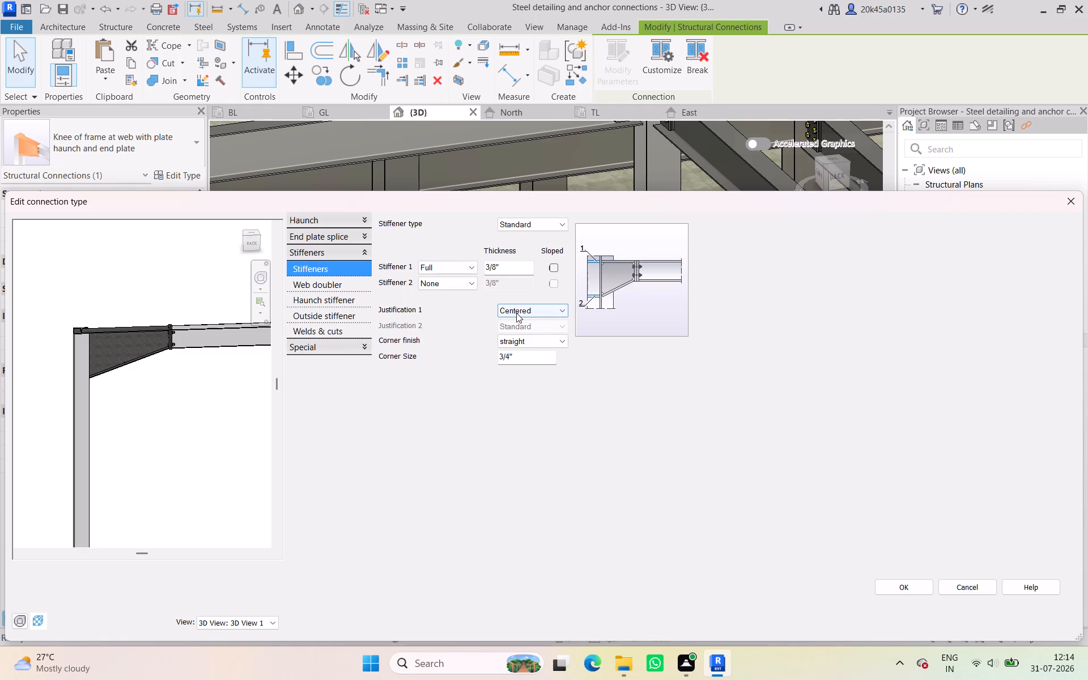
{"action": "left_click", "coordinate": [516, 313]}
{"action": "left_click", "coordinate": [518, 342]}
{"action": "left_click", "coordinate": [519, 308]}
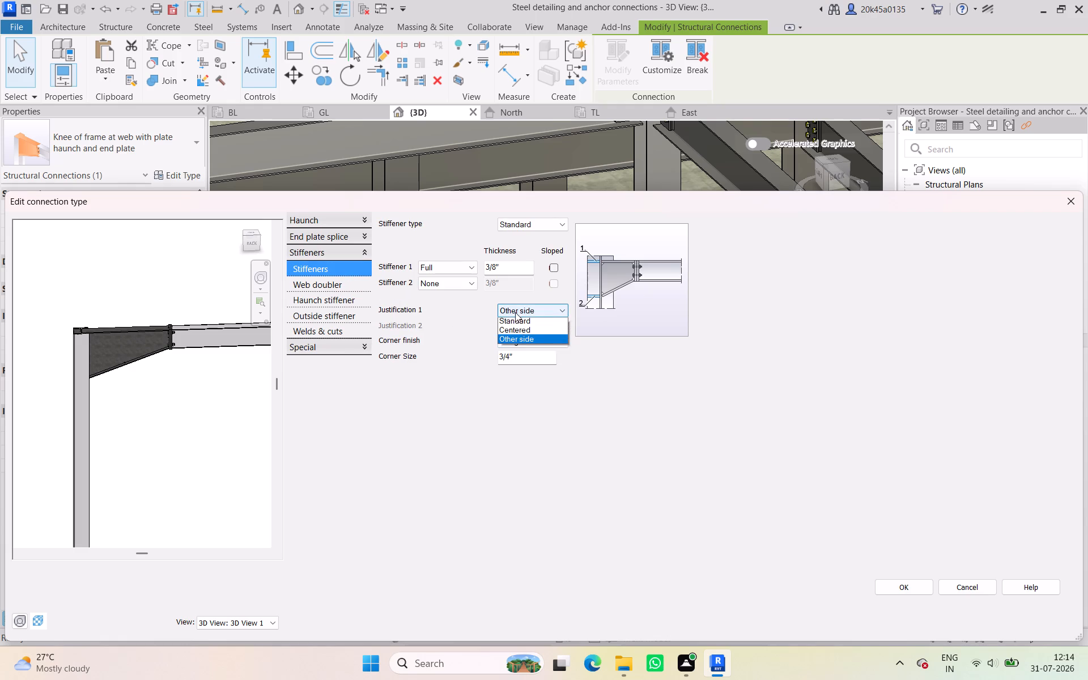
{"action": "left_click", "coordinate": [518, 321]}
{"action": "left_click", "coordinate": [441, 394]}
Review the web doubler, haunch stiffener, outside stiffener, and welds and cuts settings, and the list of special settings.
{"action": "left_click", "coordinate": [301, 286]}
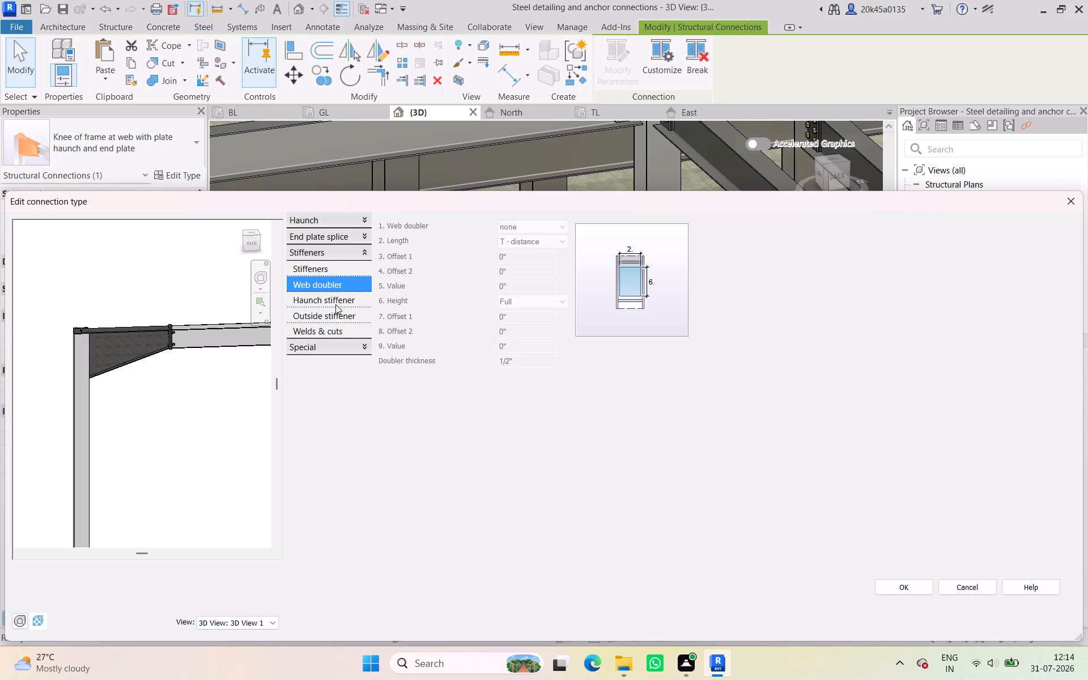
{"action": "key", "text": "ctrl+s"}
{"action": "left_click", "coordinate": [326, 298]}
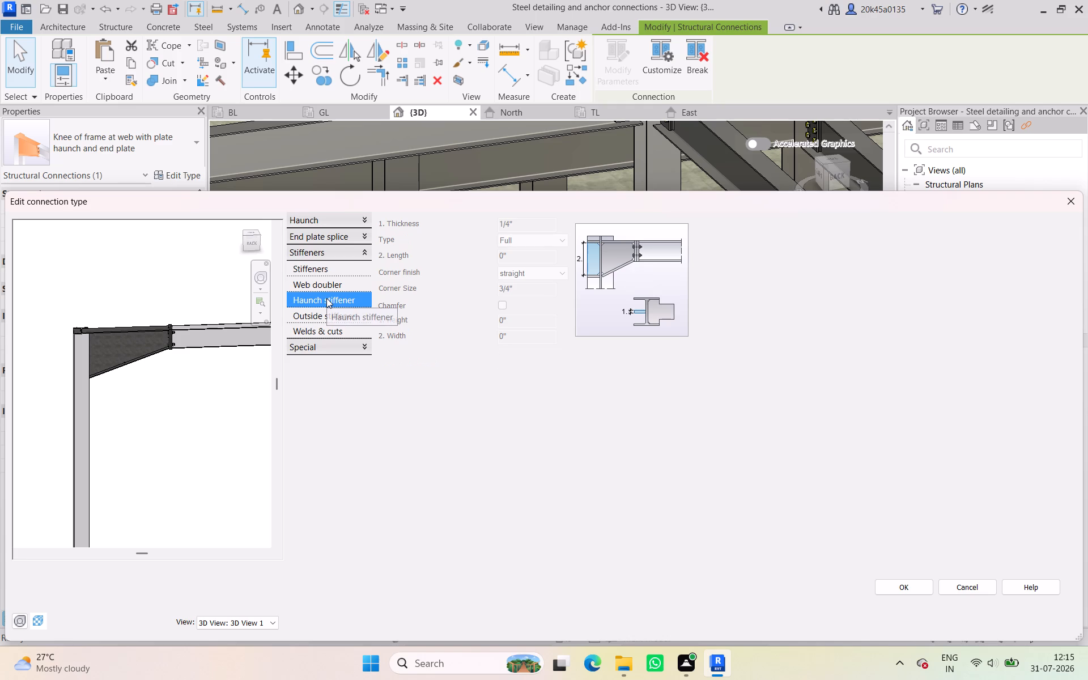
{"action": "left_click", "coordinate": [329, 316]}
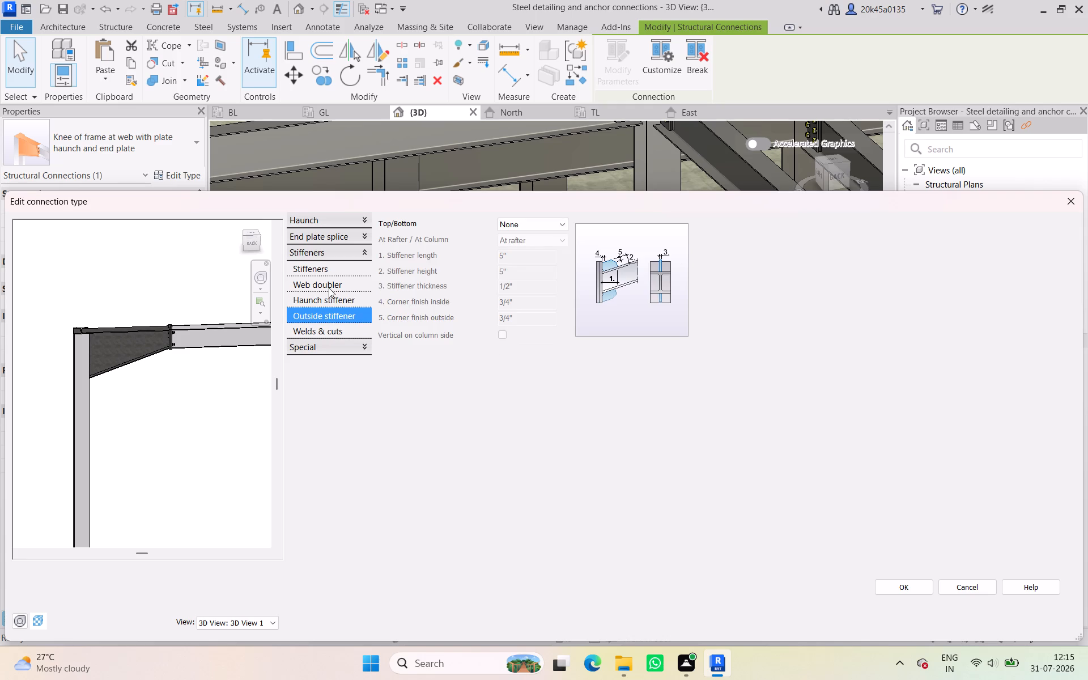
{"action": "left_click", "coordinate": [325, 301]}
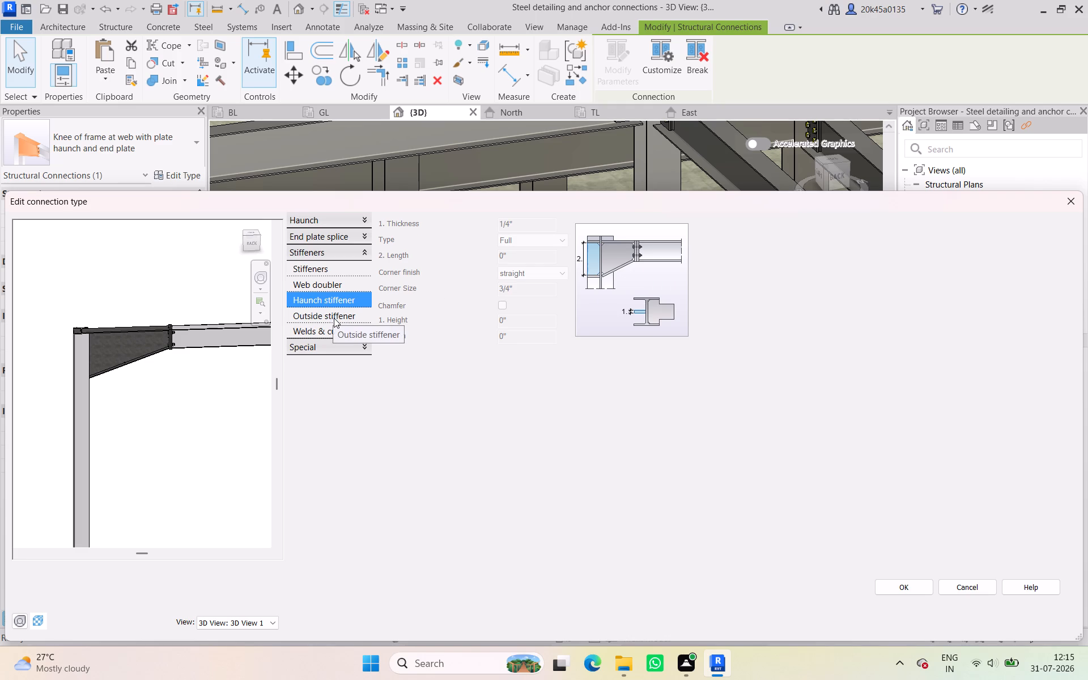
{"action": "left_click", "coordinate": [334, 318]}
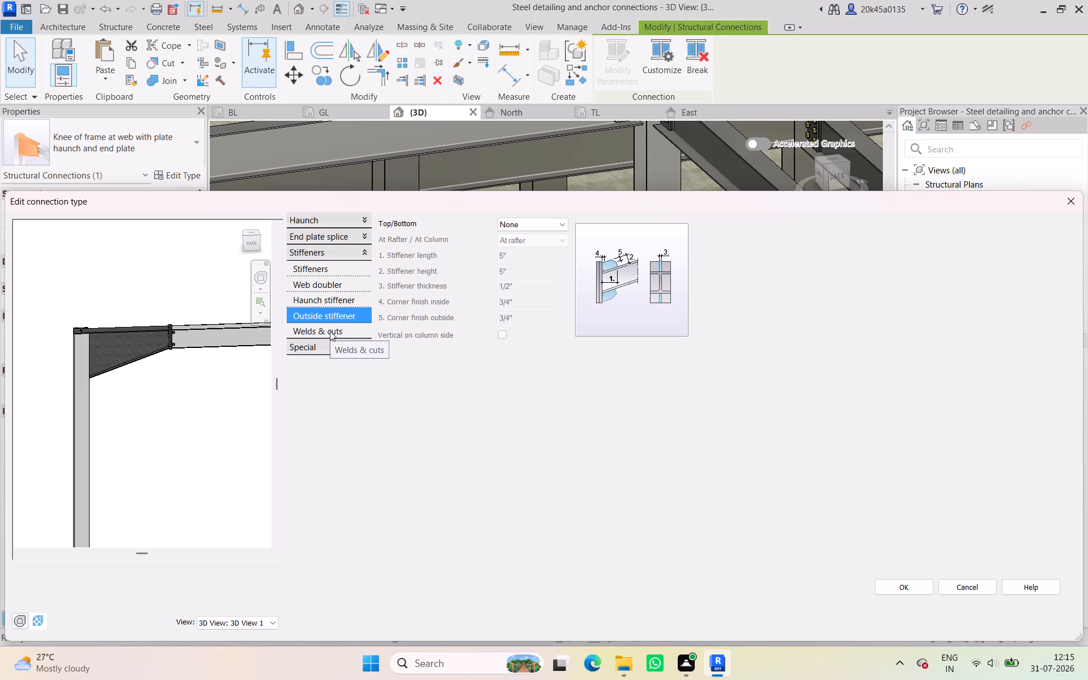
{"action": "left_click", "coordinate": [330, 331]}
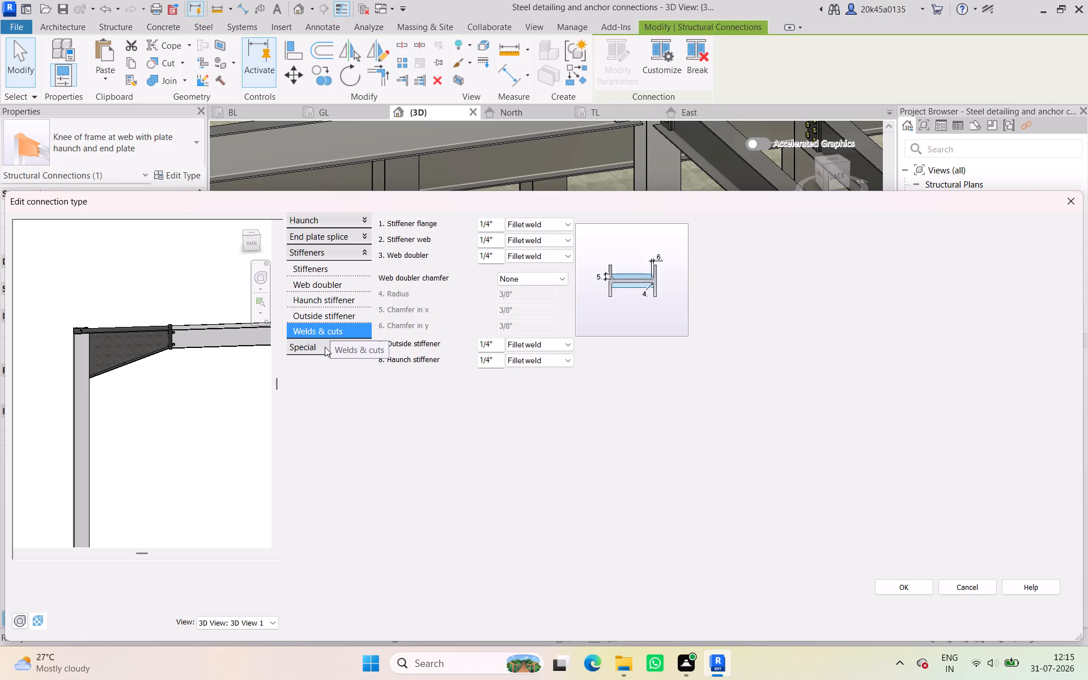
{"action": "left_click", "coordinate": [322, 348]}
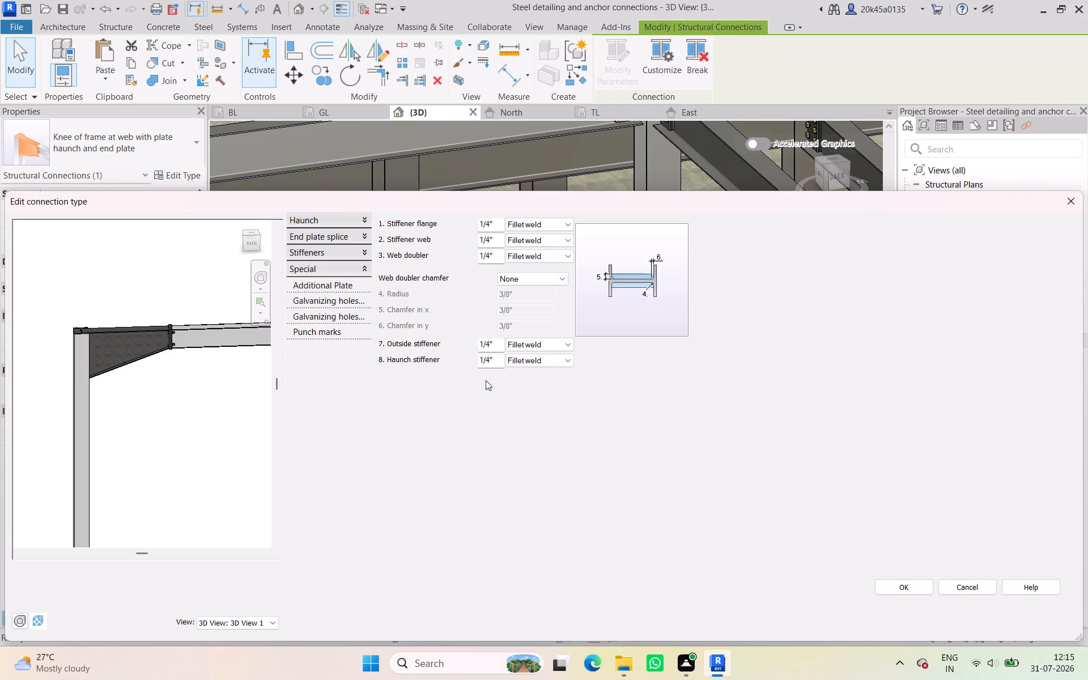
Accept the knee connection edits, close the type properties and deselect the connection in the 3D view.
{"action": "left_click", "coordinate": [921, 585]}
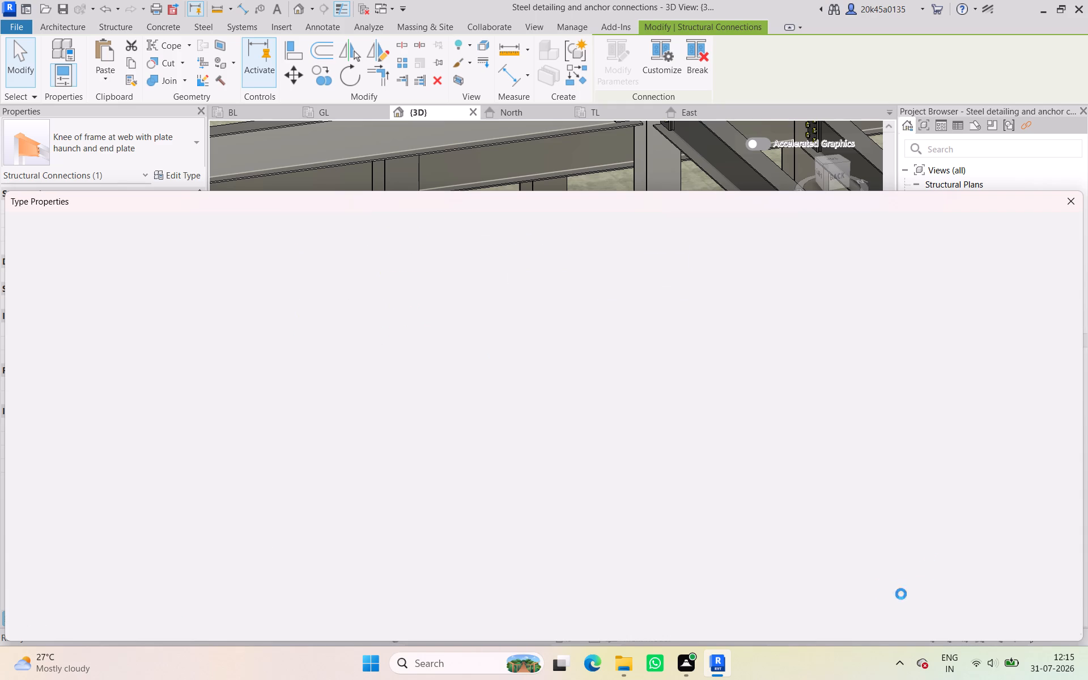
{"action": "left_click", "coordinate": [929, 617]}
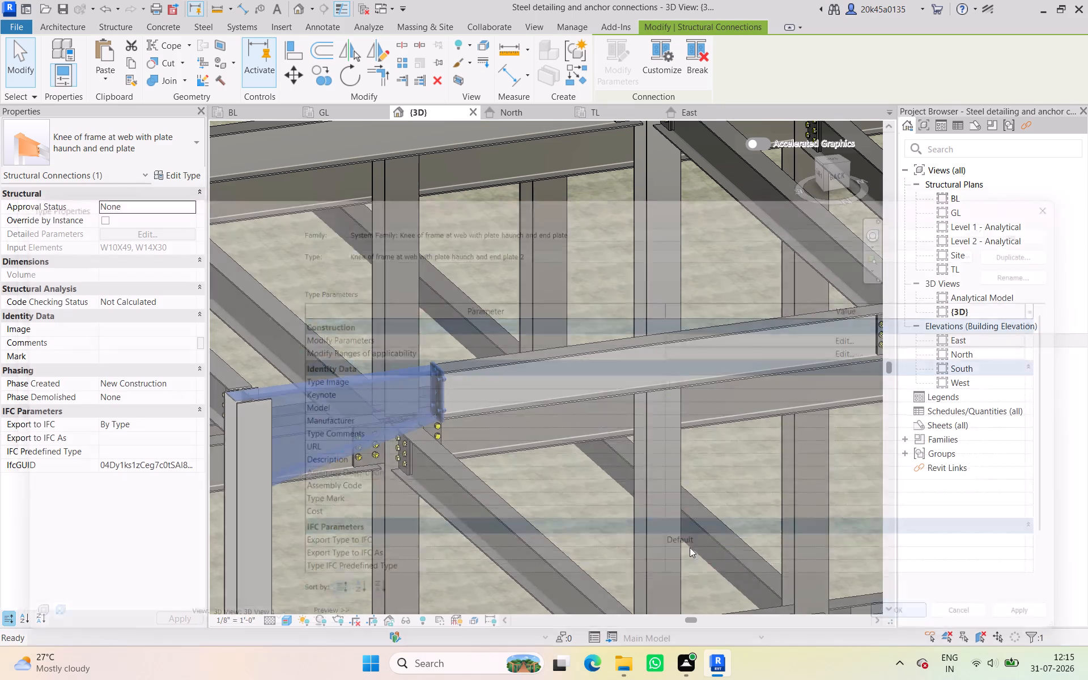
{"action": "scroll", "coordinate": [483, 448], "scroll_direction": "down", "scroll_amount": 3}
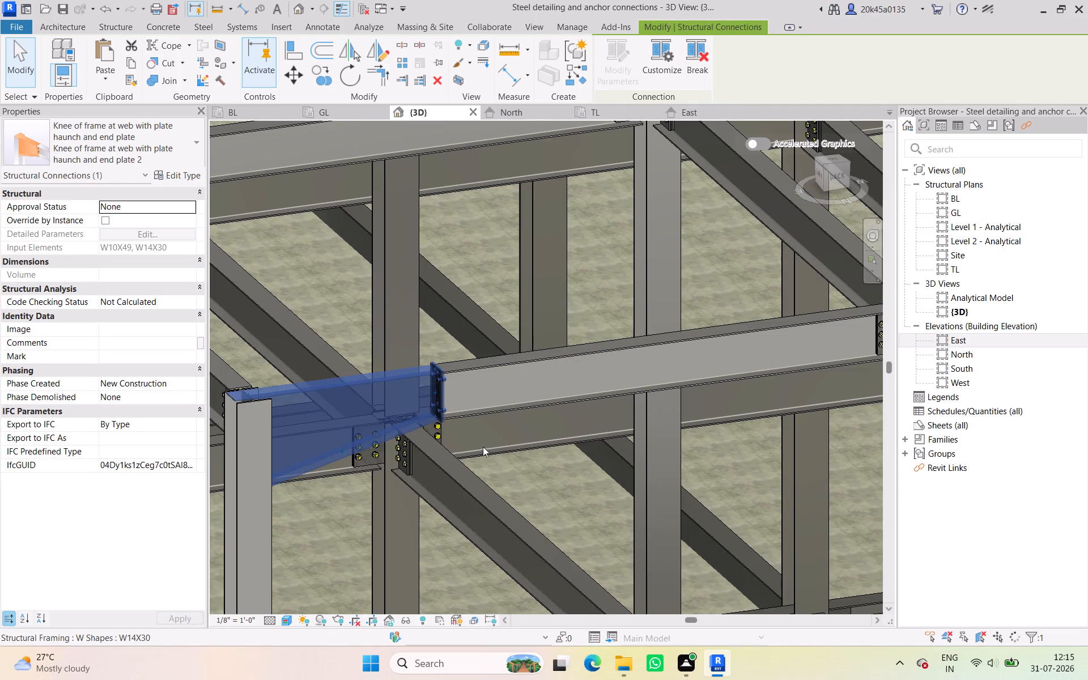
{"action": "scroll", "coordinate": [486, 447], "scroll_direction": "down", "scroll_amount": 5}
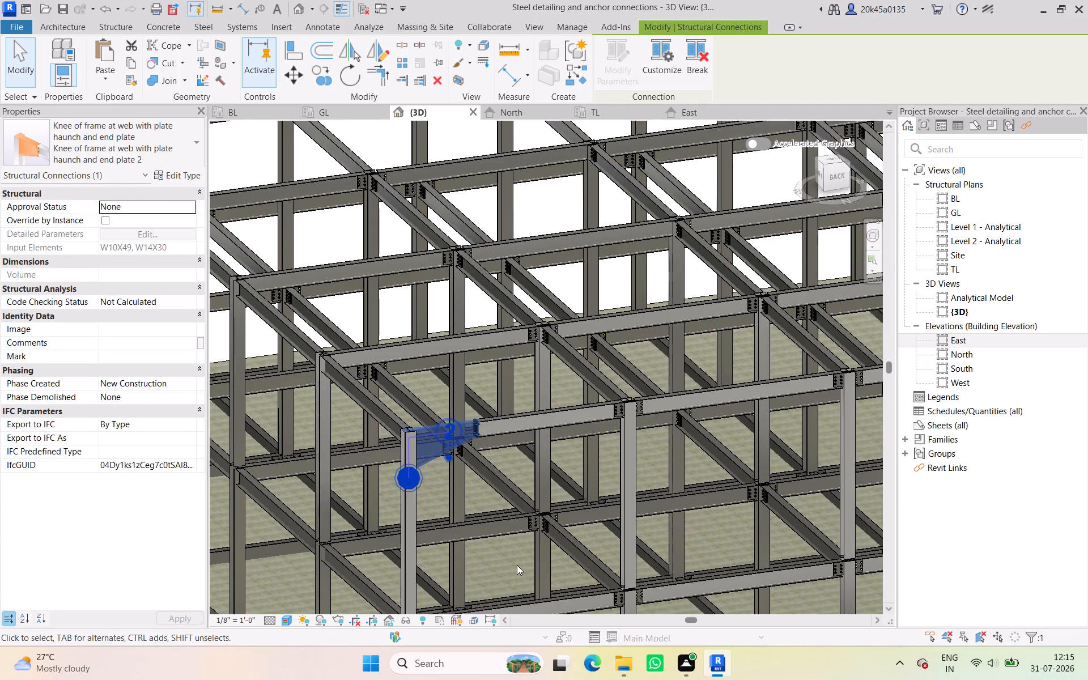
{"action": "left_click", "coordinate": [517, 565]}
Select all nine shear splice plate connections on both sides of the columns along the knee connection's top beam line, ending at the opposite corner.
{"action": "scroll", "coordinate": [569, 506], "scroll_direction": "down", "scroll_amount": 1}
{"action": "middle_click_drag", "start_coordinate": [562, 504], "coordinate": [446, 511], "text": "shift"}
{"action": "scroll", "coordinate": [602, 468], "scroll_direction": "up", "scroll_amount": 5}
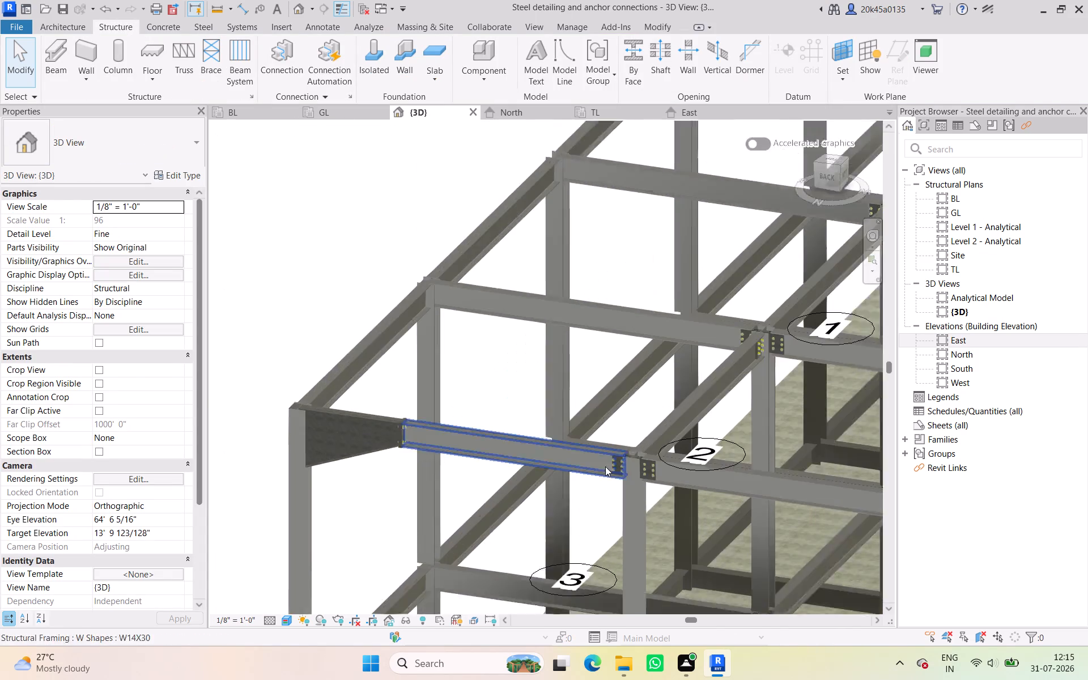
{"action": "scroll", "coordinate": [611, 466], "scroll_direction": "up", "scroll_amount": 4}
{"action": "left_click", "coordinate": [614, 466]}
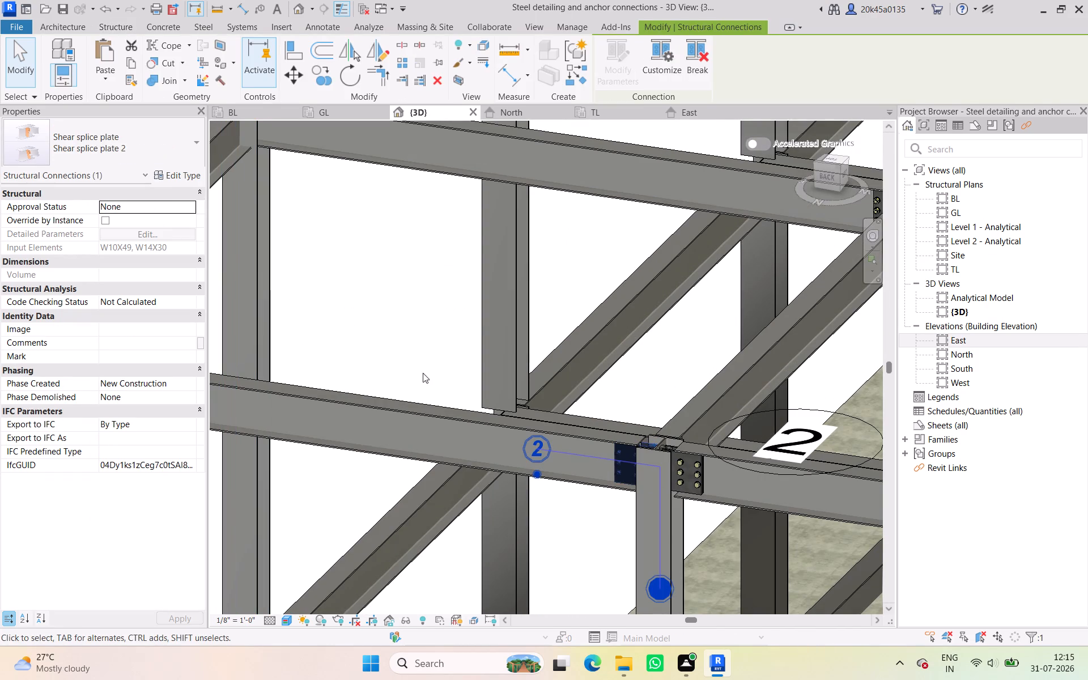
{"action": "scroll", "coordinate": [575, 452], "scroll_direction": "down", "scroll_amount": 3}
{"action": "middle_click_drag", "start_coordinate": [572, 452], "coordinate": [368, 371]}
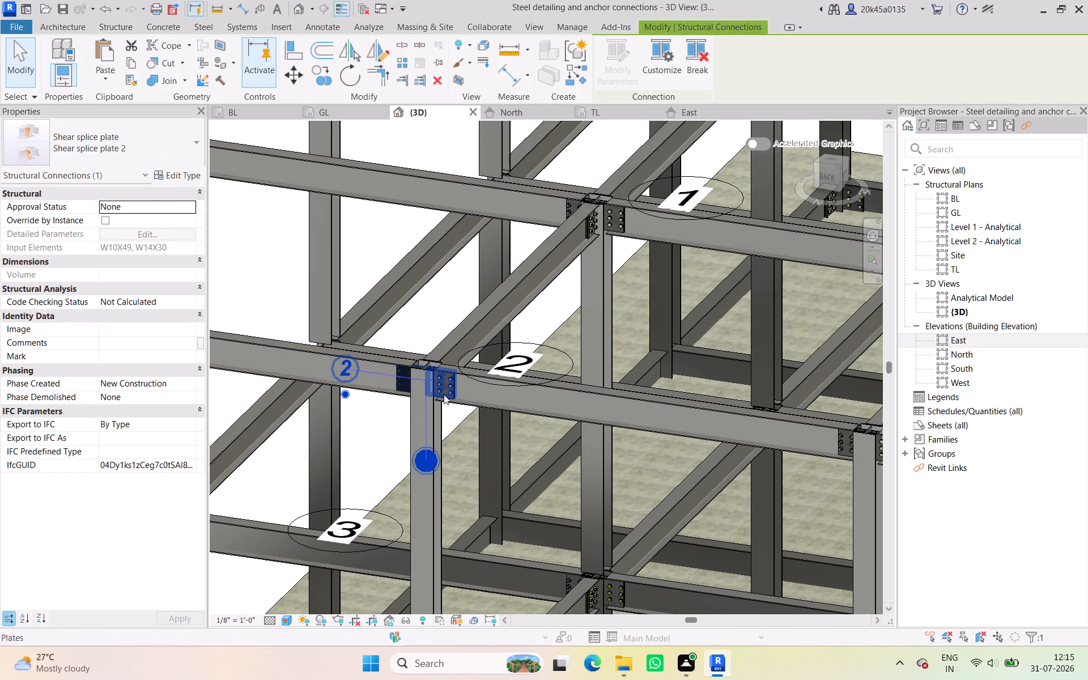
{"action": "left_click", "coordinate": [445, 394], "text": "ctrl"}
{"action": "middle_click_drag", "start_coordinate": [588, 452], "coordinate": [294, 373]}
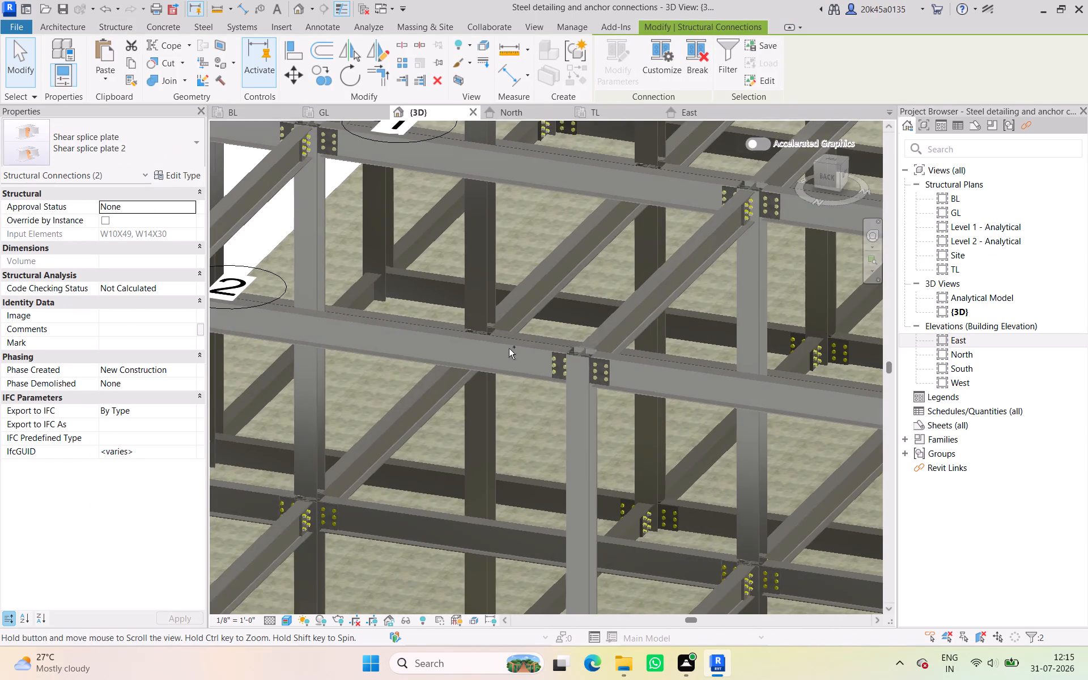
{"action": "left_click", "coordinate": [541, 363], "text": "ctrl"}
{"action": "left_click", "coordinate": [596, 373], "text": "ctrl"}
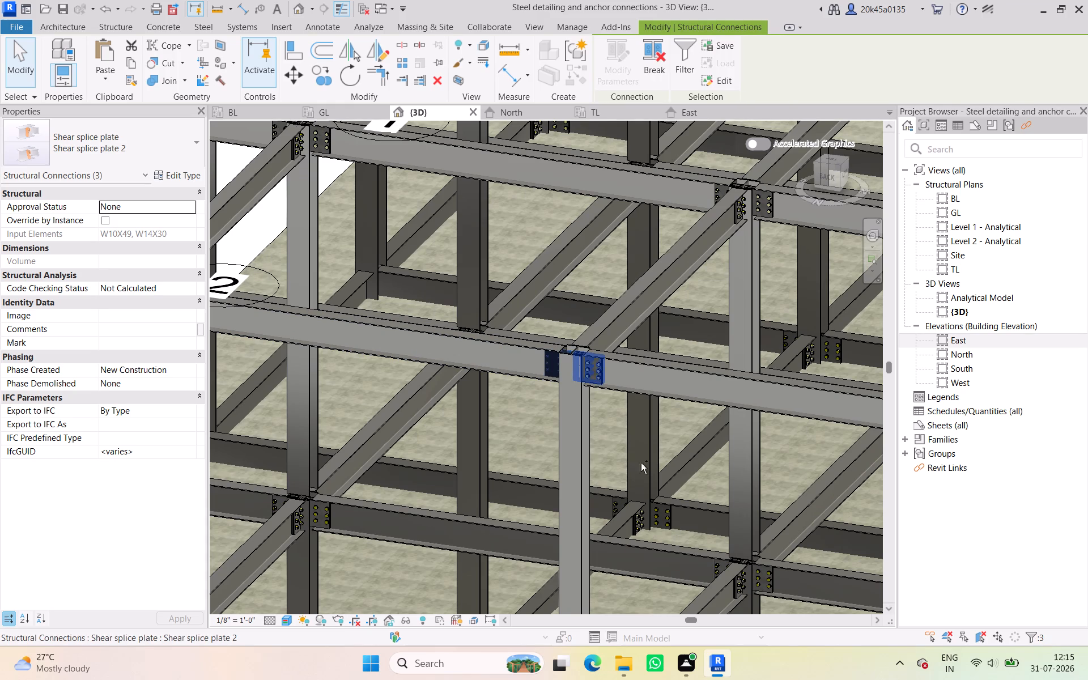
{"action": "middle_click_drag", "start_coordinate": [704, 481], "coordinate": [150, 401]}
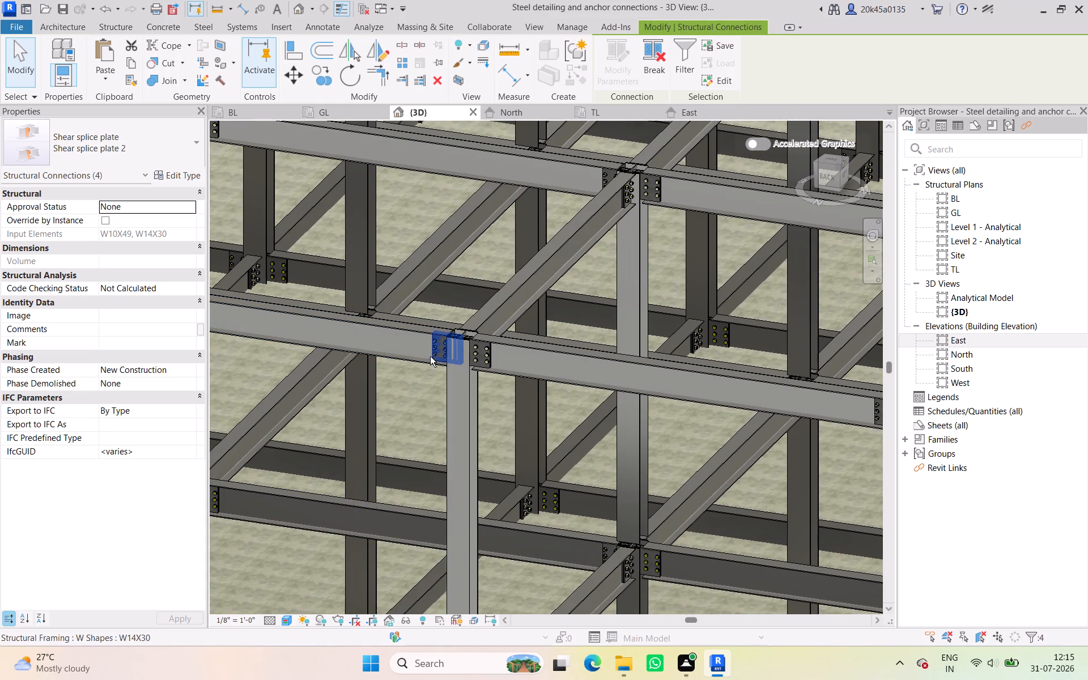
{"action": "left_click", "coordinate": [430, 356], "text": "ctrl"}
{"action": "left_click", "coordinate": [481, 356], "text": "ctrl"}
{"action": "middle_click_drag", "start_coordinate": [597, 465], "coordinate": [97, 391]}
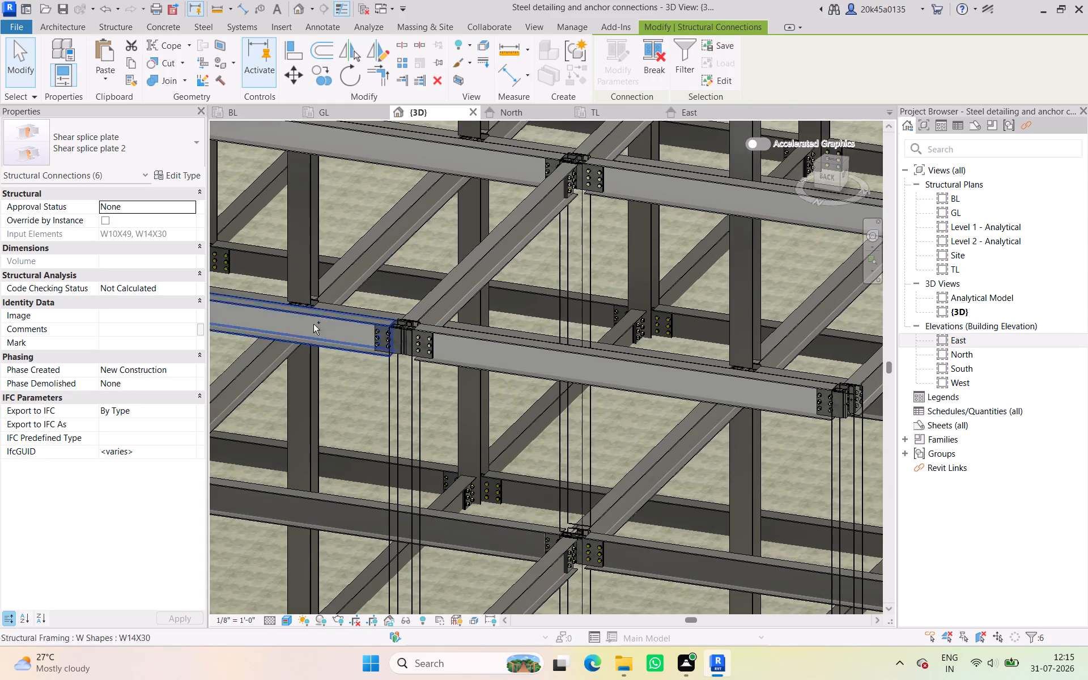
{"action": "left_click", "coordinate": [378, 337], "text": "ctrl"}
{"action": "left_click", "coordinate": [424, 346], "text": "ctrl"}
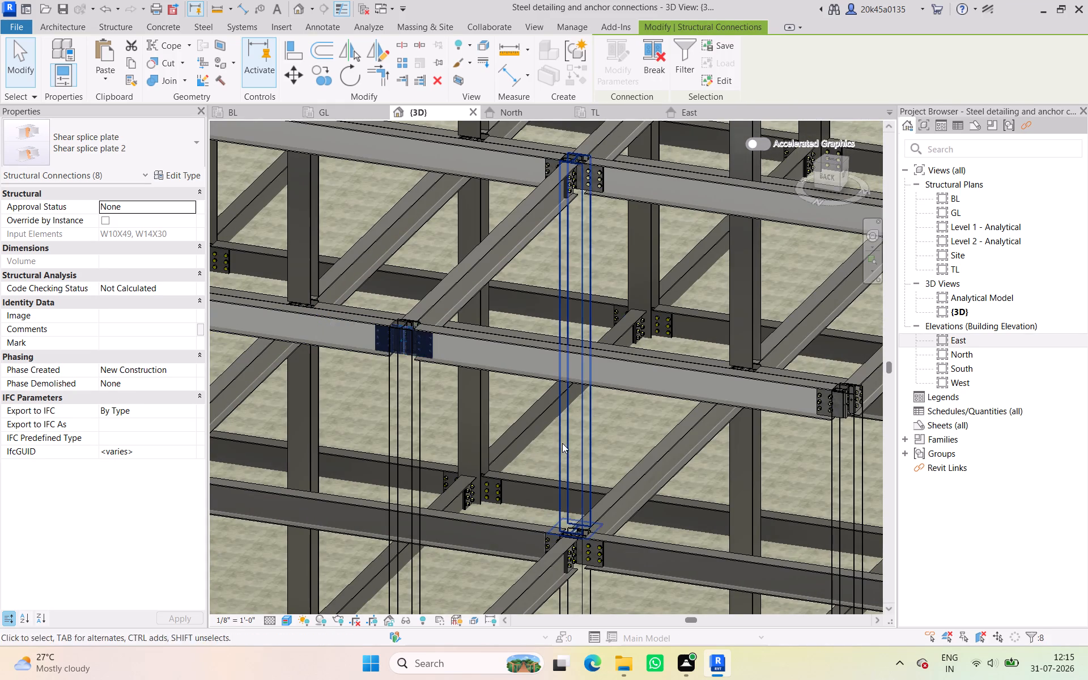
{"action": "middle_click_drag", "start_coordinate": [562, 443], "coordinate": [223, 406]}
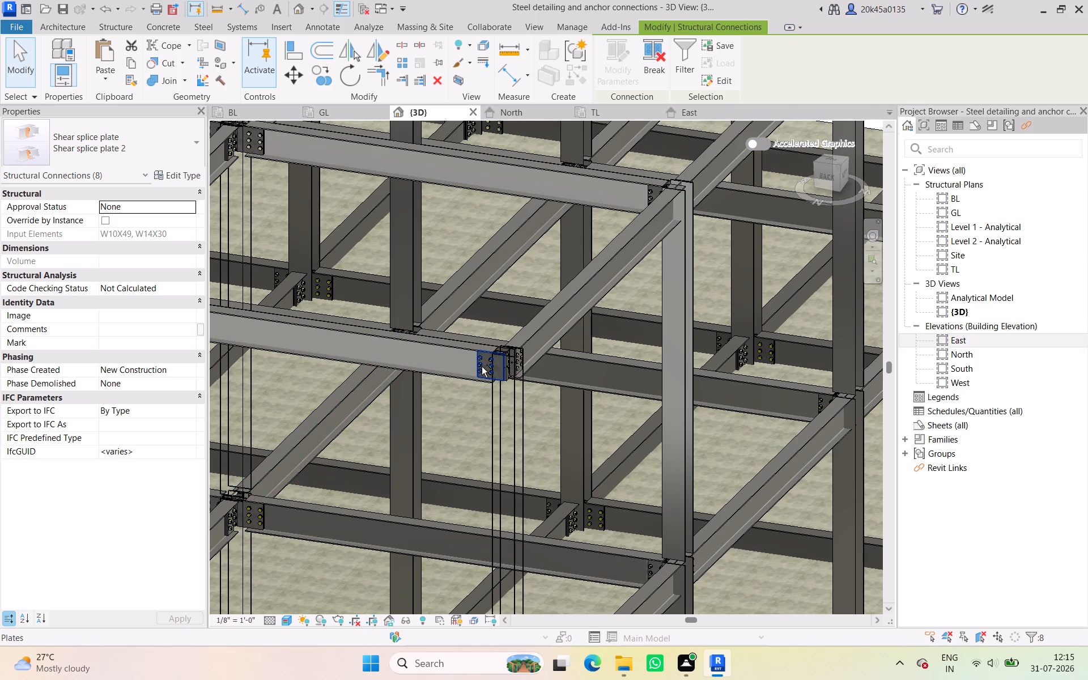
{"action": "left_click", "coordinate": [482, 367], "text": "ctrl"}
Add the shear splice plates on both sides of the first two intermediate columns of the second top beam line to the selection.
{"action": "scroll", "coordinate": [478, 397], "scroll_direction": "down", "scroll_amount": 8}
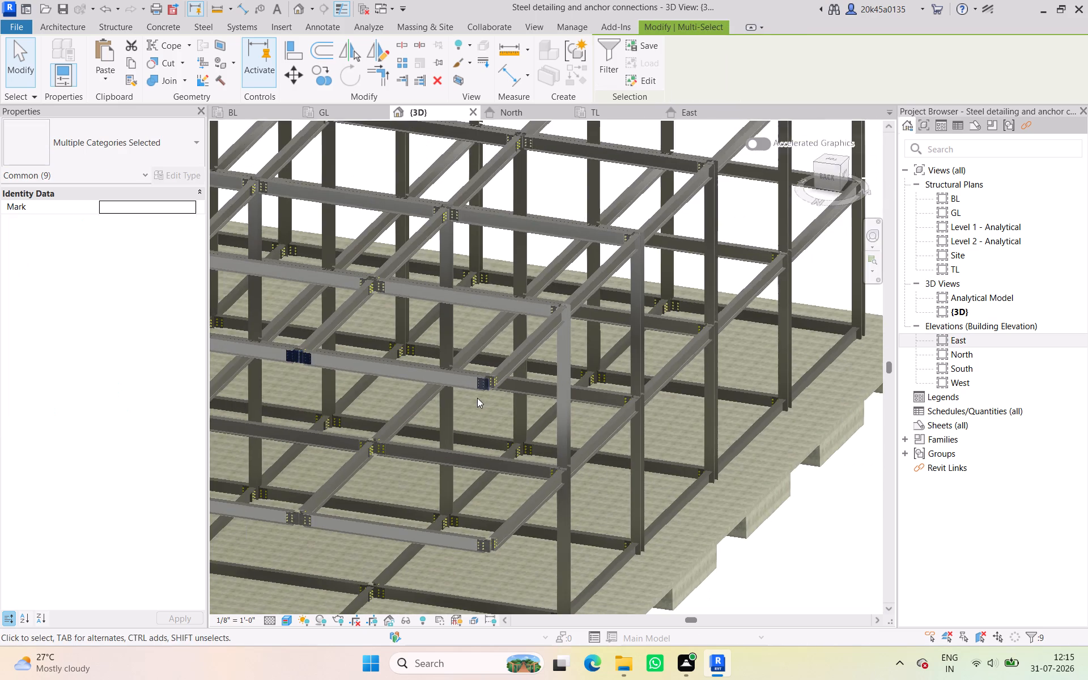
{"action": "scroll", "coordinate": [477, 398], "scroll_direction": "down", "scroll_amount": 1}
{"action": "middle_click_drag", "start_coordinate": [477, 398], "coordinate": [619, 456]}
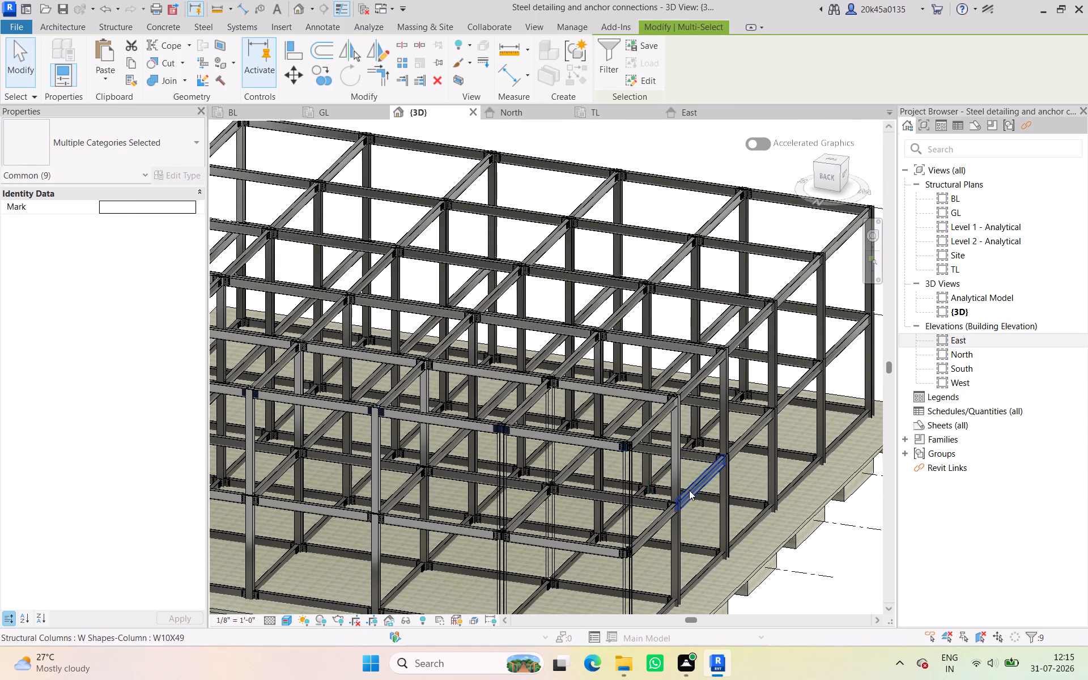
{"action": "scroll", "coordinate": [689, 490], "scroll_direction": "down", "scroll_amount": 3}
{"action": "middle_click_drag", "start_coordinate": [522, 562], "coordinate": [577, 577], "text": "ctrl"}
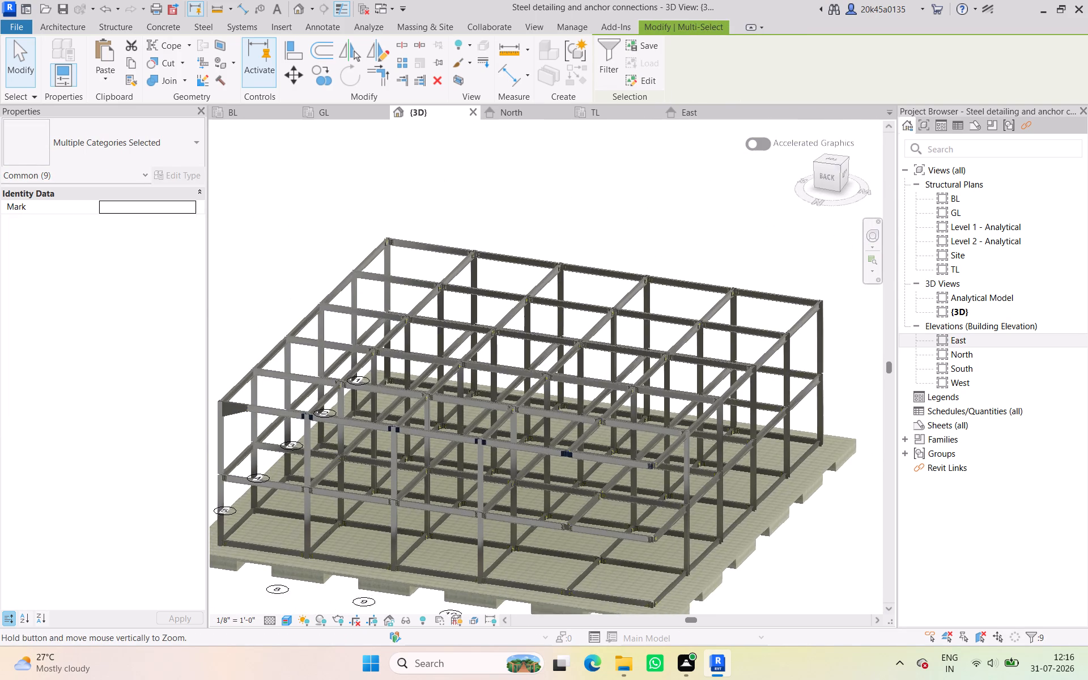
{"action": "middle_click_drag", "start_coordinate": [577, 577], "coordinate": [580, 579], "text": "ctrl"}
{"action": "scroll", "coordinate": [554, 549], "scroll_direction": "down", "scroll_amount": 3}
{"action": "middle_click_drag", "start_coordinate": [546, 541], "coordinate": [503, 484]}
{"action": "middle_click_drag", "start_coordinate": [475, 525], "coordinate": [517, 550], "text": "shift"}
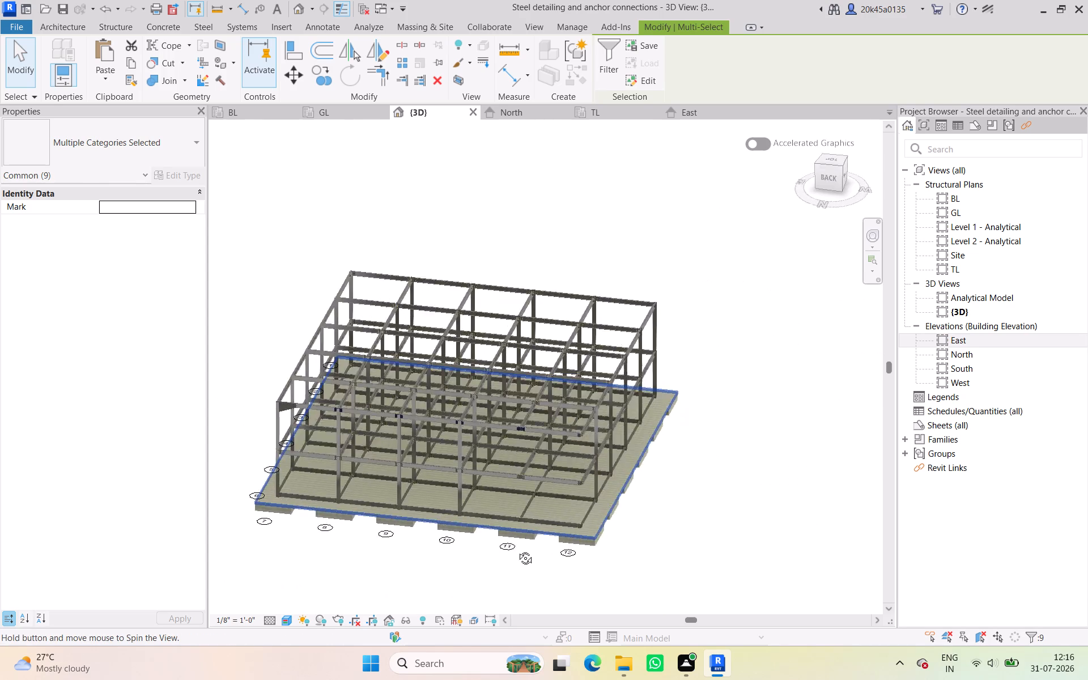
{"action": "middle_click_drag", "start_coordinate": [517, 550], "coordinate": [602, 563], "text": "shift"}
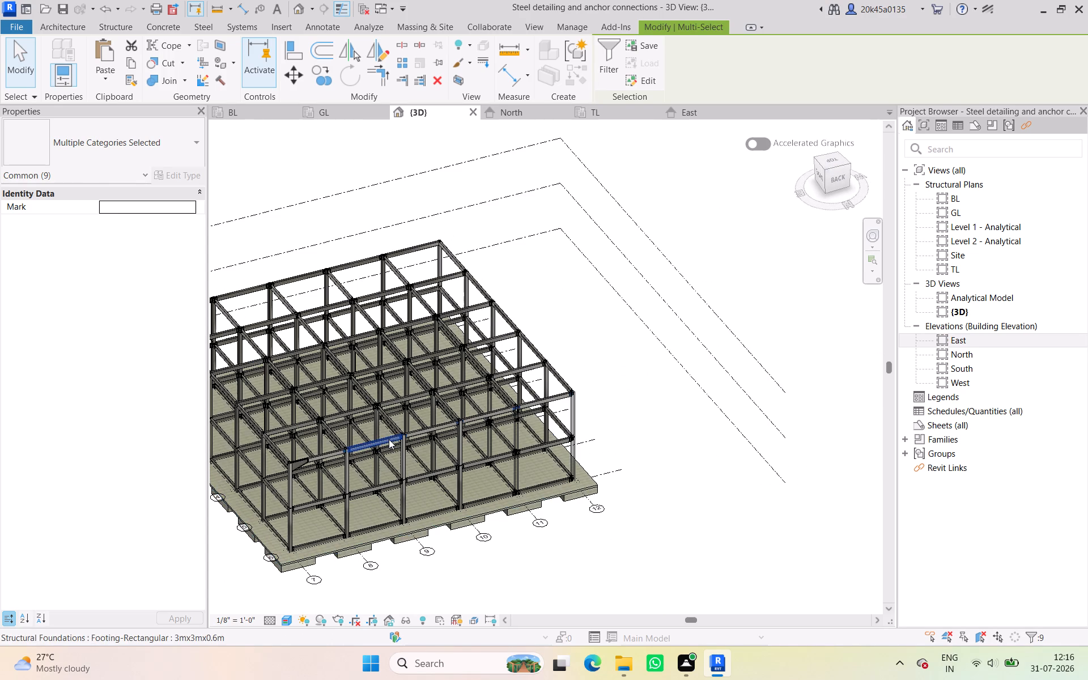
{"action": "scroll", "coordinate": [277, 423], "scroll_direction": "up", "scroll_amount": 4}
{"action": "middle_click_drag", "start_coordinate": [282, 426], "coordinate": [343, 484]}
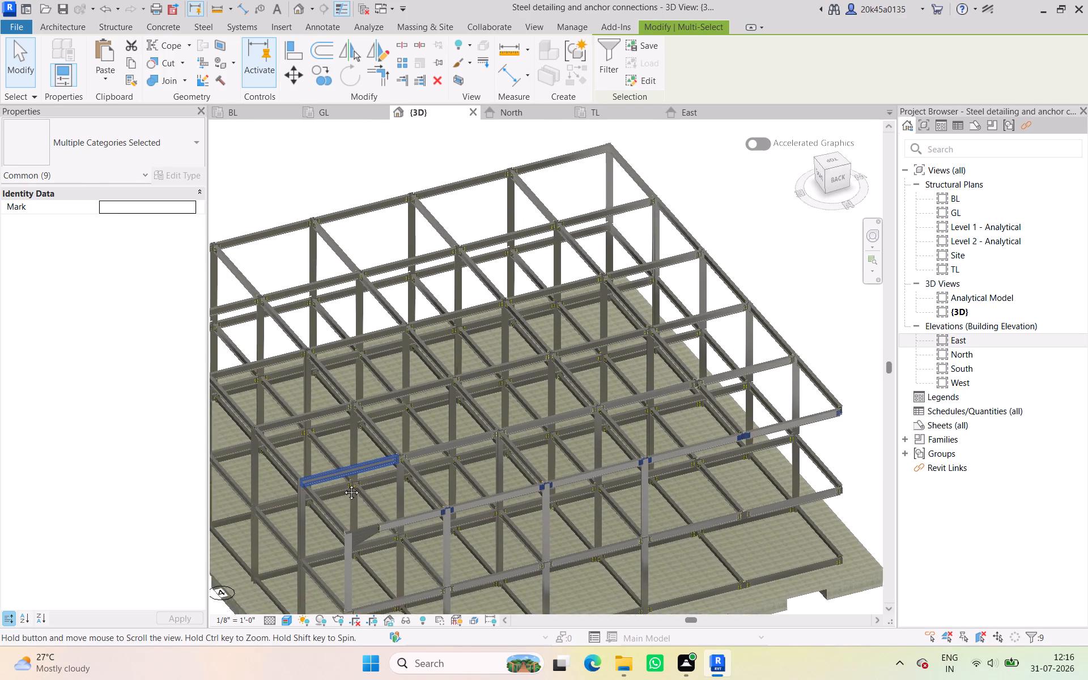
{"action": "middle_click_drag", "start_coordinate": [343, 484], "coordinate": [348, 496]}
{"action": "scroll", "coordinate": [352, 511], "scroll_direction": "up", "scroll_amount": 5}
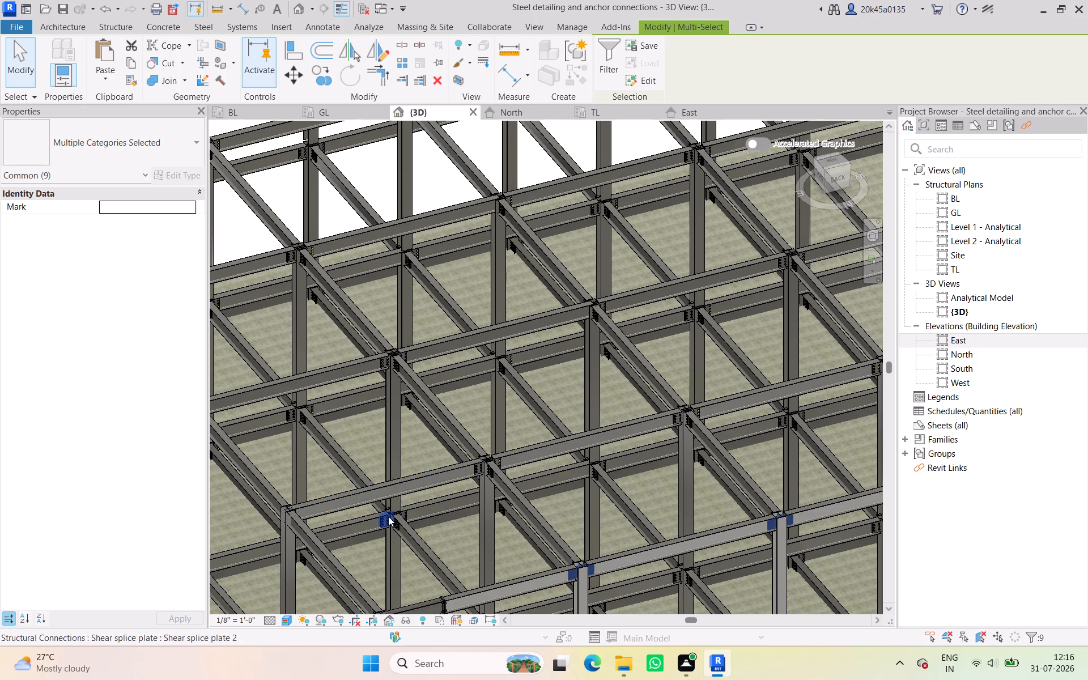
{"action": "middle_click_drag", "start_coordinate": [388, 517], "coordinate": [248, 492], "text": "shift"}
{"action": "scroll", "coordinate": [465, 300], "scroll_direction": "up", "scroll_amount": 3}
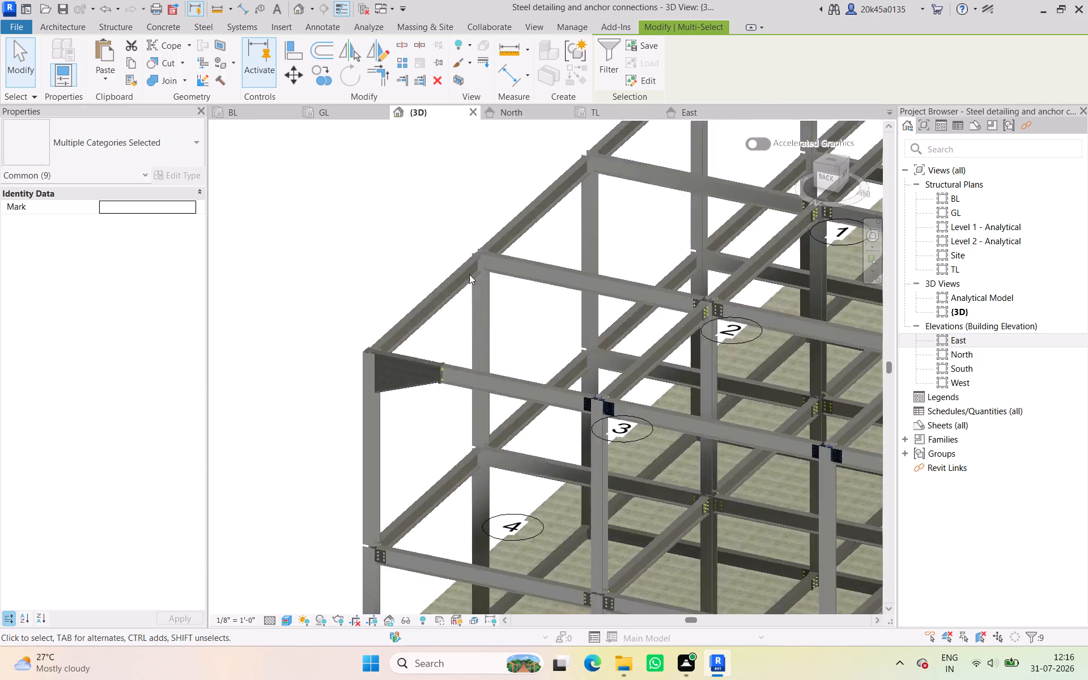
{"action": "scroll", "coordinate": [475, 264], "scroll_direction": "up", "scroll_amount": 1}
{"action": "middle_click_drag", "start_coordinate": [475, 282], "coordinate": [392, 420]}
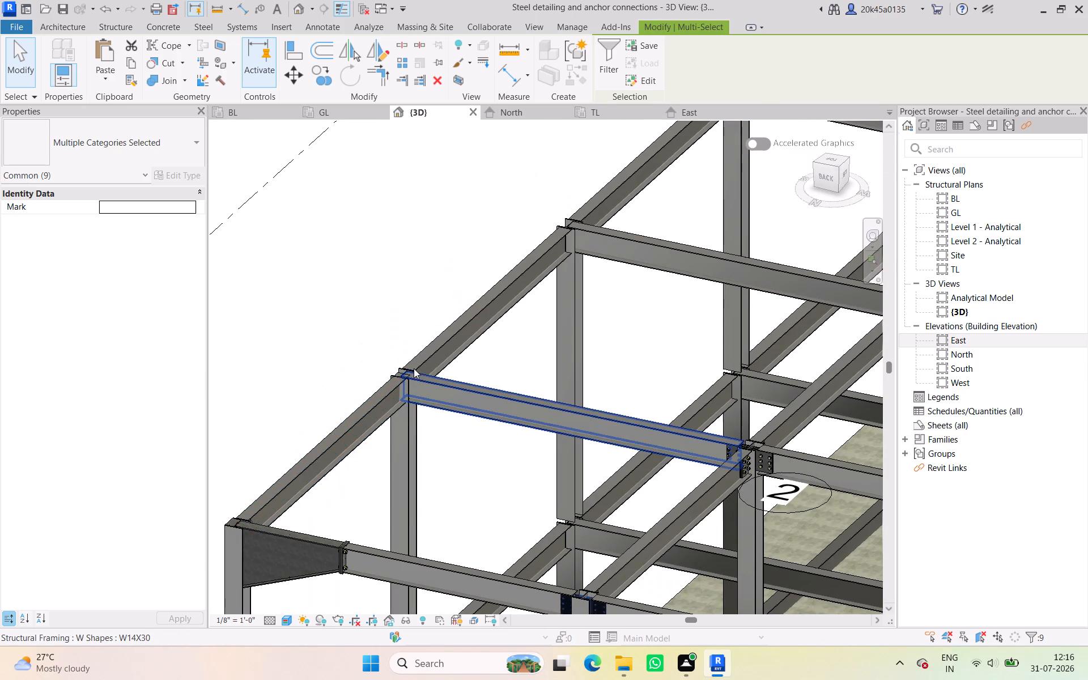
{"action": "scroll", "coordinate": [442, 445], "scroll_direction": "down", "scroll_amount": 3}
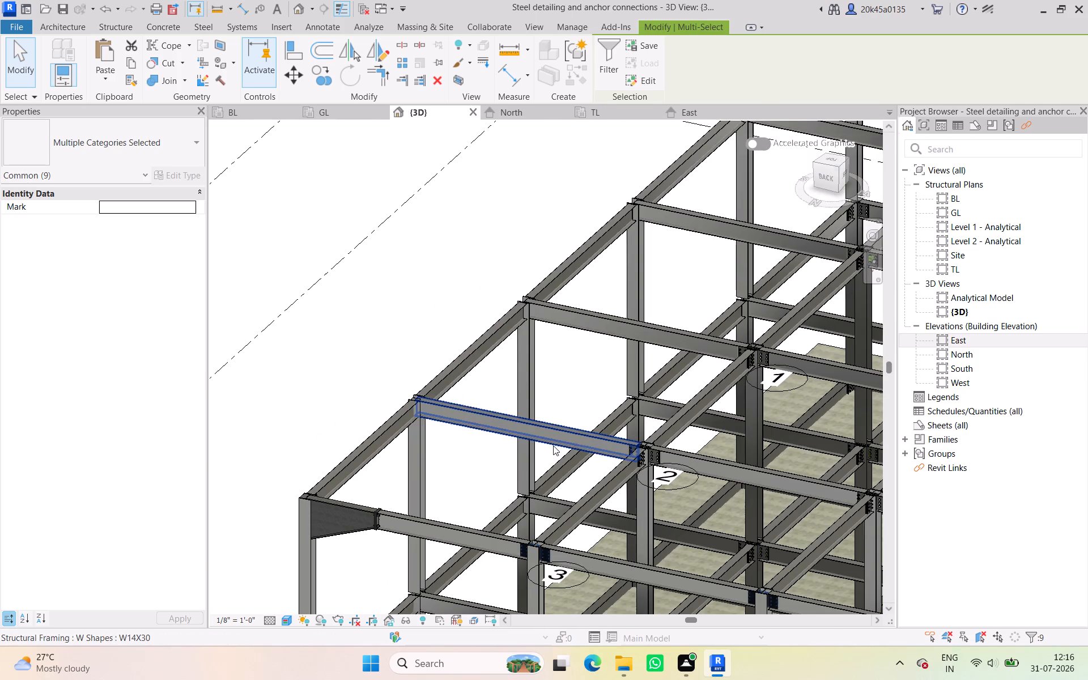
{"action": "scroll", "coordinate": [619, 446], "scroll_direction": "up", "scroll_amount": 8}
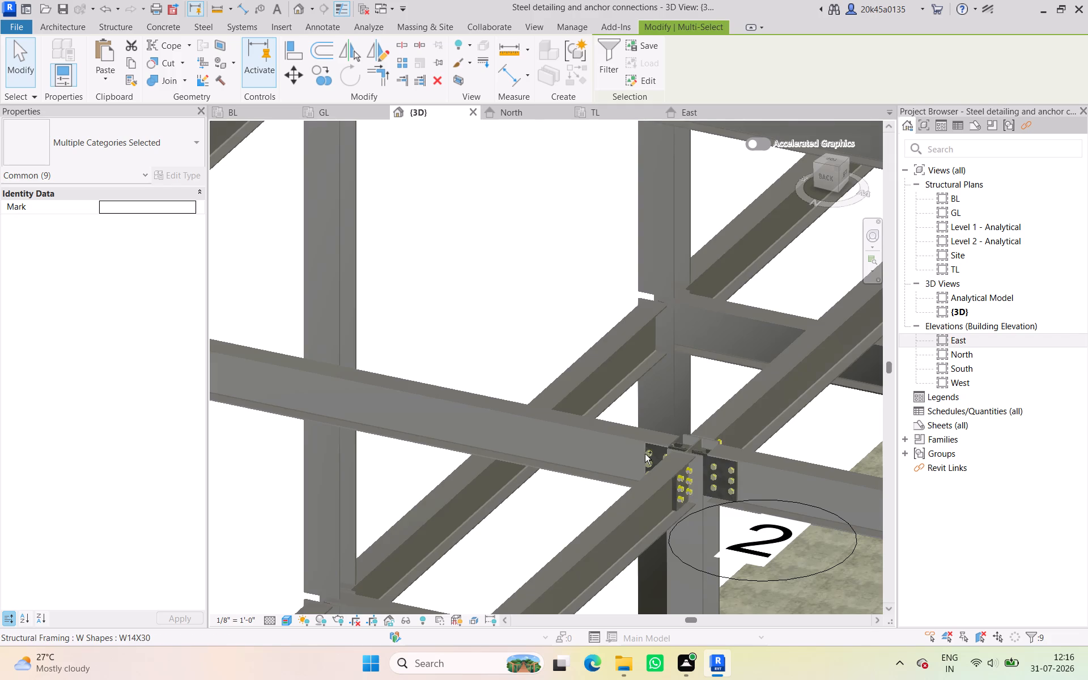
{"action": "left_click", "coordinate": [648, 456], "text": "ctrl"}
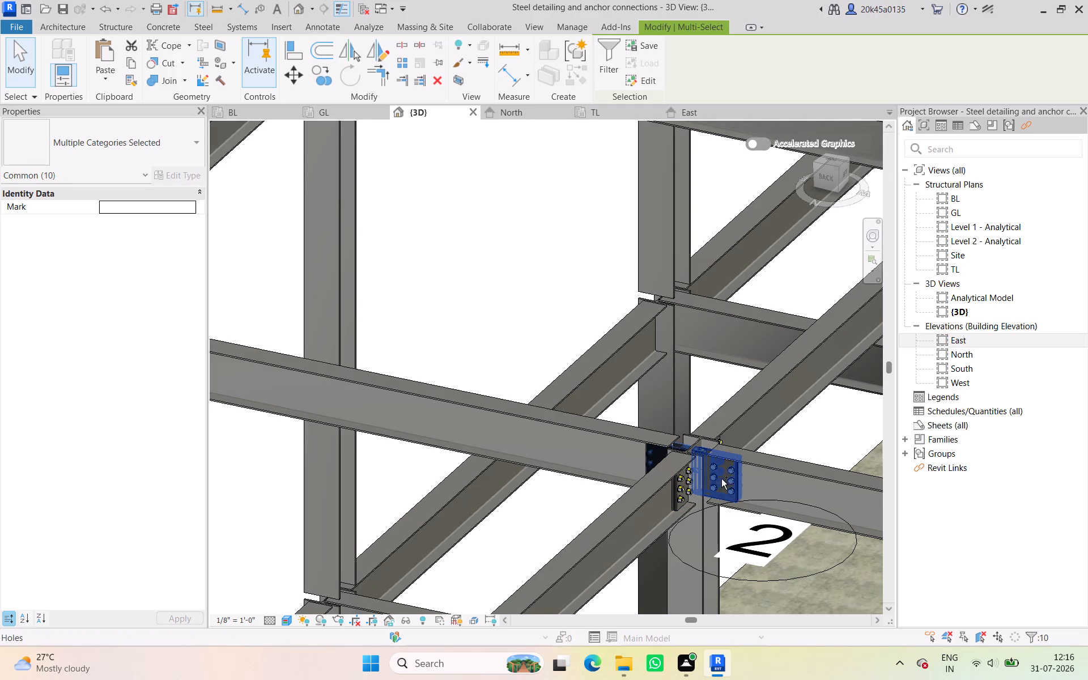
{"action": "left_click", "coordinate": [729, 479], "text": "ctrl"}
{"action": "scroll", "coordinate": [734, 503], "scroll_direction": "down", "scroll_amount": 3}
{"action": "middle_click_drag", "start_coordinate": [713, 499], "coordinate": [258, 380]}
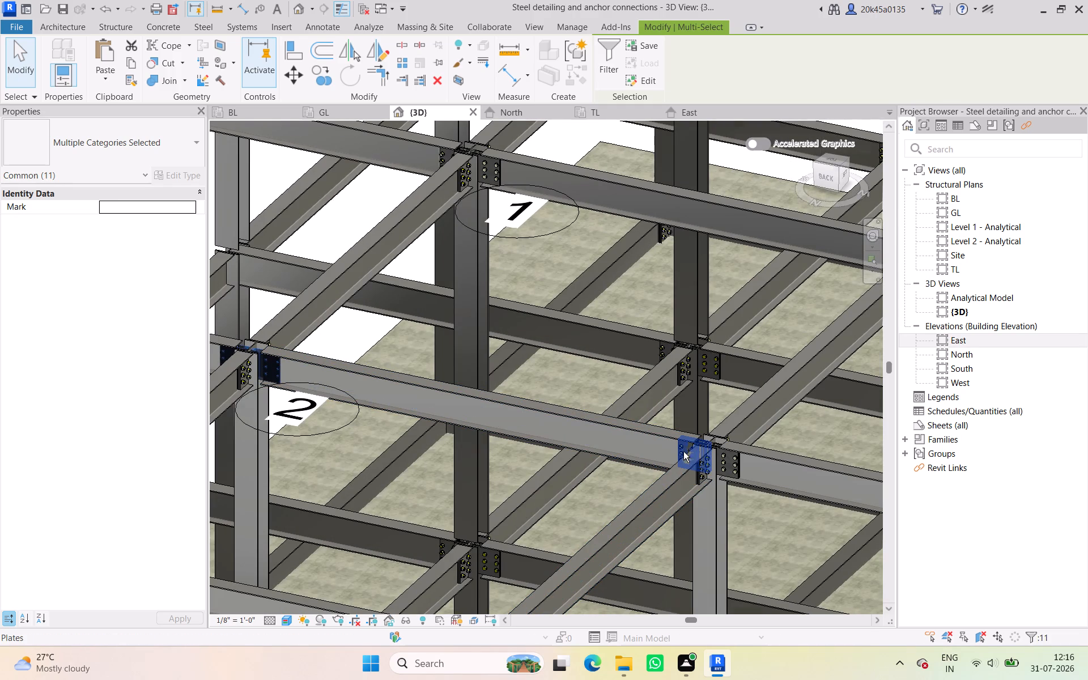
{"action": "left_click", "coordinate": [681, 448], "text": "ctrl"}
{"action": "left_click", "coordinate": [729, 460], "text": "ctrl"}
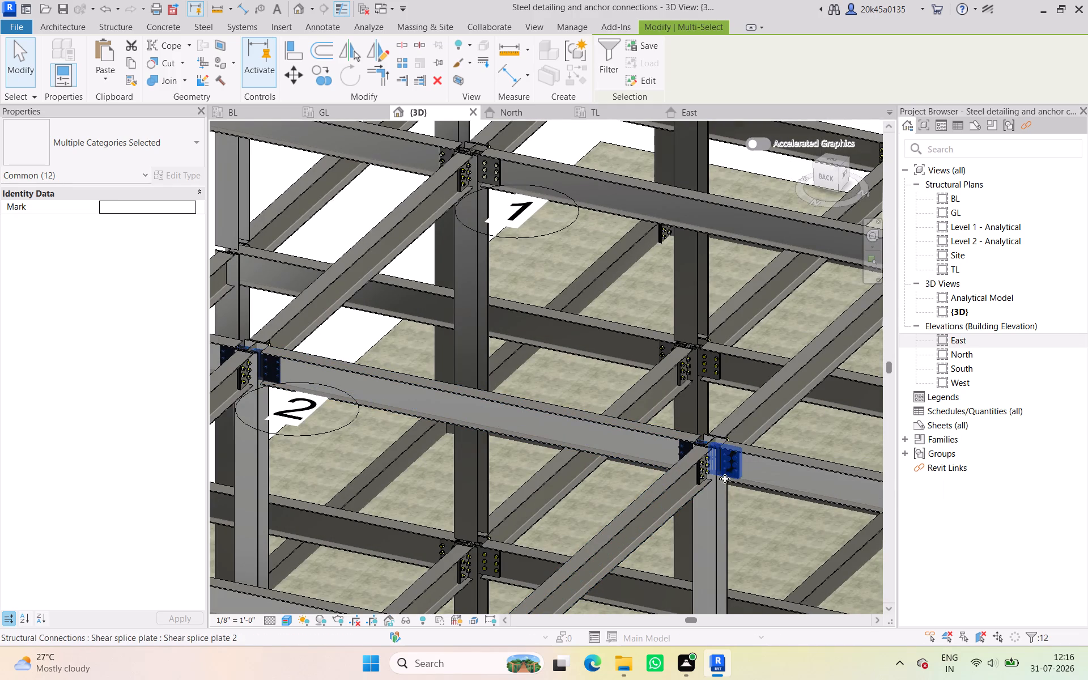
Add the second top beam line's remaining shear splice plates to the selection, through to the single plate at its end column.
{"action": "middle_click_drag", "start_coordinate": [720, 481], "coordinate": [301, 440]}
{"action": "left_click", "coordinate": [722, 505], "text": "ctrl"}
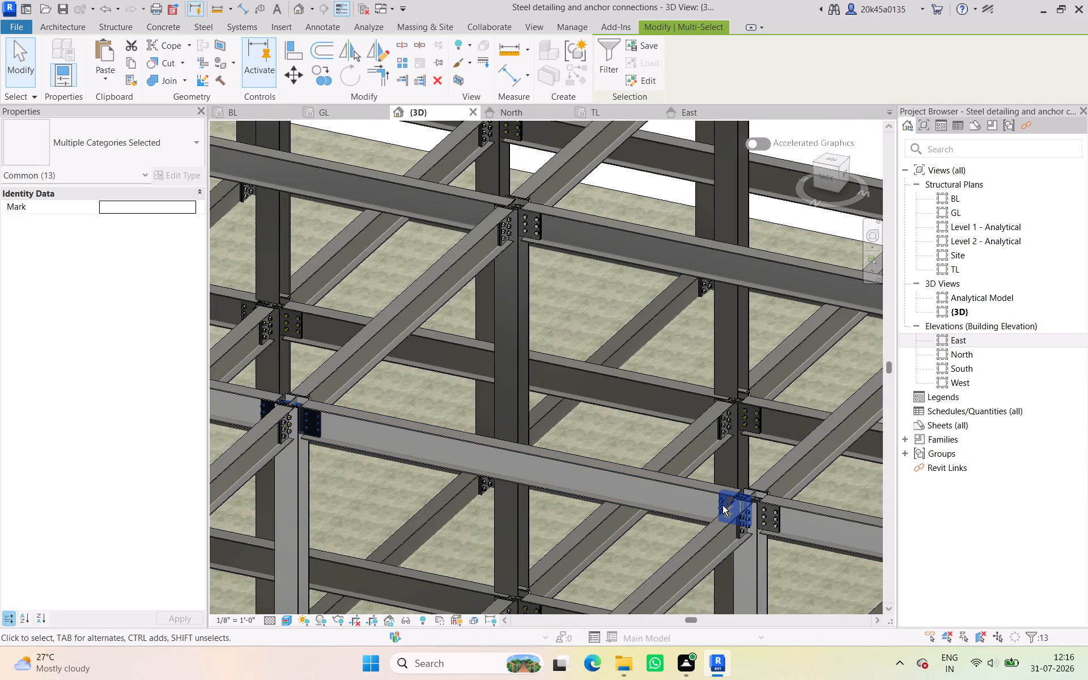
{"action": "left_click", "coordinate": [768, 512], "text": "ctrl"}
{"action": "middle_click_drag", "start_coordinate": [737, 526], "coordinate": [202, 455]}
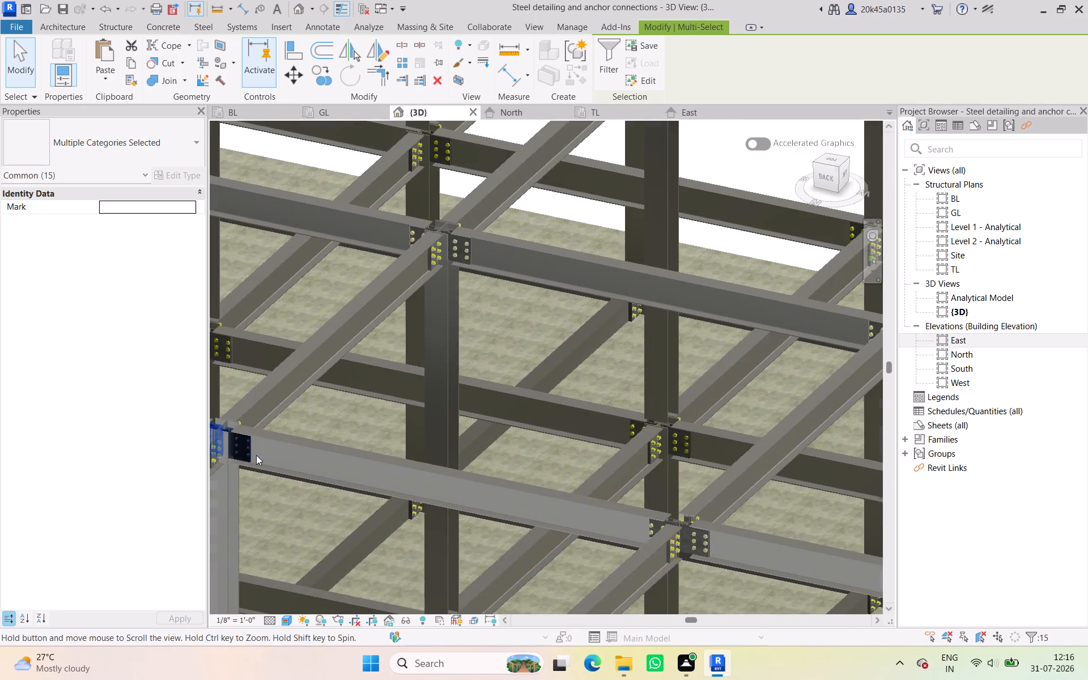
{"action": "left_click", "coordinate": [645, 530], "text": "ctrl"}
{"action": "left_click", "coordinate": [689, 535], "text": "ctrl"}
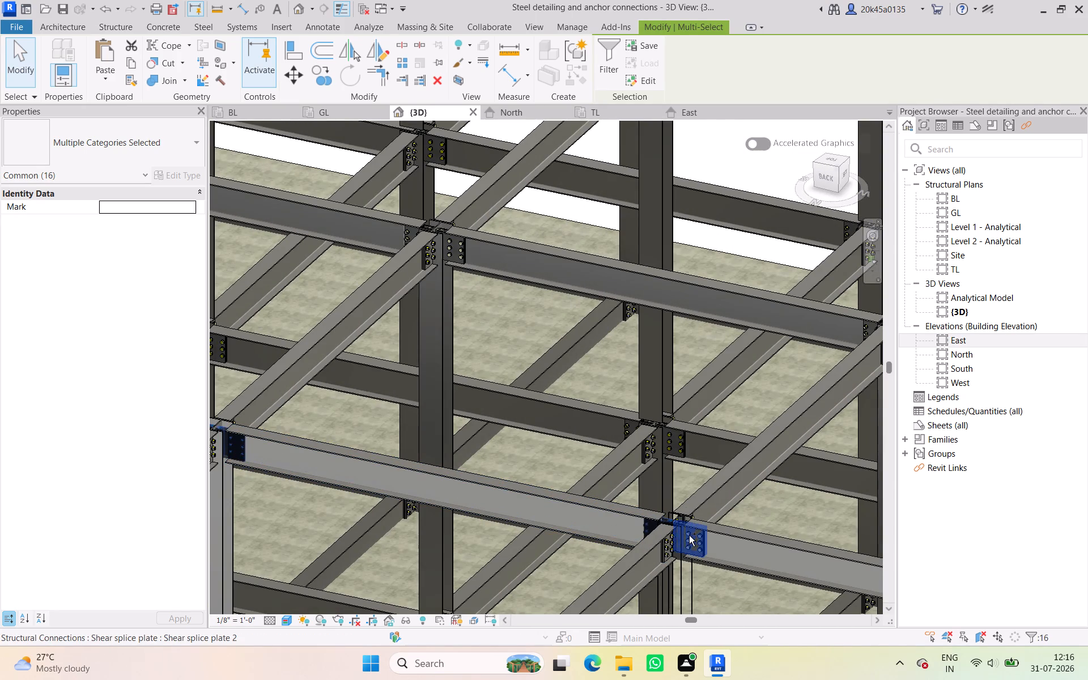
{"action": "middle_click_drag", "start_coordinate": [694, 560], "coordinate": [265, 477]}
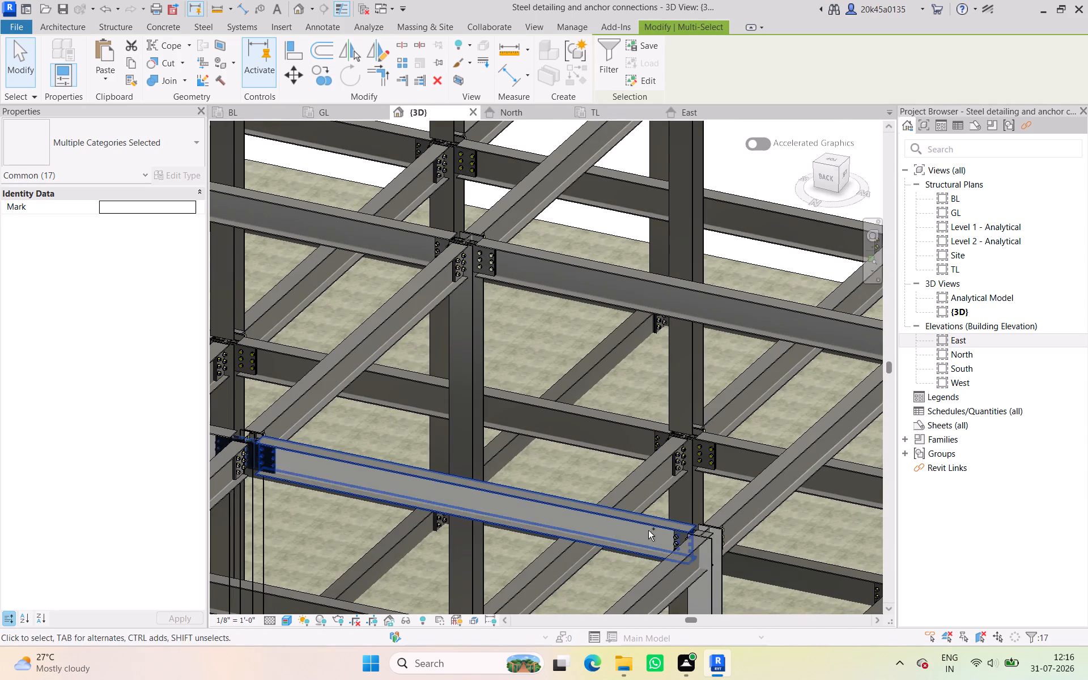
{"action": "left_click", "coordinate": [677, 537], "text": "ctrl"}
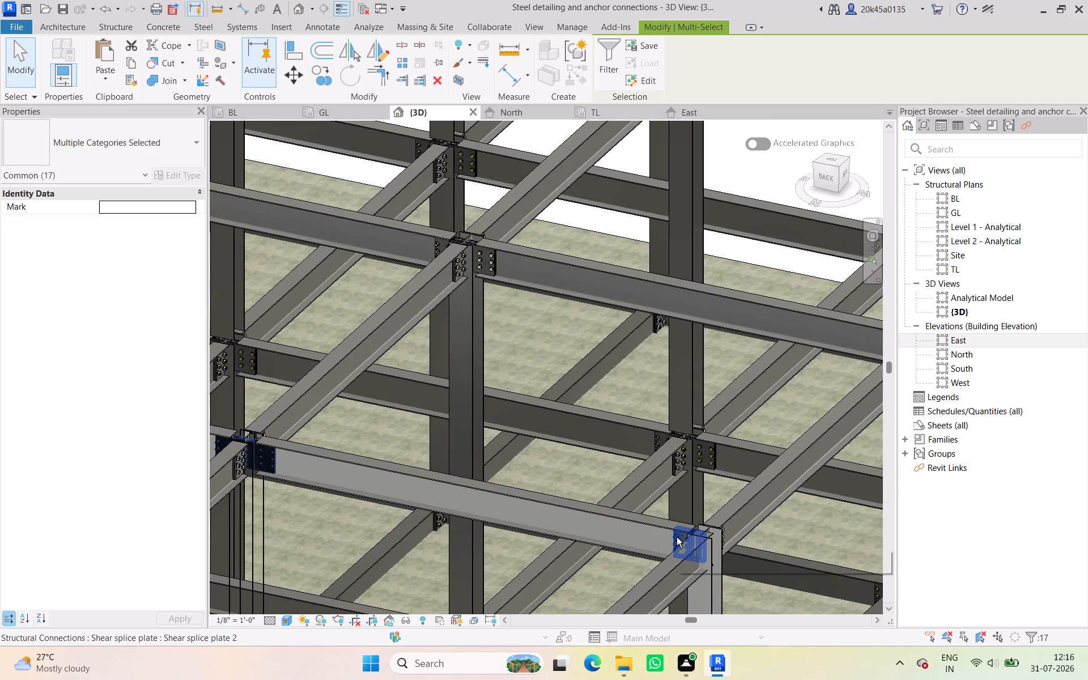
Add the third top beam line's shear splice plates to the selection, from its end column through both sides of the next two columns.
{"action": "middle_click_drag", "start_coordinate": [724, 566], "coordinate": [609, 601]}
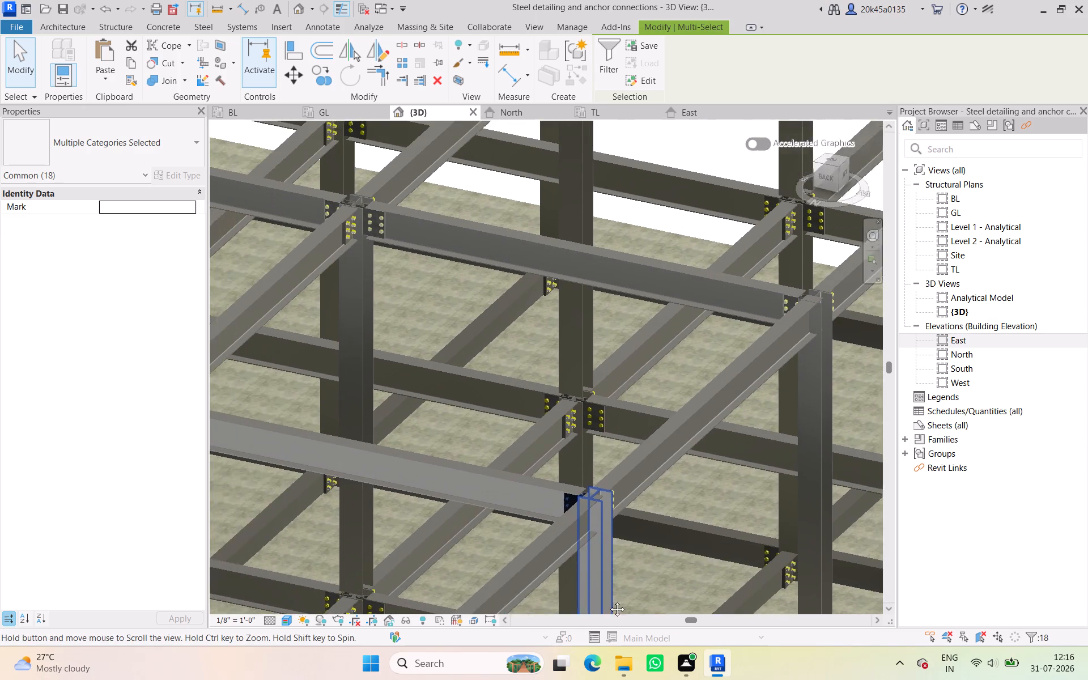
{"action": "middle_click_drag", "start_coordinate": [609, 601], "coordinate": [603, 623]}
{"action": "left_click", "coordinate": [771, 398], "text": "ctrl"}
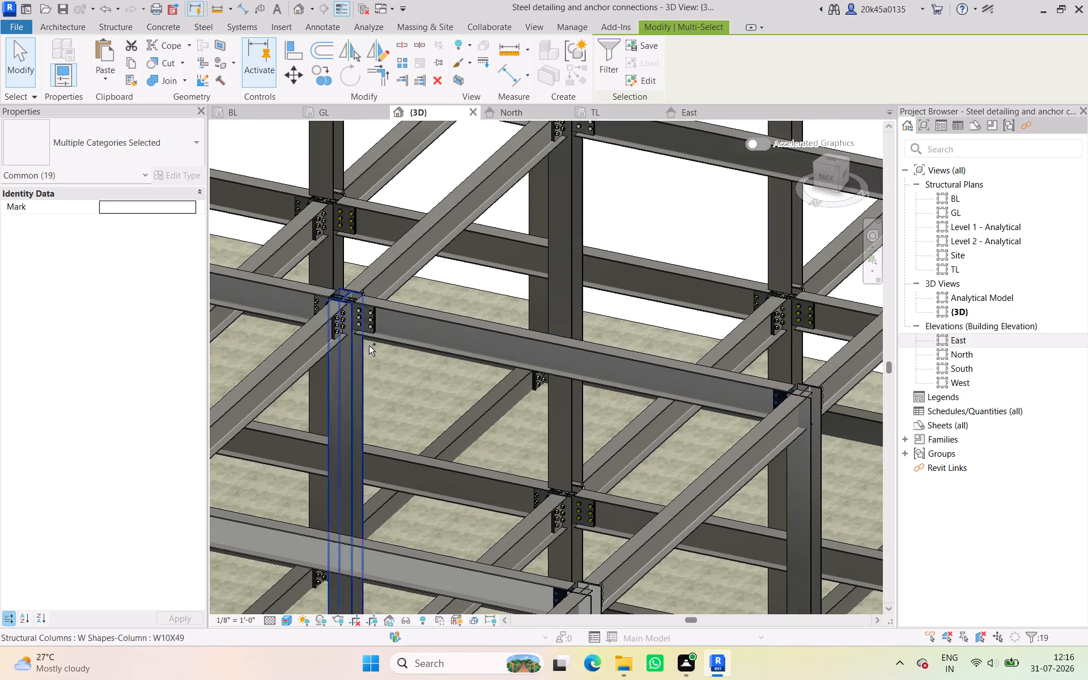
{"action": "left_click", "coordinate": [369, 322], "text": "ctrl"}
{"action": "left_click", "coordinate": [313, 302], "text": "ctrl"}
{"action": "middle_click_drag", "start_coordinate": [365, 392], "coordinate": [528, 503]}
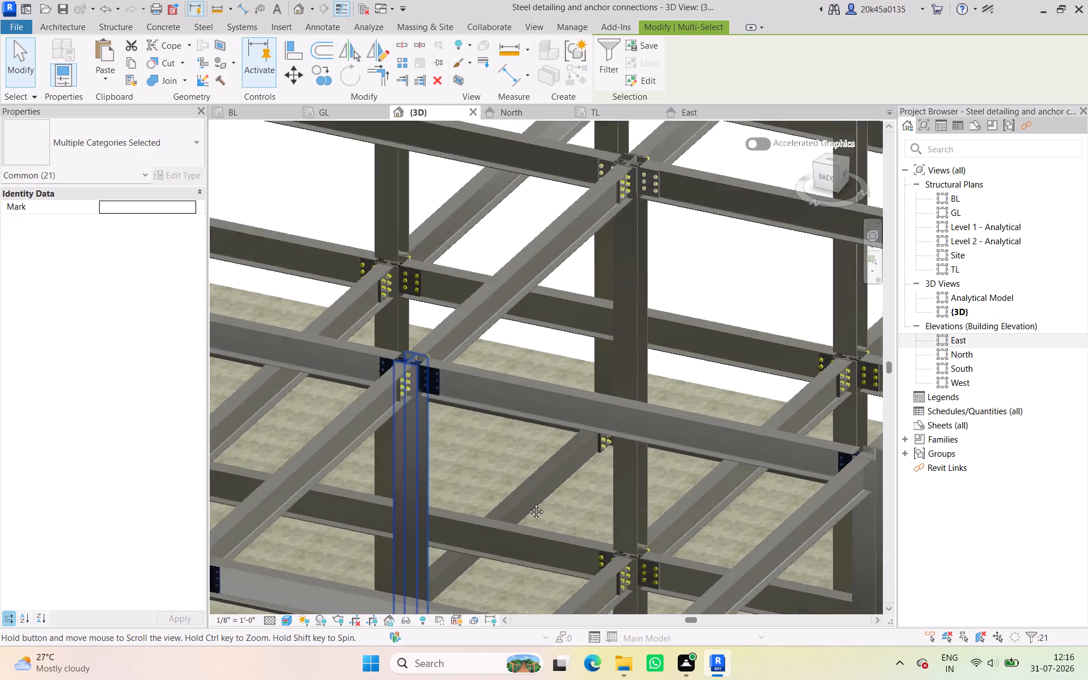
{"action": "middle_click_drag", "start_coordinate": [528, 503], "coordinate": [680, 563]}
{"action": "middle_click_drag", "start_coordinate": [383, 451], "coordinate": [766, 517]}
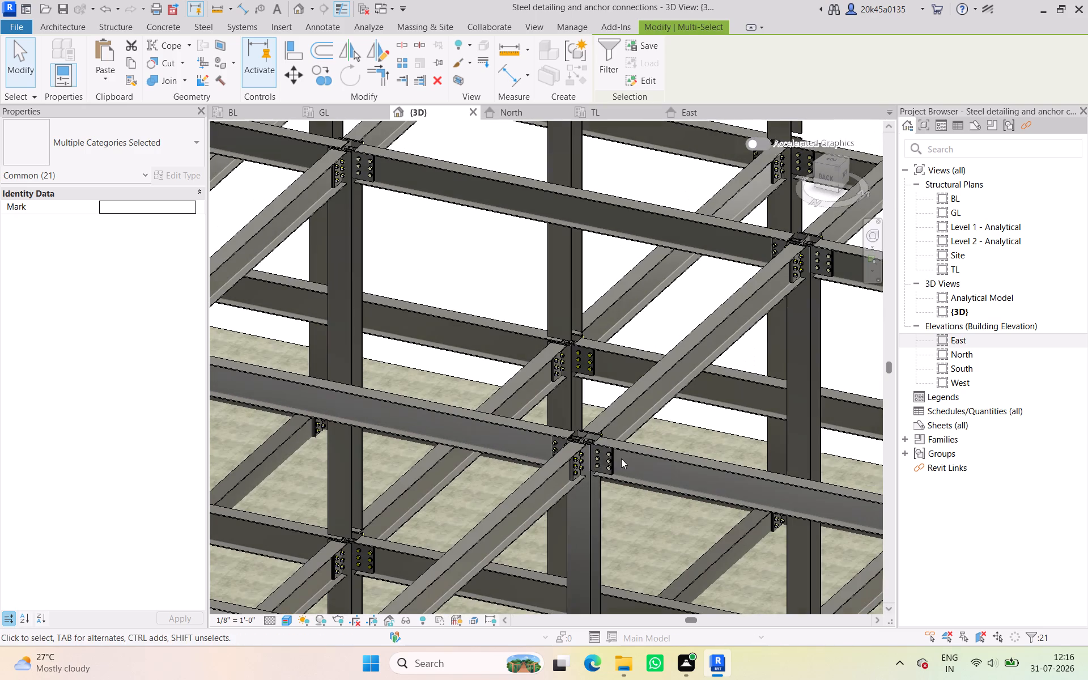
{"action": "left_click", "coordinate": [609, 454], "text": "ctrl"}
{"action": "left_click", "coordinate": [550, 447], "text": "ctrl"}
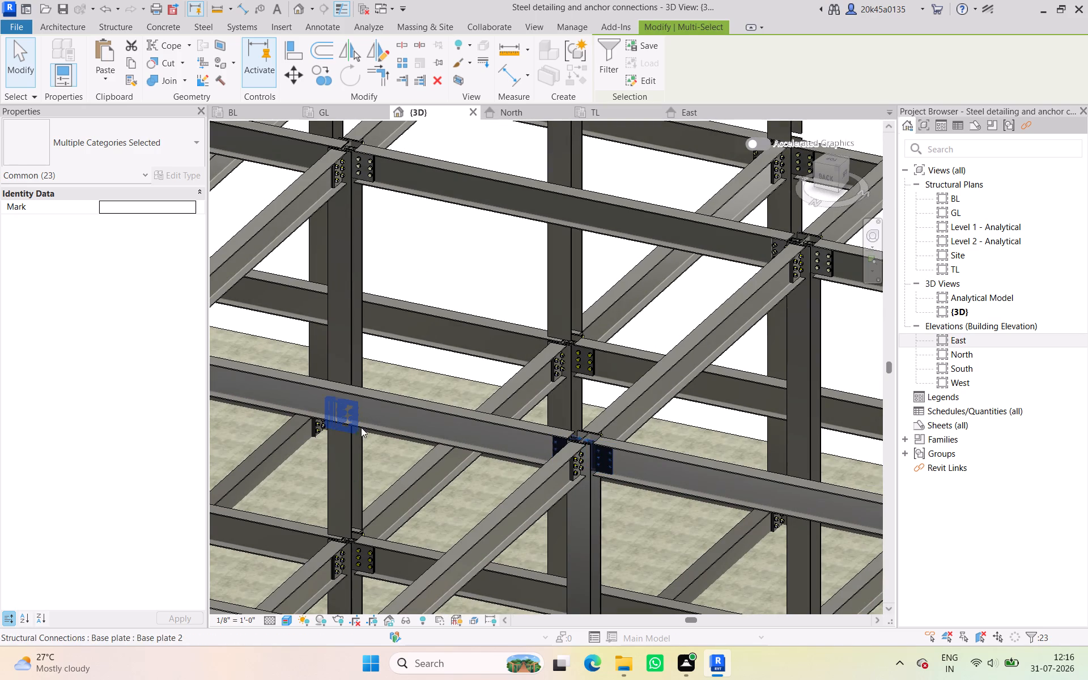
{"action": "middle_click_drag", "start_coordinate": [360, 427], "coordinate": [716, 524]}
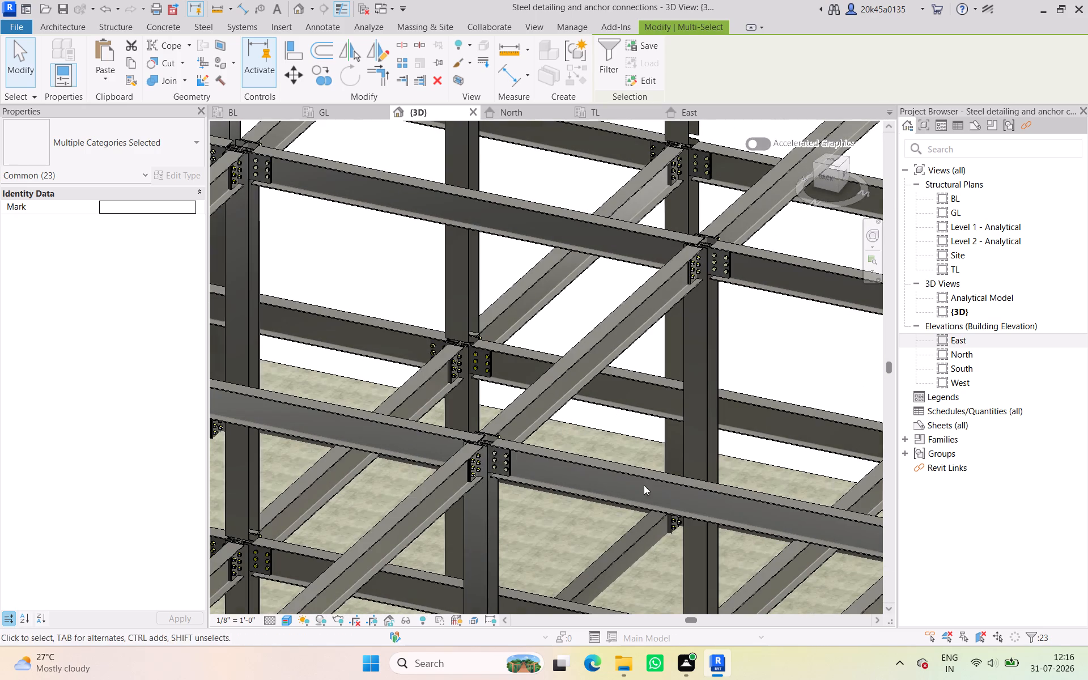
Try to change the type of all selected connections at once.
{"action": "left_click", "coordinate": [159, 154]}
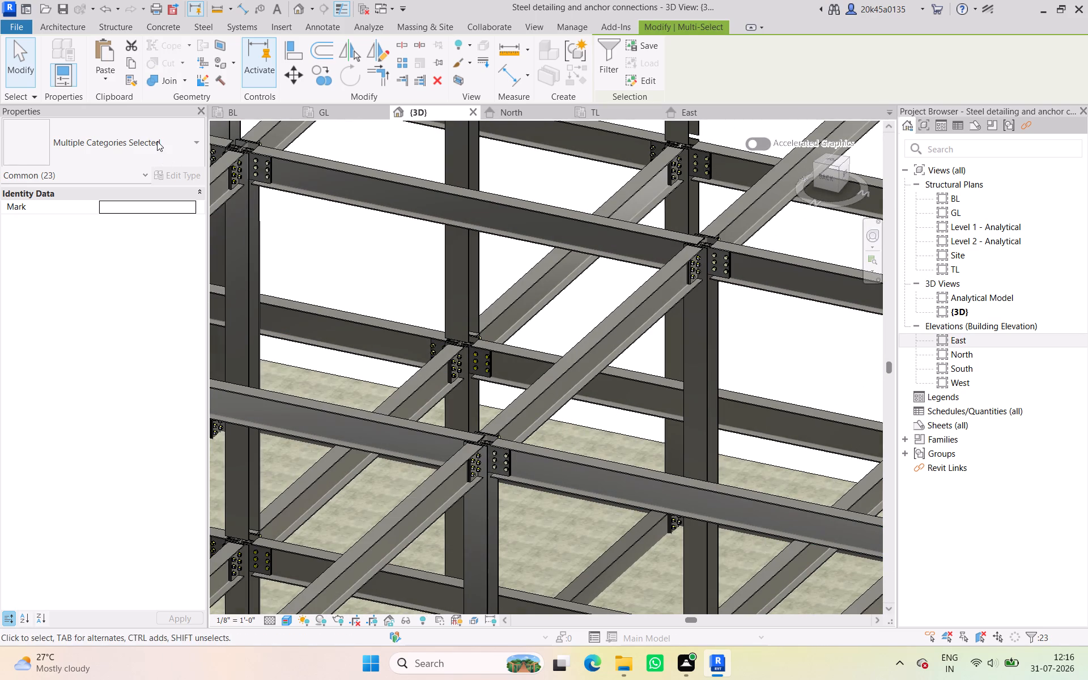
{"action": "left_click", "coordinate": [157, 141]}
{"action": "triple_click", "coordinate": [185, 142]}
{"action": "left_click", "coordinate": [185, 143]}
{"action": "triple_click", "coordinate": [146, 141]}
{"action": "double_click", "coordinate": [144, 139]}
Check the categories contained in the selection with Filter, and clear the selection.
{"action": "left_click", "coordinate": [597, 46]}
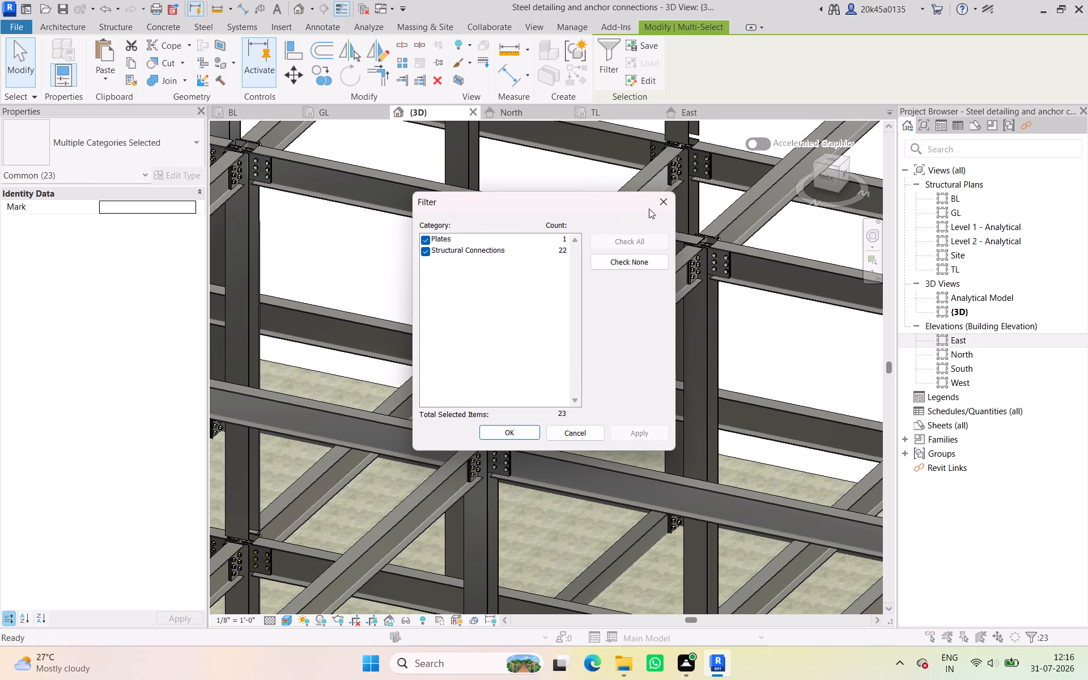
{"action": "left_click", "coordinate": [662, 203]}
{"action": "scroll", "coordinate": [585, 324], "scroll_direction": "down", "scroll_amount": 11}
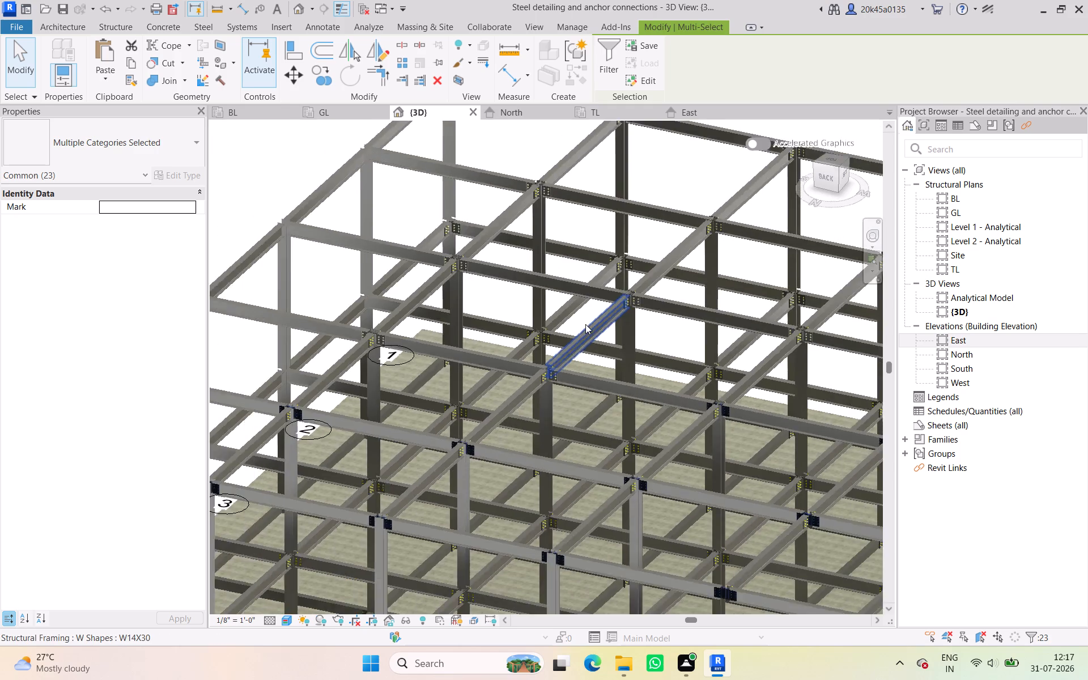
{"action": "scroll", "coordinate": [294, 400], "scroll_direction": "up", "scroll_amount": 9}
{"action": "left_click", "coordinate": [241, 239]}
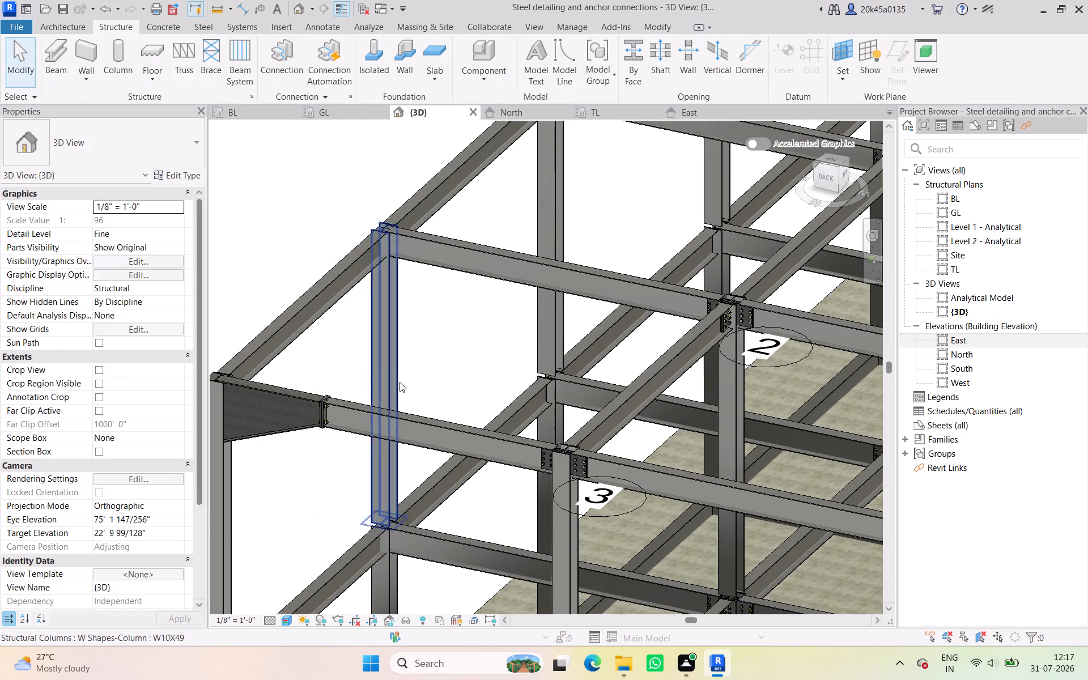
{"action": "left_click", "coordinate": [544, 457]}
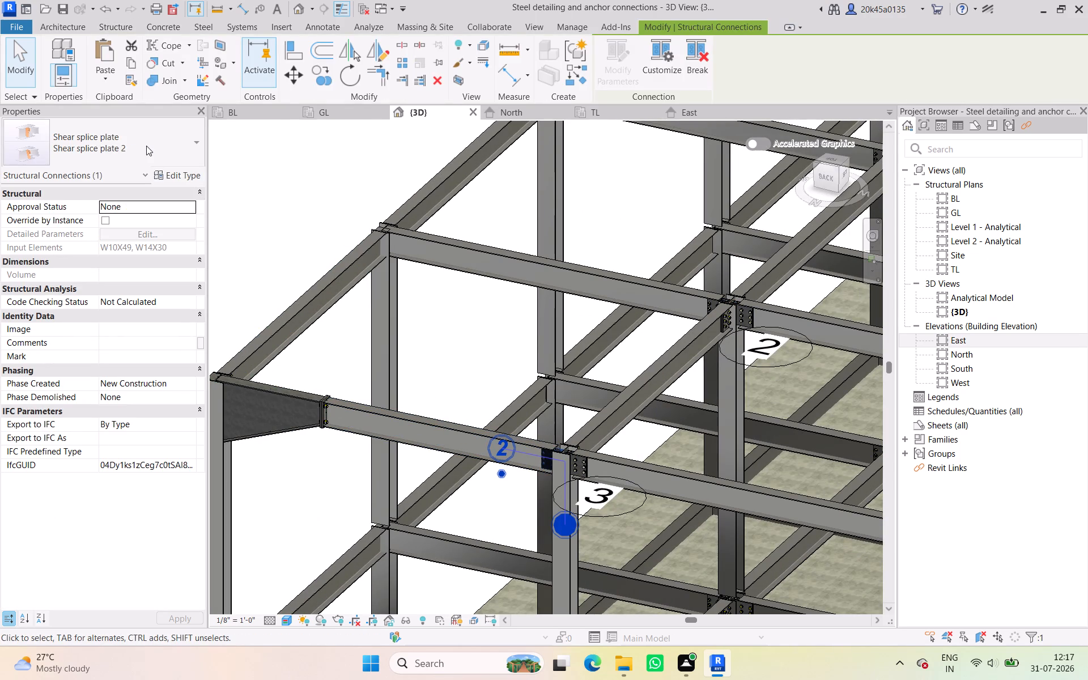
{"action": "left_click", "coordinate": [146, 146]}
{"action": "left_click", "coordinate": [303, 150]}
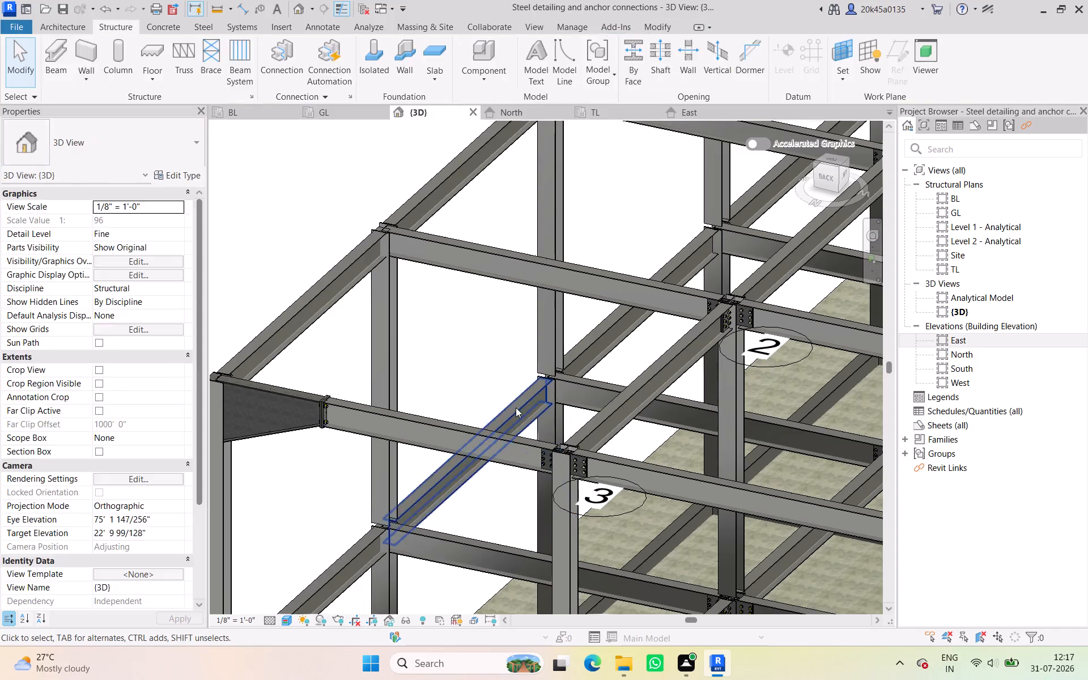
Select eight shear splice plates along the knee connection's top beam line, from the first intermediate column's far side to the opposite end column.
{"action": "left_click", "coordinate": [579, 470], "text": "ctrl"}
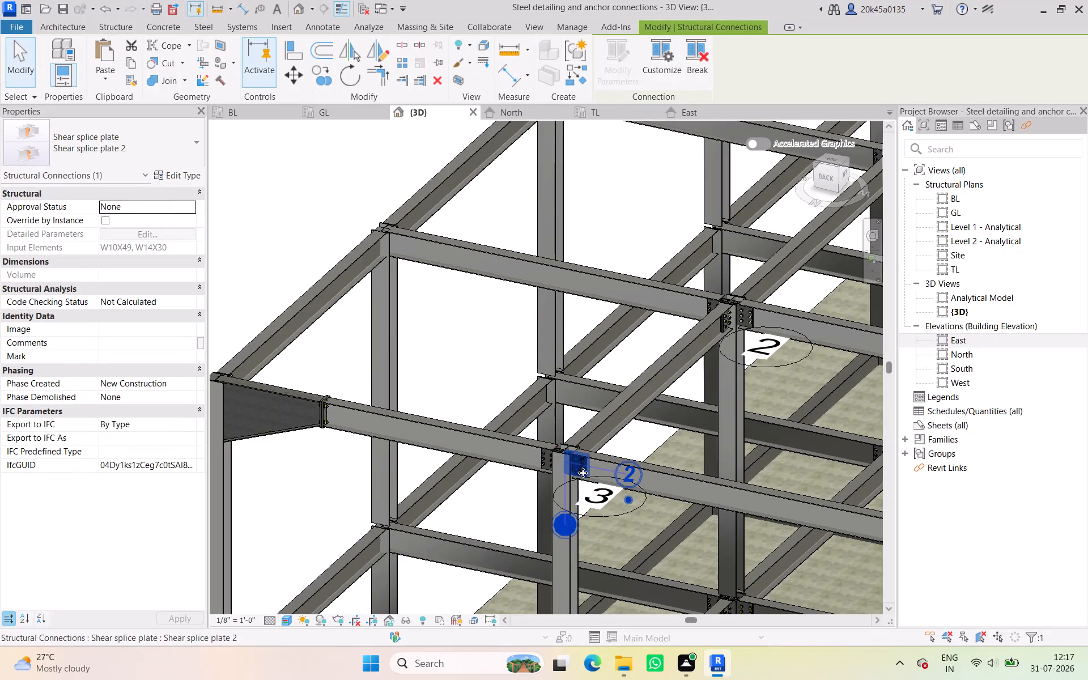
{"action": "middle_click_drag", "start_coordinate": [562, 465], "coordinate": [221, 400]}
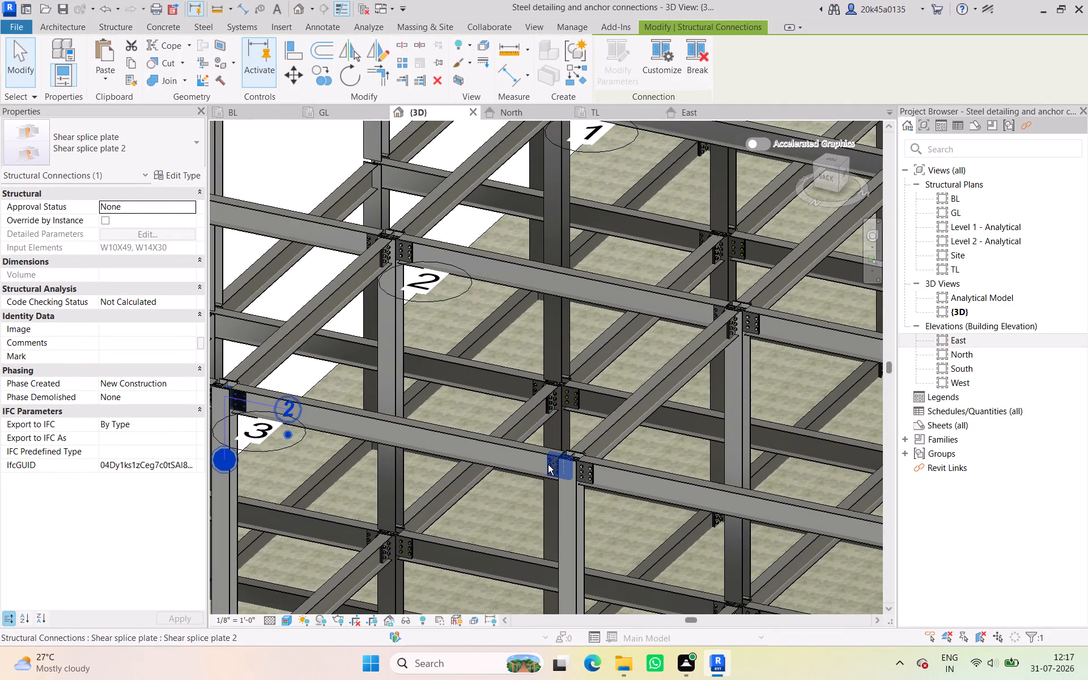
{"action": "left_click", "coordinate": [548, 465], "text": "ctrl"}
{"action": "left_click", "coordinate": [584, 472], "text": "ctrl"}
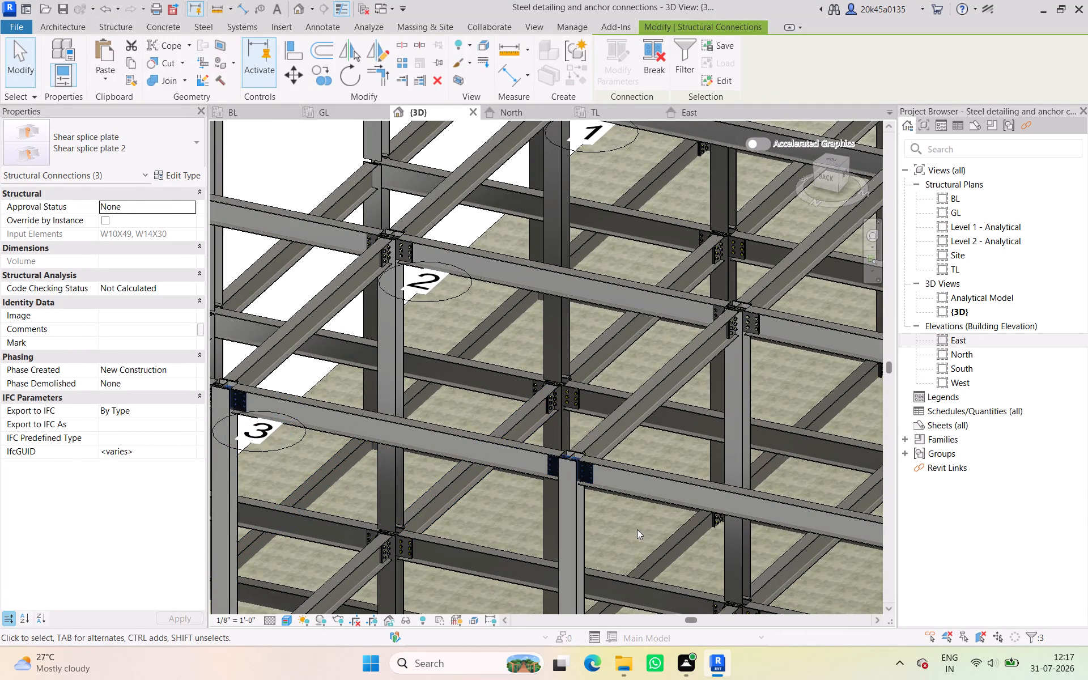
{"action": "middle_click_drag", "start_coordinate": [625, 529], "coordinate": [127, 453]}
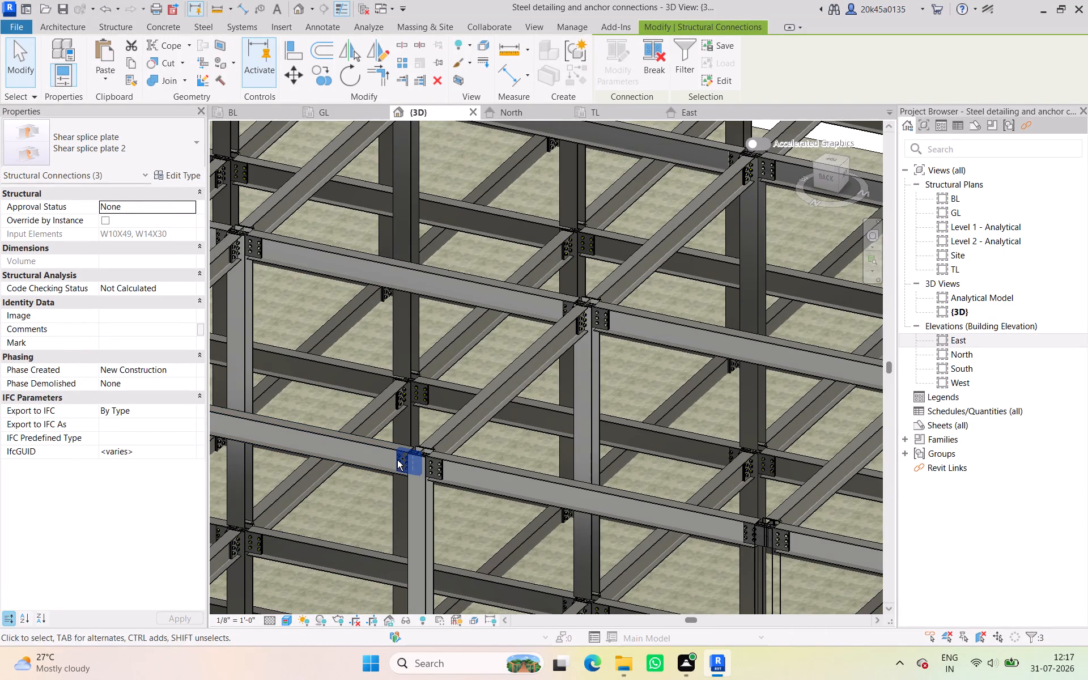
{"action": "left_click", "coordinate": [397, 460], "text": "ctrl"}
{"action": "left_click", "coordinate": [431, 469], "text": "ctrl"}
{"action": "middle_click_drag", "start_coordinate": [590, 535], "coordinate": [263, 461]}
{"action": "left_click", "coordinate": [418, 465], "text": "ctrl"}
{"action": "left_click", "coordinate": [452, 469], "text": "ctrl"}
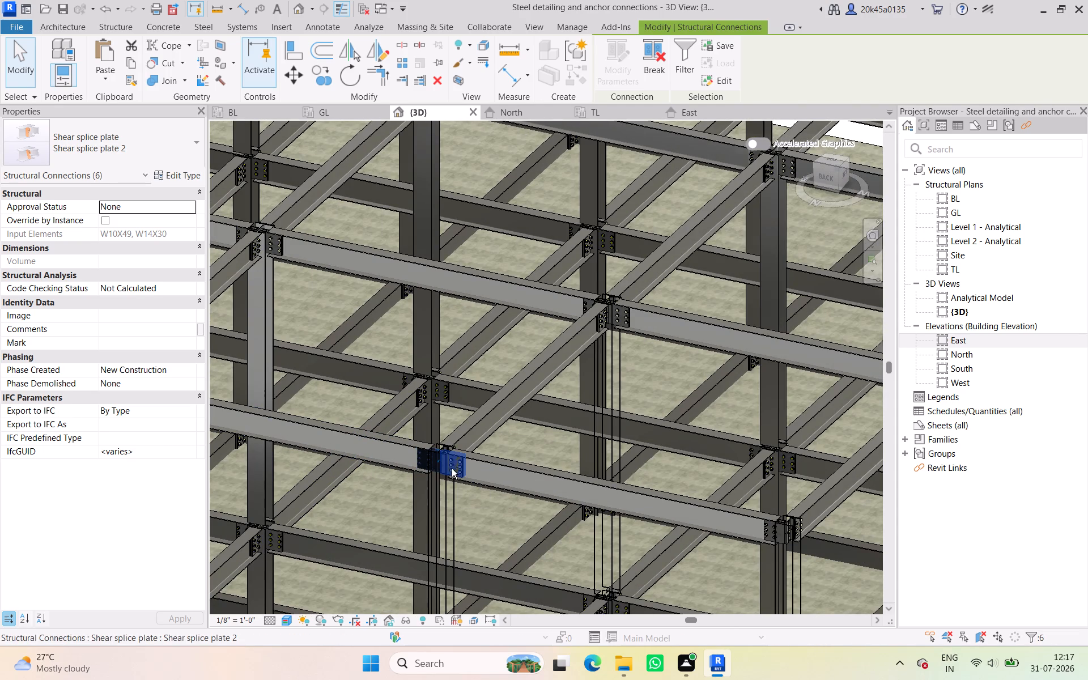
{"action": "middle_click_drag", "start_coordinate": [542, 515], "coordinate": [237, 480]}
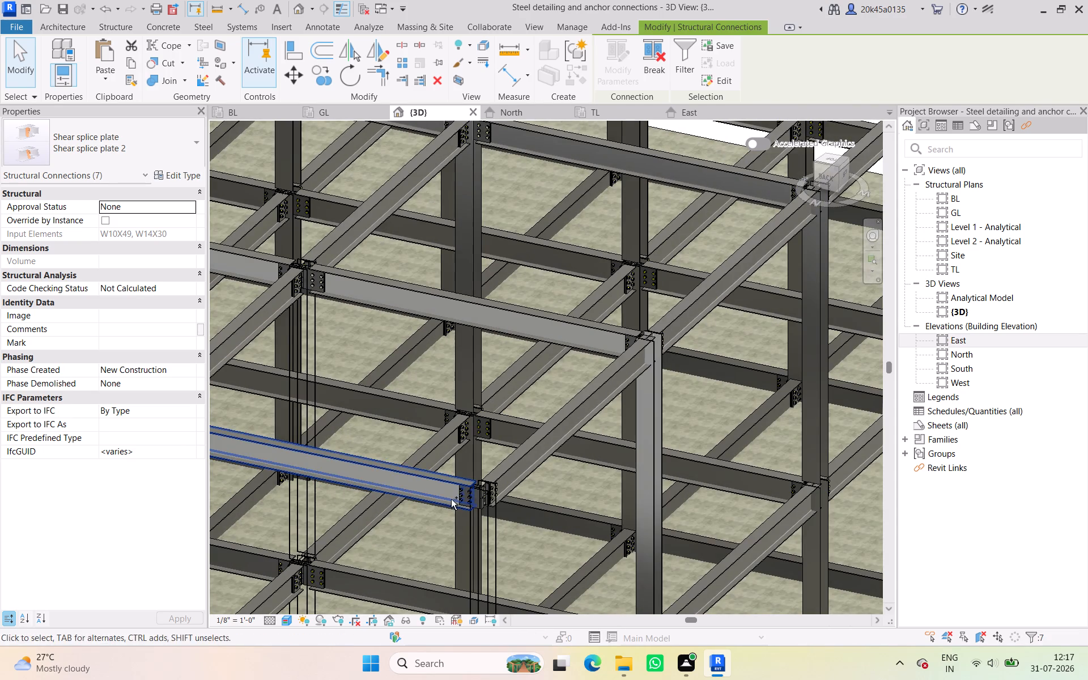
{"action": "left_click", "coordinate": [465, 495], "text": "ctrl"}
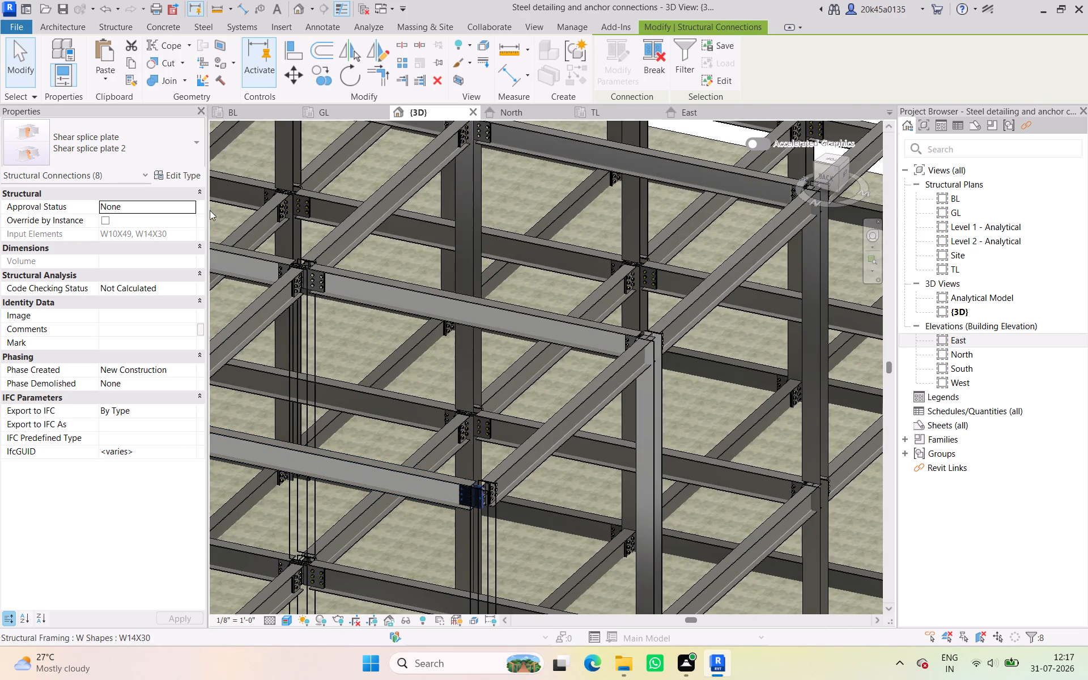
Change the selected connections' type to Knee of frame at web with plate haunch and end plate 2, and deselect them.
{"action": "left_click", "coordinate": [144, 152]}
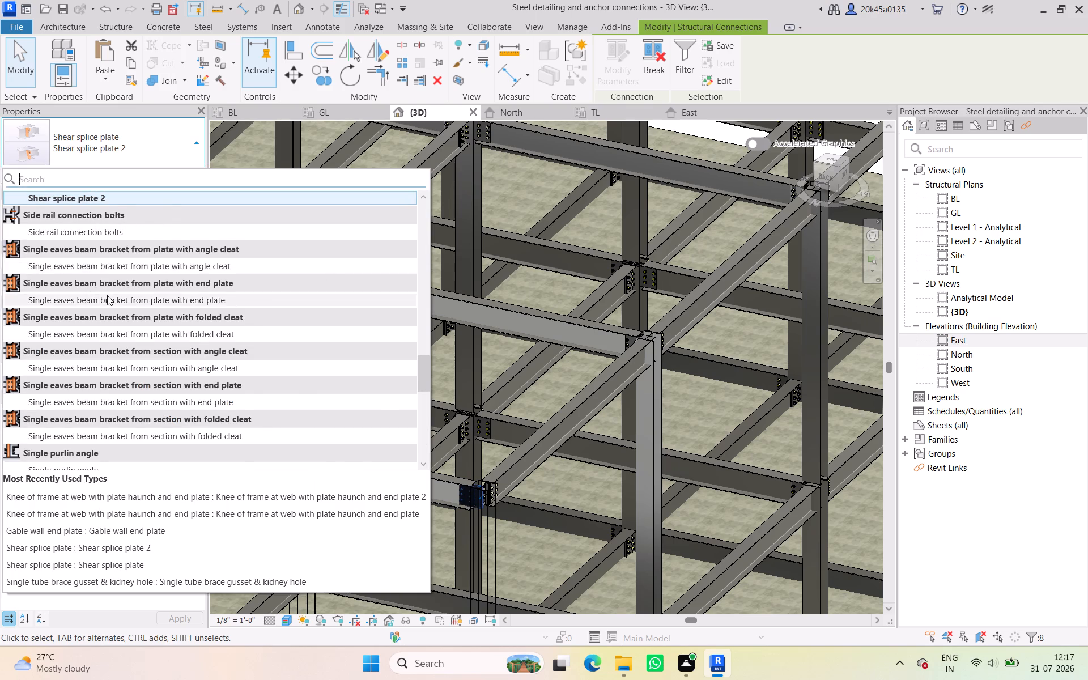
{"action": "scroll", "coordinate": [107, 295], "scroll_direction": "up", "scroll_amount": 3}
{"action": "scroll", "coordinate": [104, 294], "scroll_direction": "down", "scroll_amount": 4}
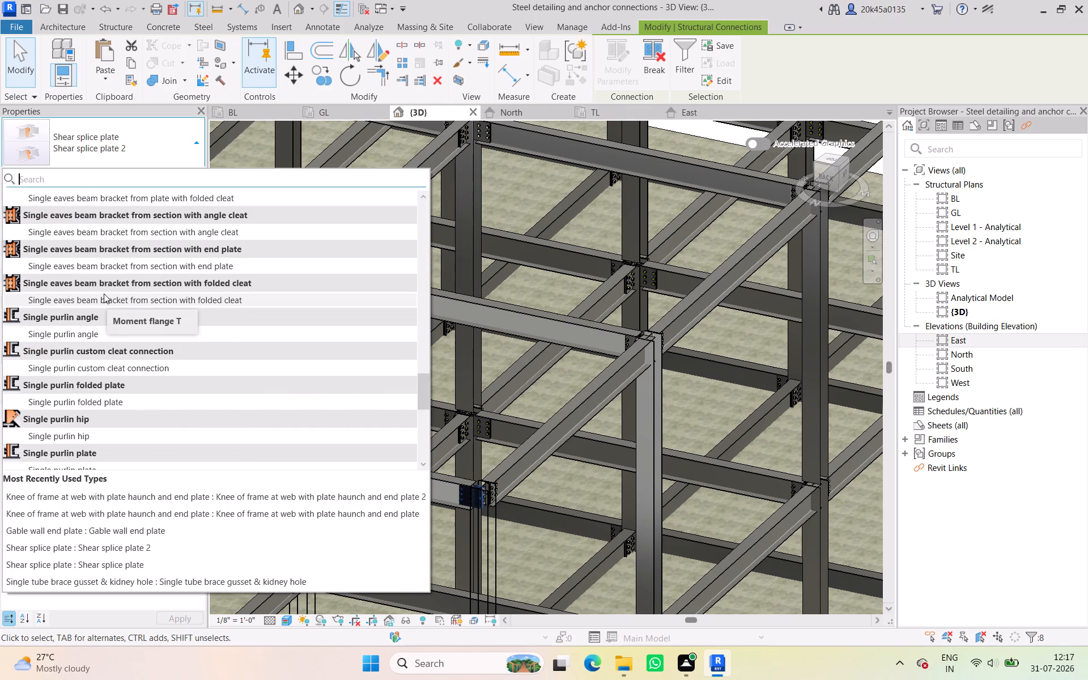
{"action": "scroll", "coordinate": [104, 294], "scroll_direction": "down", "scroll_amount": 6}
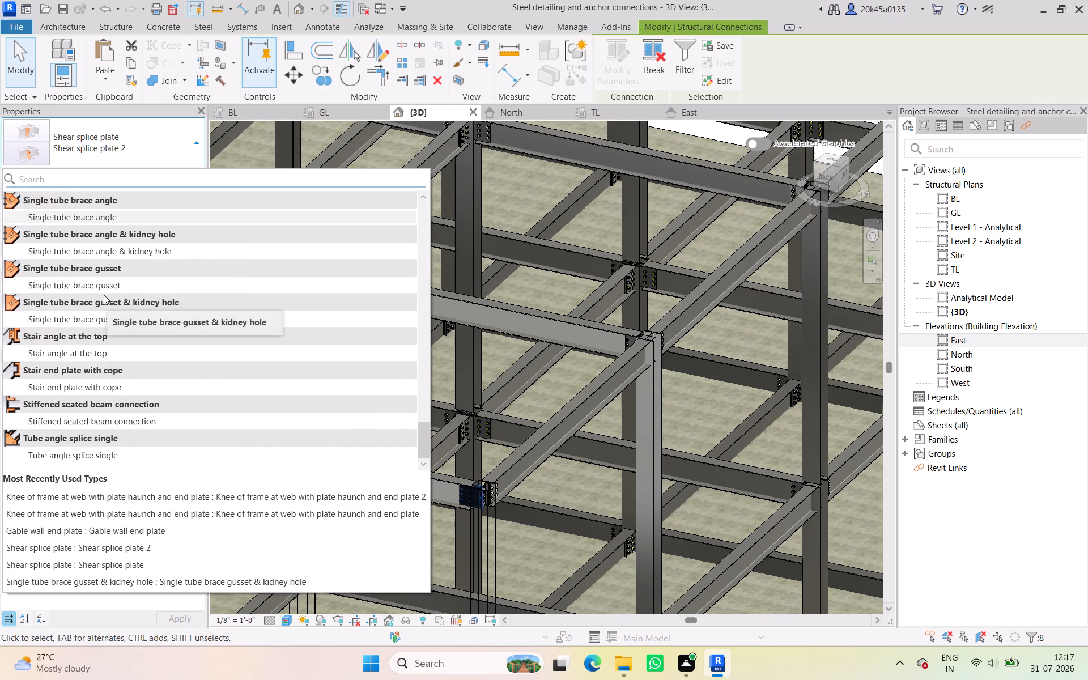
{"action": "scroll", "coordinate": [104, 295], "scroll_direction": "up", "scroll_amount": 3}
{"action": "scroll", "coordinate": [114, 352], "scroll_direction": "up", "scroll_amount": 1}
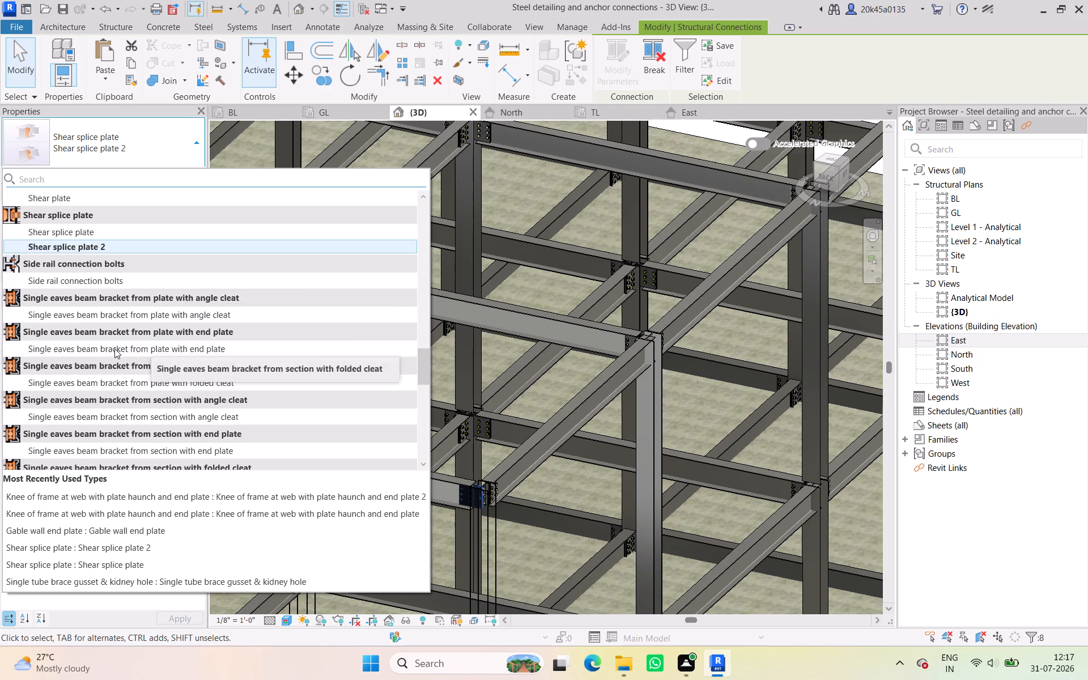
{"action": "scroll", "coordinate": [114, 348], "scroll_direction": "up", "scroll_amount": 1}
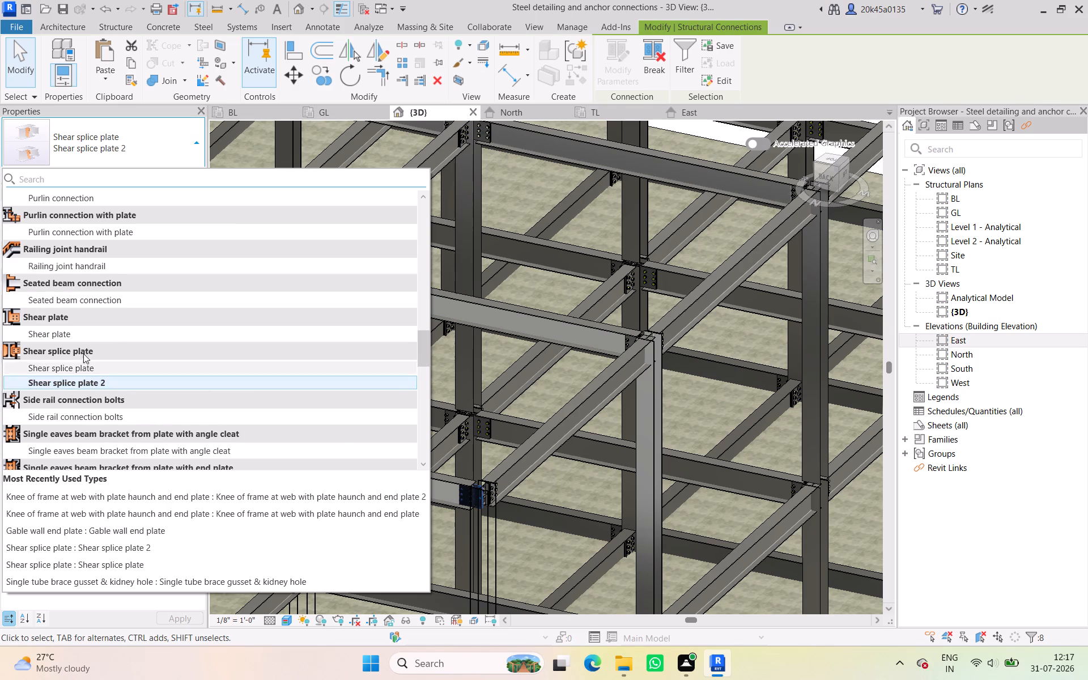
{"action": "scroll", "coordinate": [57, 260], "scroll_direction": "up", "scroll_amount": 1}
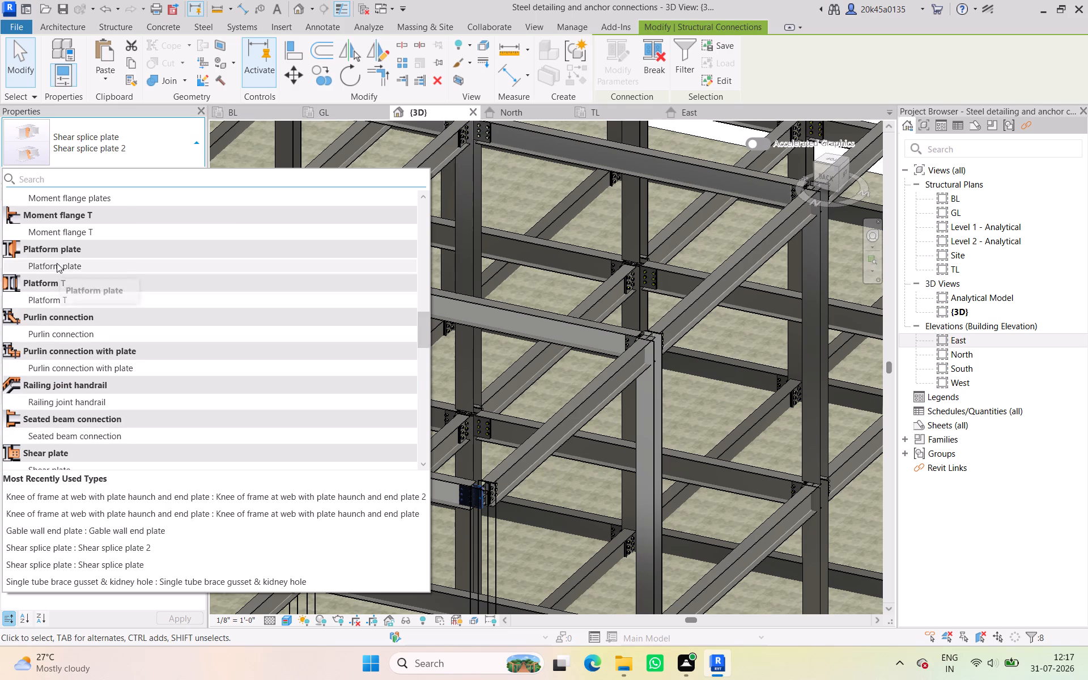
{"action": "scroll", "coordinate": [54, 256], "scroll_direction": "up", "scroll_amount": 2}
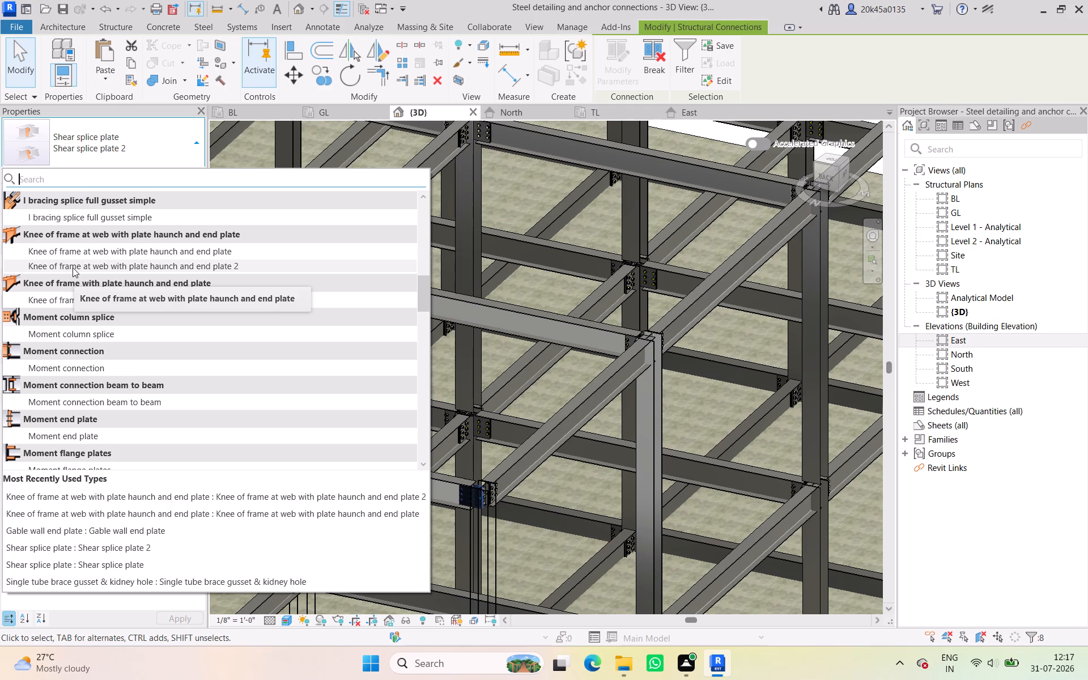
{"action": "left_click", "coordinate": [77, 265]}
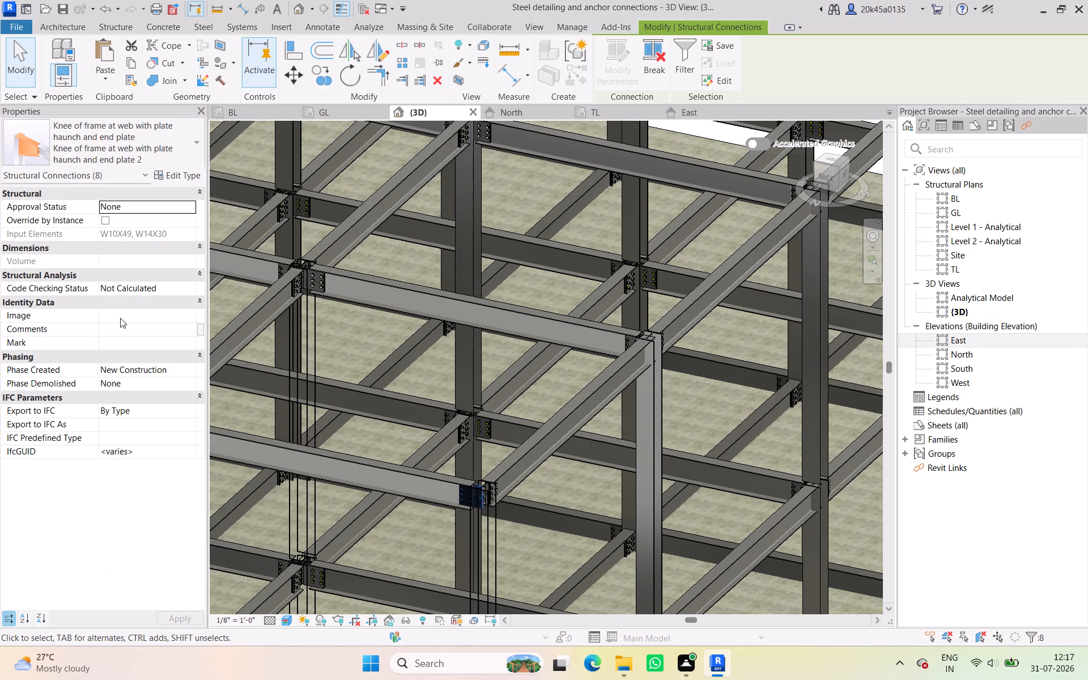
{"action": "scroll", "coordinate": [469, 398], "scroll_direction": "down", "scroll_amount": 5}
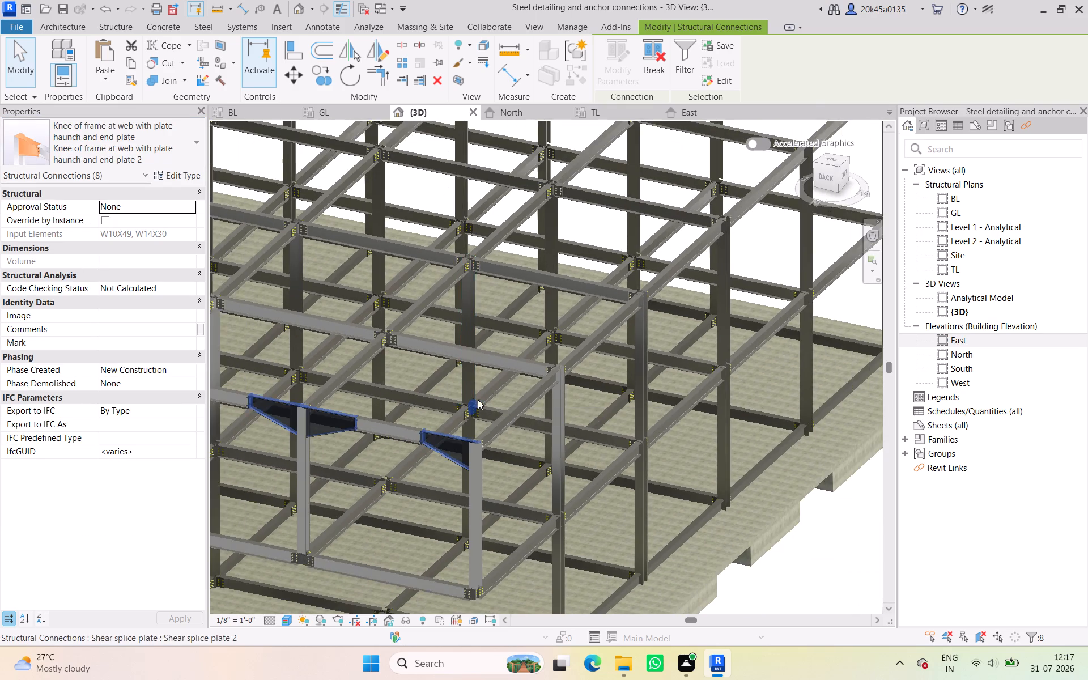
{"action": "middle_click_drag", "start_coordinate": [488, 415], "coordinate": [749, 430]}
{"action": "scroll", "coordinate": [628, 418], "scroll_direction": "down", "scroll_amount": 5}
{"action": "middle_click_drag", "start_coordinate": [627, 418], "coordinate": [695, 363]}
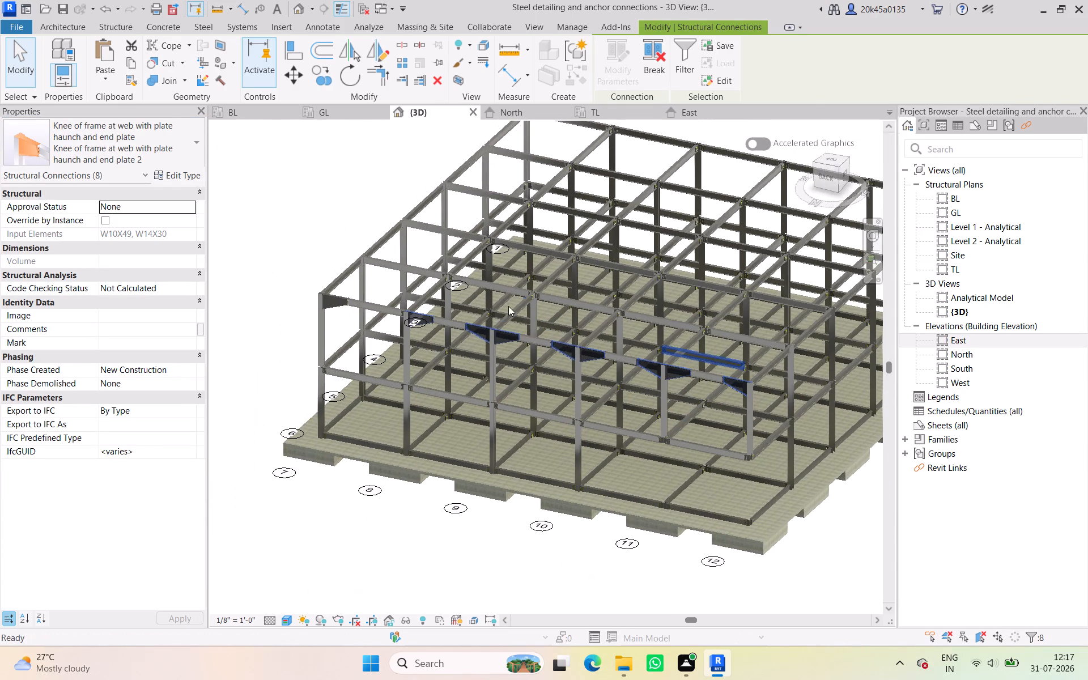
{"action": "left_click", "coordinate": [281, 224]}
Change the remaining shear splice plate at the first intermediate column to Knee of frame at web with plate haunch and end plate 2.
{"action": "scroll", "coordinate": [385, 330], "scroll_direction": "up", "scroll_amount": 10}
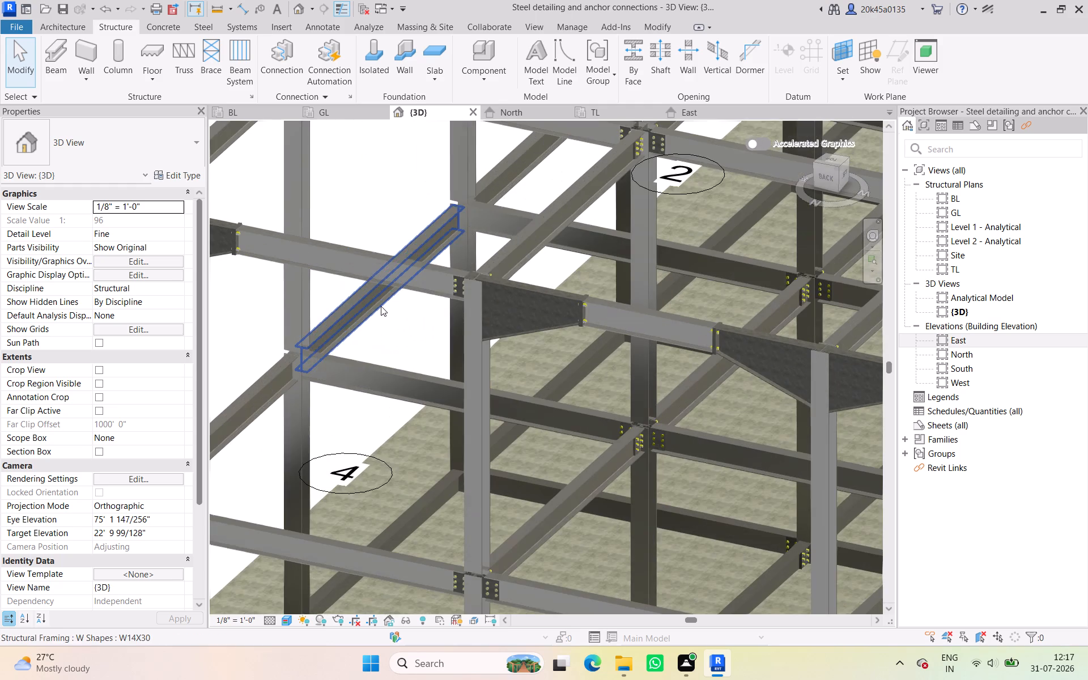
{"action": "left_click", "coordinate": [452, 279]}
{"action": "left_click", "coordinate": [154, 136]}
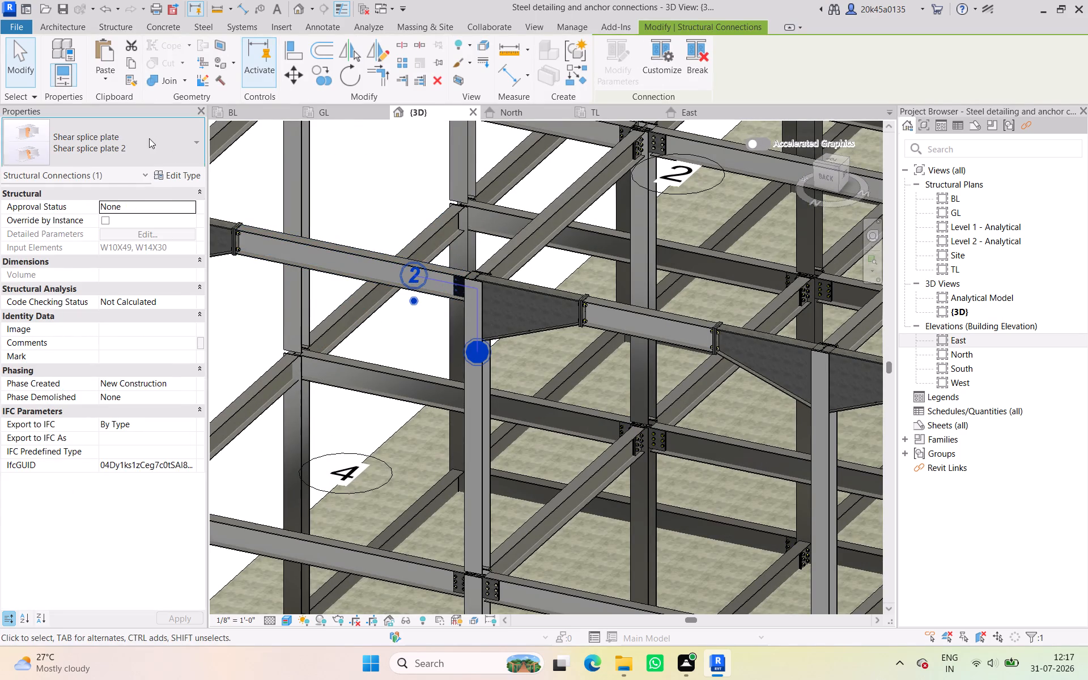
{"action": "scroll", "coordinate": [96, 250], "scroll_direction": "up", "scroll_amount": 5}
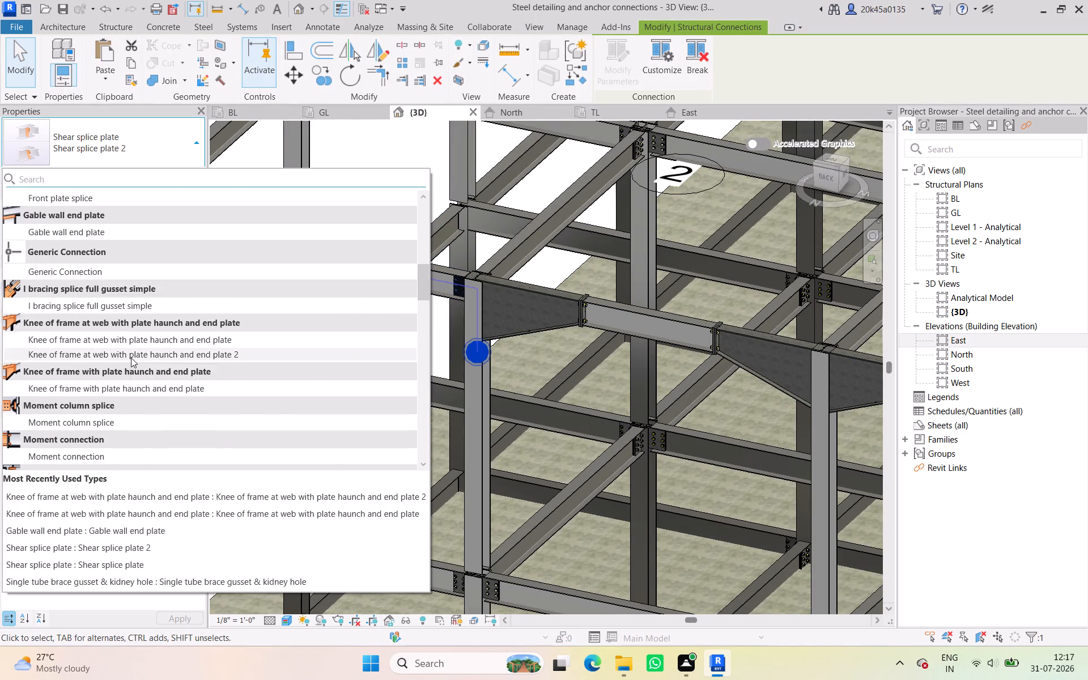
{"action": "left_click", "coordinate": [131, 358]}
{"action": "scroll", "coordinate": [425, 392], "scroll_direction": "down", "scroll_amount": 5}
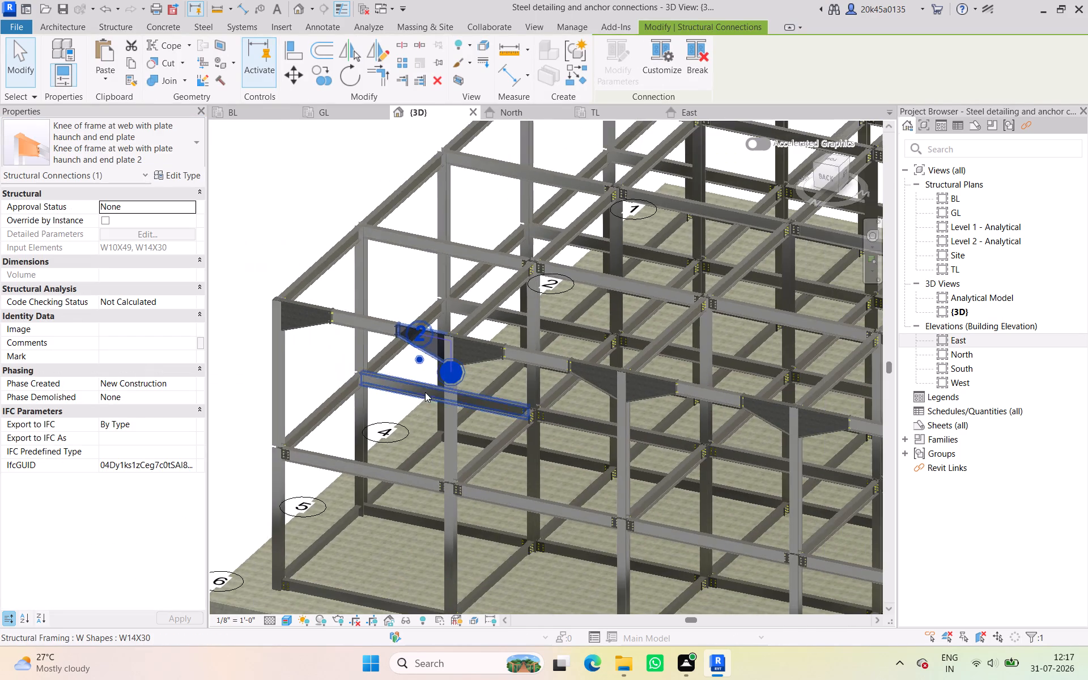
Inspect the beam-to-column joints below the haunched beam line for places where connections are missing.
{"action": "left_click", "coordinate": [269, 197]}
{"action": "middle_click_drag", "start_coordinate": [410, 363], "coordinate": [396, 508]}
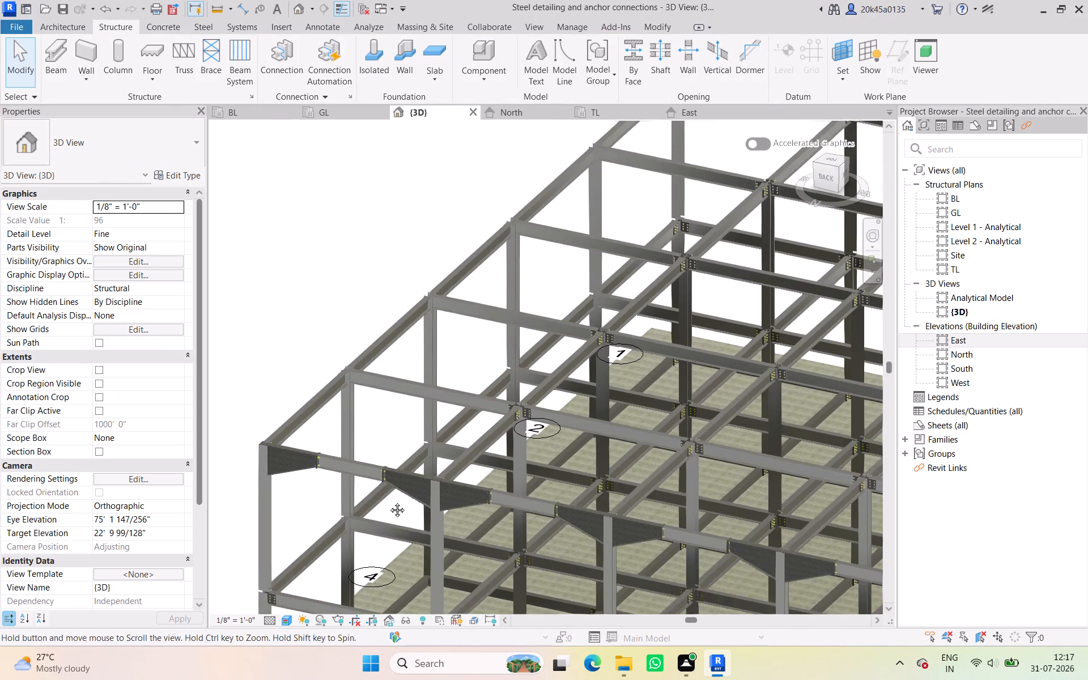
{"action": "scroll", "coordinate": [332, 382], "scroll_direction": "up", "scroll_amount": 4}
{"action": "middle_click_drag", "start_coordinate": [352, 387], "coordinate": [369, 187]}
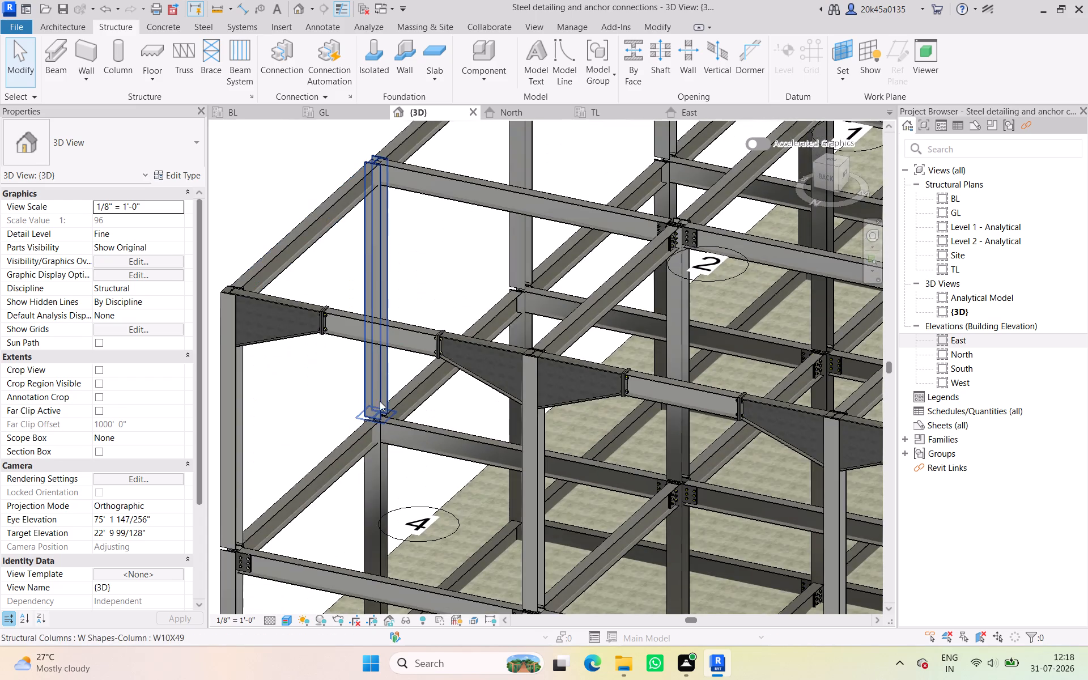
{"action": "scroll", "coordinate": [388, 419], "scroll_direction": "up", "scroll_amount": 4}
{"action": "middle_click_drag", "start_coordinate": [382, 419], "coordinate": [385, 167]}
{"action": "scroll", "coordinate": [360, 273], "scroll_direction": "down", "scroll_amount": 2}
{"action": "middle_click_drag", "start_coordinate": [360, 276], "coordinate": [348, 149]}
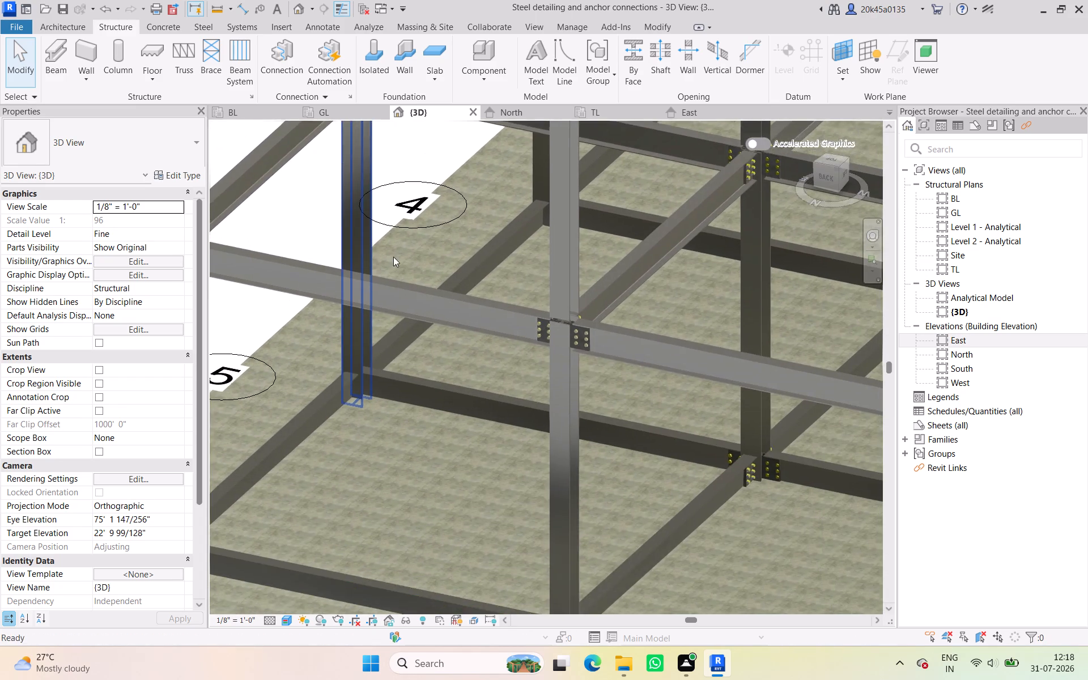
{"action": "scroll", "coordinate": [414, 417], "scroll_direction": "down", "scroll_amount": 1}
{"action": "middle_click_drag", "start_coordinate": [415, 419], "coordinate": [455, 409]}
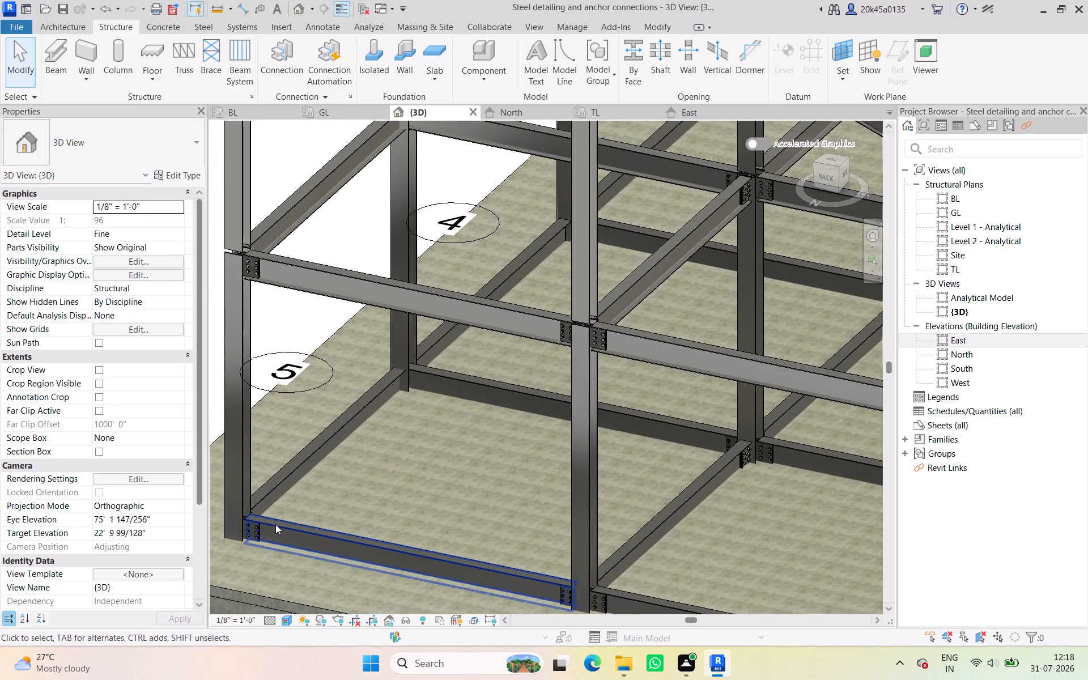
{"action": "middle_click_drag", "start_coordinate": [344, 510], "coordinate": [289, 596]}
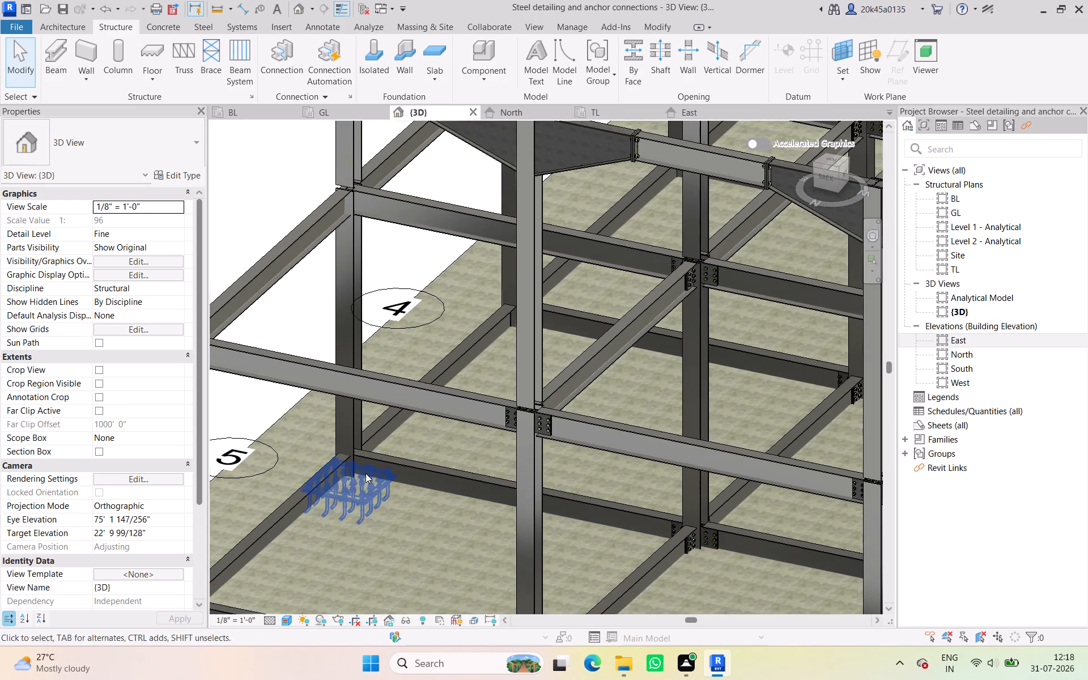
{"action": "scroll", "coordinate": [396, 500], "scroll_direction": "down", "scroll_amount": 1}
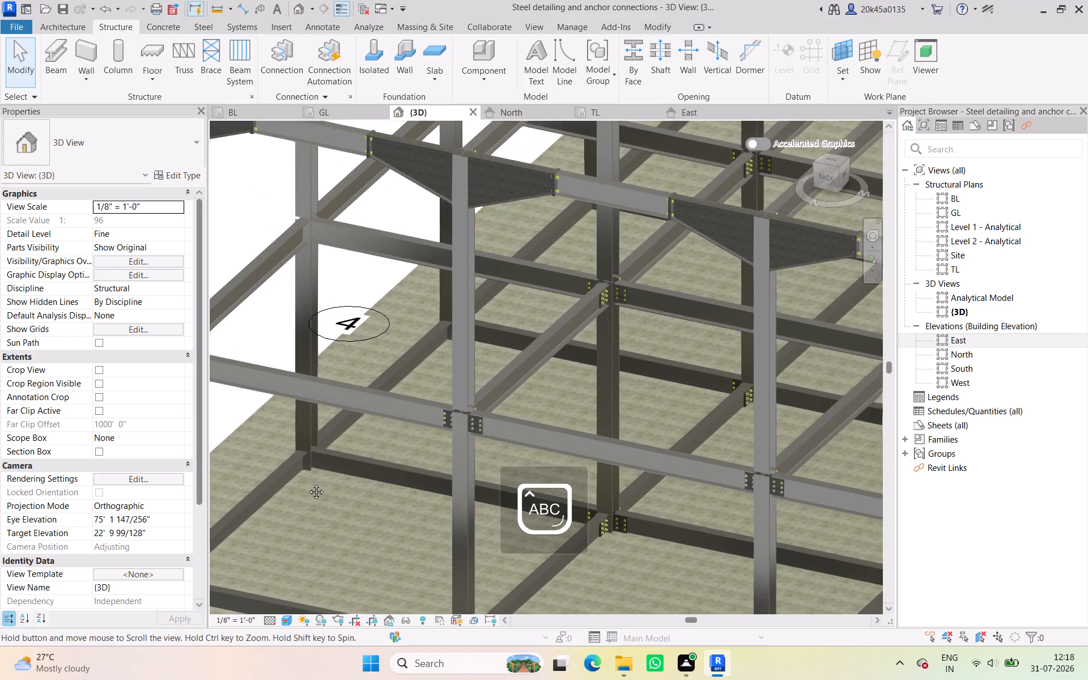
{"action": "middle_click_drag", "start_coordinate": [345, 517], "coordinate": [375, 521], "text": "shift"}
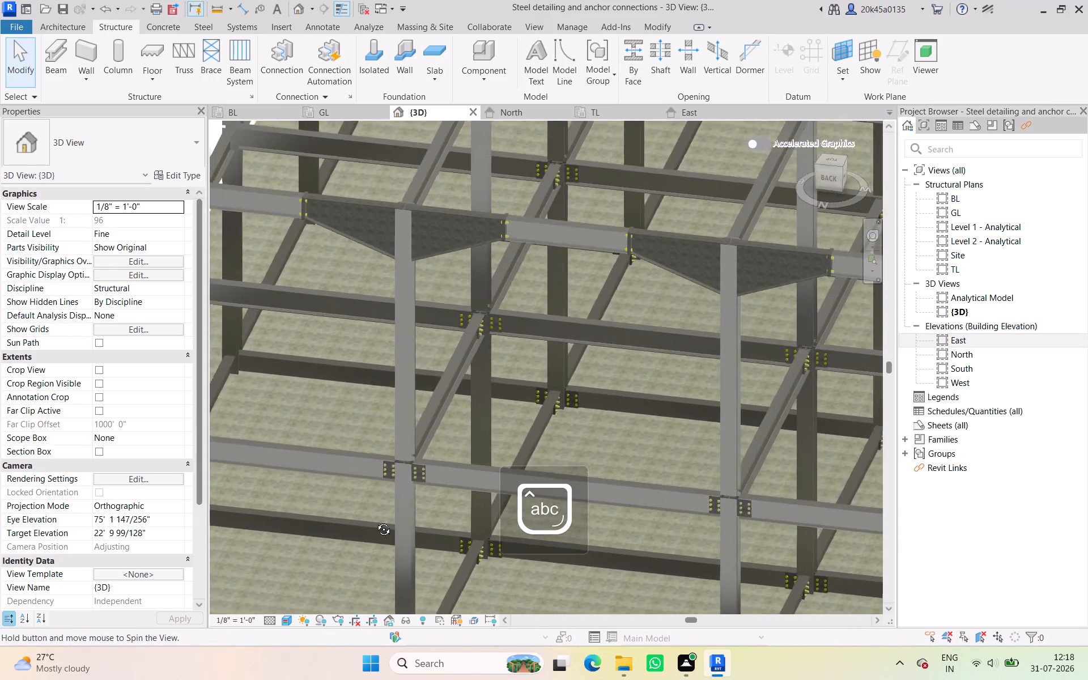
{"action": "middle_click_drag", "start_coordinate": [375, 521], "coordinate": [371, 511], "text": "shift"}
{"action": "scroll", "coordinate": [377, 507], "scroll_direction": "down", "scroll_amount": 1}
{"action": "middle_click_drag", "start_coordinate": [373, 507], "coordinate": [267, 416]}
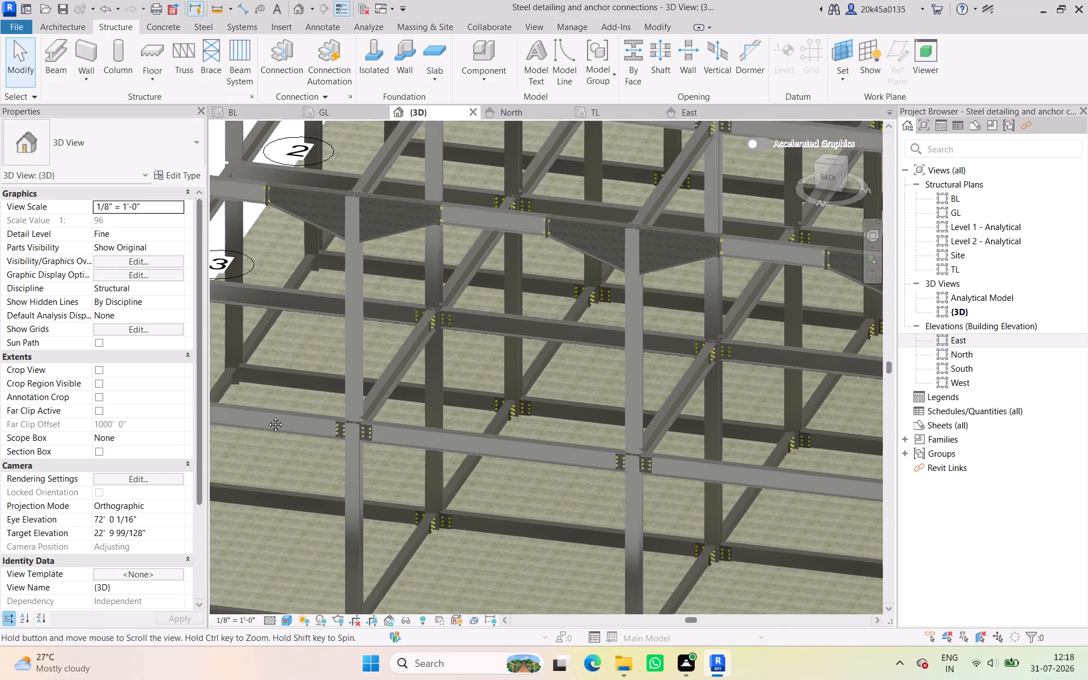
{"action": "middle_click_drag", "start_coordinate": [267, 416], "coordinate": [262, 413]}
{"action": "scroll", "coordinate": [356, 478], "scroll_direction": "up", "scroll_amount": 3}
{"action": "scroll", "coordinate": [361, 479], "scroll_direction": "down", "scroll_amount": 8}
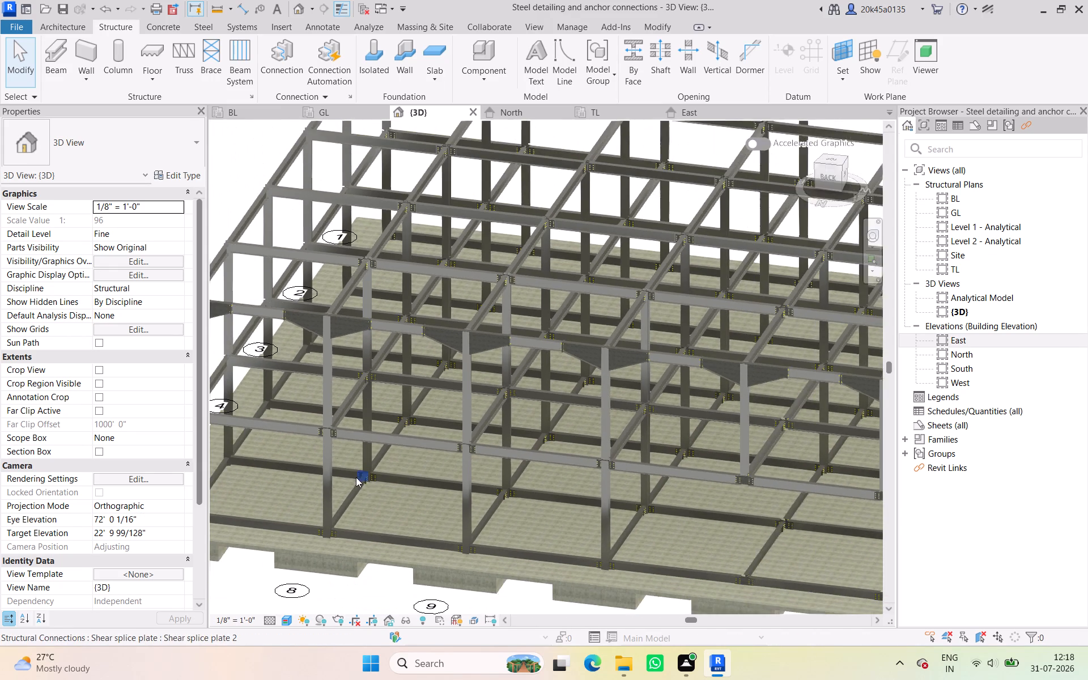
{"action": "middle_click_drag", "start_coordinate": [357, 476], "coordinate": [433, 522]}
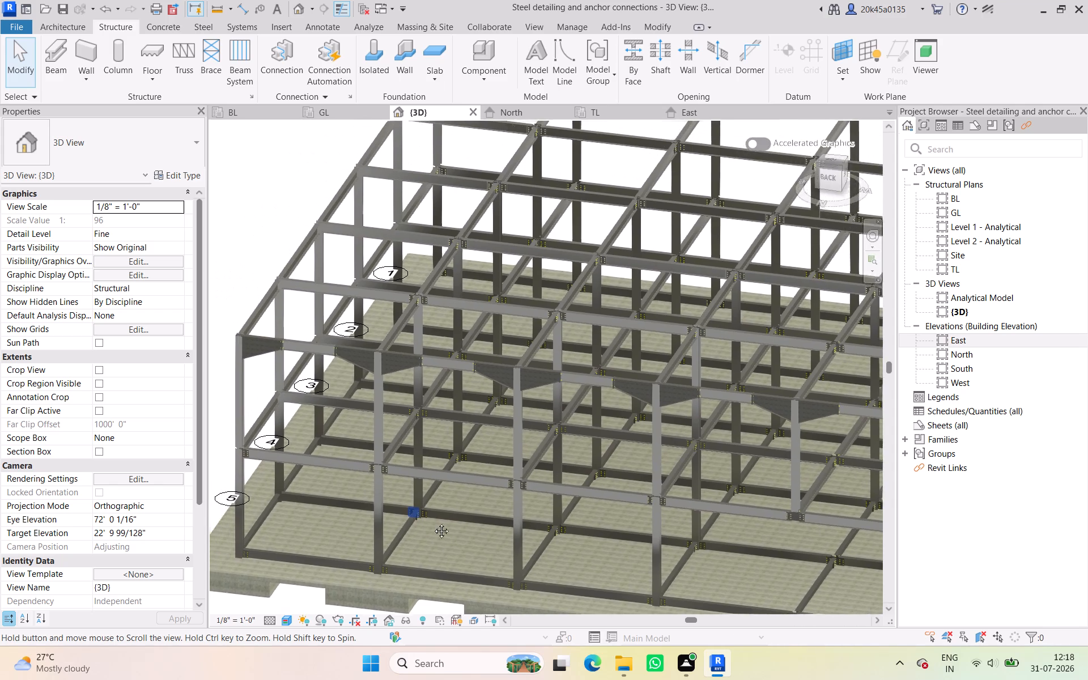
{"action": "middle_click_drag", "start_coordinate": [433, 522], "coordinate": [448, 526]}
Connect the edge column near grid 4 to the W14X30 base beam along the frame's edge with a Shear splice plate 2 connection.
{"action": "scroll", "coordinate": [323, 505], "scroll_direction": "up", "scroll_amount": 4}
{"action": "middle_click_drag", "start_coordinate": [323, 505], "coordinate": [279, 440]}
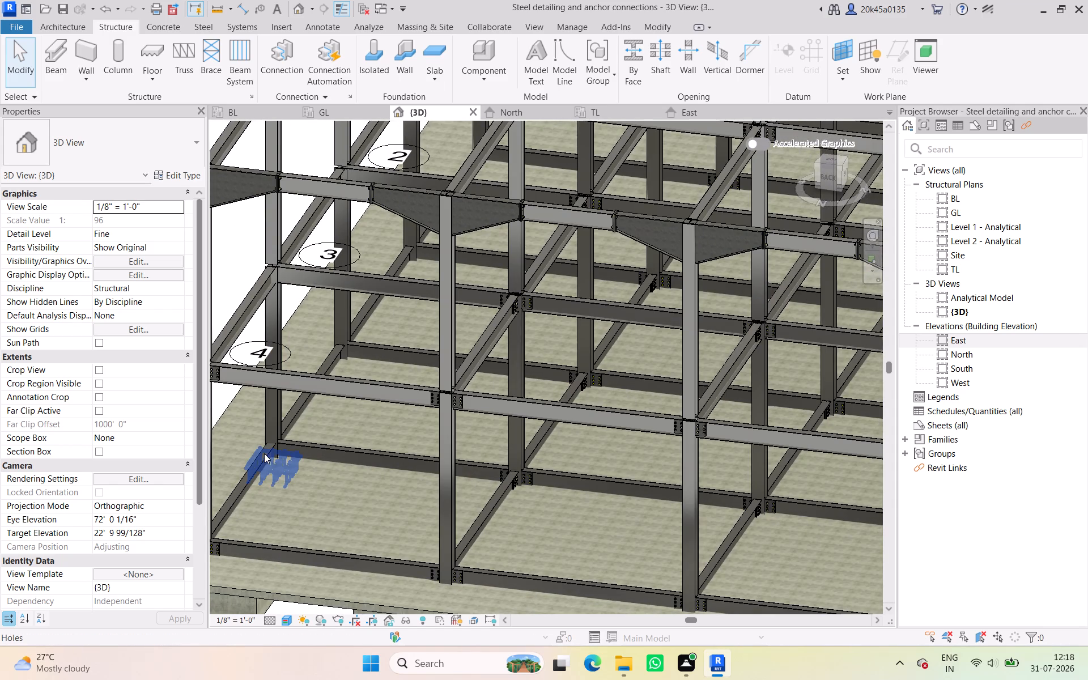
{"action": "scroll", "coordinate": [261, 435], "scroll_direction": "up", "scroll_amount": 6}
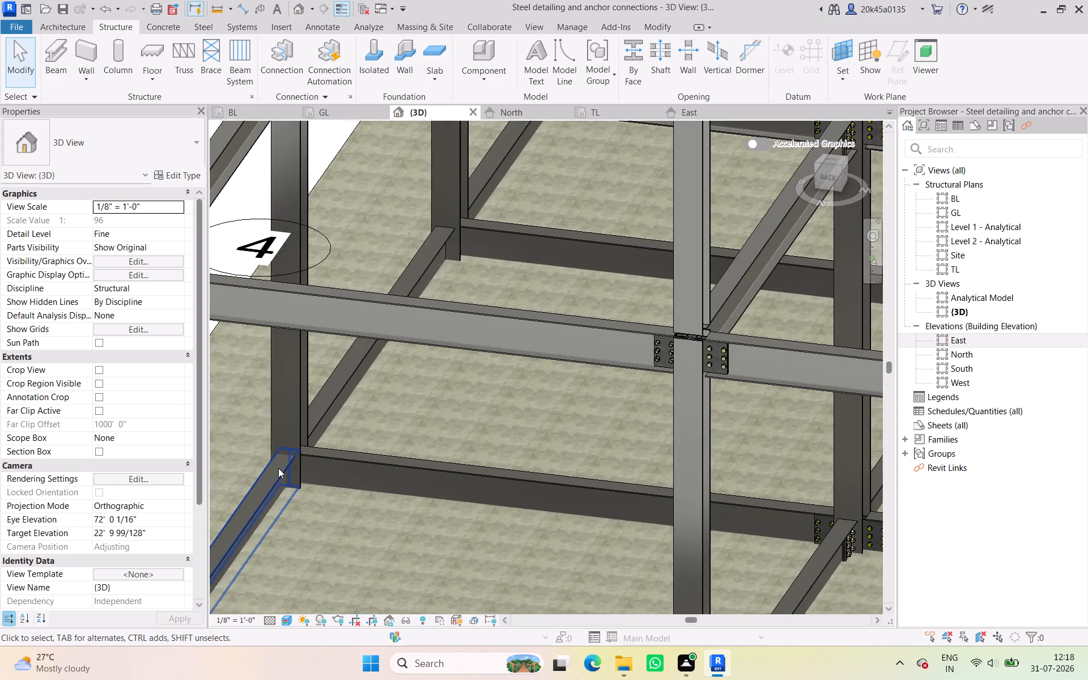
{"action": "left_click", "coordinate": [278, 468]}
{"action": "left_click", "coordinate": [299, 408], "text": "ctrl"}
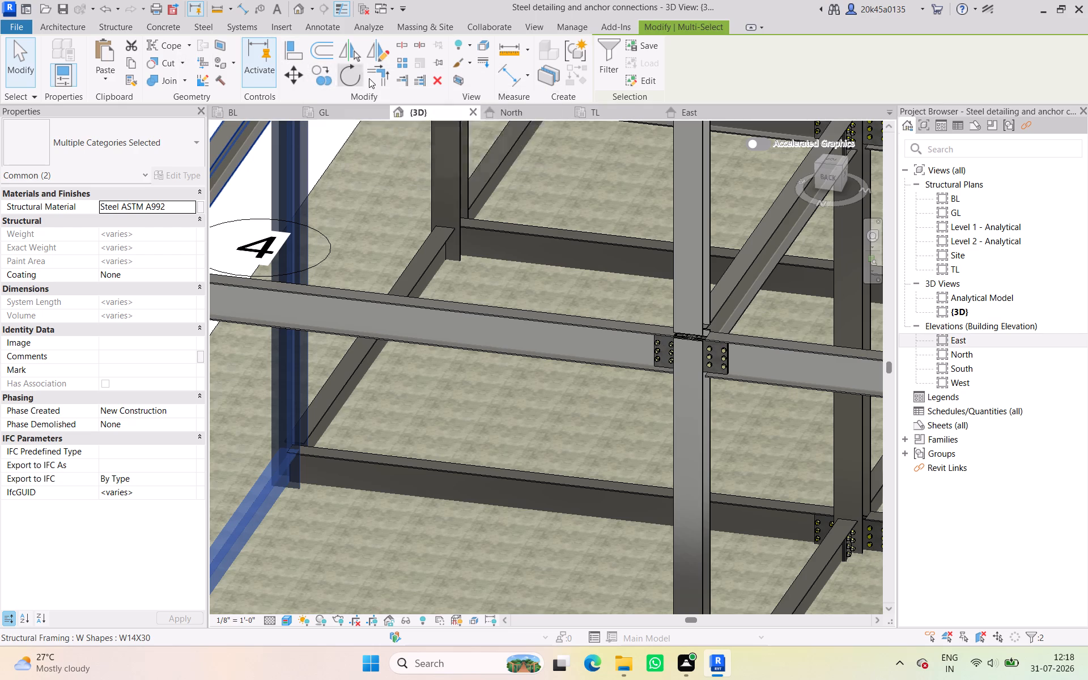
{"action": "left_click", "coordinate": [121, 27]}
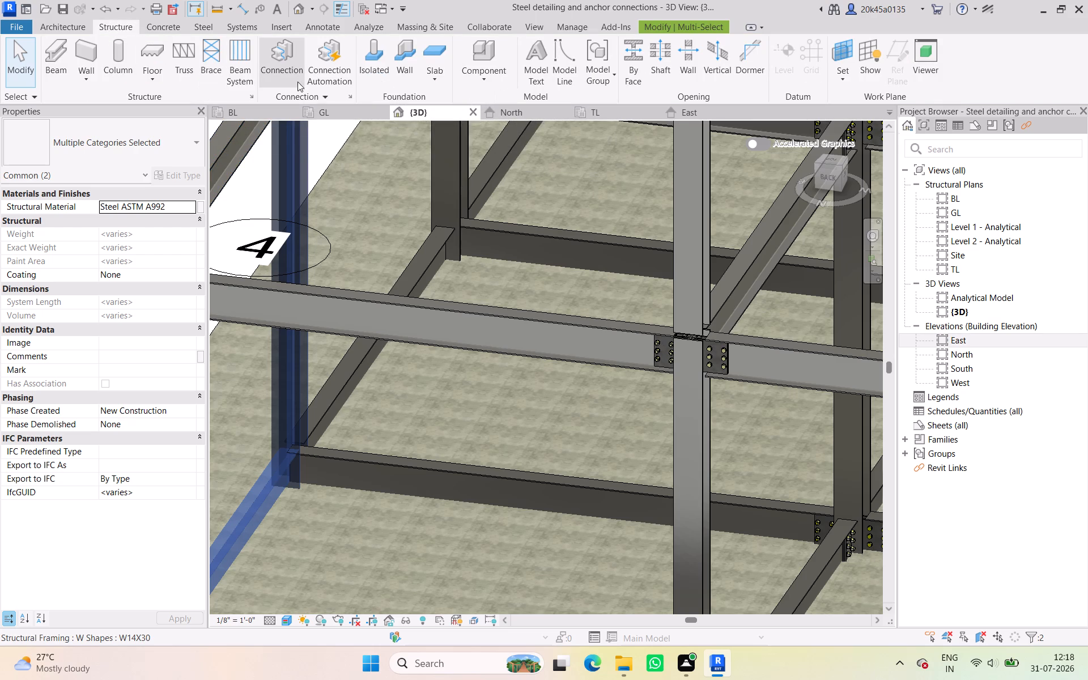
{"action": "left_click", "coordinate": [287, 64]}
{"action": "left_click", "coordinate": [122, 141]}
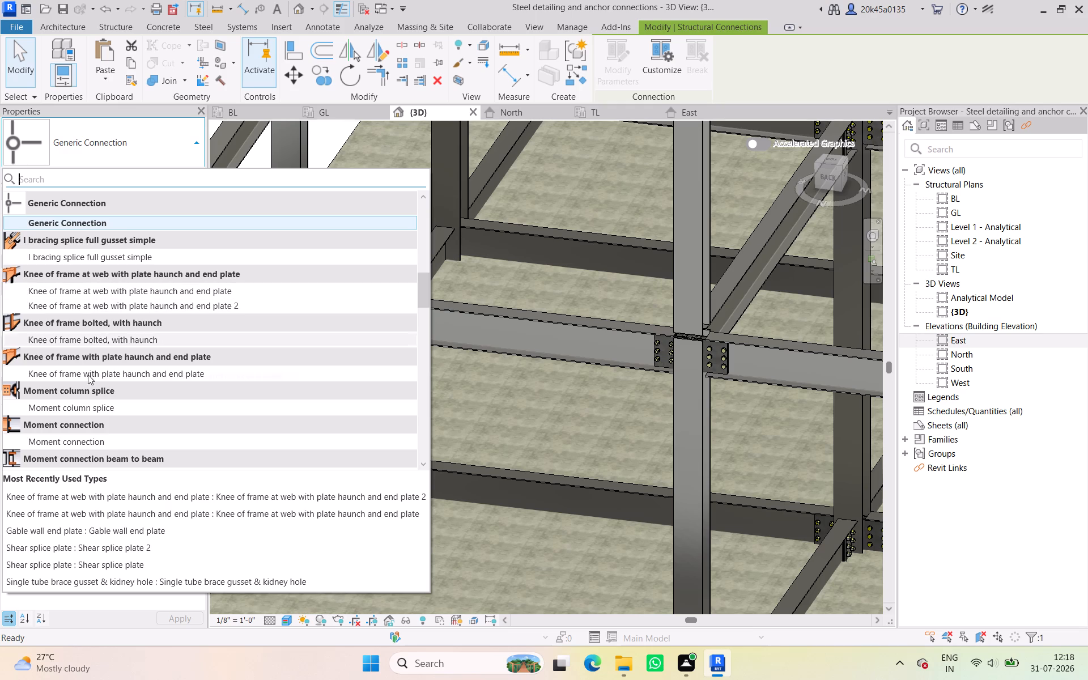
{"action": "scroll", "coordinate": [83, 391], "scroll_direction": "down", "scroll_amount": 7}
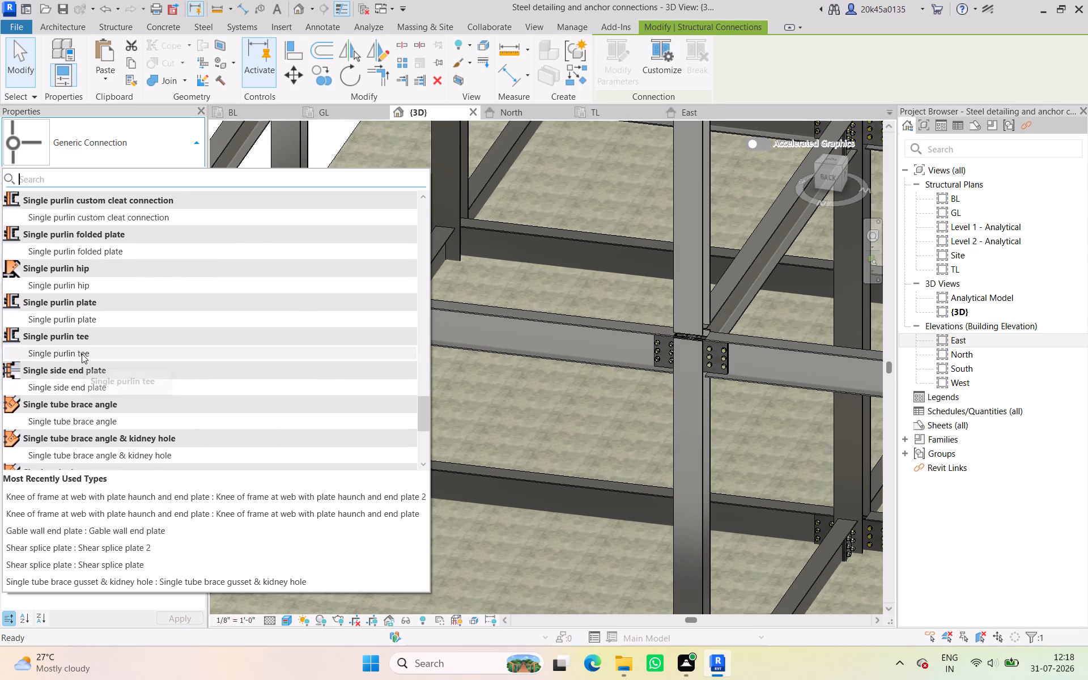
{"action": "scroll", "coordinate": [88, 363], "scroll_direction": "down", "scroll_amount": 4}
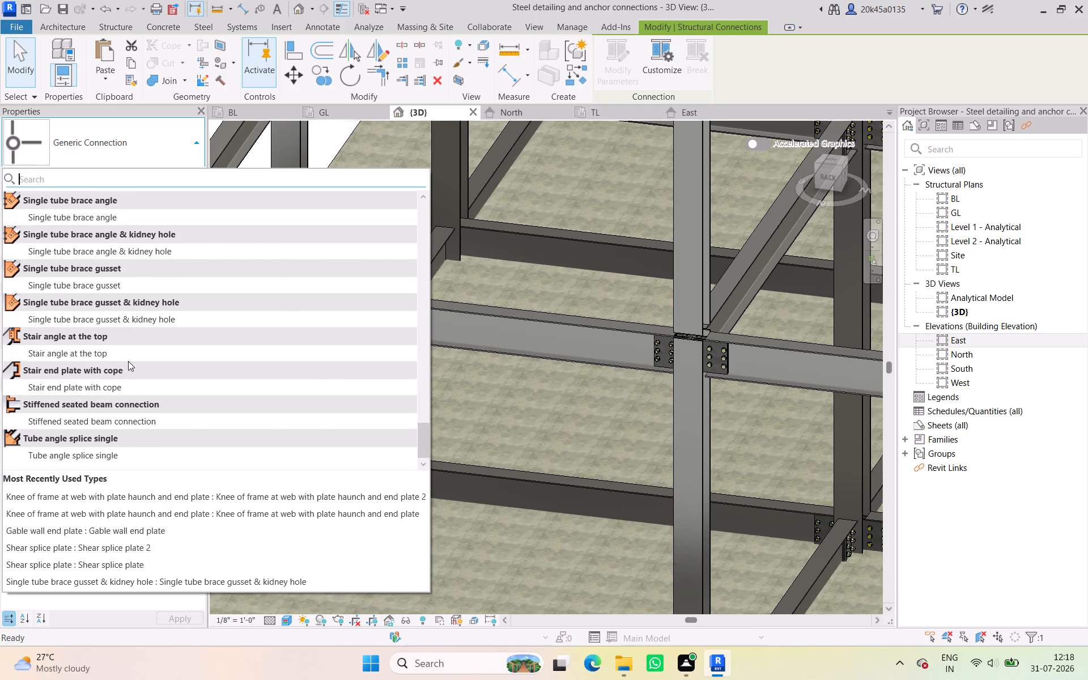
{"action": "scroll", "coordinate": [128, 361], "scroll_direction": "up", "scroll_amount": 4}
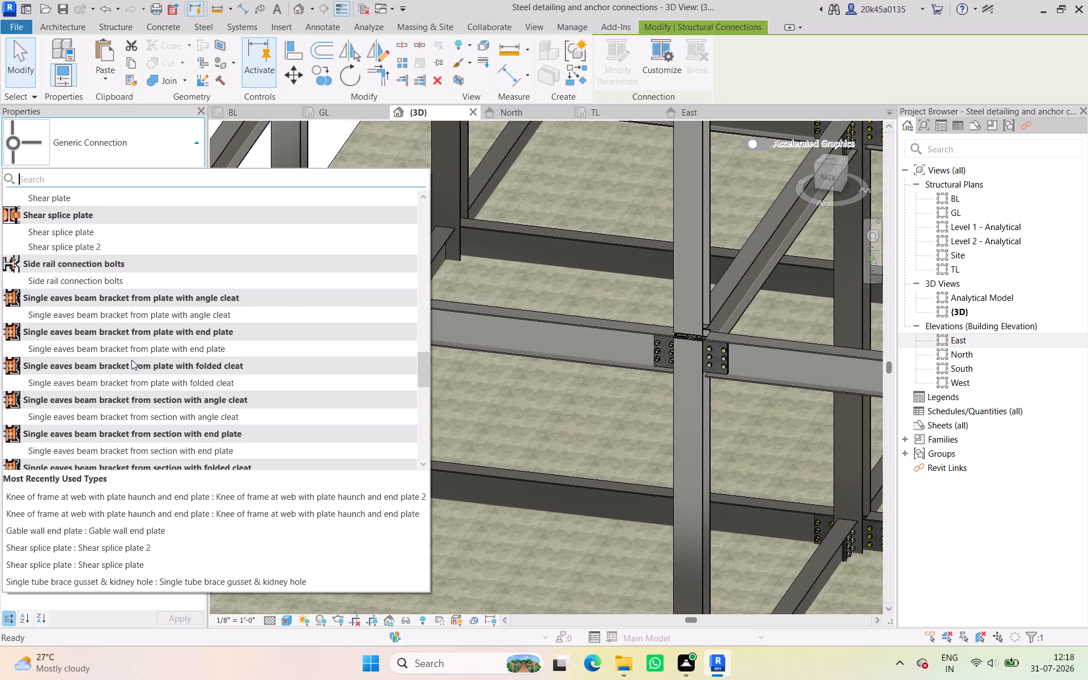
{"action": "left_click", "coordinate": [85, 248]}
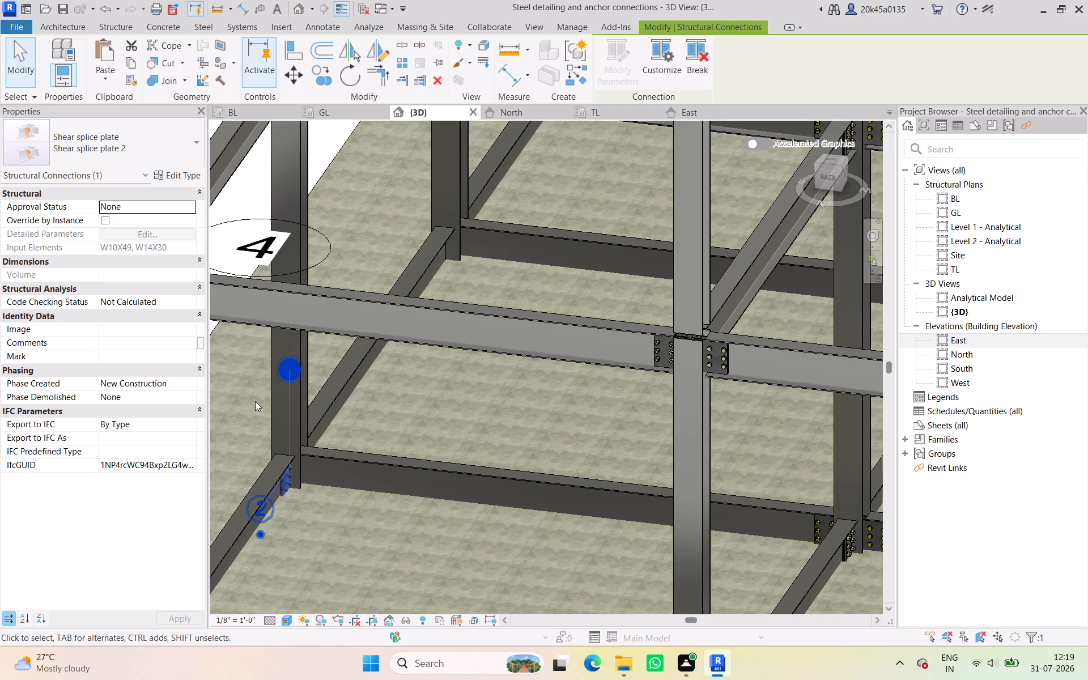
Connect the edge column near grid 4 to the W14X30 base beam running inward across the bay with a Shear splice plate 2 connection.
{"action": "scroll", "coordinate": [300, 436], "scroll_direction": "up", "scroll_amount": 5}
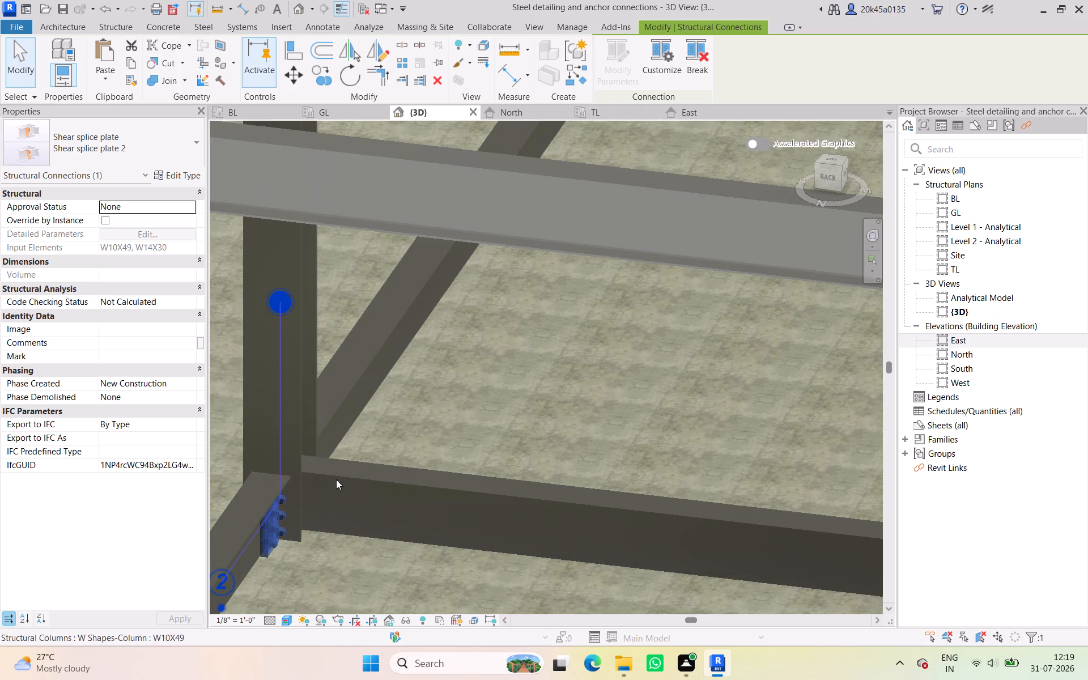
{"action": "scroll", "coordinate": [341, 484], "scroll_direction": "down", "scroll_amount": 4}
{"action": "middle_click_drag", "start_coordinate": [348, 481], "coordinate": [397, 279]}
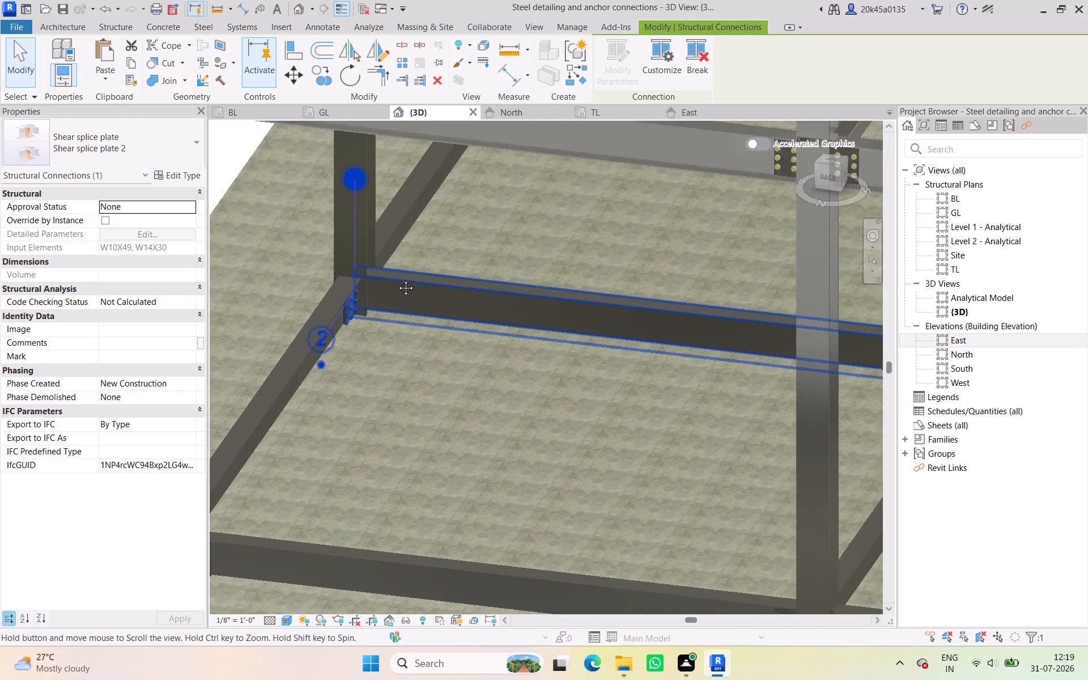
{"action": "middle_click_drag", "start_coordinate": [397, 279], "coordinate": [395, 284]}
{"action": "scroll", "coordinate": [391, 291], "scroll_direction": "up", "scroll_amount": 5}
{"action": "scroll", "coordinate": [333, 297], "scroll_direction": "up", "scroll_amount": 5}
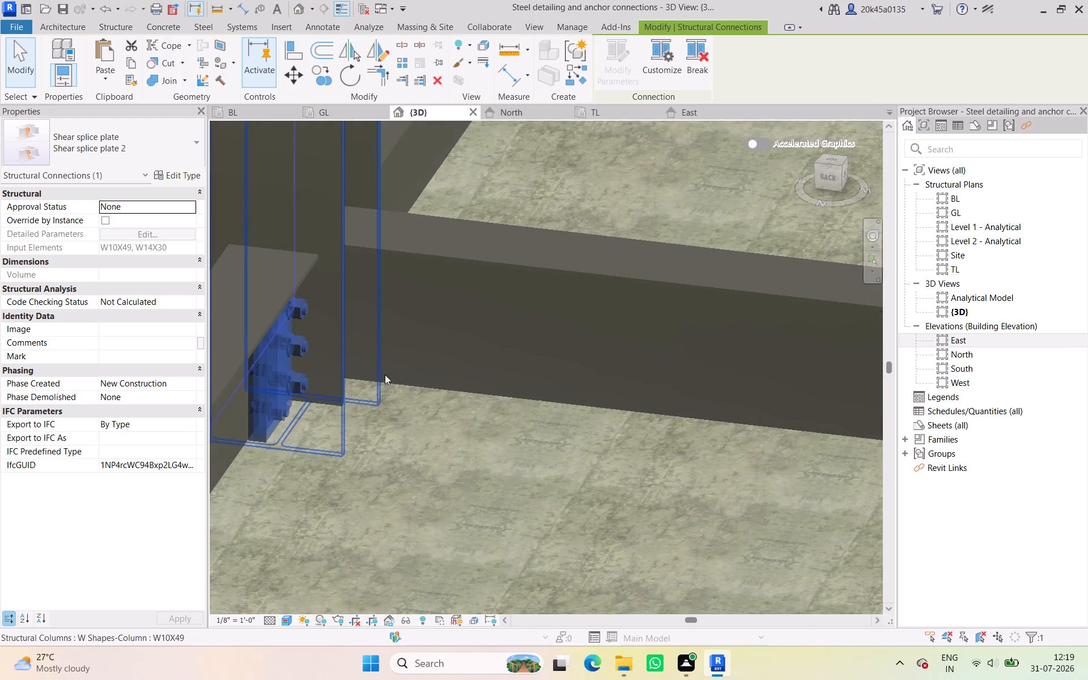
{"action": "left_click", "coordinate": [400, 252]}
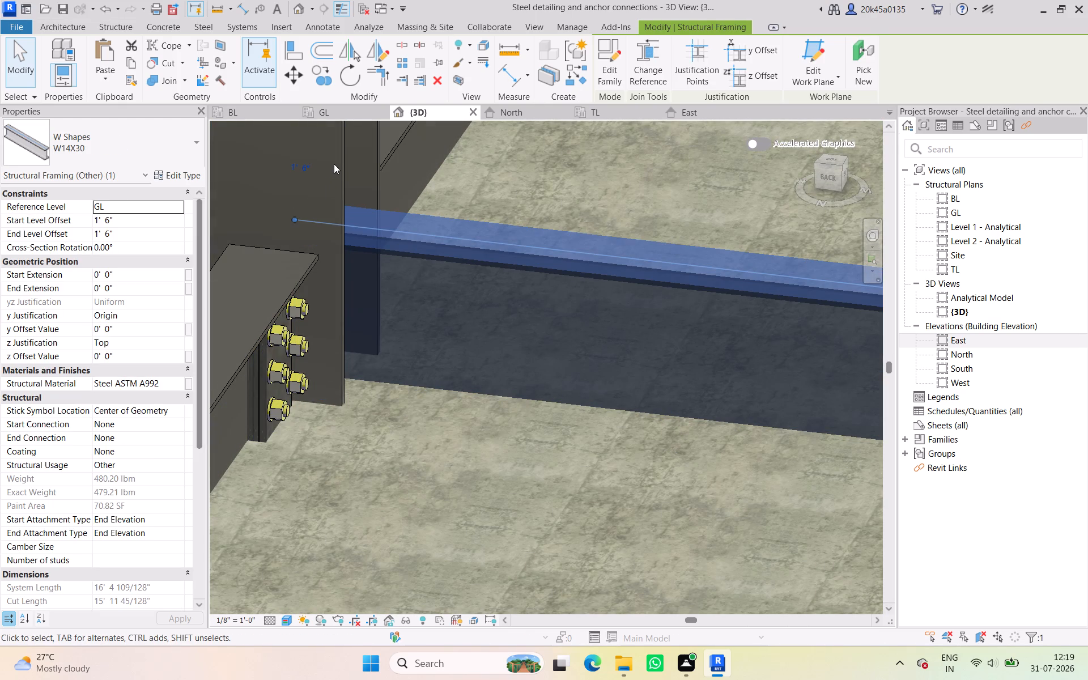
{"action": "left_click", "coordinate": [342, 163], "text": "ctrl"}
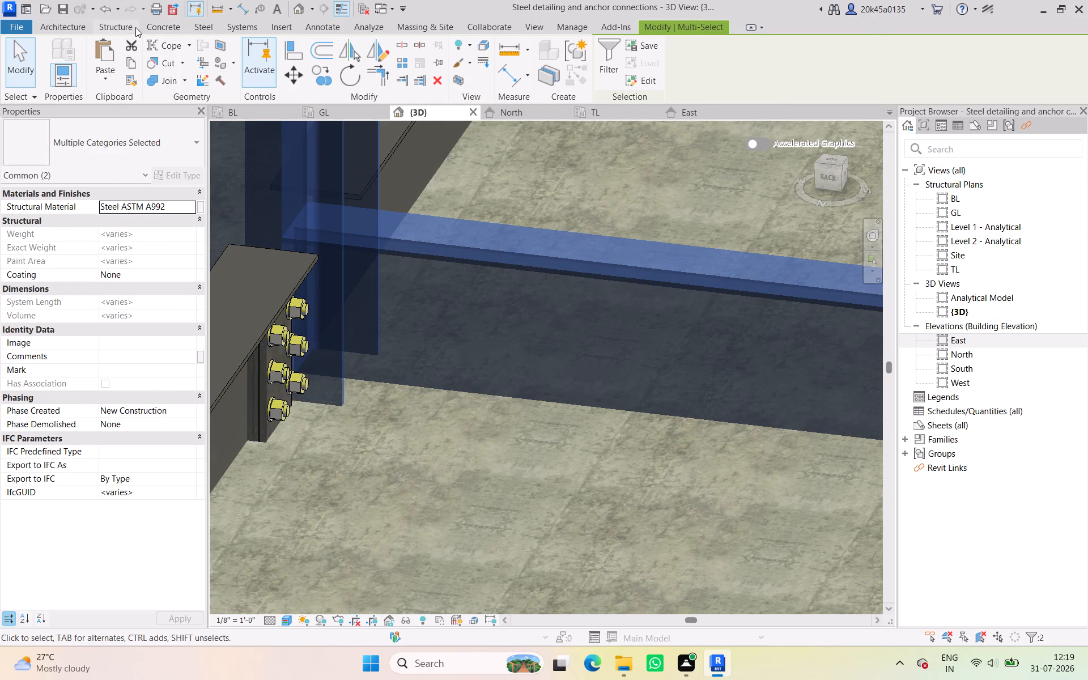
{"action": "left_click", "coordinate": [126, 27]}
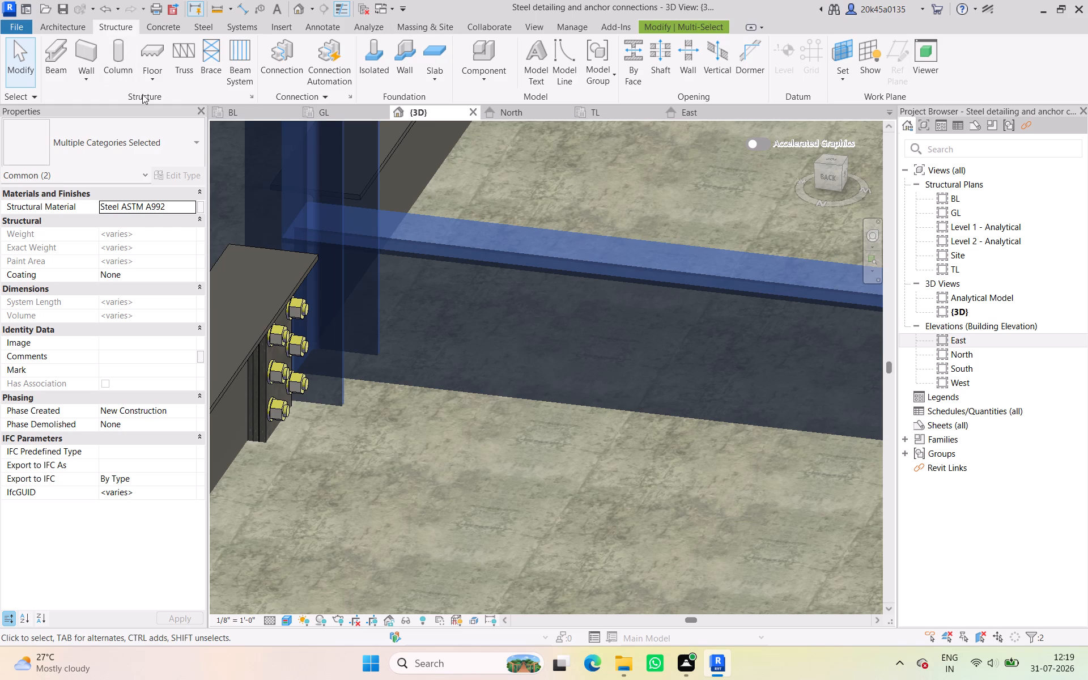
{"action": "left_click", "coordinate": [273, 54]}
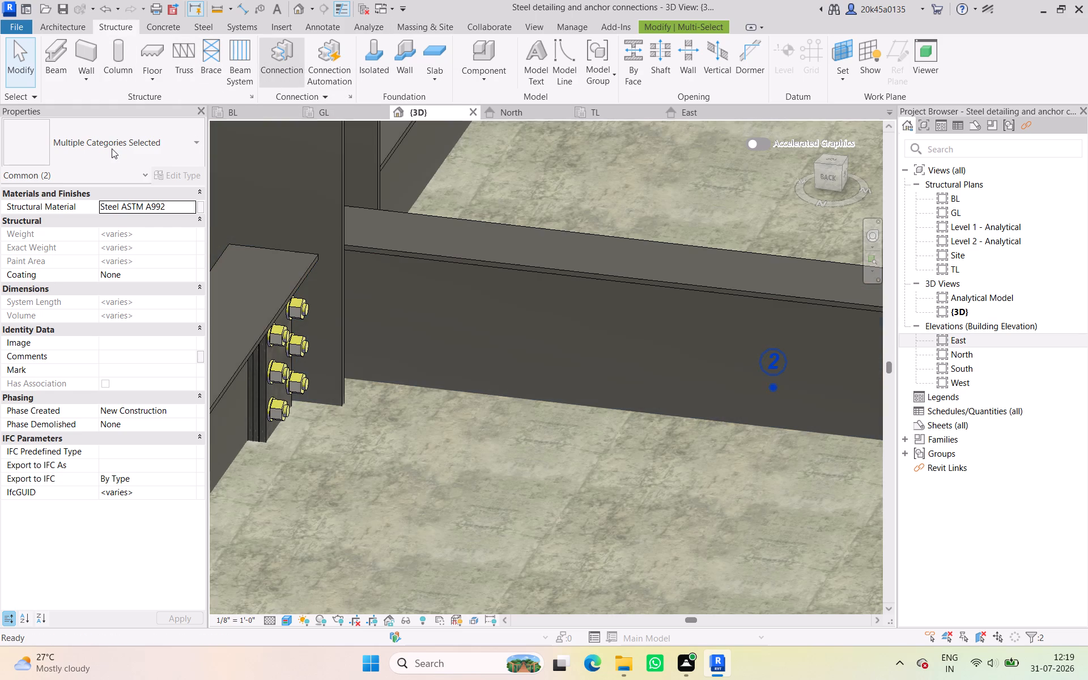
{"action": "left_click", "coordinate": [112, 144]}
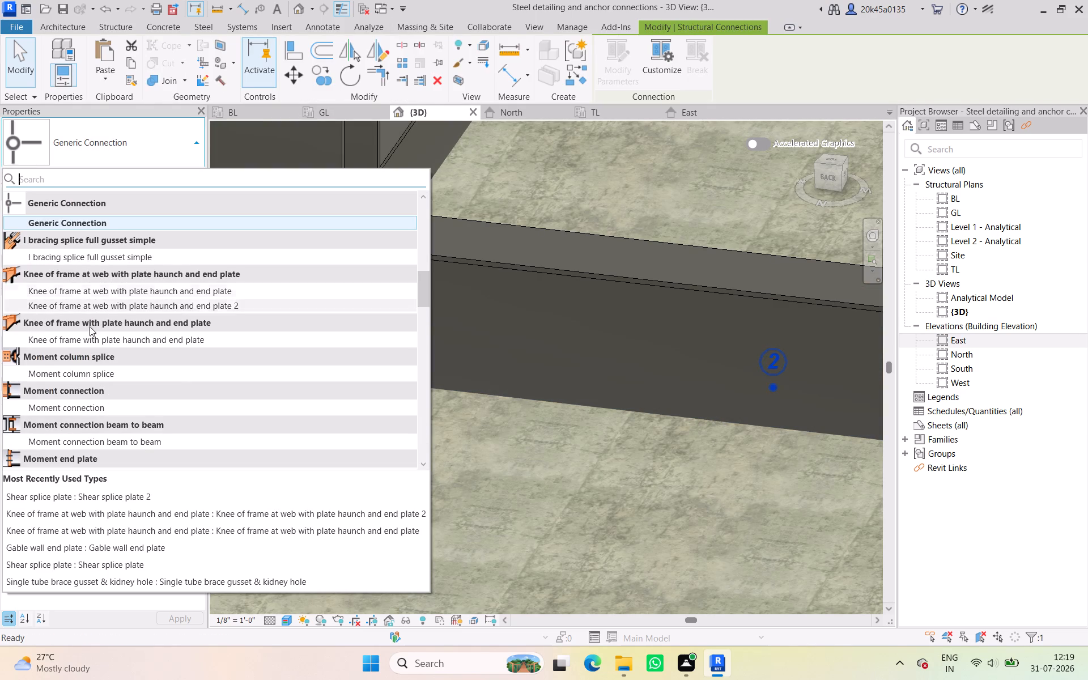
{"action": "scroll", "coordinate": [100, 340], "scroll_direction": "up", "scroll_amount": 4}
{"action": "scroll", "coordinate": [105, 274], "scroll_direction": "up", "scroll_amount": 1}
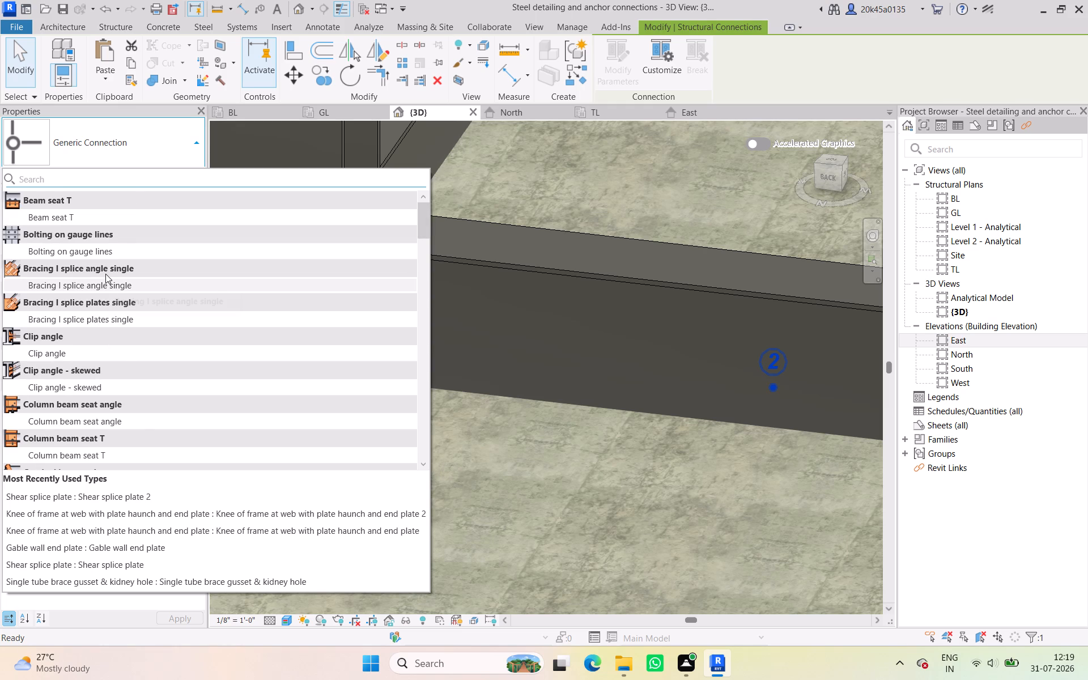
{"action": "scroll", "coordinate": [105, 274], "scroll_direction": "up", "scroll_amount": 2}
{"action": "scroll", "coordinate": [105, 274], "scroll_direction": "down", "scroll_amount": 4}
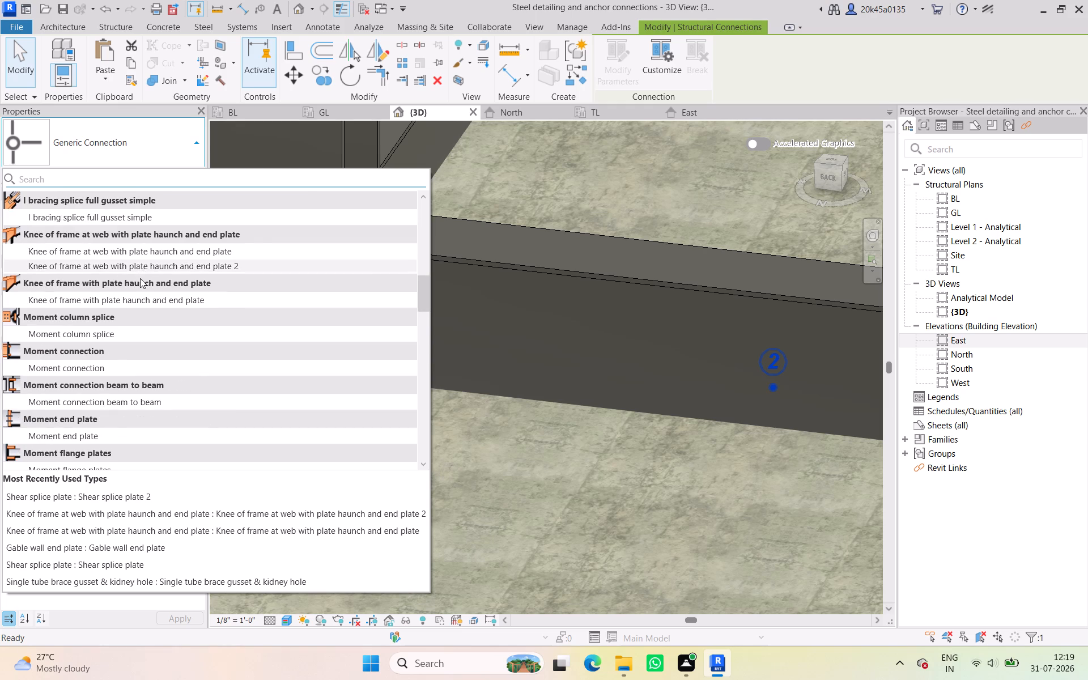
{"action": "scroll", "coordinate": [140, 279], "scroll_direction": "down", "scroll_amount": 2}
{"action": "scroll", "coordinate": [86, 337], "scroll_direction": "down", "scroll_amount": 1}
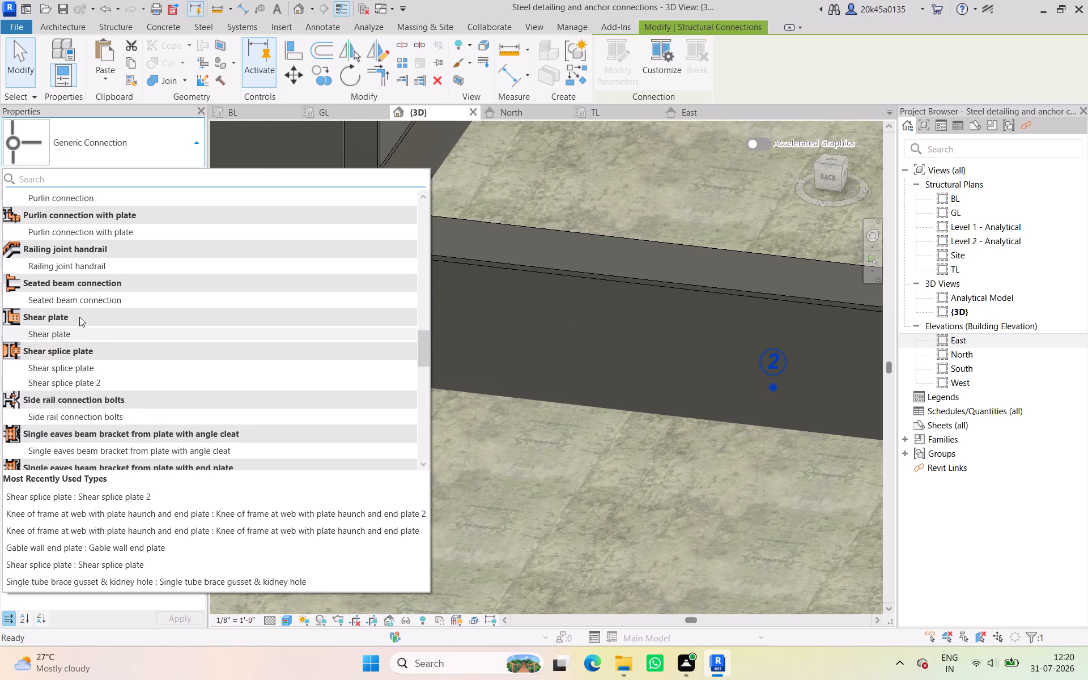
{"action": "scroll", "coordinate": [95, 339], "scroll_direction": "down", "scroll_amount": 3}
{"action": "scroll", "coordinate": [101, 337], "scroll_direction": "up", "scroll_amount": 4}
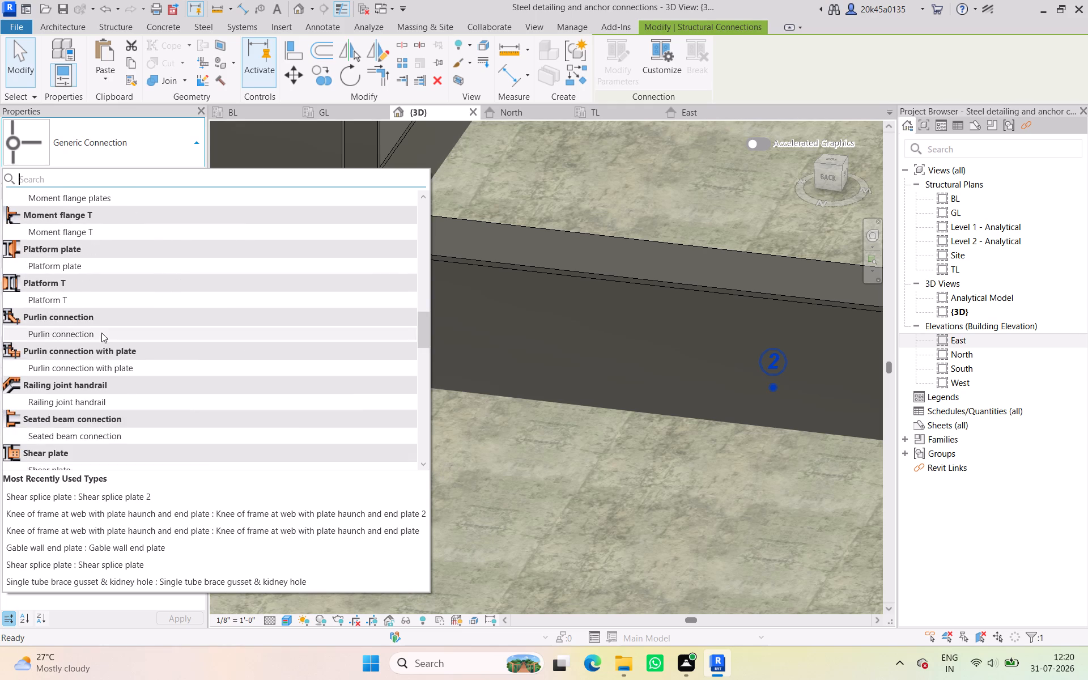
{"action": "scroll", "coordinate": [105, 311], "scroll_direction": "up", "scroll_amount": 3}
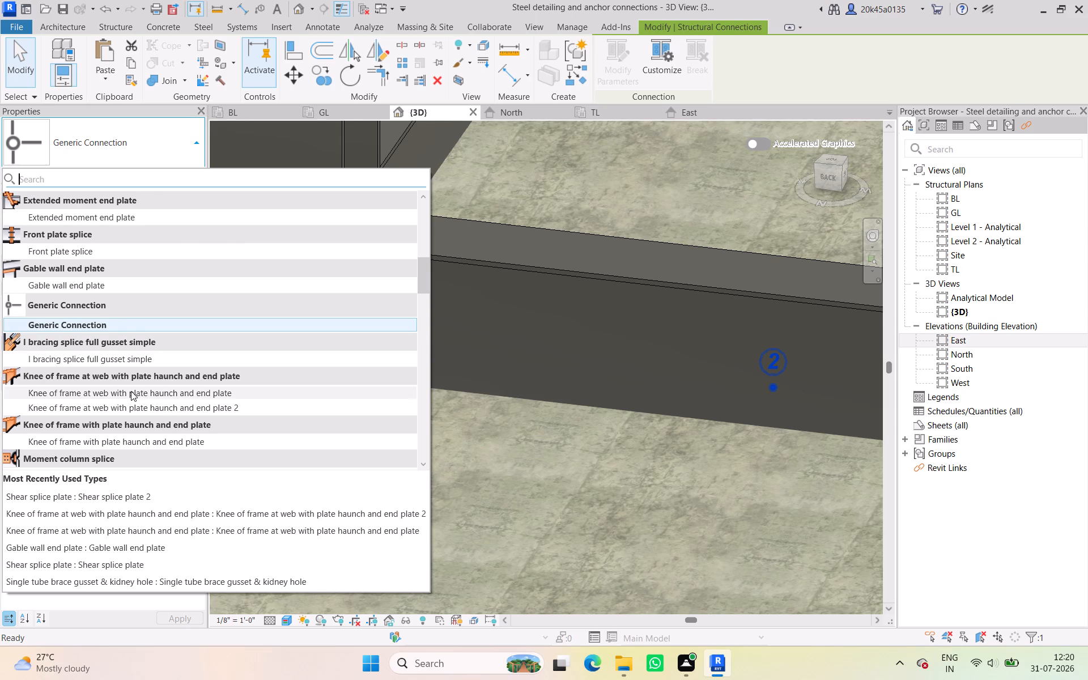
{"action": "scroll", "coordinate": [116, 329], "scroll_direction": "up", "scroll_amount": 2}
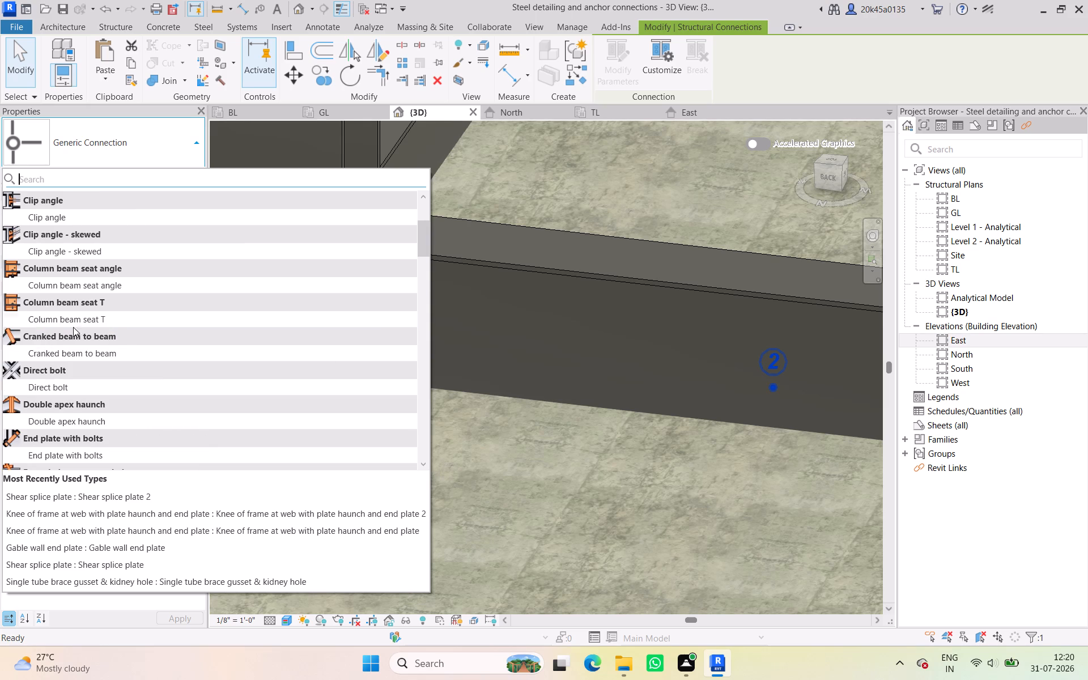
{"action": "scroll", "coordinate": [66, 289], "scroll_direction": "down", "scroll_amount": 8}
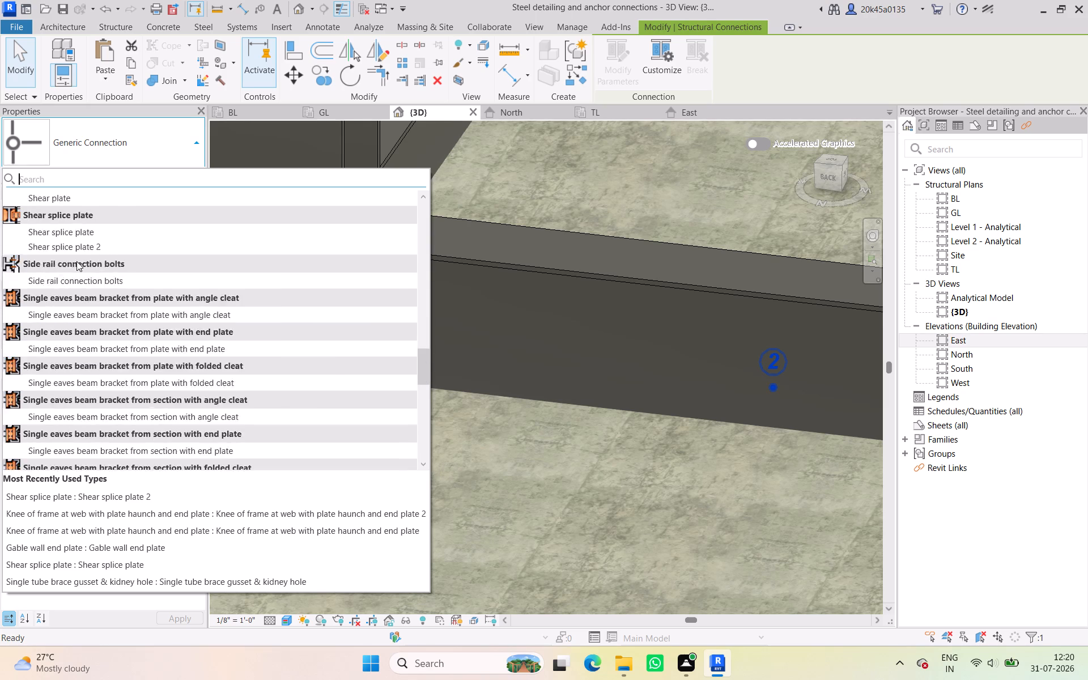
{"action": "scroll", "coordinate": [194, 318], "scroll_direction": "down", "scroll_amount": 5}
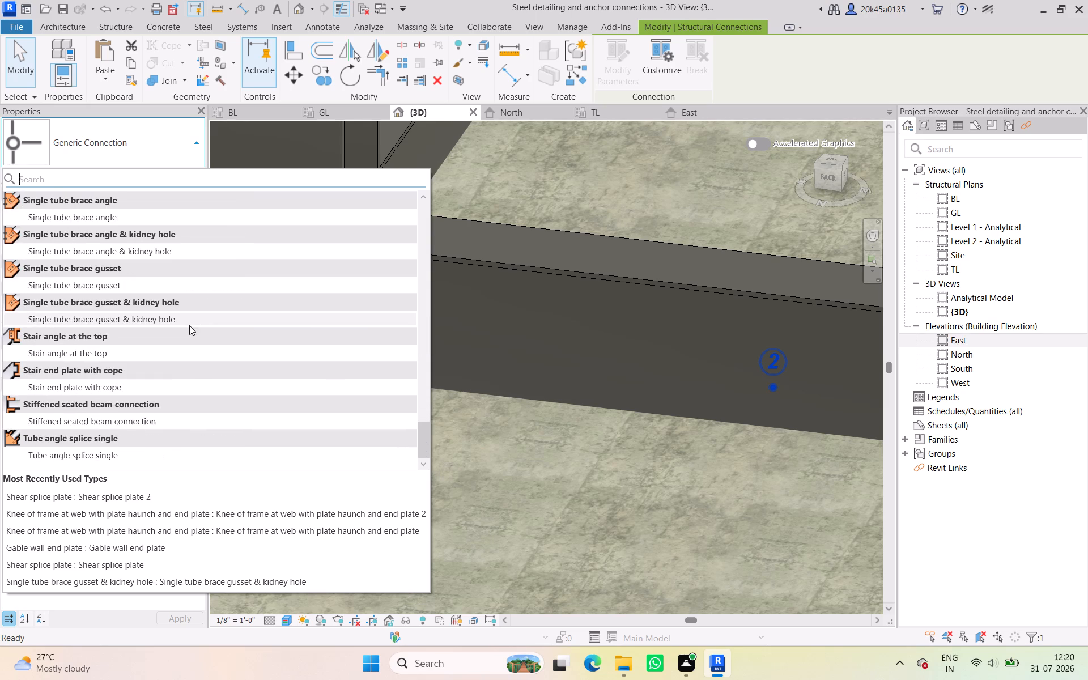
{"action": "scroll", "coordinate": [182, 322], "scroll_direction": "down", "scroll_amount": 4}
{"action": "scroll", "coordinate": [178, 322], "scroll_direction": "up", "scroll_amount": 3}
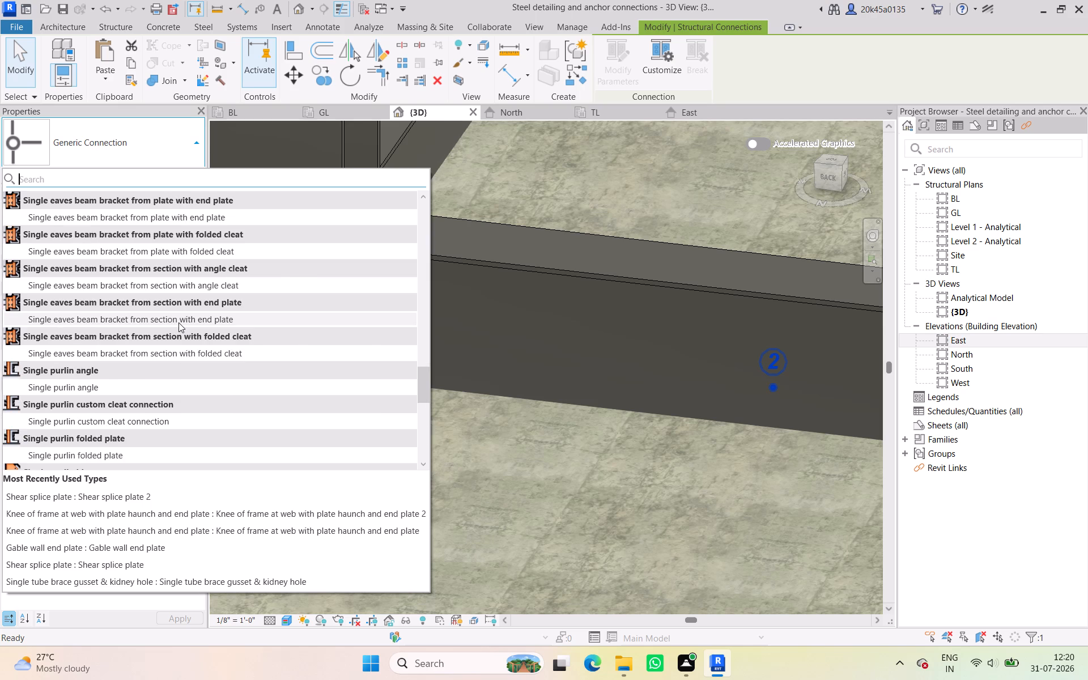
{"action": "scroll", "coordinate": [178, 322], "scroll_direction": "up", "scroll_amount": 1}
{"action": "left_click", "coordinate": [74, 250]}
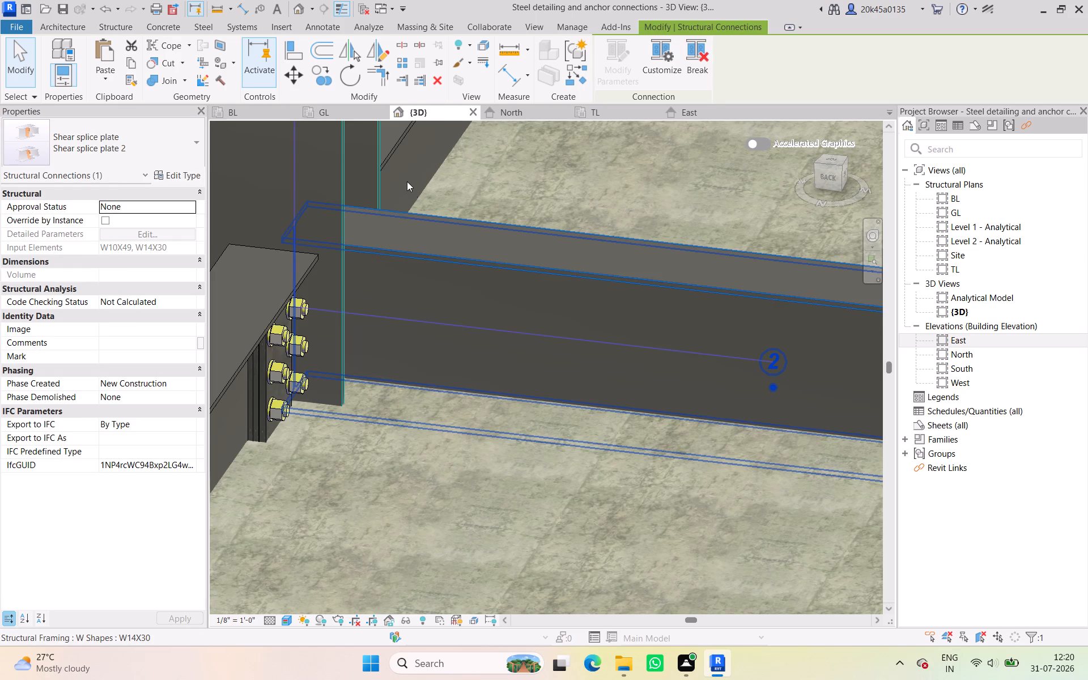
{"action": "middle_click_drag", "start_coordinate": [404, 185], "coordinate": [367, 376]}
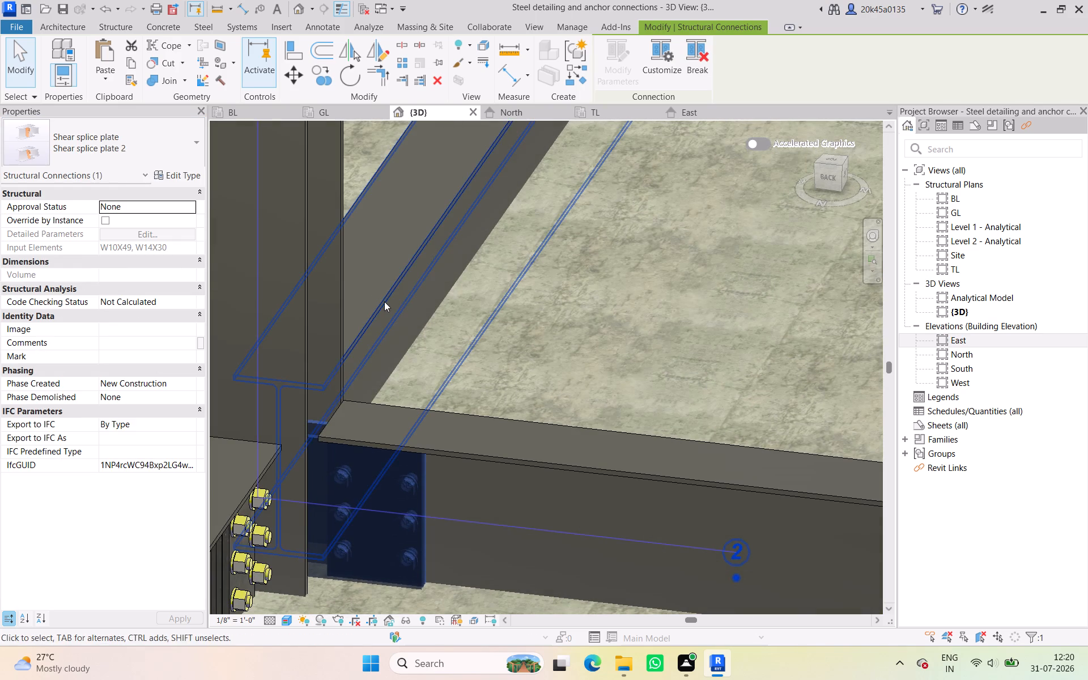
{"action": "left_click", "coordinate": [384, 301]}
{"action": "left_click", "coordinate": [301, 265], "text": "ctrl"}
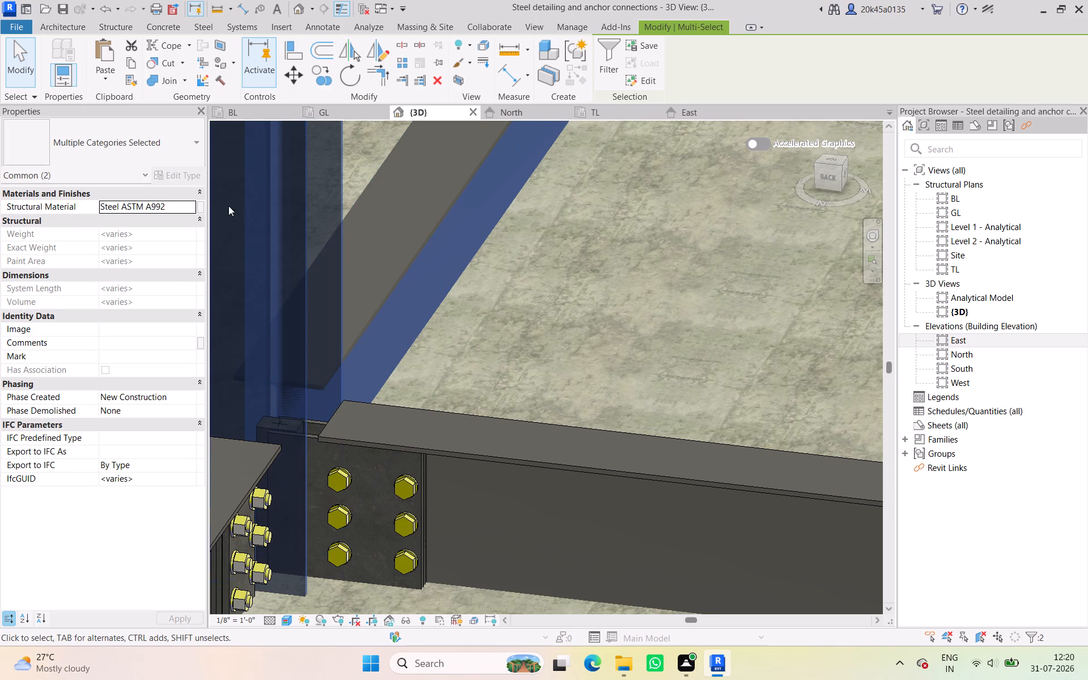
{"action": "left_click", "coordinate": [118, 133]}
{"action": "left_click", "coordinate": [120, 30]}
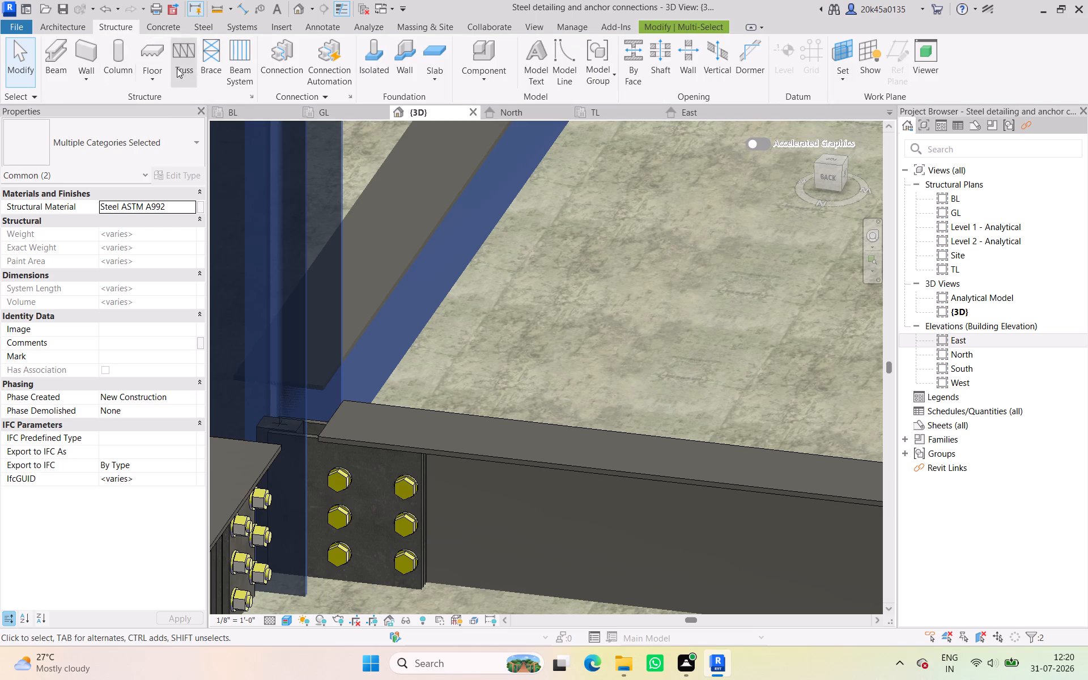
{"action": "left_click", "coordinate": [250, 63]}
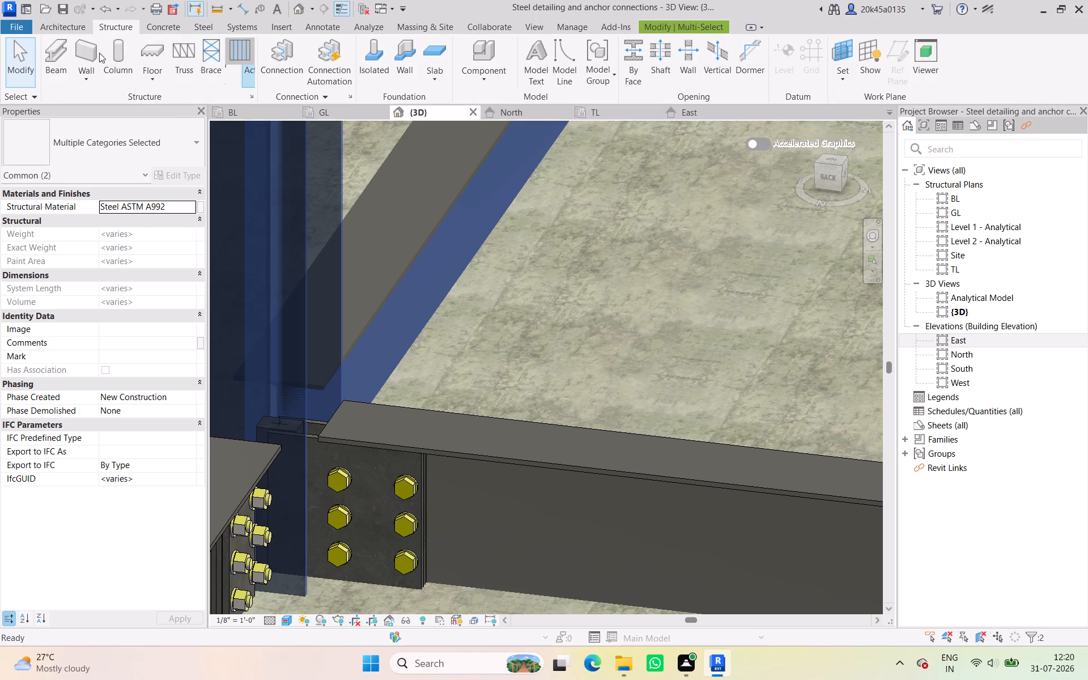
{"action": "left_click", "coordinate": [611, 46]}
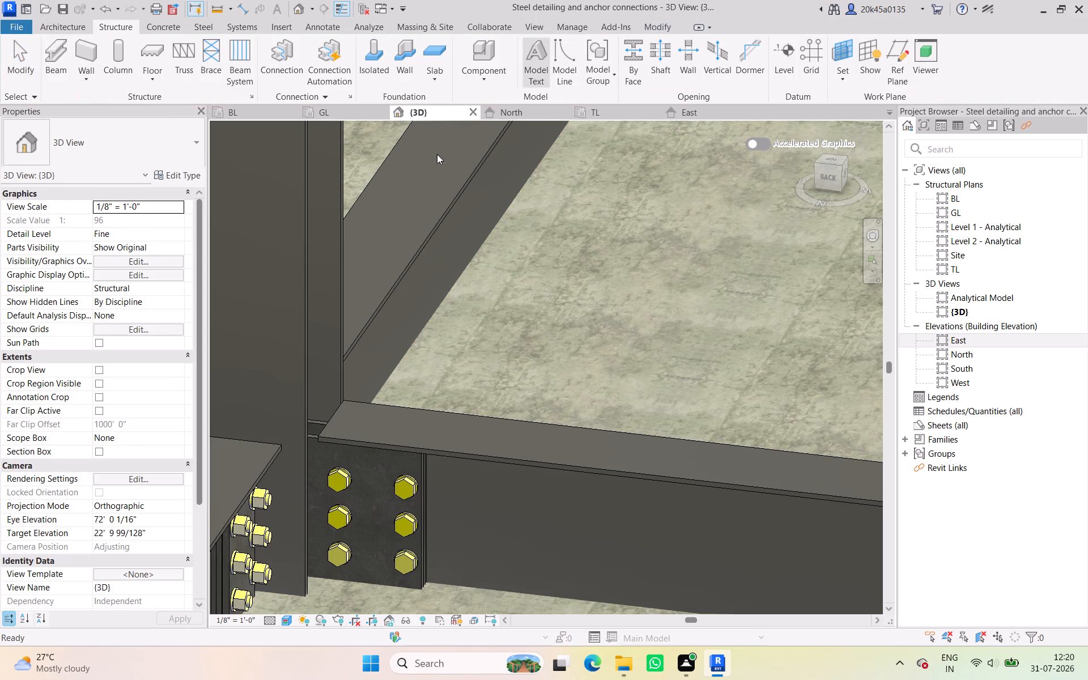
Connect the same edge column to the W14X30 base beam on its far side along the frame's edge with Shear splice plate 2, and deselect it.
{"action": "left_click", "coordinate": [388, 291]}
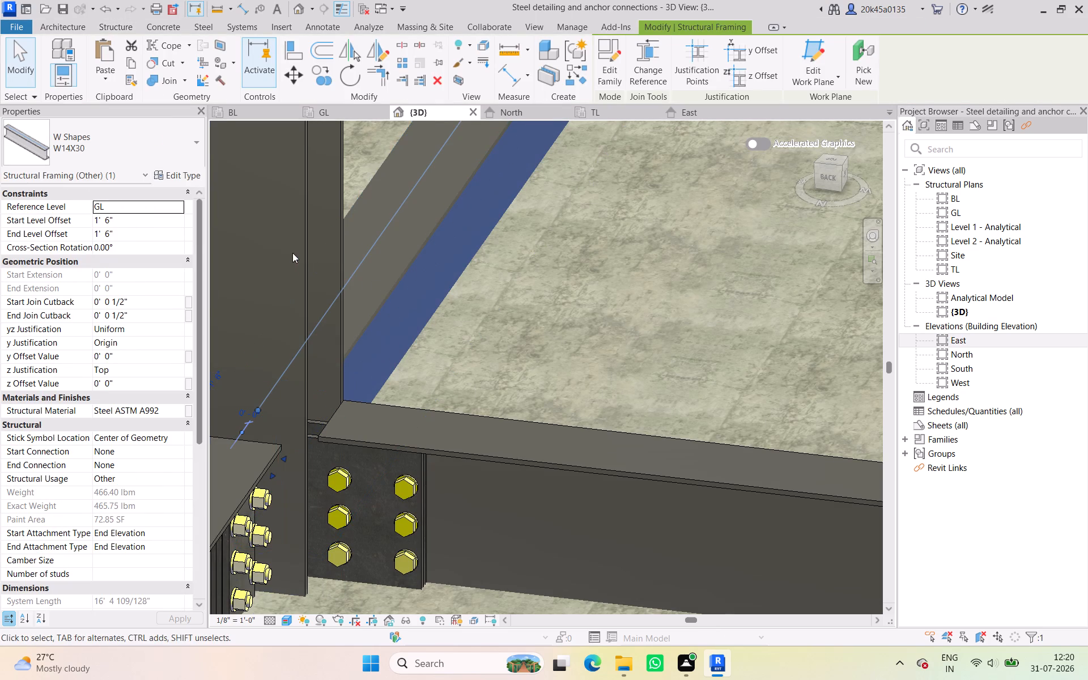
{"action": "left_click", "coordinate": [304, 252], "text": "ctrl"}
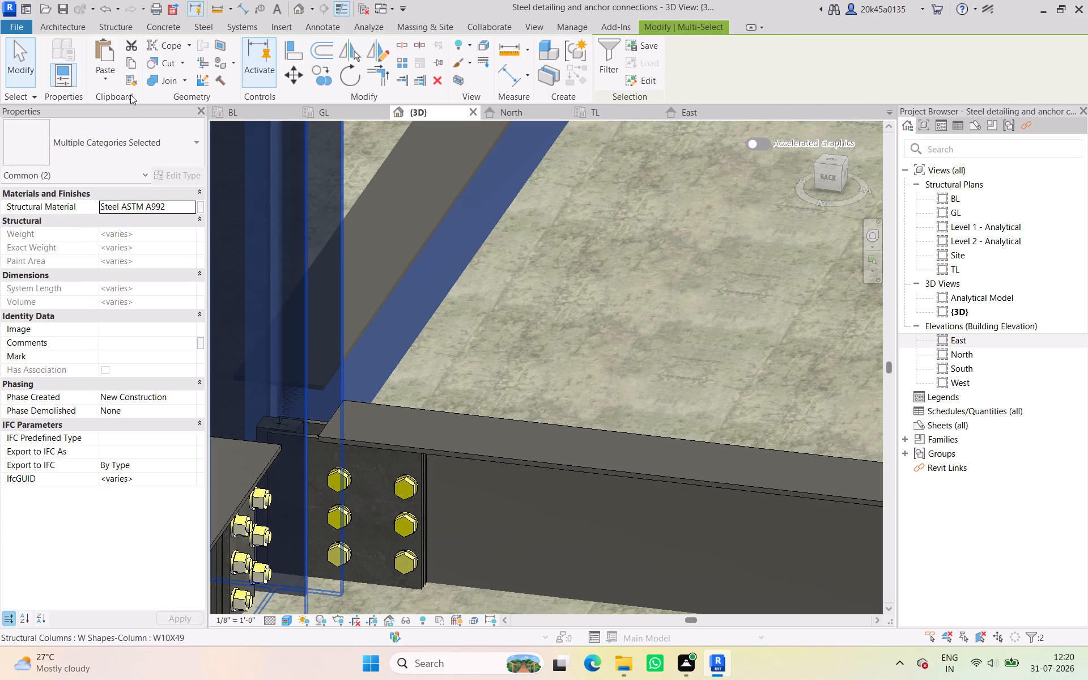
{"action": "left_click", "coordinate": [110, 29]}
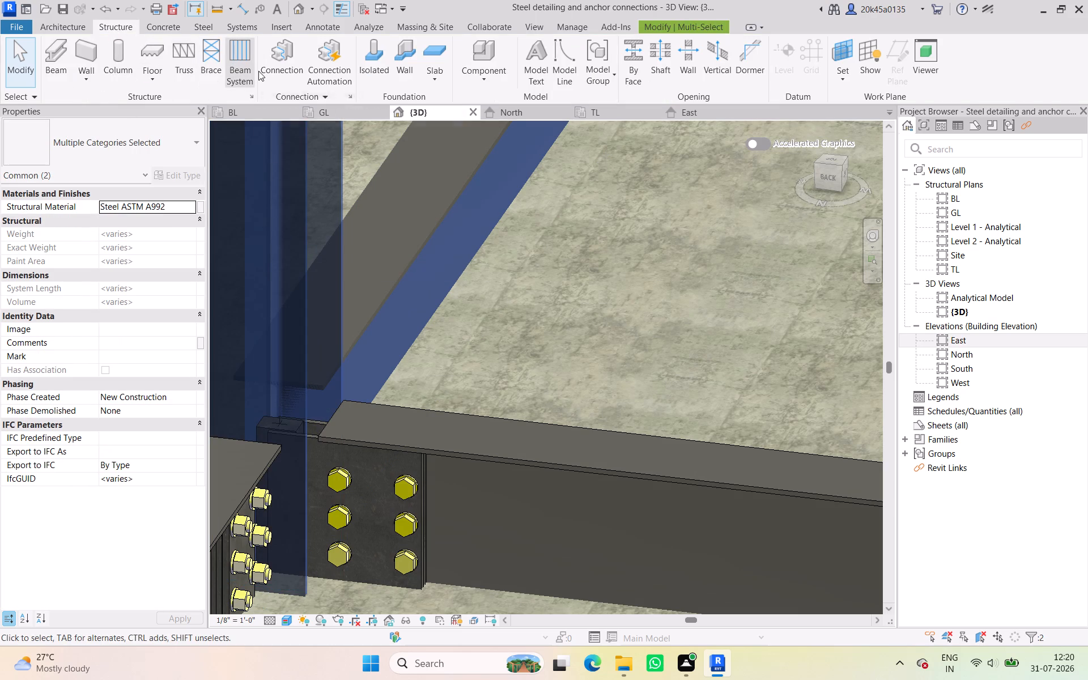
{"action": "left_click", "coordinate": [271, 69]}
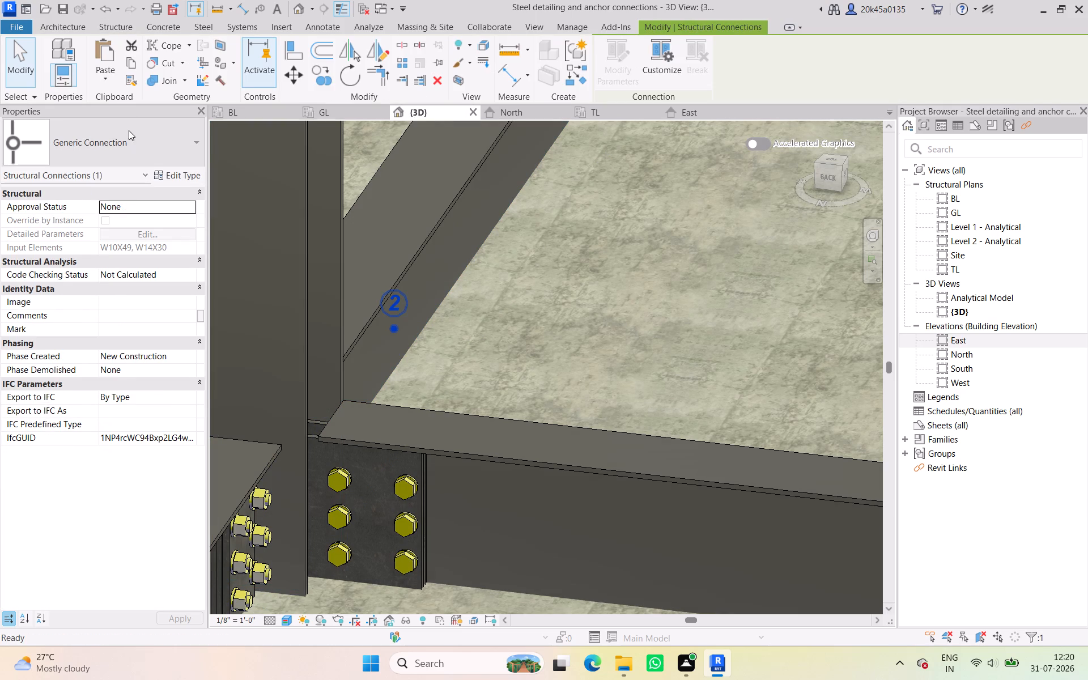
{"action": "left_click", "coordinate": [129, 130]}
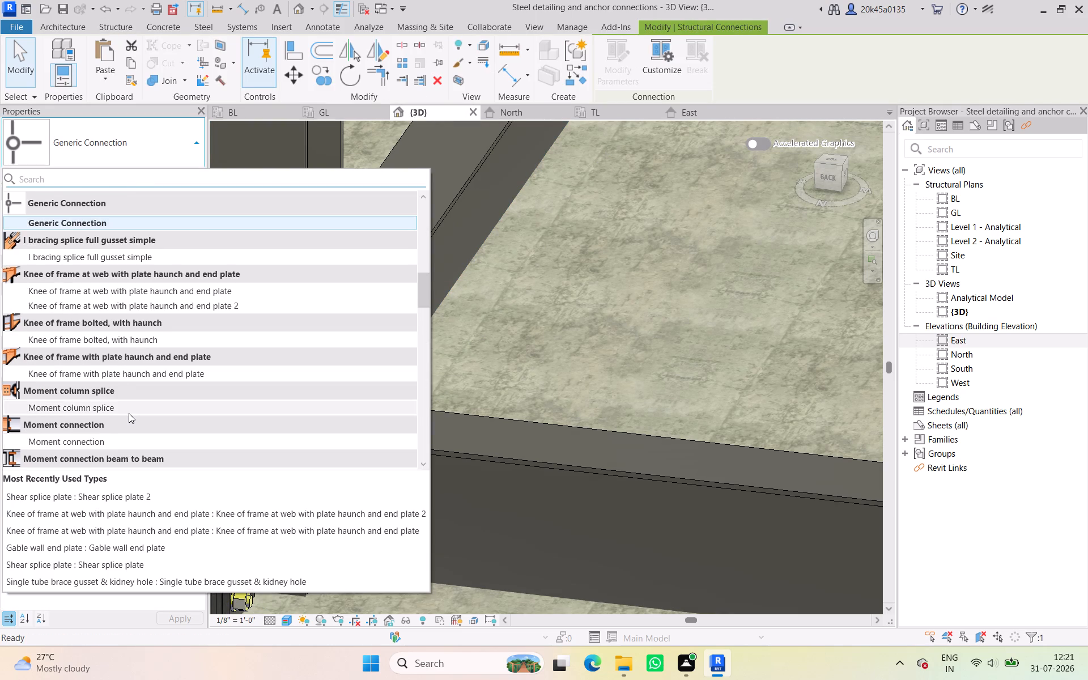
{"action": "scroll", "coordinate": [129, 413], "scroll_direction": "down", "scroll_amount": 3}
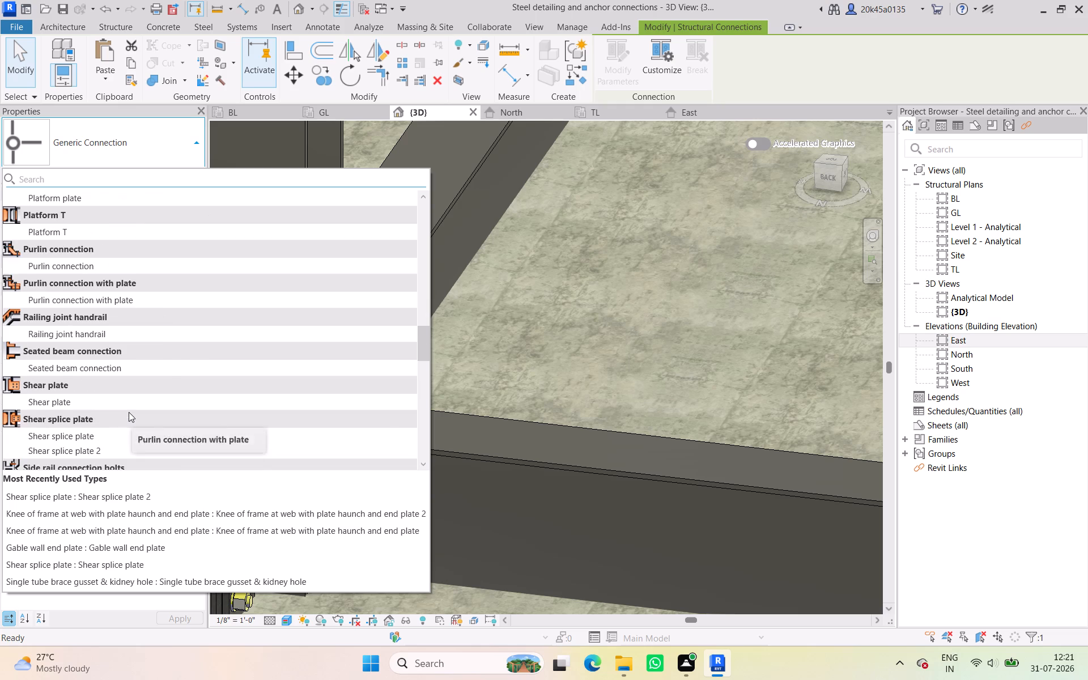
{"action": "scroll", "coordinate": [127, 404], "scroll_direction": "down", "scroll_amount": 1}
{"action": "left_click", "coordinate": [92, 313]}
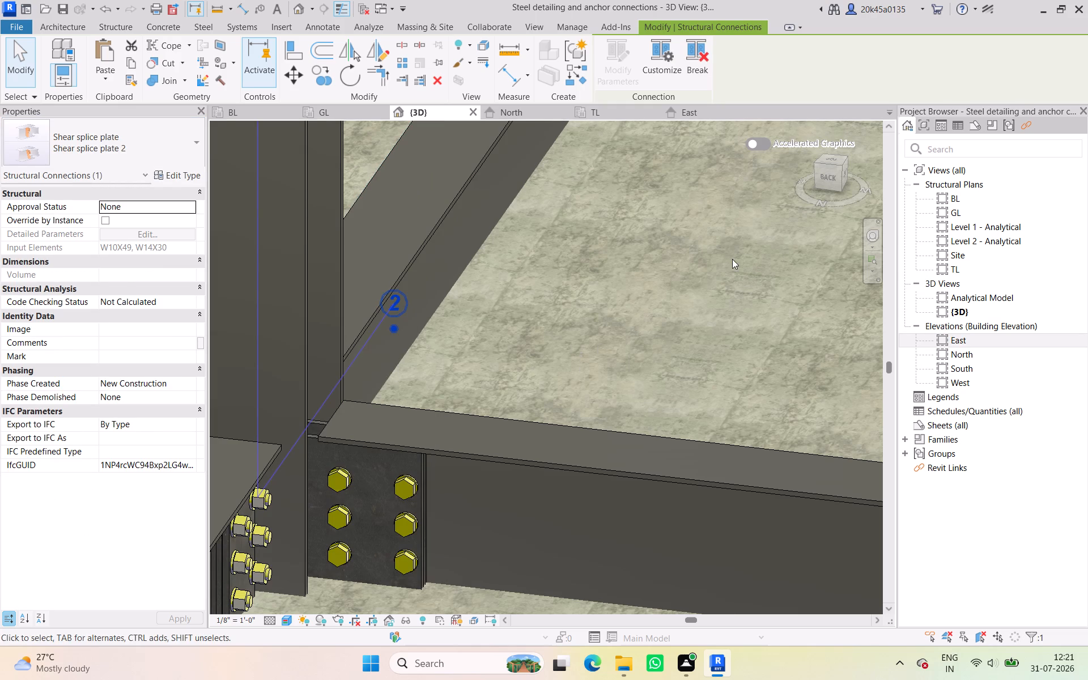
{"action": "scroll", "coordinate": [362, 368], "scroll_direction": "down", "scroll_amount": 5}
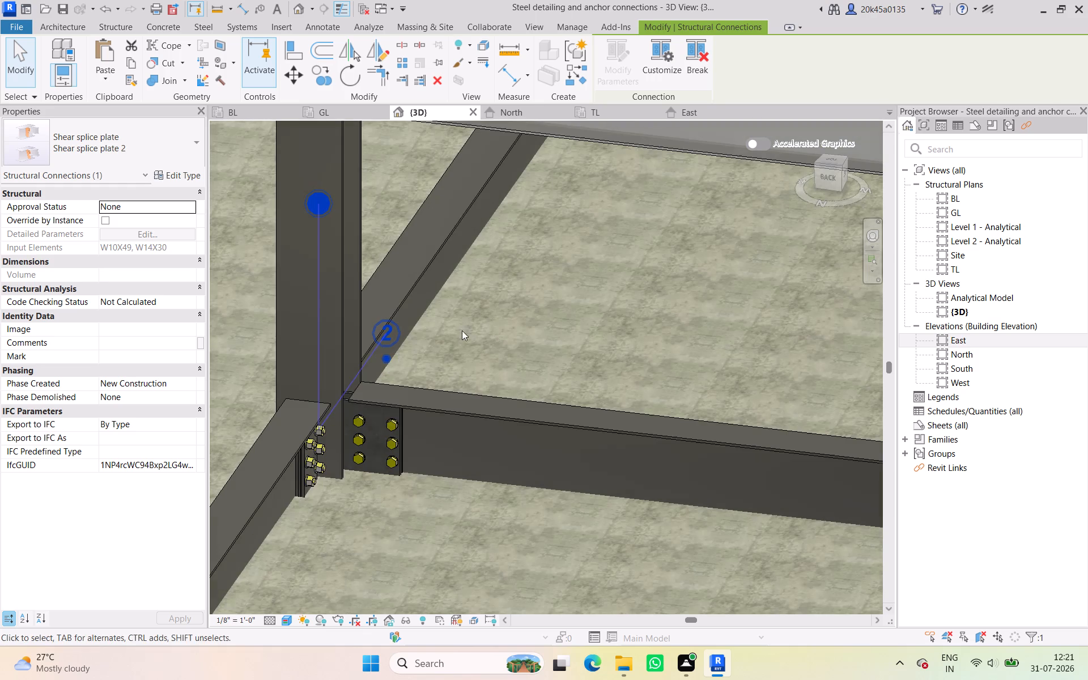
{"action": "left_click", "coordinate": [467, 327]}
Examine the base-level beam-to-column joints along the frame's grid 7 edge, down to the connected column at grid 5.
{"action": "scroll", "coordinate": [469, 328], "scroll_direction": "down", "scroll_amount": 2}
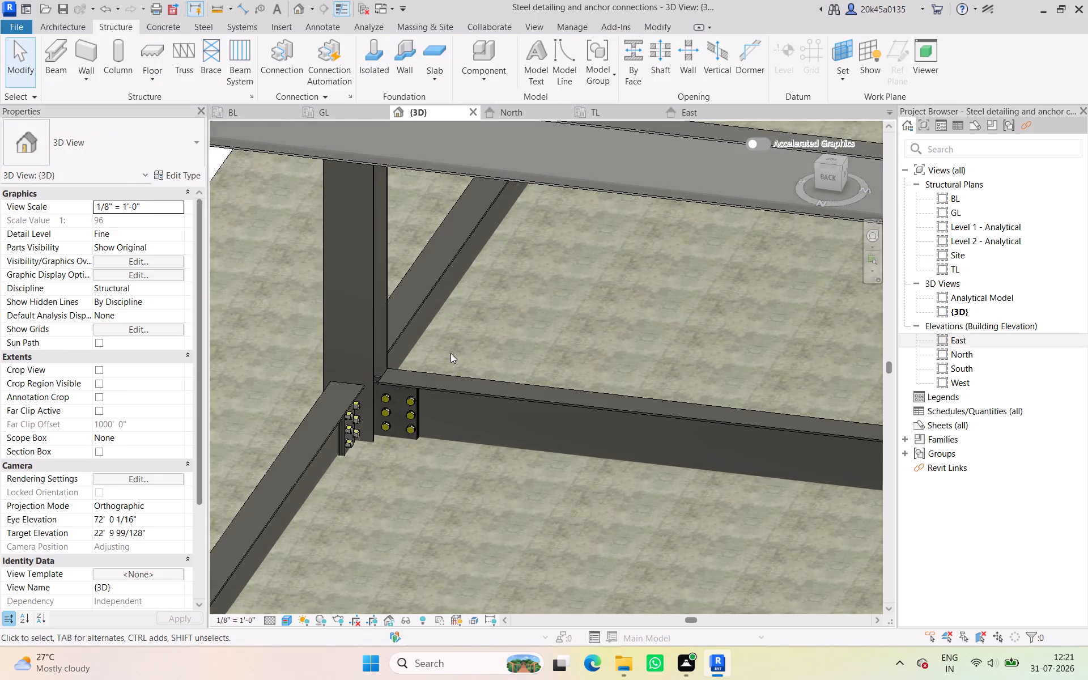
{"action": "scroll", "coordinate": [450, 353], "scroll_direction": "down", "scroll_amount": 4}
{"action": "scroll", "coordinate": [434, 396], "scroll_direction": "down", "scroll_amount": 9}
{"action": "middle_click_drag", "start_coordinate": [440, 440], "coordinate": [501, 451], "text": "shift"}
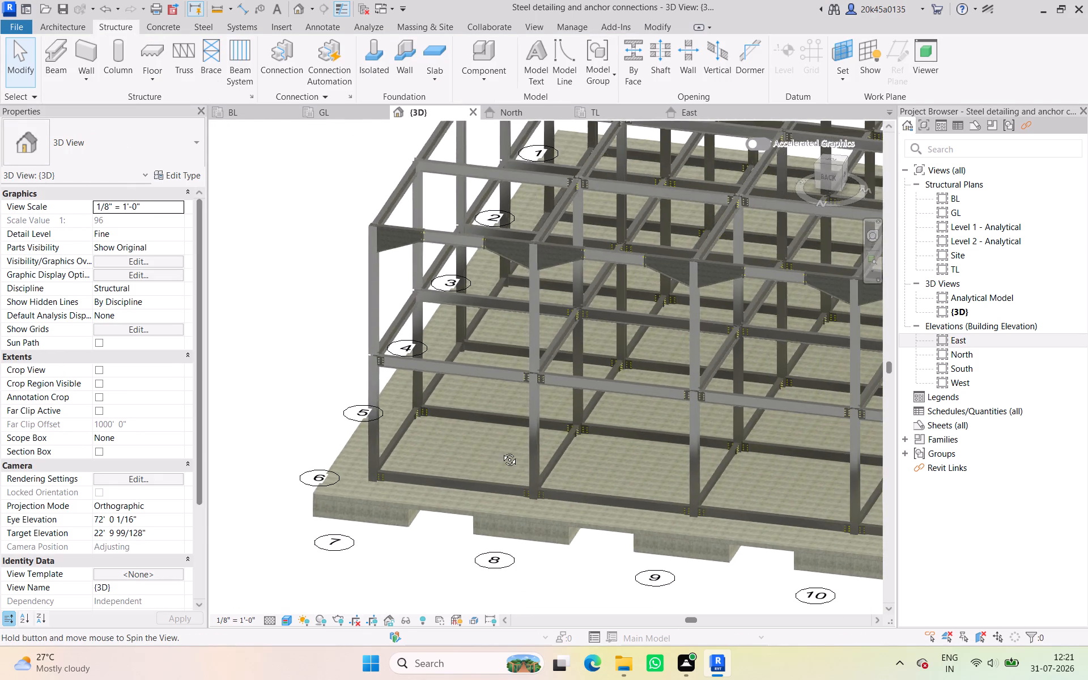
{"action": "middle_click_drag", "start_coordinate": [501, 451], "coordinate": [658, 457], "text": "shift"}
{"action": "scroll", "coordinate": [614, 443], "scroll_direction": "down", "scroll_amount": 1}
{"action": "middle_click_drag", "start_coordinate": [614, 443], "coordinate": [733, 231]}
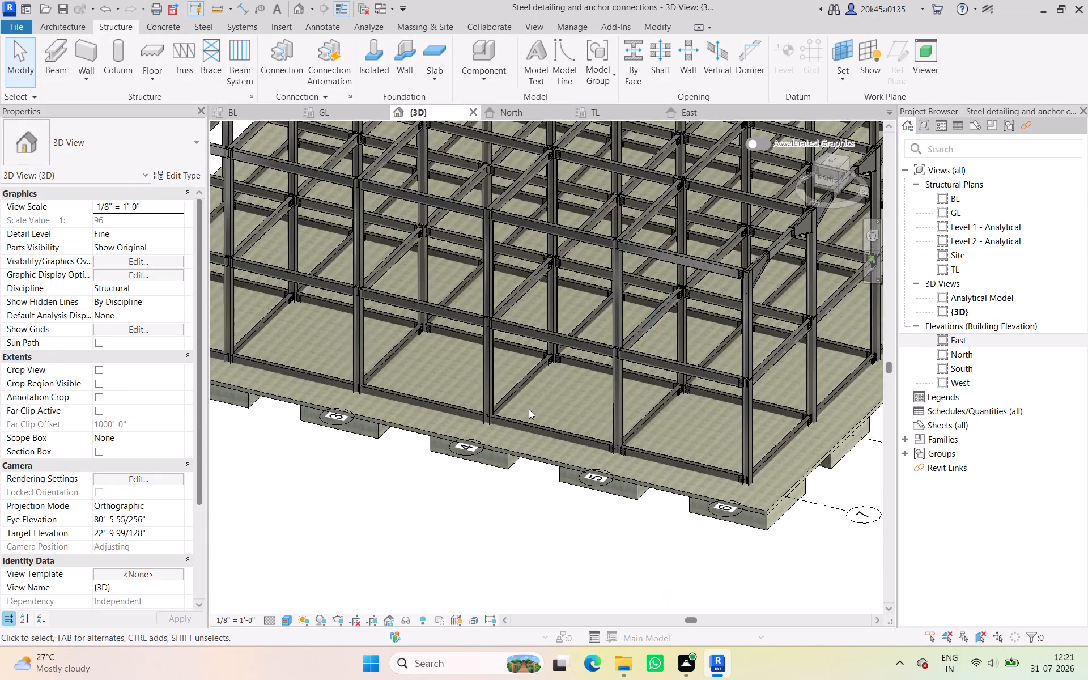
{"action": "scroll", "coordinate": [528, 410], "scroll_direction": "up", "scroll_amount": 2}
{"action": "middle_click_drag", "start_coordinate": [528, 415], "coordinate": [602, 439], "text": "shift"}
{"action": "middle_click_drag", "start_coordinate": [660, 465], "coordinate": [377, 361]}
{"action": "middle_click_drag", "start_coordinate": [563, 445], "coordinate": [578, 448], "text": "shift"}
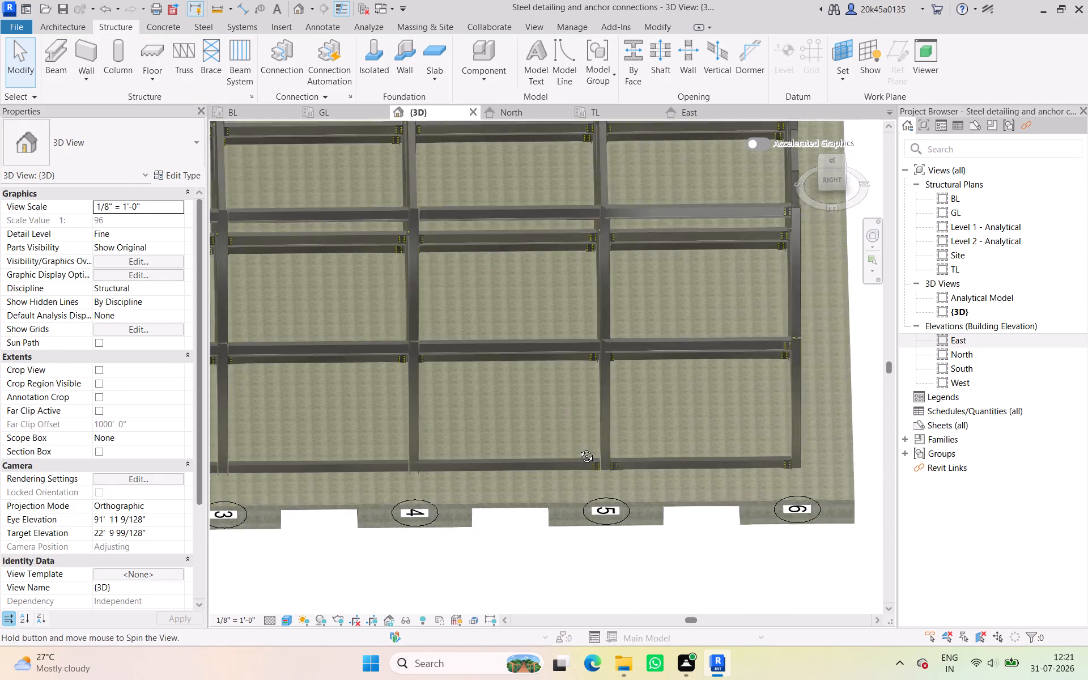
{"action": "middle_click_drag", "start_coordinate": [578, 448], "coordinate": [596, 448], "text": "shift"}
{"action": "scroll", "coordinate": [664, 491], "scroll_direction": "up", "scroll_amount": 6}
{"action": "middle_click_drag", "start_coordinate": [686, 484], "coordinate": [234, 431]}
{"action": "scroll", "coordinate": [279, 430], "scroll_direction": "up", "scroll_amount": 1}
{"action": "middle_click_drag", "start_coordinate": [283, 430], "coordinate": [313, 437], "text": "shift"}
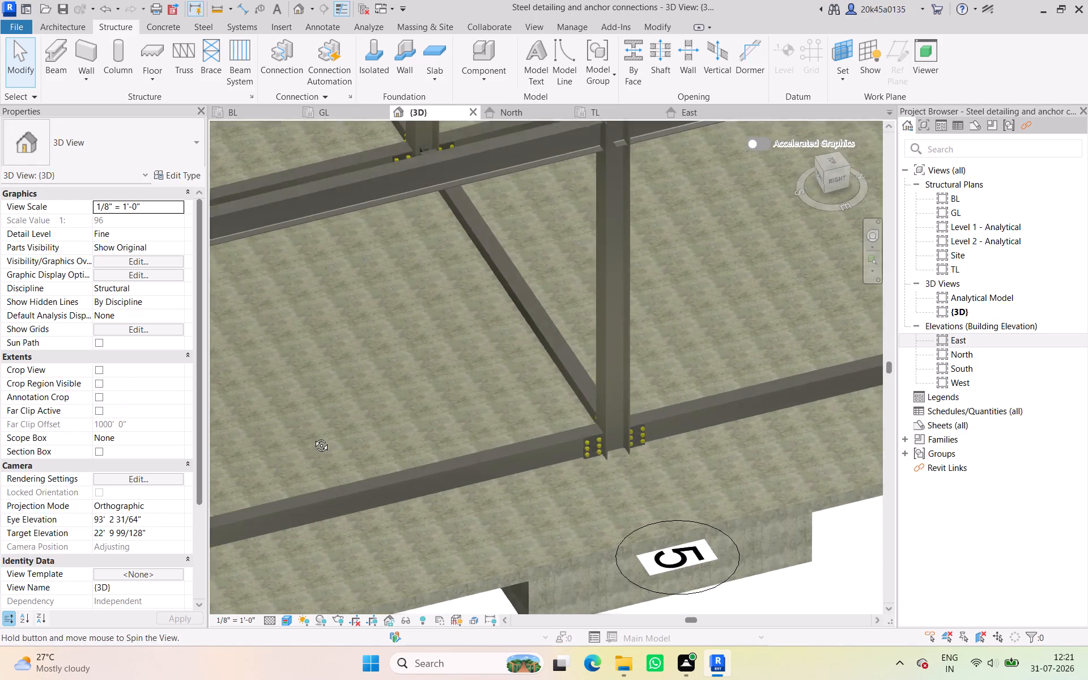
{"action": "middle_click_drag", "start_coordinate": [313, 437], "coordinate": [314, 437], "text": "shift"}
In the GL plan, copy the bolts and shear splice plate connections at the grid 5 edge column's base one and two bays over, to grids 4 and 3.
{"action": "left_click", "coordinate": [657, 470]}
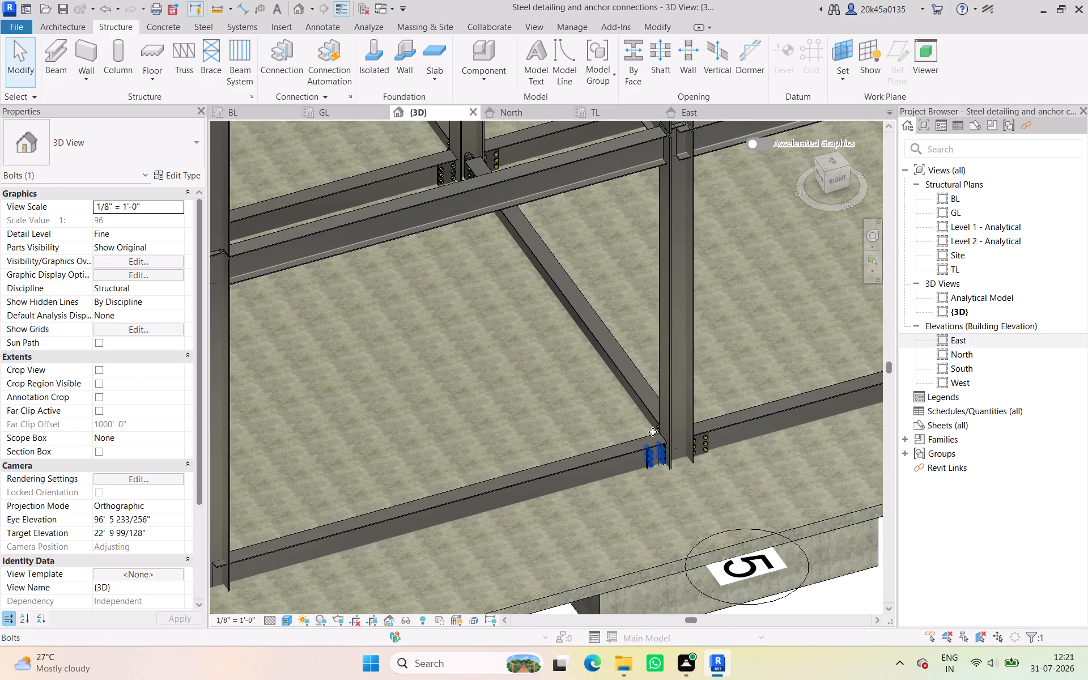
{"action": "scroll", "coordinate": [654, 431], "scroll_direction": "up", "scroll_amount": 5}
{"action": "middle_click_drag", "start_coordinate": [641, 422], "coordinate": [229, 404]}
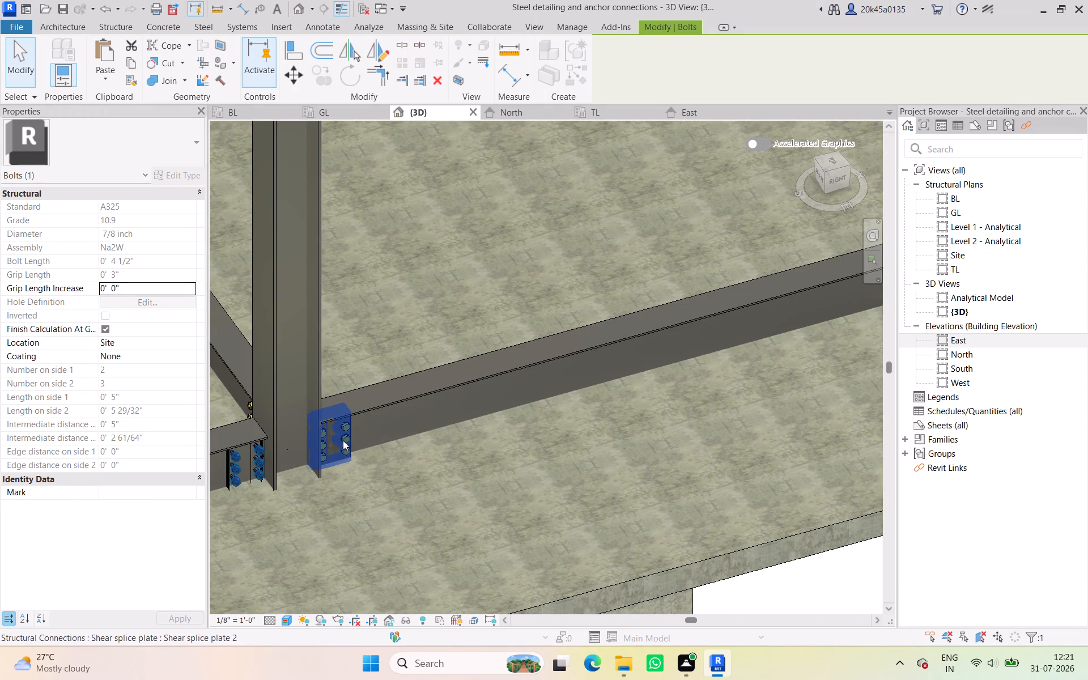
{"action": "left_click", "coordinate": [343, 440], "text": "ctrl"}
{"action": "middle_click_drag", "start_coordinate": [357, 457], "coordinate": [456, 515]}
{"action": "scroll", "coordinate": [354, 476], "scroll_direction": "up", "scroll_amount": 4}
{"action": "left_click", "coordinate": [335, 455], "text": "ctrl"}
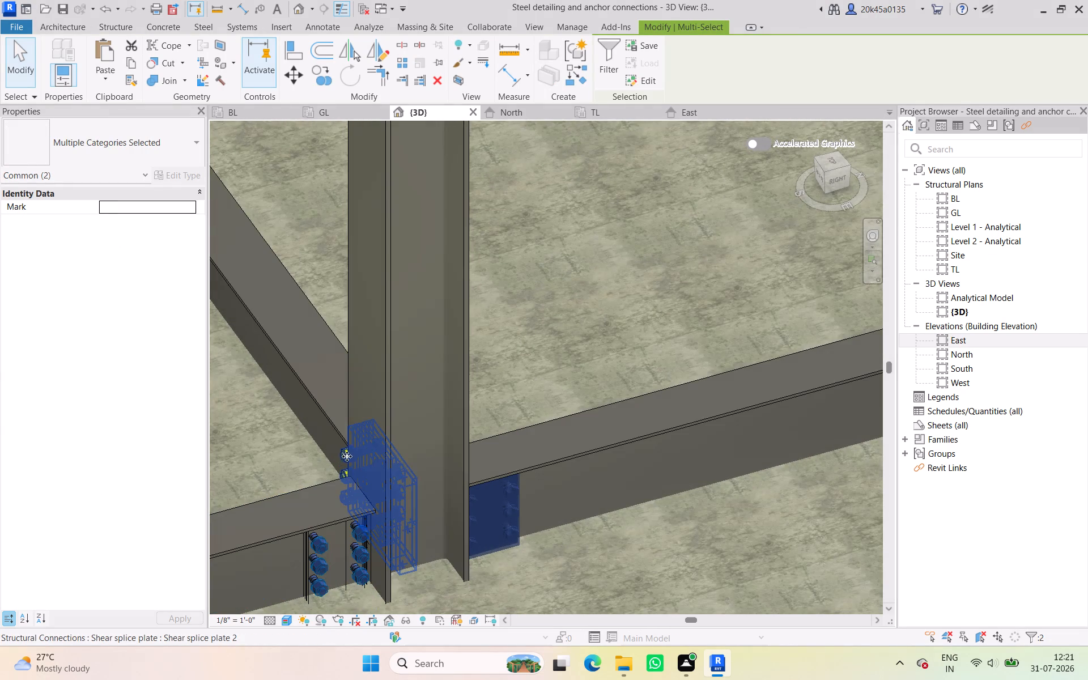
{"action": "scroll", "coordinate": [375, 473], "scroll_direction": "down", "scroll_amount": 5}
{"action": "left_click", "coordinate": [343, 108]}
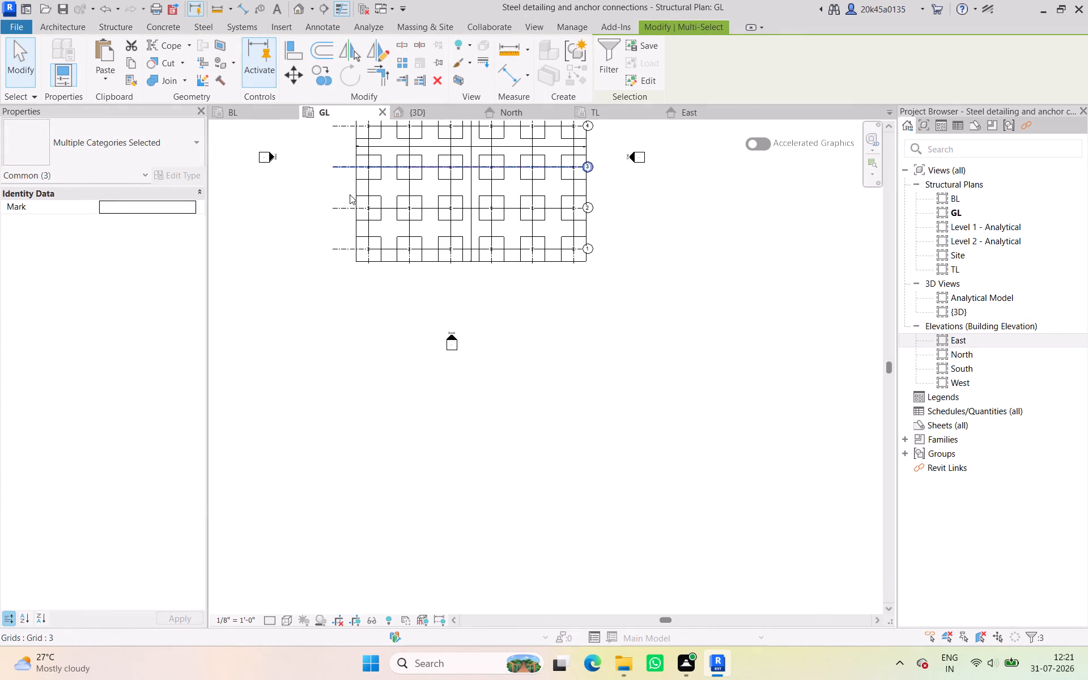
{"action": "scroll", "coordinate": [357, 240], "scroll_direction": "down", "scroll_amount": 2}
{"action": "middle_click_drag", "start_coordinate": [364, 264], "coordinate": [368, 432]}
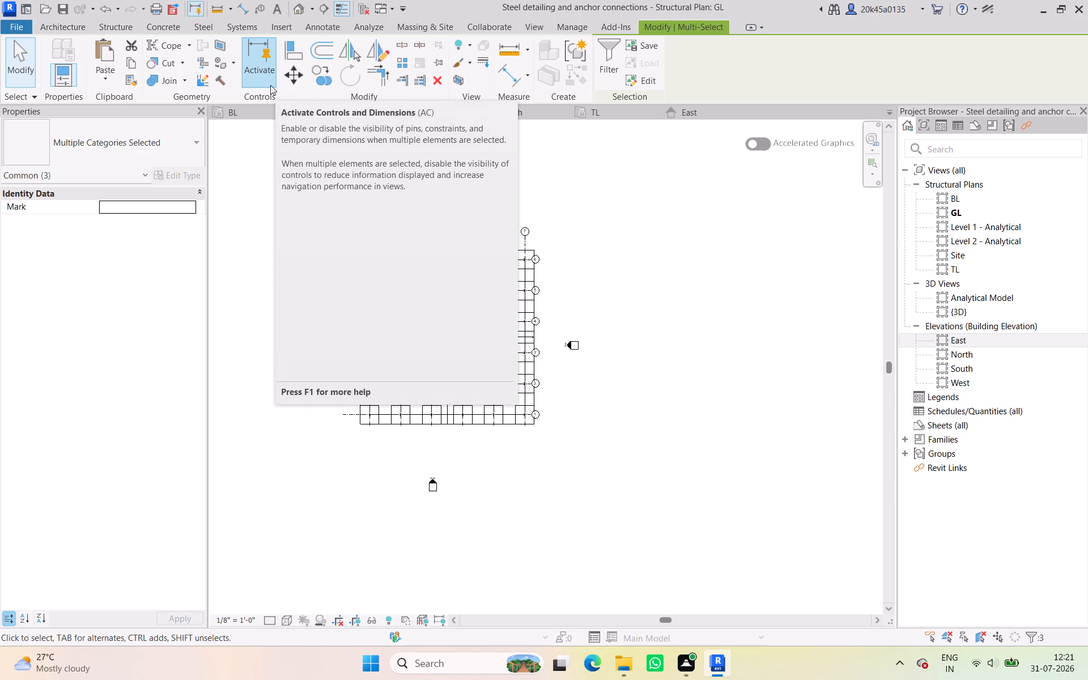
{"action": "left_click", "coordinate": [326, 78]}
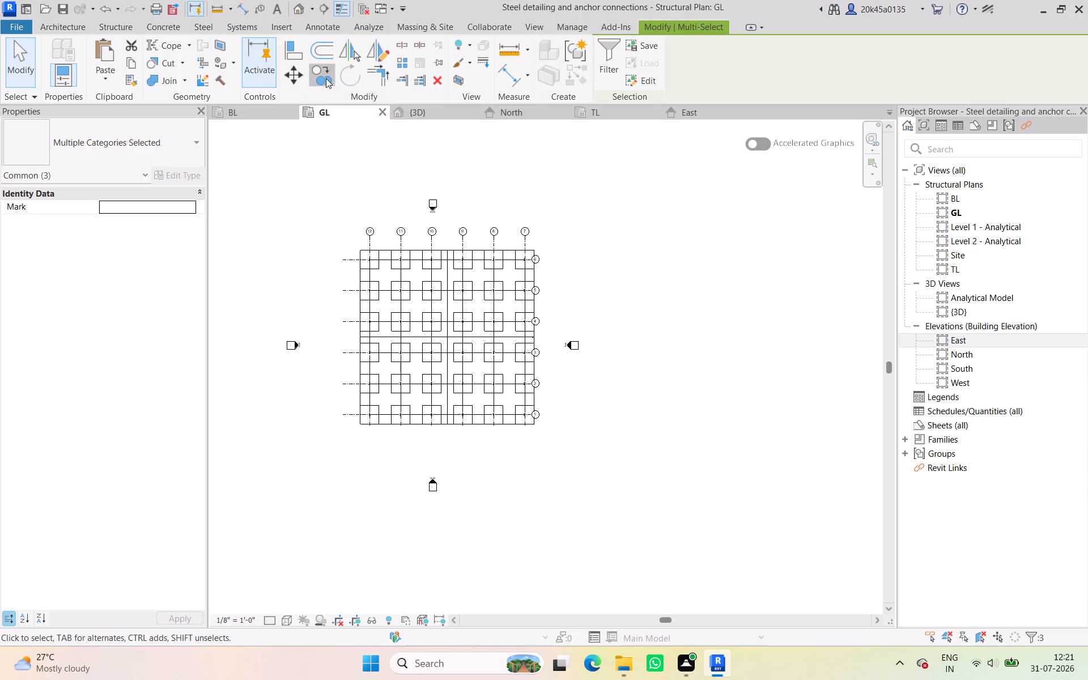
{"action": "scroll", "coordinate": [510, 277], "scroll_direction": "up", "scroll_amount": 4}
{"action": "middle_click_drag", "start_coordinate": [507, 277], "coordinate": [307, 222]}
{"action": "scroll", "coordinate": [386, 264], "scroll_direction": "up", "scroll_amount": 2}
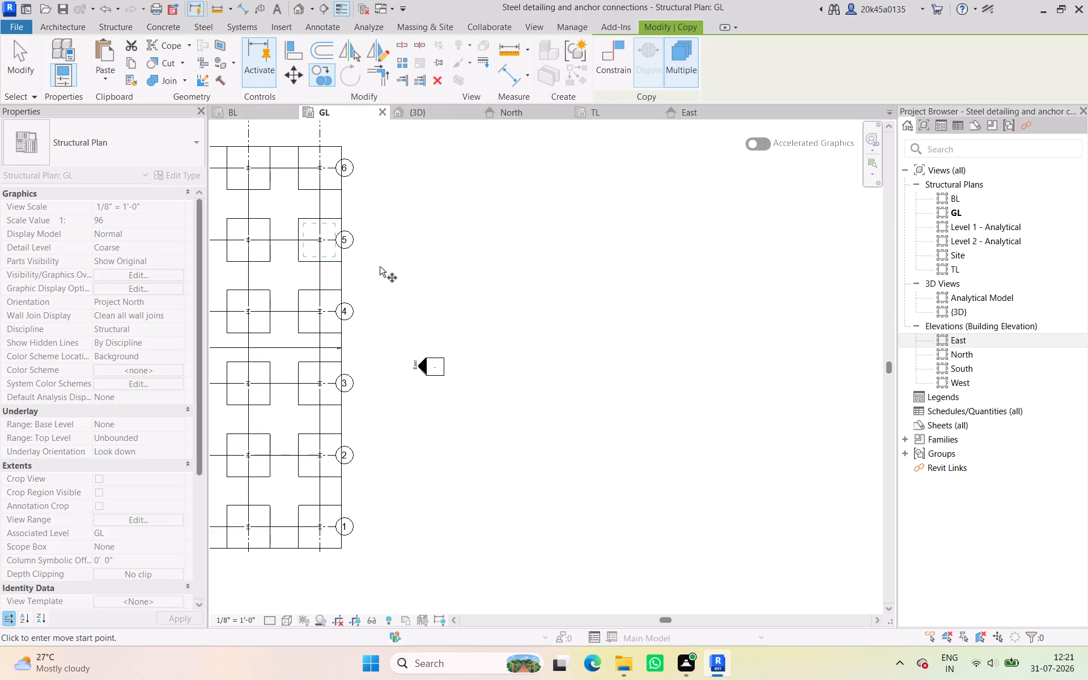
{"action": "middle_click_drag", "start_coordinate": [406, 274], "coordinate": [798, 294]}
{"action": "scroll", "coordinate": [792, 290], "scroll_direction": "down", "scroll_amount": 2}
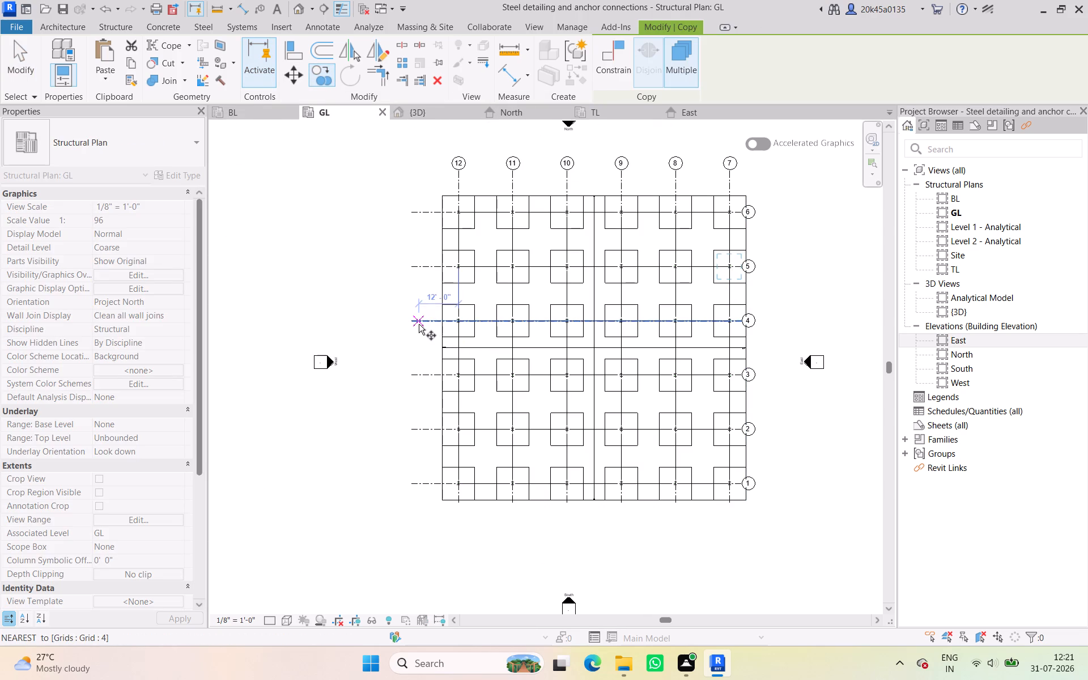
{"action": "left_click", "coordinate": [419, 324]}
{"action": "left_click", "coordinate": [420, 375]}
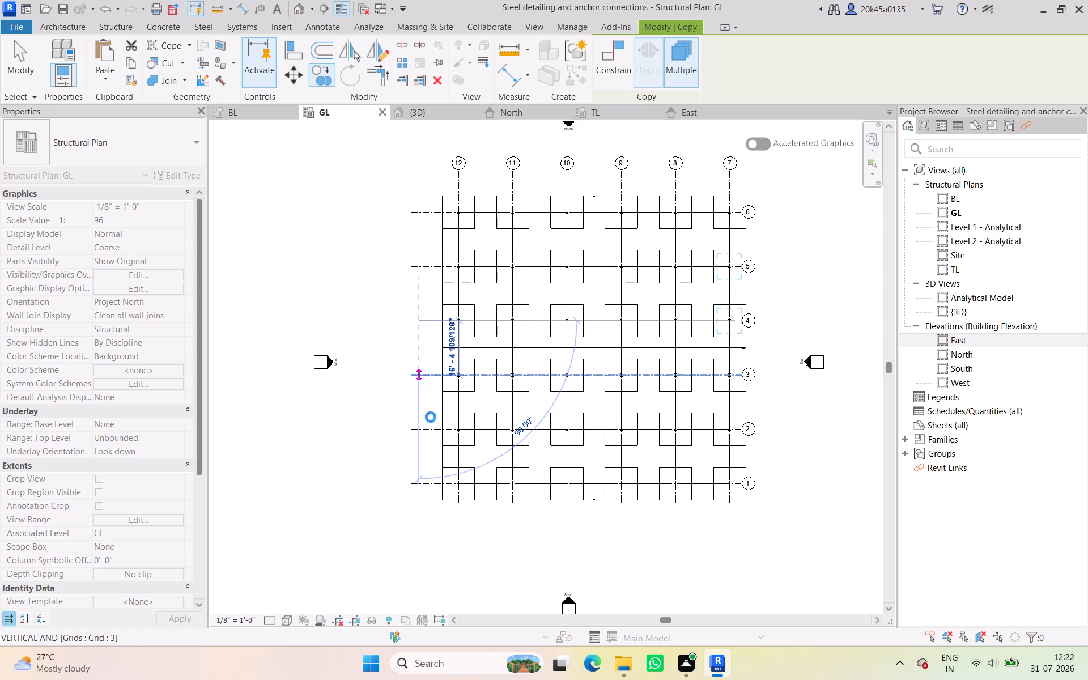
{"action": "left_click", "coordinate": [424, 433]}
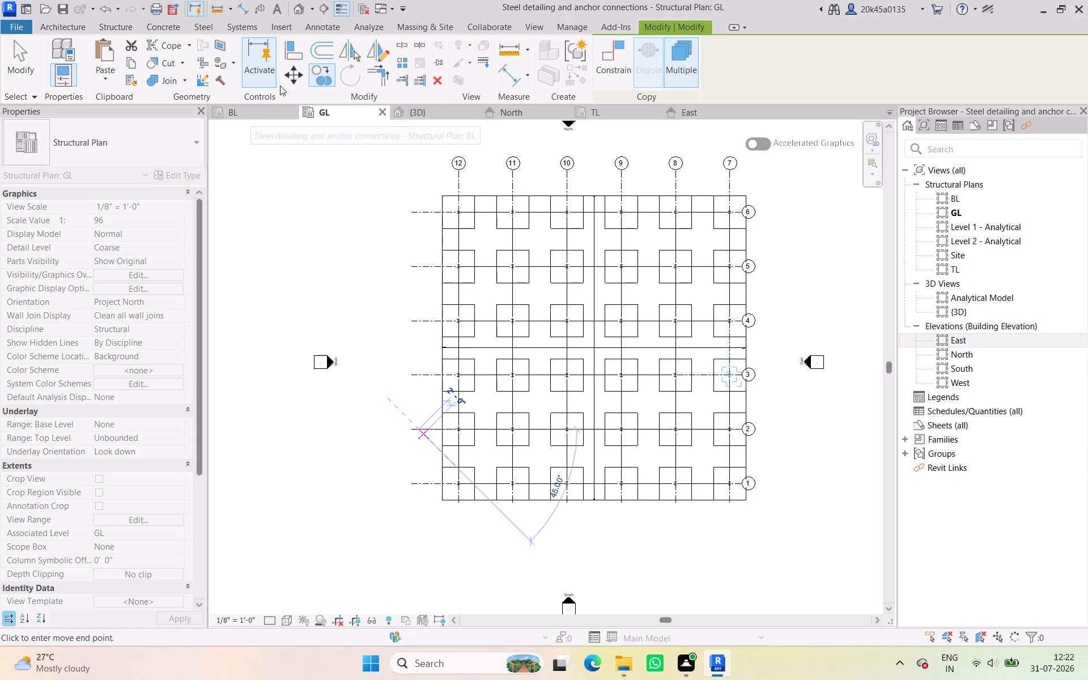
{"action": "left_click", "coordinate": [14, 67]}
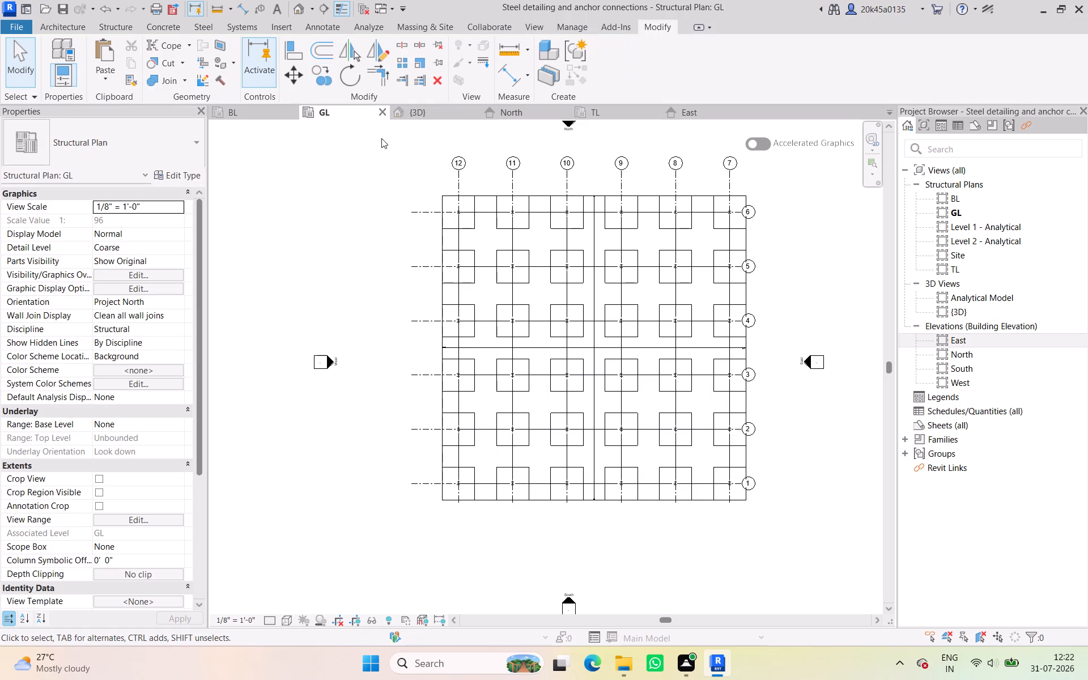
Check the copied connections in 3D at the base joints of the edge columns on grids 4, 3 and 2.
{"action": "left_click", "coordinate": [430, 114]}
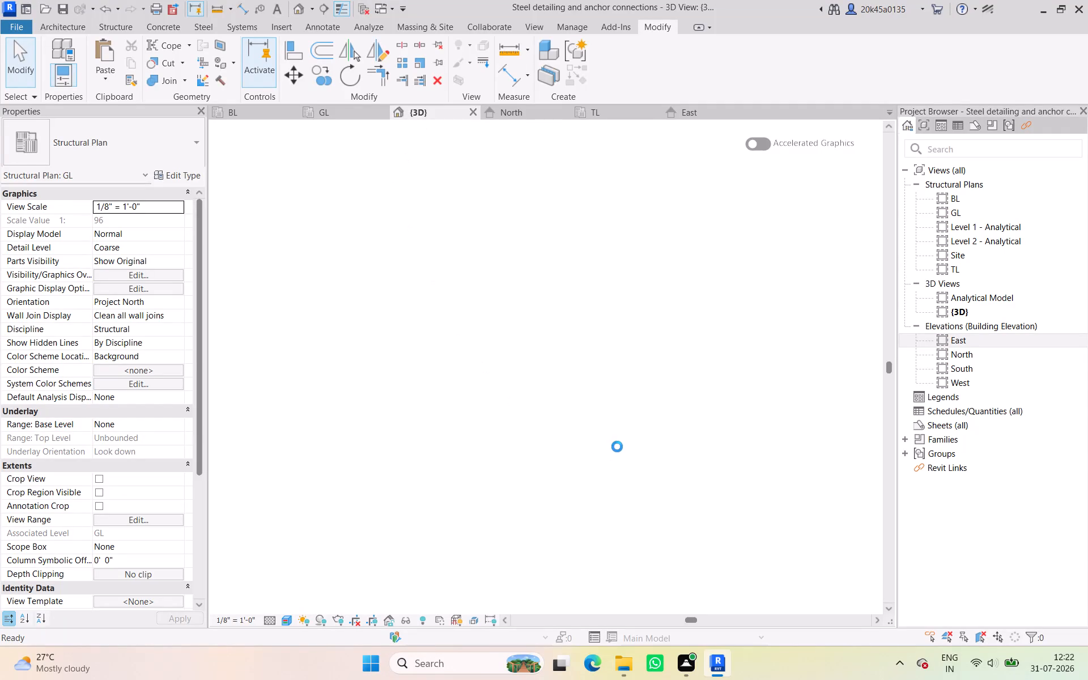
{"action": "scroll", "coordinate": [496, 446], "scroll_direction": "down", "scroll_amount": 7}
{"action": "middle_click_drag", "start_coordinate": [498, 445], "coordinate": [775, 395]}
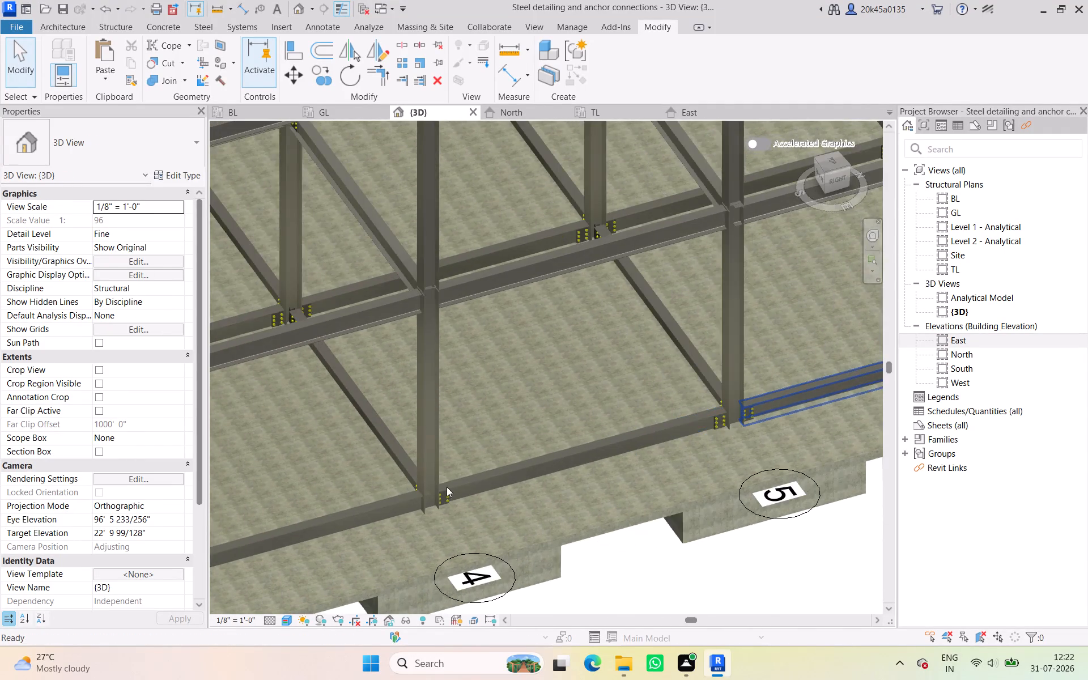
{"action": "middle_click_drag", "start_coordinate": [436, 490], "coordinate": [664, 430]}
{"action": "scroll", "coordinate": [665, 436], "scroll_direction": "up", "scroll_amount": 5}
{"action": "middle_click_drag", "start_coordinate": [709, 466], "coordinate": [174, 601]}
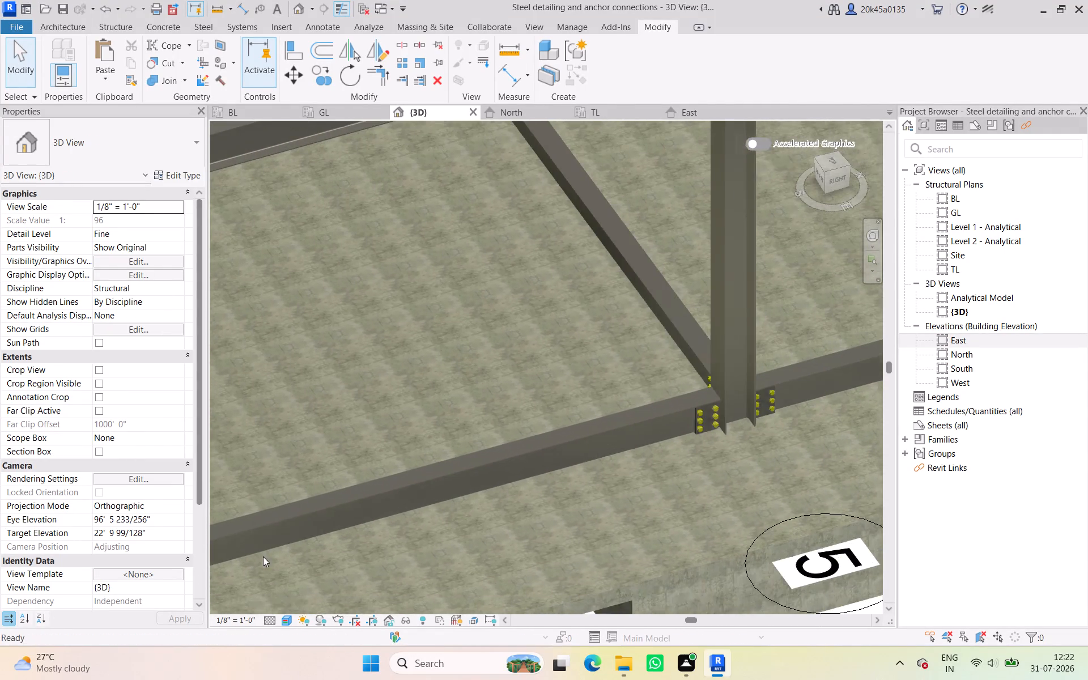
{"action": "scroll", "coordinate": [652, 441], "scroll_direction": "down", "scroll_amount": 3}
{"action": "middle_click_drag", "start_coordinate": [652, 441], "coordinate": [772, 397]}
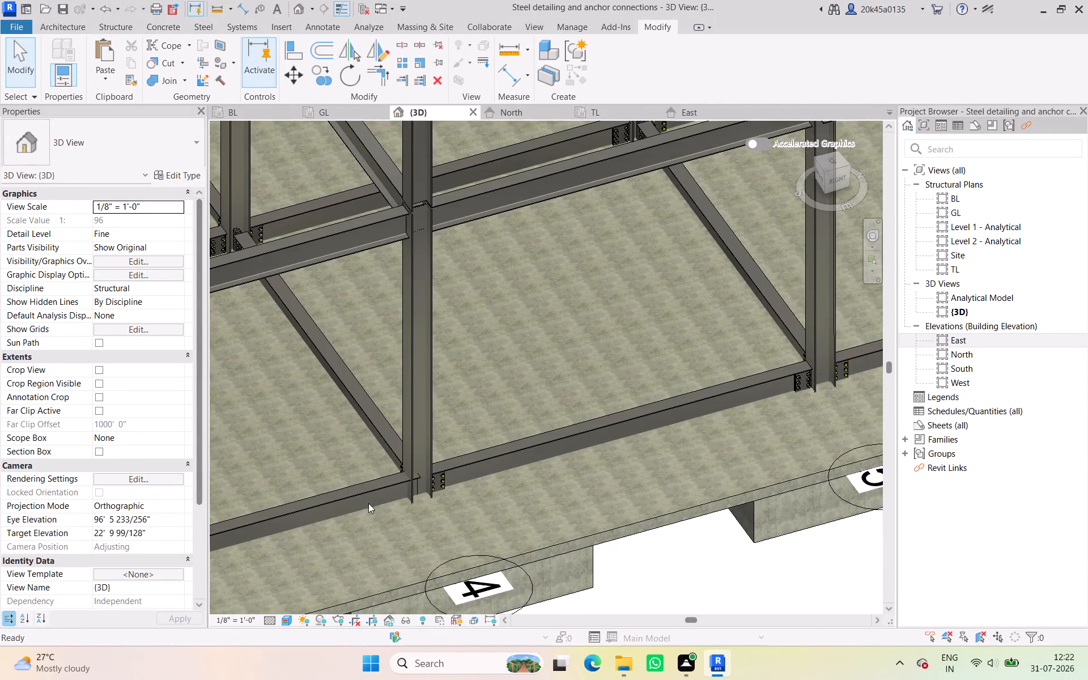
{"action": "middle_click_drag", "start_coordinate": [449, 498], "coordinate": [947, 395]}
{"action": "middle_click_drag", "start_coordinate": [528, 514], "coordinate": [872, 388]}
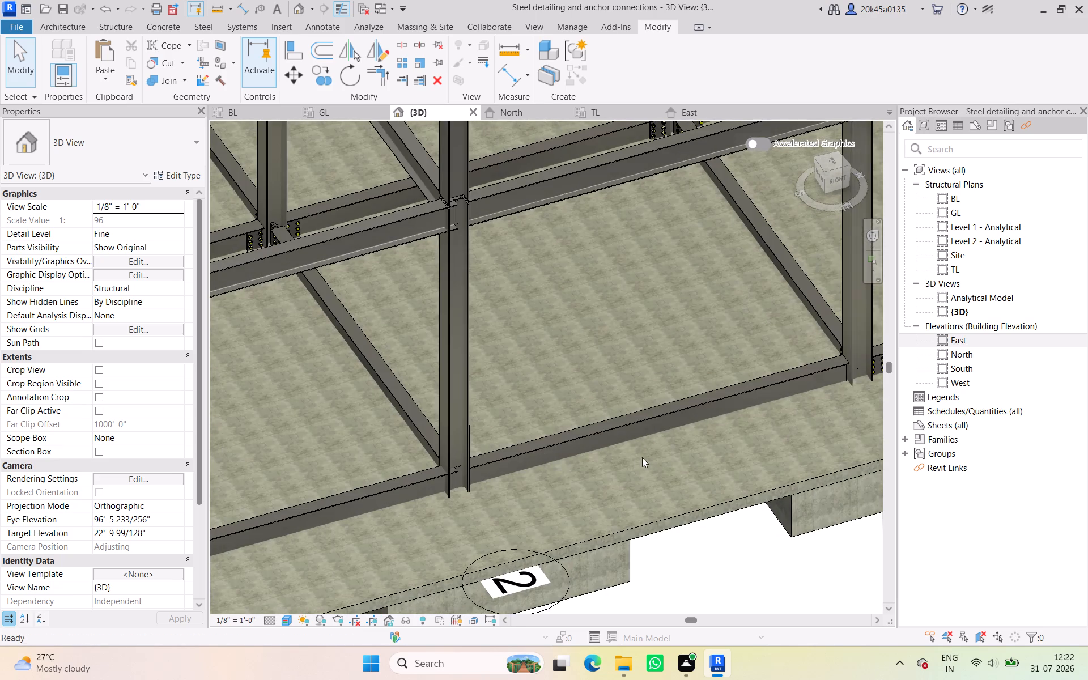
{"action": "scroll", "coordinate": [450, 473], "scroll_direction": "up", "scroll_amount": 2}
{"action": "middle_click_drag", "start_coordinate": [452, 474], "coordinate": [801, 422]}
{"action": "scroll", "coordinate": [626, 477], "scroll_direction": "down", "scroll_amount": 1}
{"action": "middle_click_drag", "start_coordinate": [624, 477], "coordinate": [329, 516]}
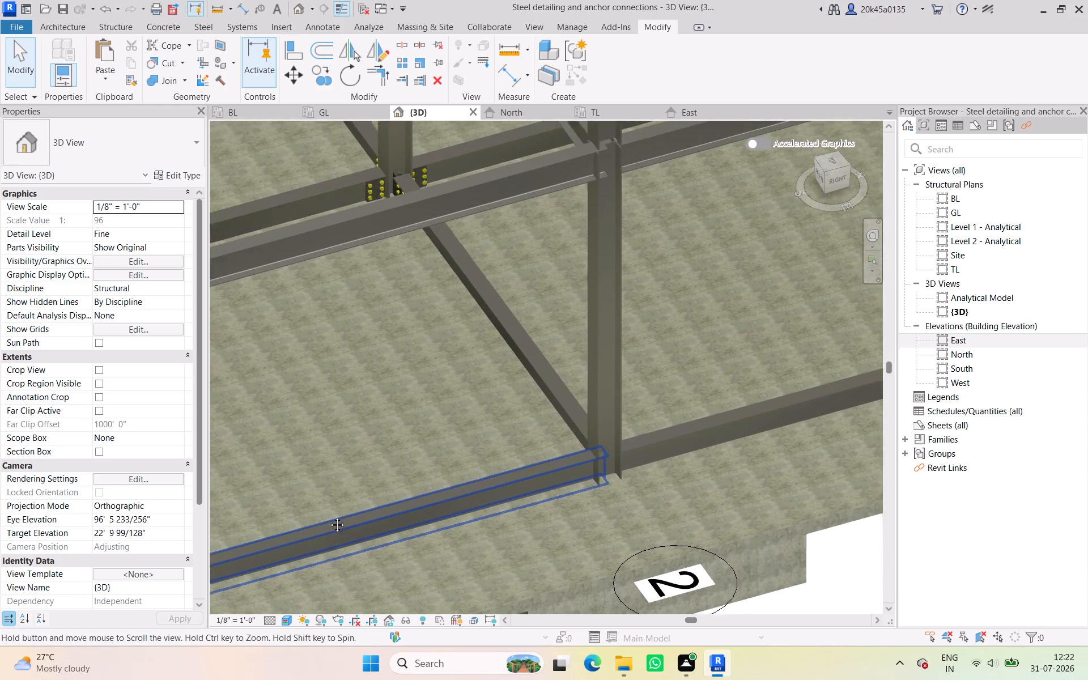
{"action": "middle_click_drag", "start_coordinate": [329, 516], "coordinate": [295, 521]}
{"action": "scroll", "coordinate": [575, 480], "scroll_direction": "down", "scroll_amount": 2}
{"action": "middle_click_drag", "start_coordinate": [577, 486], "coordinate": [512, 505]}
{"action": "scroll", "coordinate": [490, 491], "scroll_direction": "down", "scroll_amount": 2}
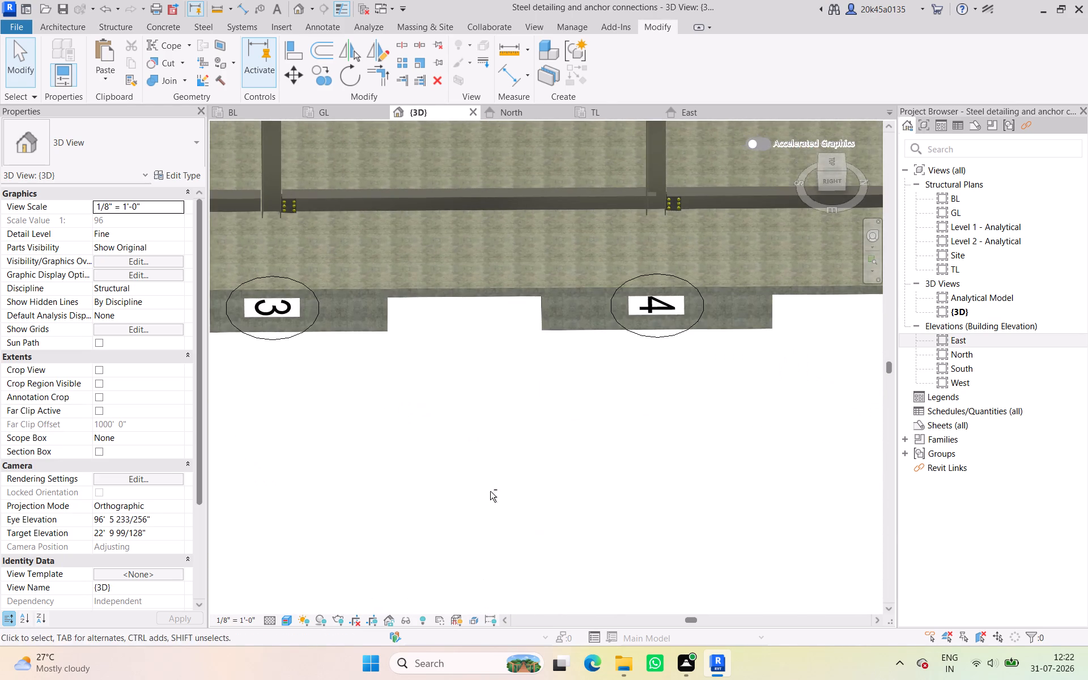
{"action": "middle_click_drag", "start_coordinate": [490, 491], "coordinate": [744, 615]}
{"action": "middle_click_drag", "start_coordinate": [412, 469], "coordinate": [354, 467], "text": "shift"}
{"action": "scroll", "coordinate": [354, 467], "scroll_direction": "down", "scroll_amount": 2}
{"action": "middle_click_drag", "start_coordinate": [359, 469], "coordinate": [494, 615]}
{"action": "scroll", "coordinate": [437, 499], "scroll_direction": "down", "scroll_amount": 1}
{"action": "middle_click_drag", "start_coordinate": [442, 505], "coordinate": [481, 533]}
{"action": "scroll", "coordinate": [499, 513], "scroll_direction": "down", "scroll_amount": 3}
{"action": "middle_click_drag", "start_coordinate": [492, 508], "coordinate": [381, 507]}
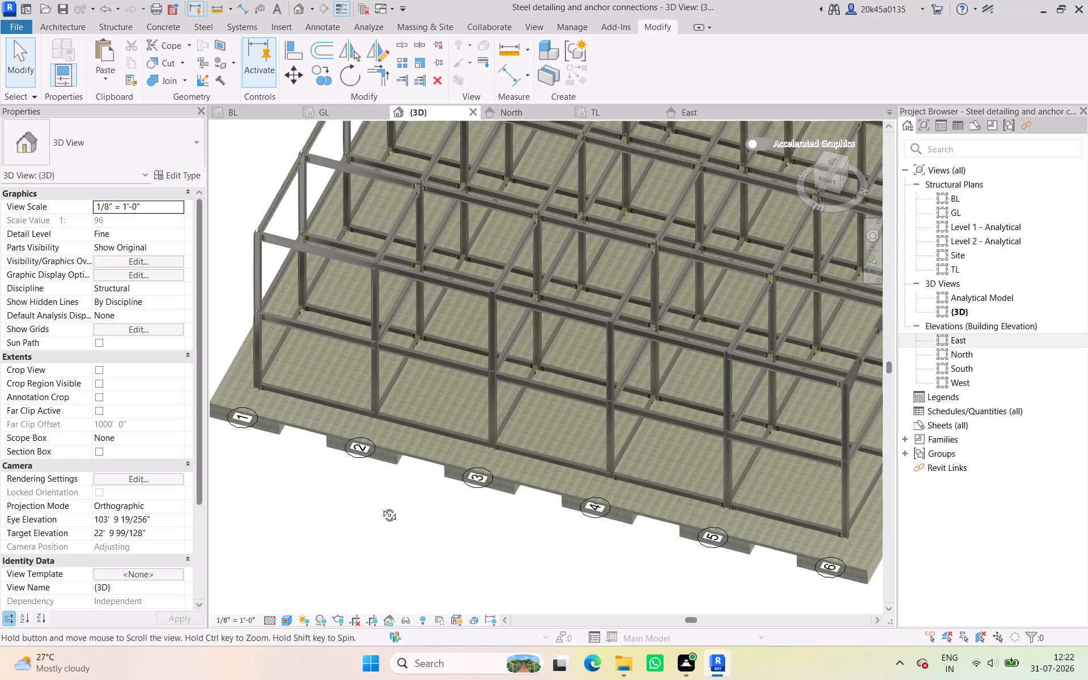
{"action": "middle_click_drag", "start_coordinate": [381, 507], "coordinate": [375, 507]}
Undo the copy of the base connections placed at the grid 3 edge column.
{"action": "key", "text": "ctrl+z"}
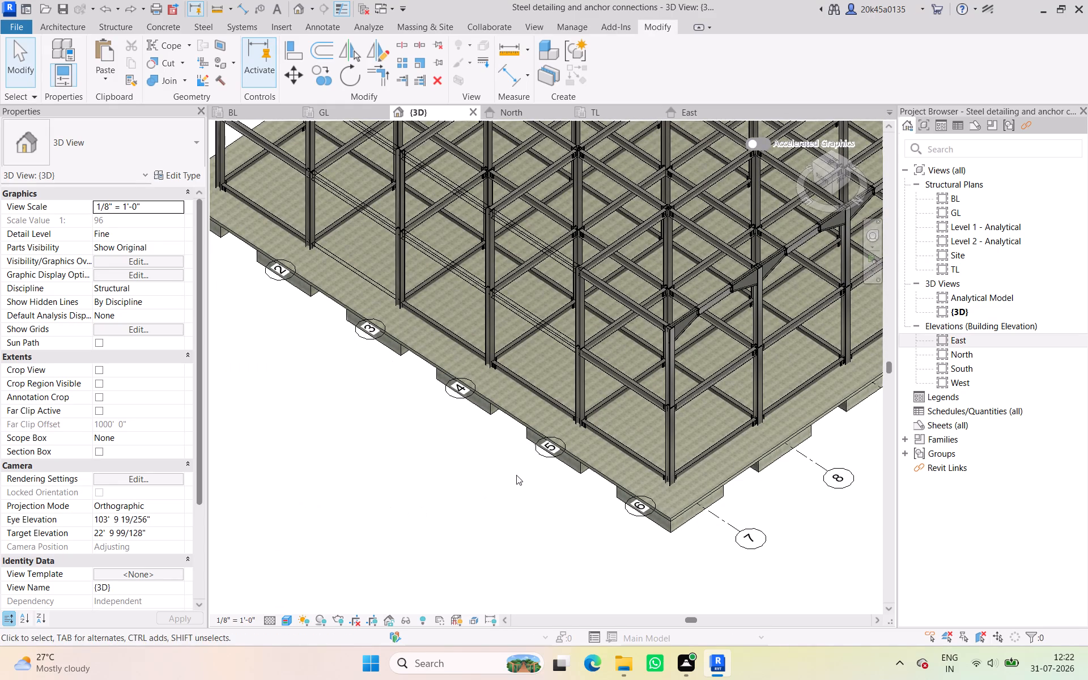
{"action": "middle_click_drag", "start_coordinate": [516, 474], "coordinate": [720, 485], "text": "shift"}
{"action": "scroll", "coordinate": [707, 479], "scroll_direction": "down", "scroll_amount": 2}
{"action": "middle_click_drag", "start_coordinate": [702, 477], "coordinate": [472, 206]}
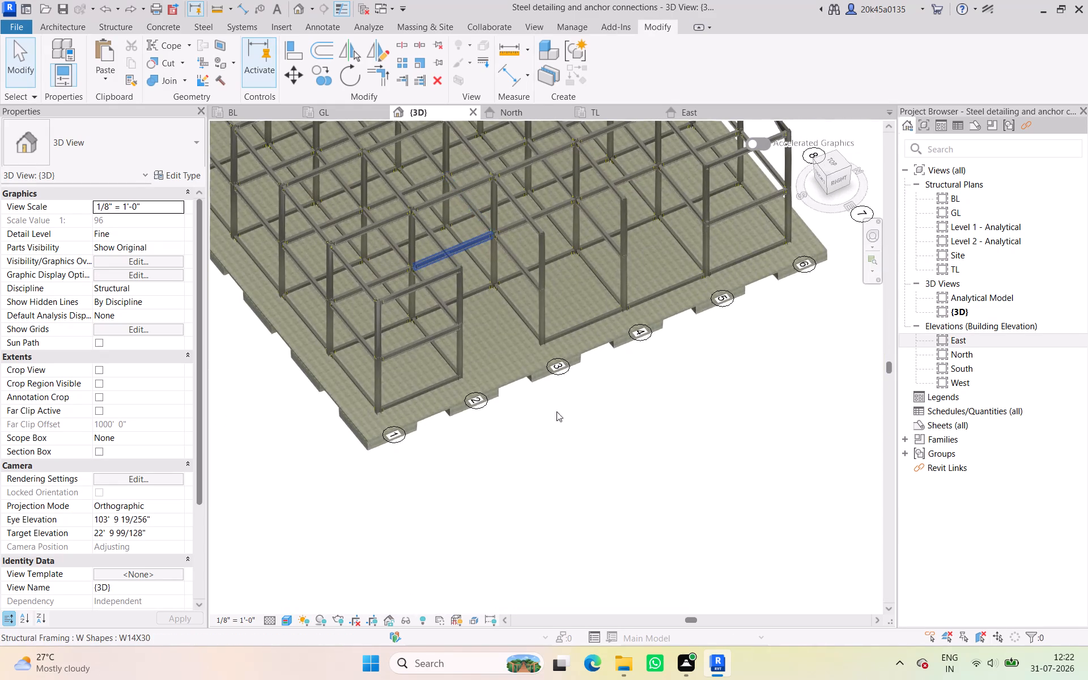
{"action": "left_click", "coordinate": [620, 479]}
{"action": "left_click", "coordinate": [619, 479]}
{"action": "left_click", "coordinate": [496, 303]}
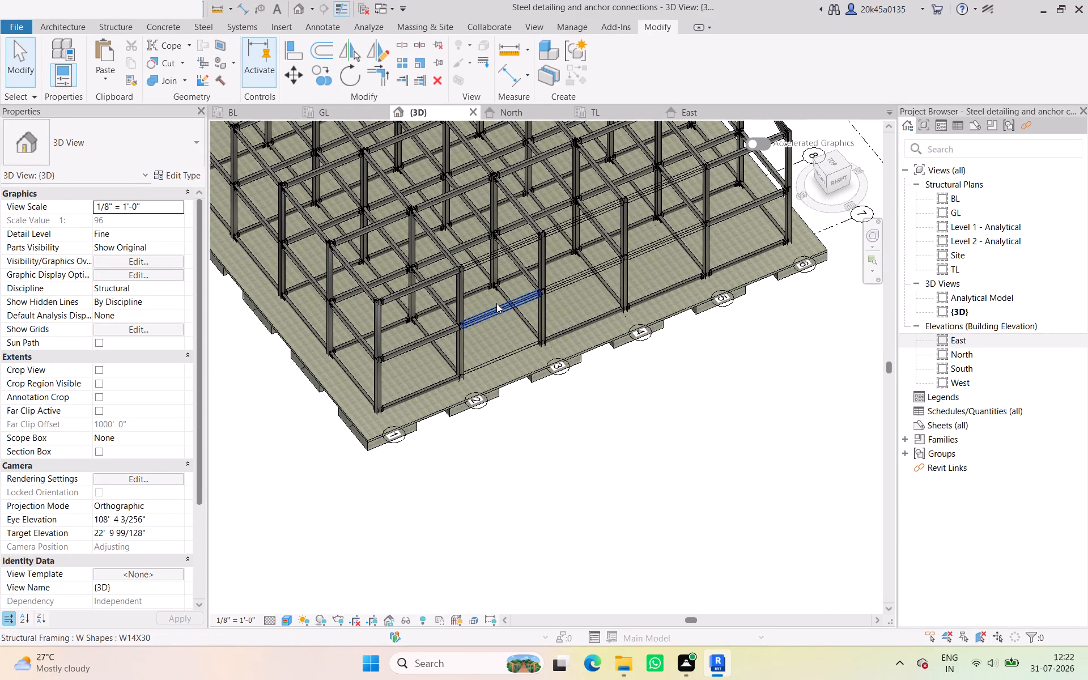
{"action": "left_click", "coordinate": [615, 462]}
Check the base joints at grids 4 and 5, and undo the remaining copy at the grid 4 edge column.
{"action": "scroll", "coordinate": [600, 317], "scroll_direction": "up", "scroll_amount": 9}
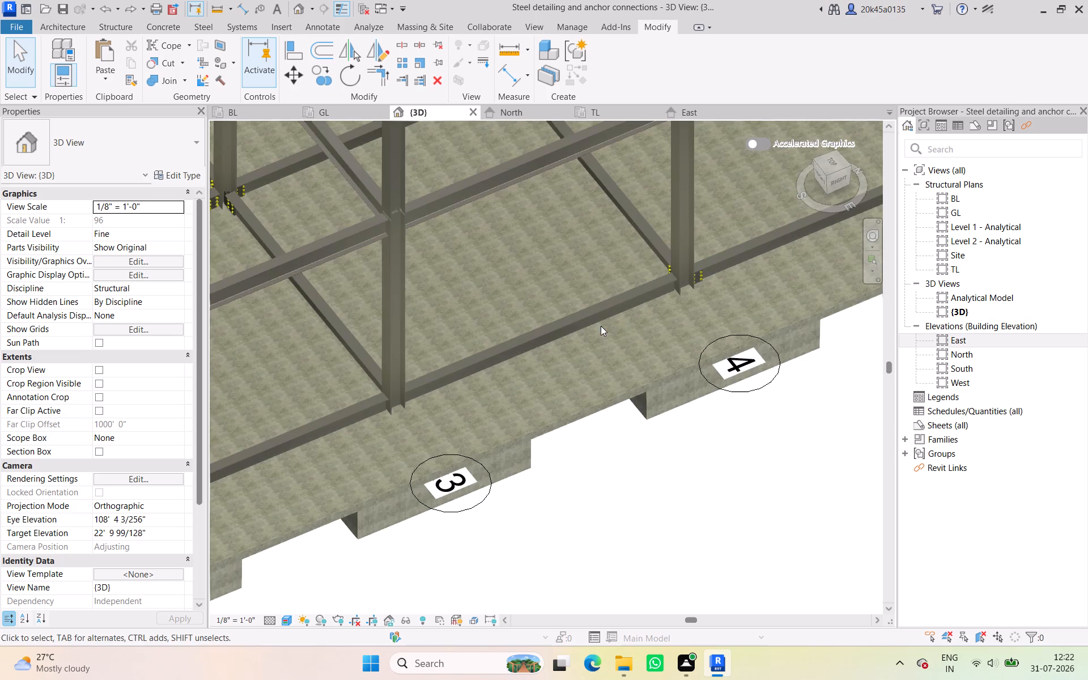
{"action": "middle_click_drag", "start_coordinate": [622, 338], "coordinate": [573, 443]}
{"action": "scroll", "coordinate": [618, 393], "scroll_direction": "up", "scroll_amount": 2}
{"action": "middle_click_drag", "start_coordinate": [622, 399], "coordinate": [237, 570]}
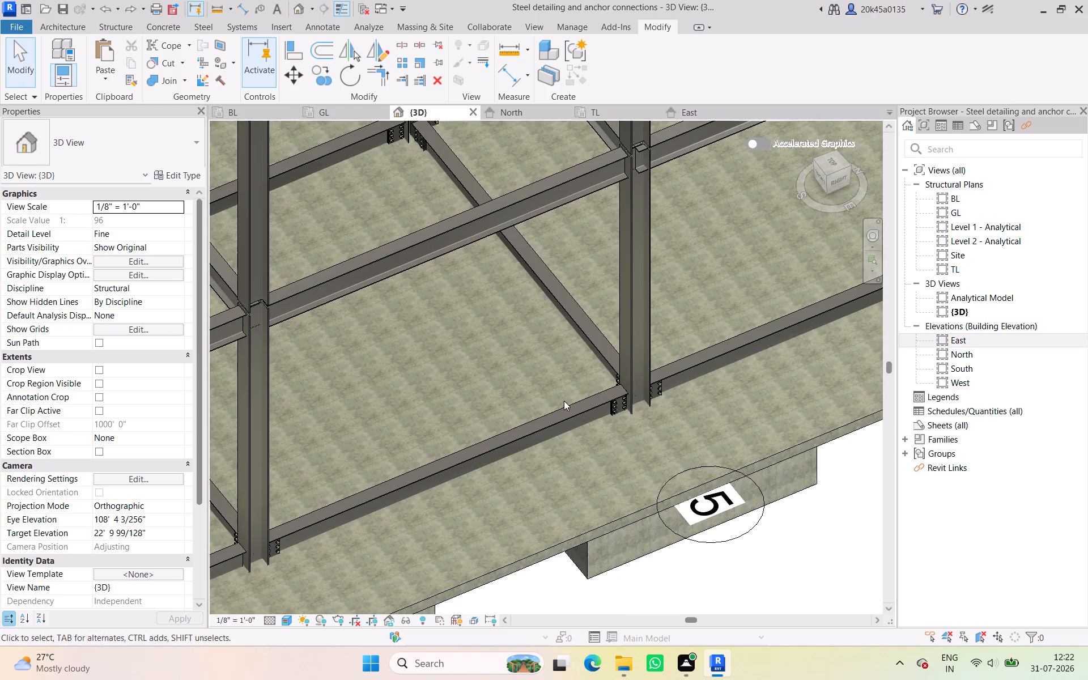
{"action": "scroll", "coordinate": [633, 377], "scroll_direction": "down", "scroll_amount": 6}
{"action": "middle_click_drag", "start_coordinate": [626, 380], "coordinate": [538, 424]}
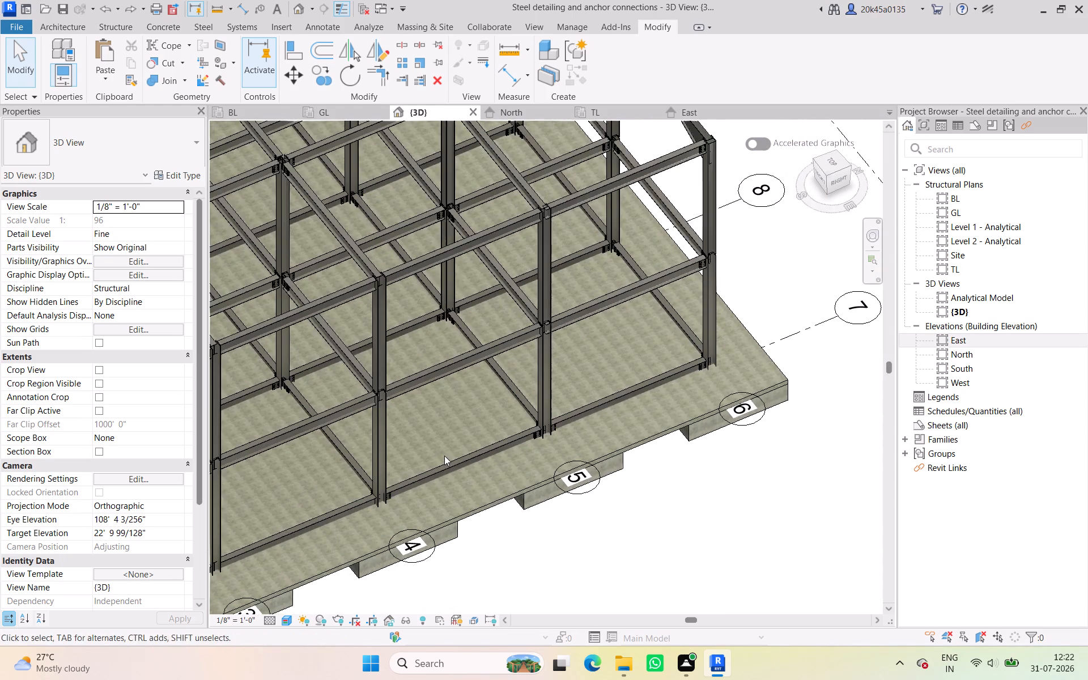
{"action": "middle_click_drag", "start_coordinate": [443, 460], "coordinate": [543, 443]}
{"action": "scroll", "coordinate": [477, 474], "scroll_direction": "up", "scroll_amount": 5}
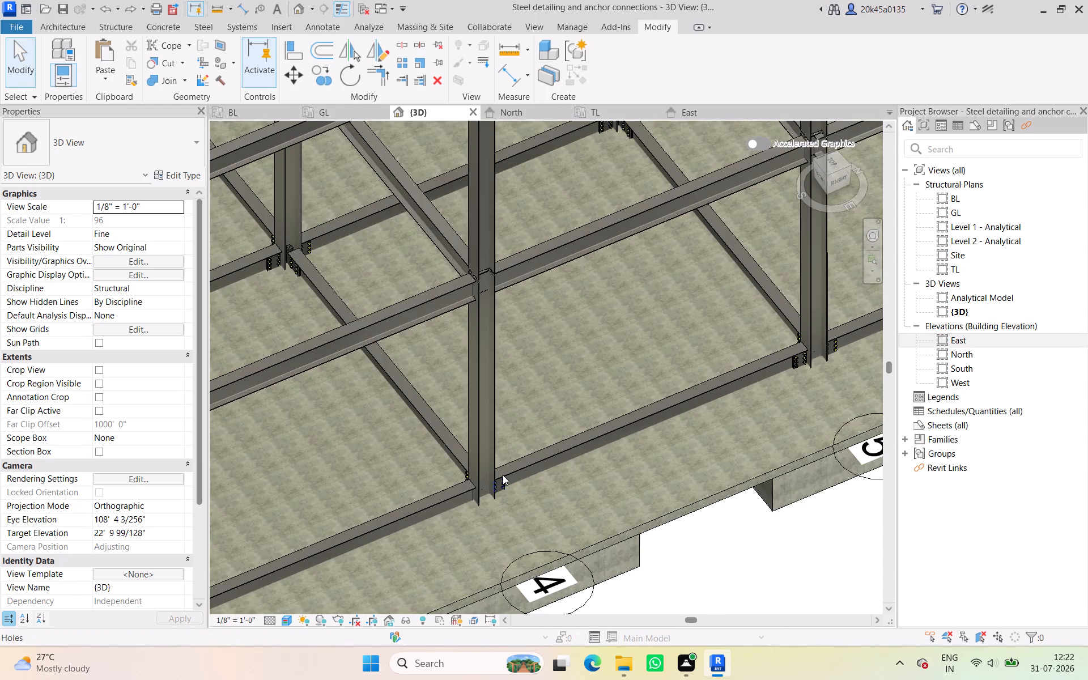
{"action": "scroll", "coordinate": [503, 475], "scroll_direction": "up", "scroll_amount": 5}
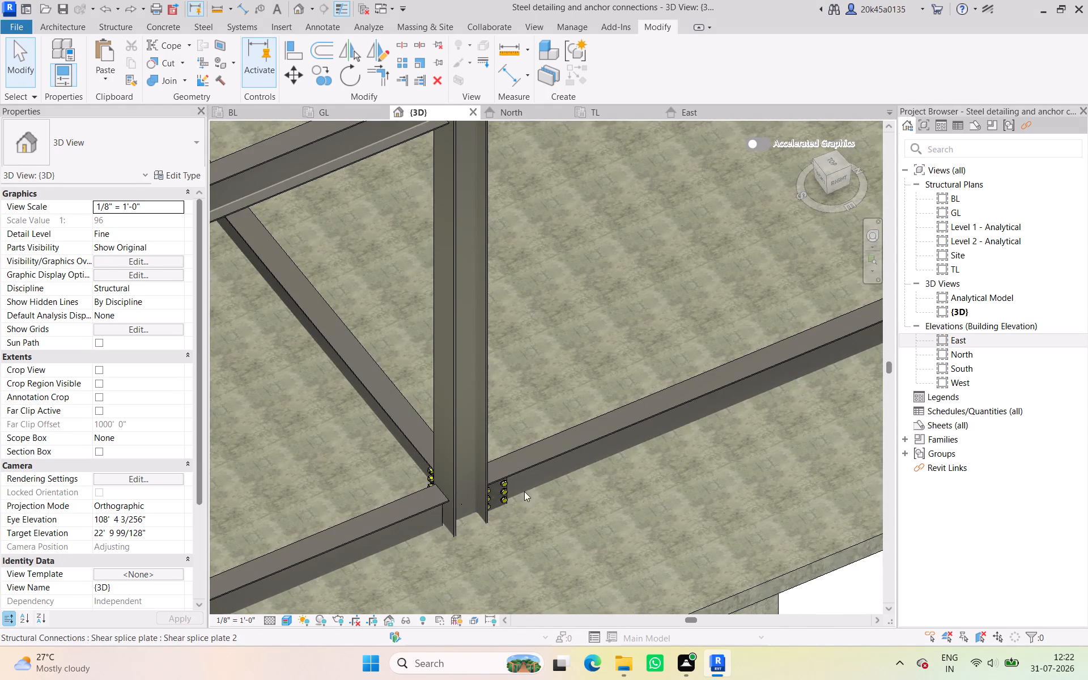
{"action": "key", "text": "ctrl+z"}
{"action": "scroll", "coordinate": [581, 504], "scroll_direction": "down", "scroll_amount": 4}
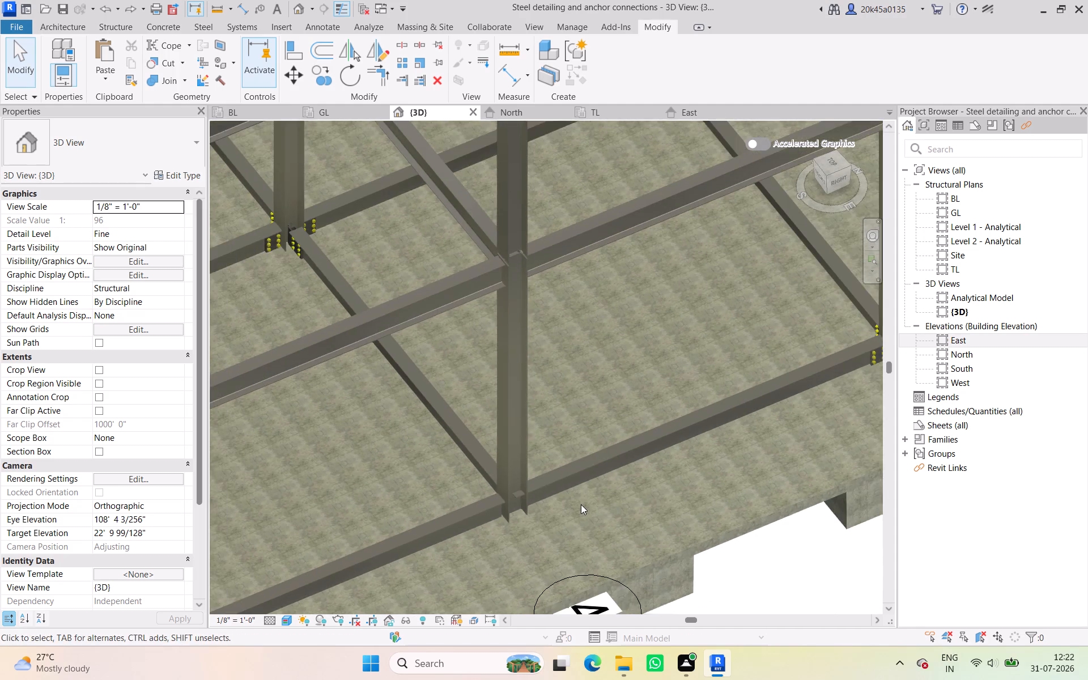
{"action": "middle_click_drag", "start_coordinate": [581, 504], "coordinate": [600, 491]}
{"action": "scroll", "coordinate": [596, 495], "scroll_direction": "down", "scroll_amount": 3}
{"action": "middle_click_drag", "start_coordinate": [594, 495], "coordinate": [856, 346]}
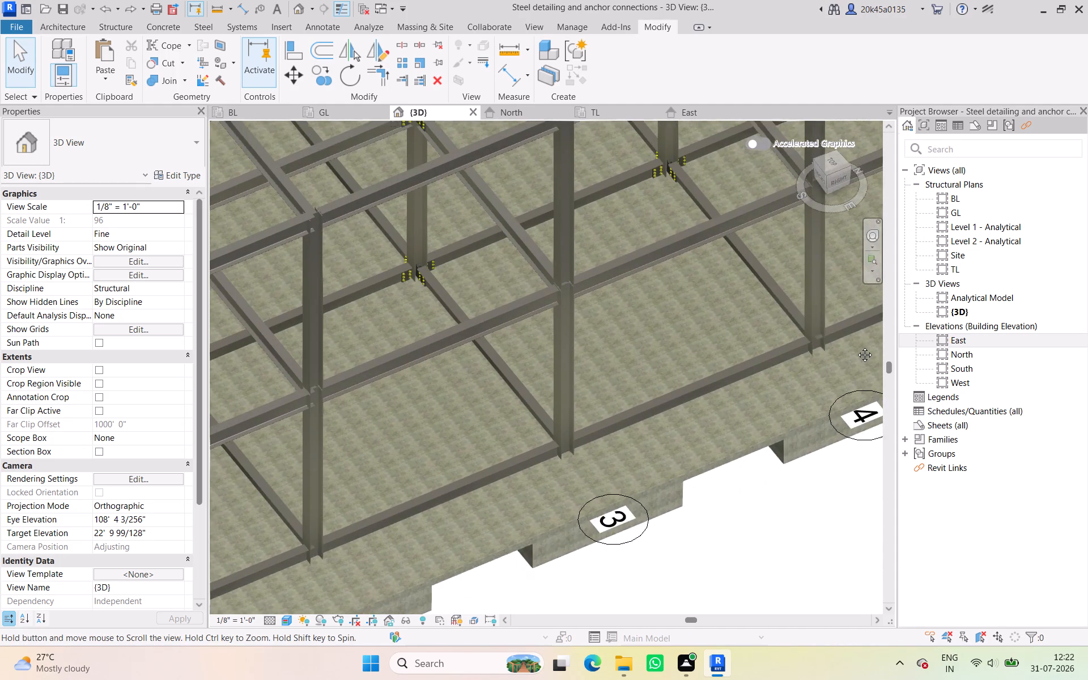
Copy the three shear splice plate connections at the grid 5 edge column's base to grids 4, 3 and 2 in the GL plan.
{"action": "middle_click_drag", "start_coordinate": [856, 346], "coordinate": [194, 619]}
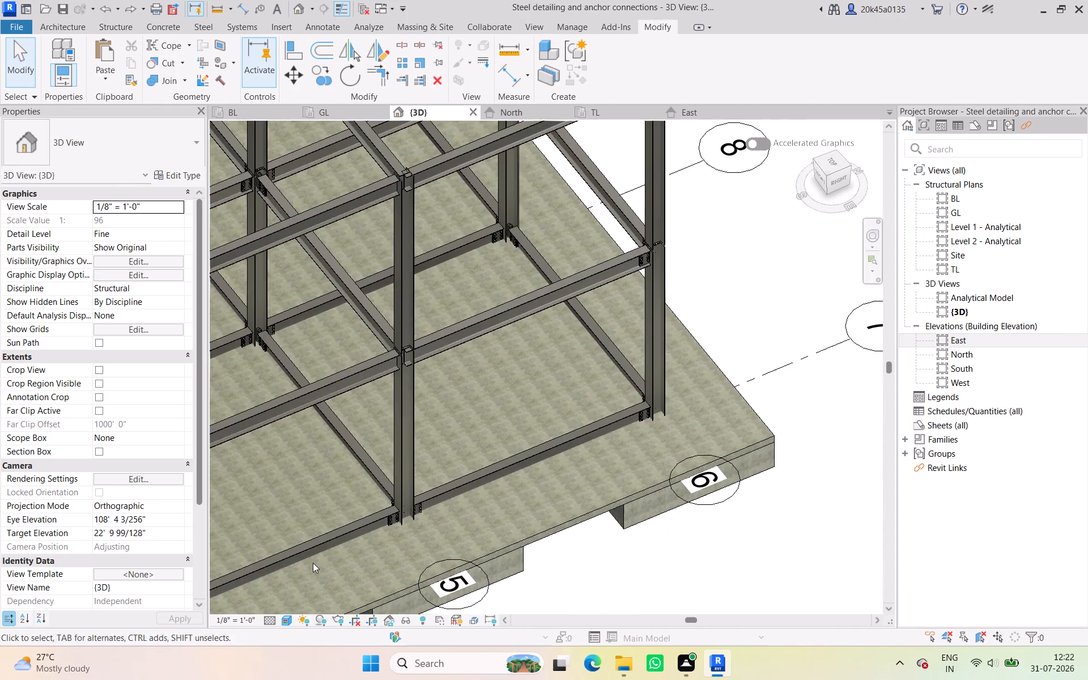
{"action": "scroll", "coordinate": [382, 537], "scroll_direction": "up", "scroll_amount": 9}
{"action": "left_click", "coordinate": [399, 508]}
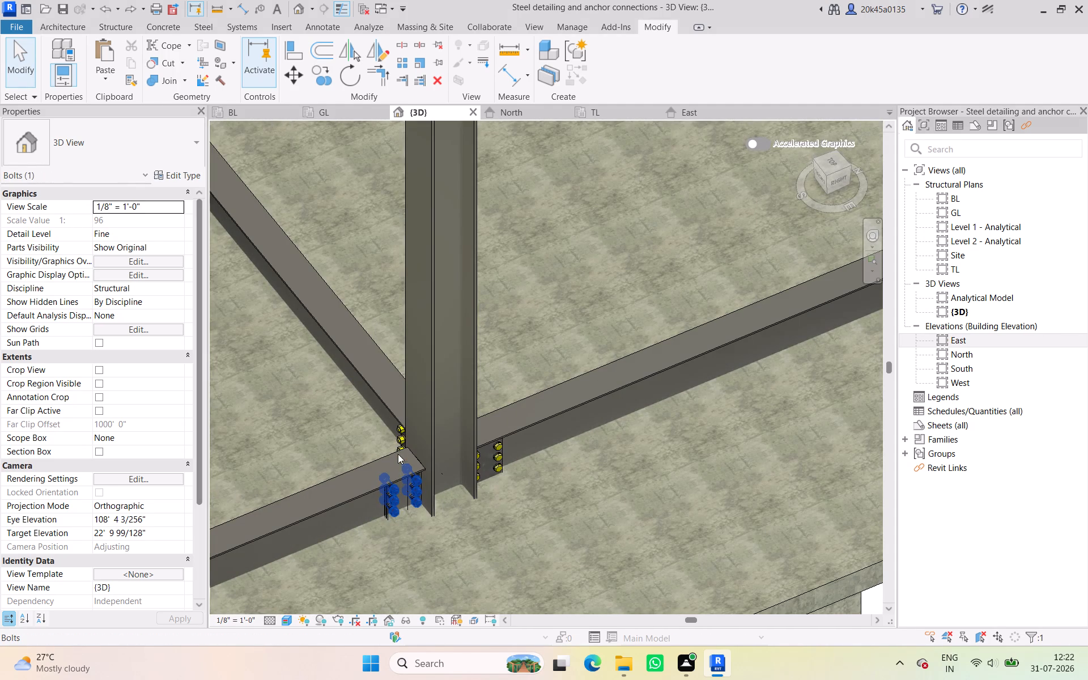
{"action": "left_click", "coordinate": [398, 553]}
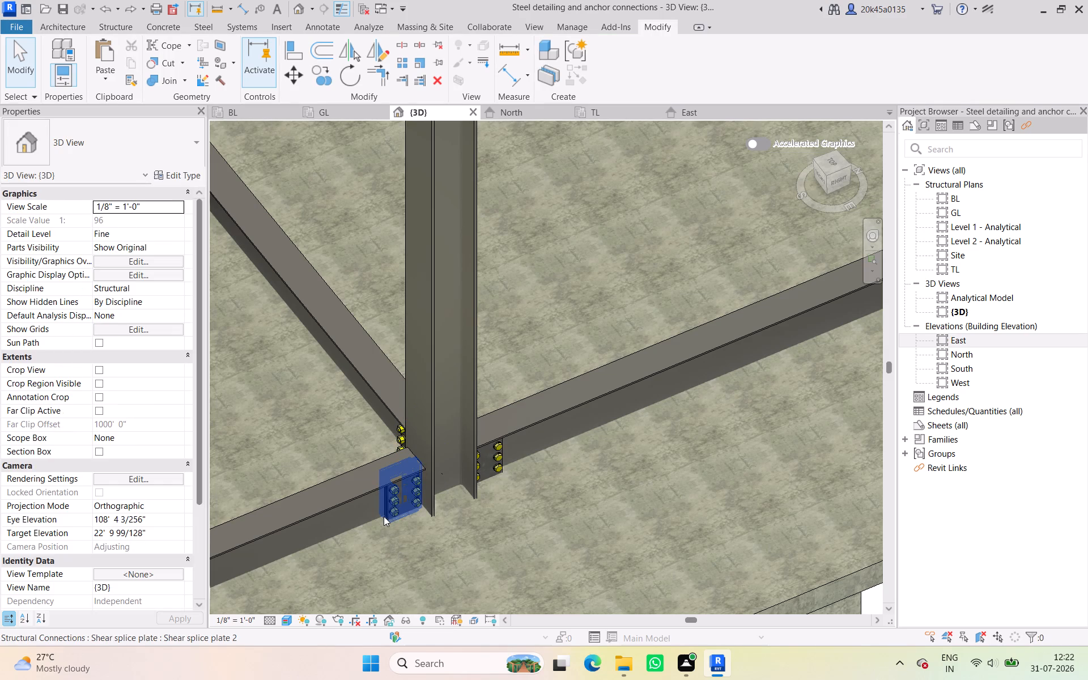
{"action": "left_click", "coordinate": [384, 515]}
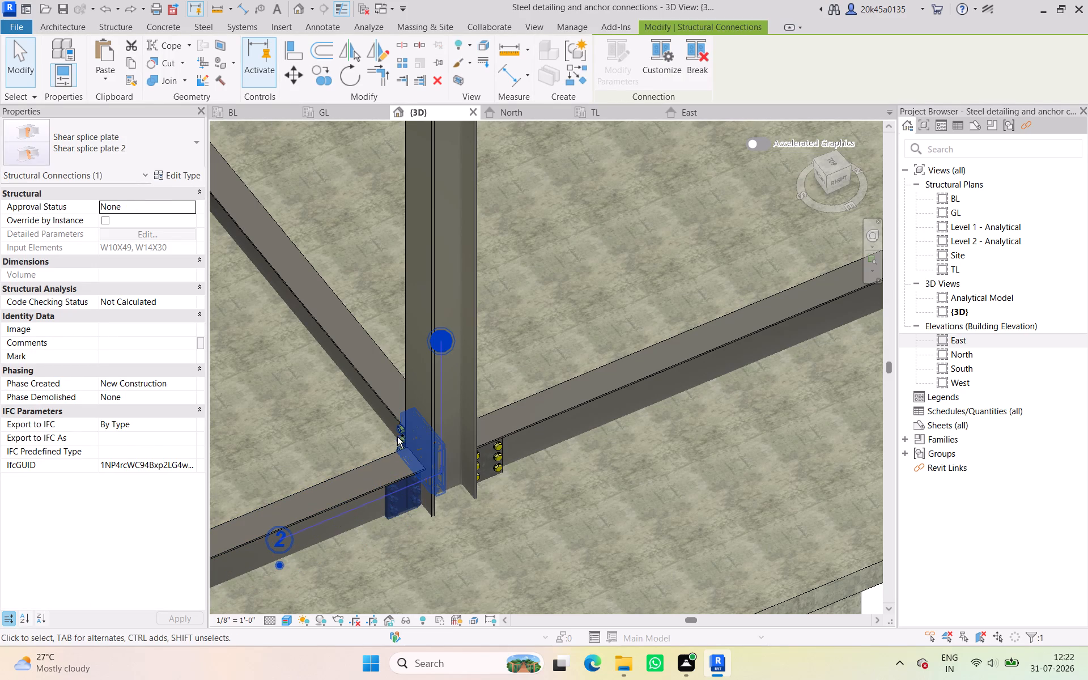
{"action": "left_click", "coordinate": [397, 437], "text": "ctrl"}
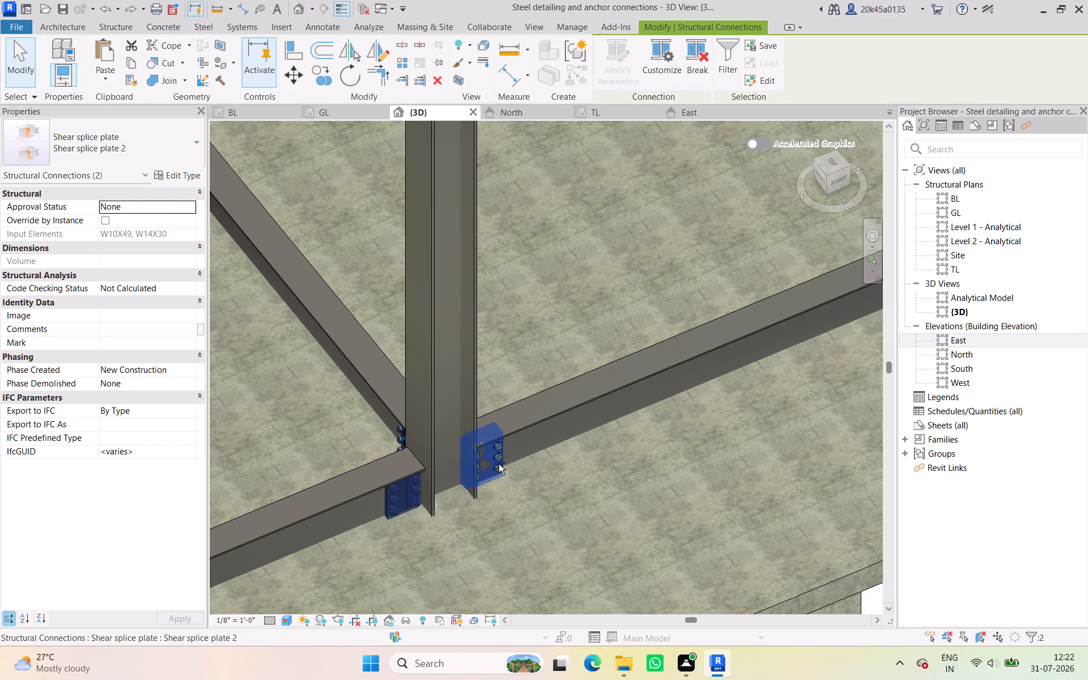
{"action": "left_click", "coordinate": [499, 464], "text": "ctrl"}
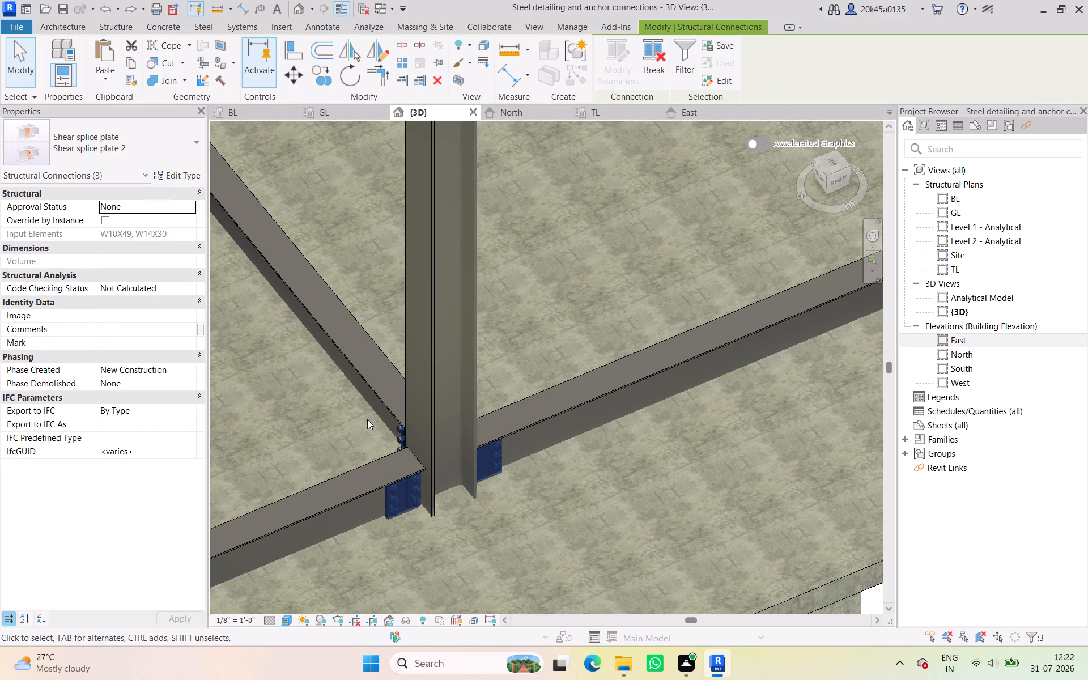
{"action": "left_click", "coordinate": [404, 438], "text": "ctrl"}
{"action": "left_click", "coordinate": [344, 117]}
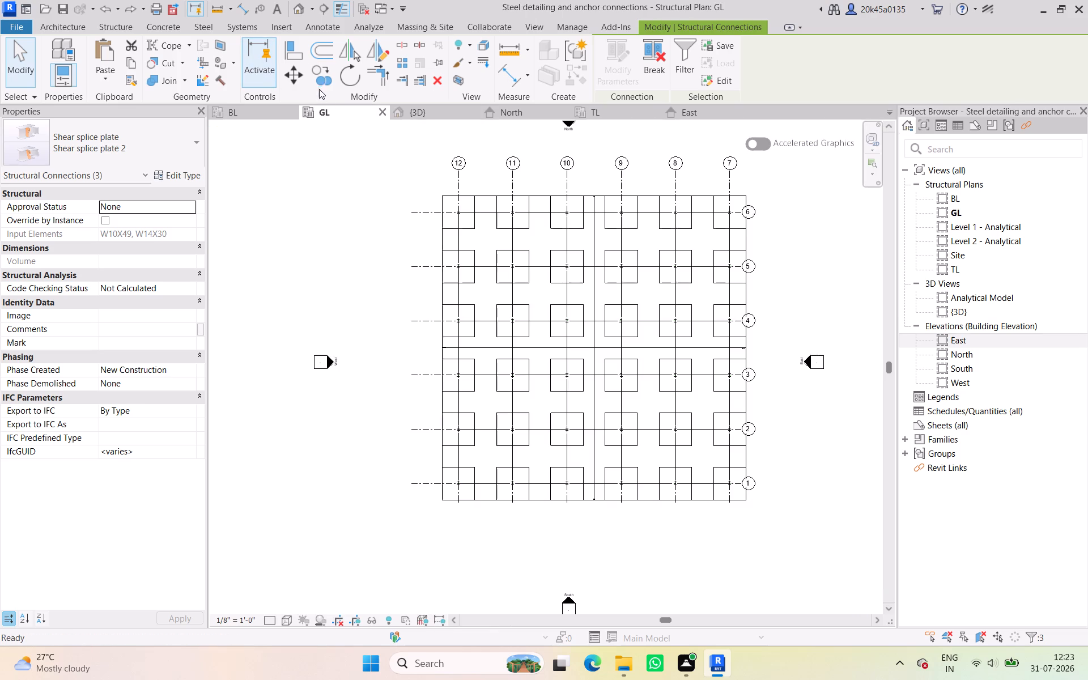
{"action": "left_click", "coordinate": [322, 80]}
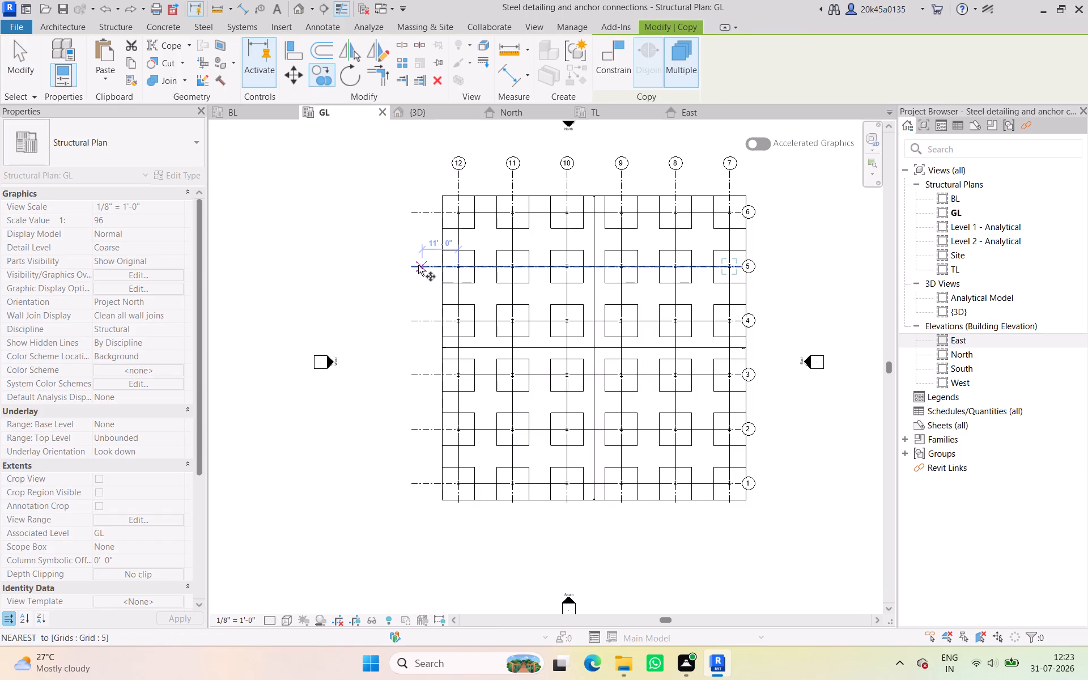
{"action": "left_click", "coordinate": [415, 265]}
{"action": "left_click", "coordinate": [415, 326]}
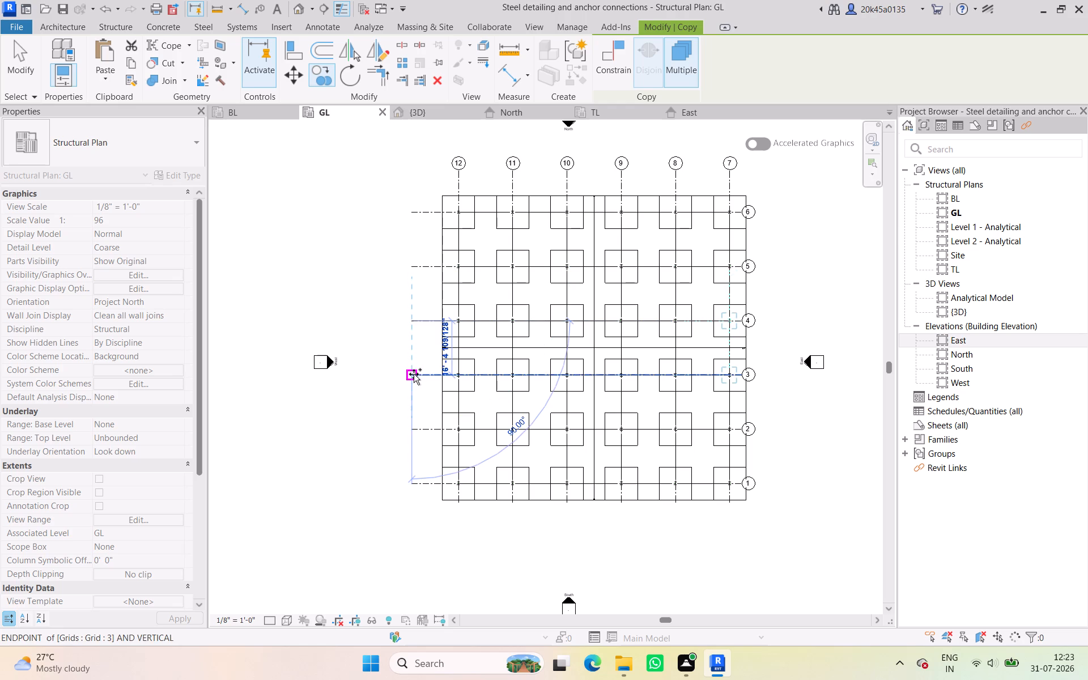
{"action": "left_click", "coordinate": [414, 374]}
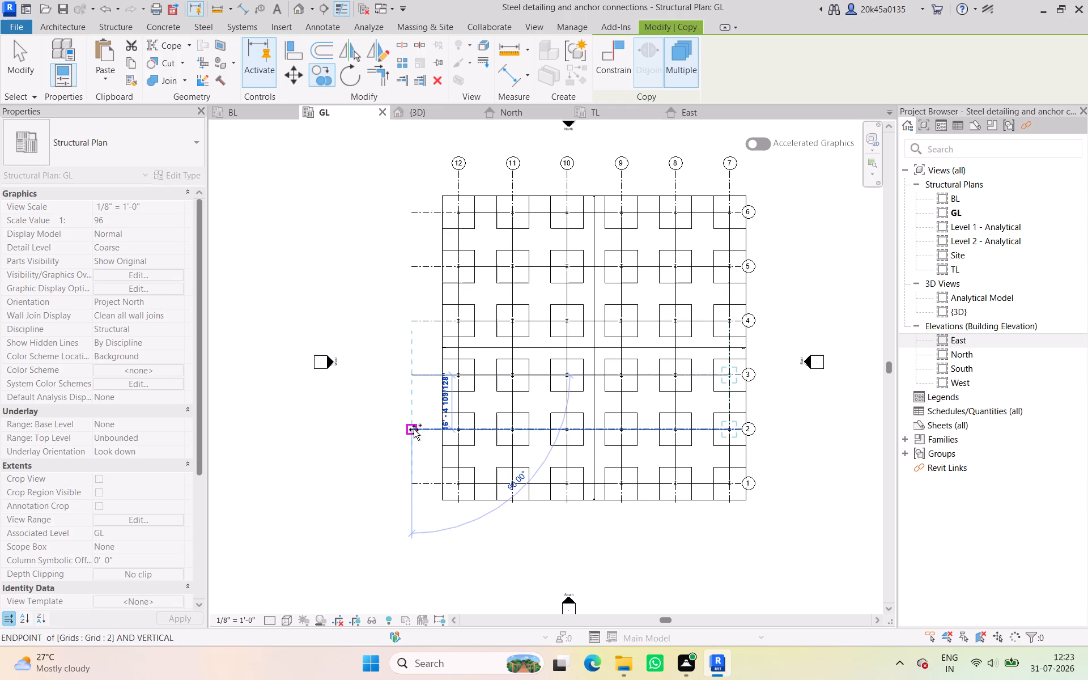
{"action": "left_click", "coordinate": [412, 431]}
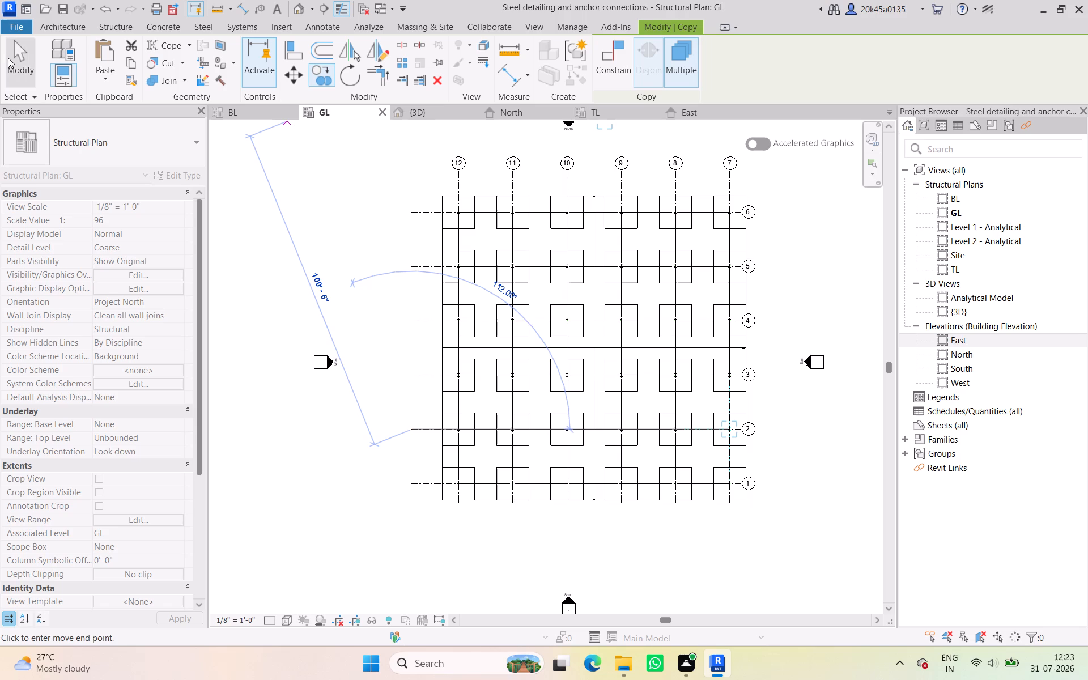
{"action": "left_click_drag", "start_coordinate": [8, 58], "coordinate": [13, 61]}
Check the copied base connections in 3D at the edge columns on grids 4, 3 and 2.
{"action": "left_click", "coordinate": [429, 113]}
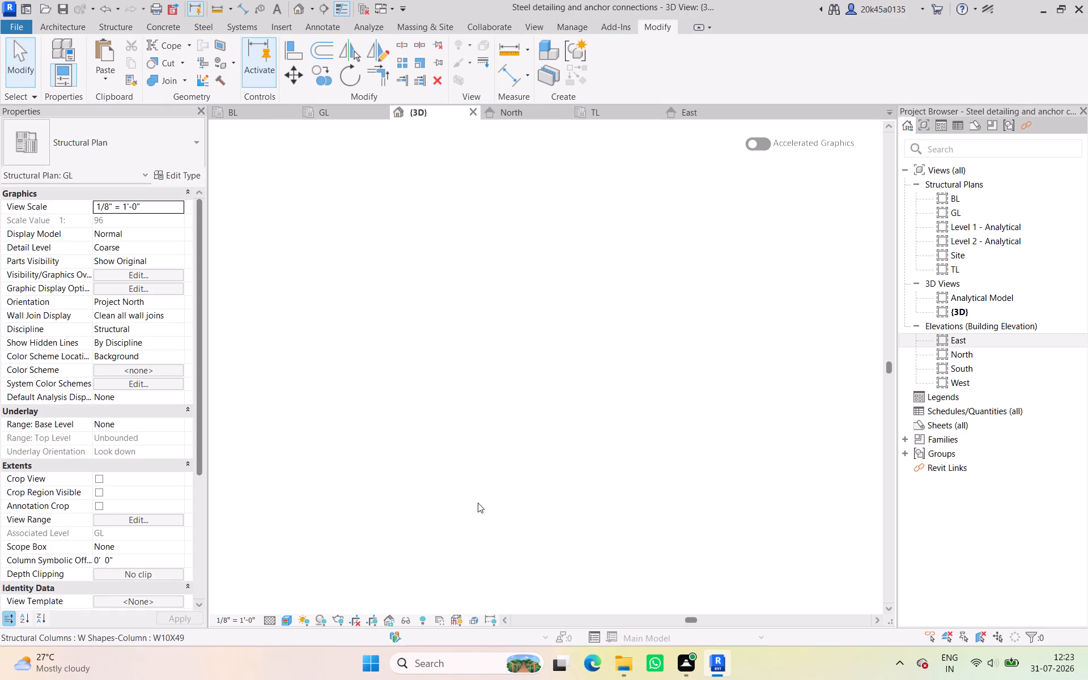
{"action": "scroll", "coordinate": [481, 497], "scroll_direction": "down", "scroll_amount": 4}
{"action": "middle_click_drag", "start_coordinate": [485, 495], "coordinate": [703, 335]}
{"action": "scroll", "coordinate": [527, 423], "scroll_direction": "down", "scroll_amount": 3}
{"action": "middle_click_drag", "start_coordinate": [527, 425], "coordinate": [675, 360]}
{"action": "scroll", "coordinate": [482, 453], "scroll_direction": "down", "scroll_amount": 4}
{"action": "middle_click_drag", "start_coordinate": [490, 449], "coordinate": [647, 365]}
{"action": "scroll", "coordinate": [408, 469], "scroll_direction": "down", "scroll_amount": 2}
{"action": "middle_click_drag", "start_coordinate": [462, 460], "coordinate": [582, 422]}
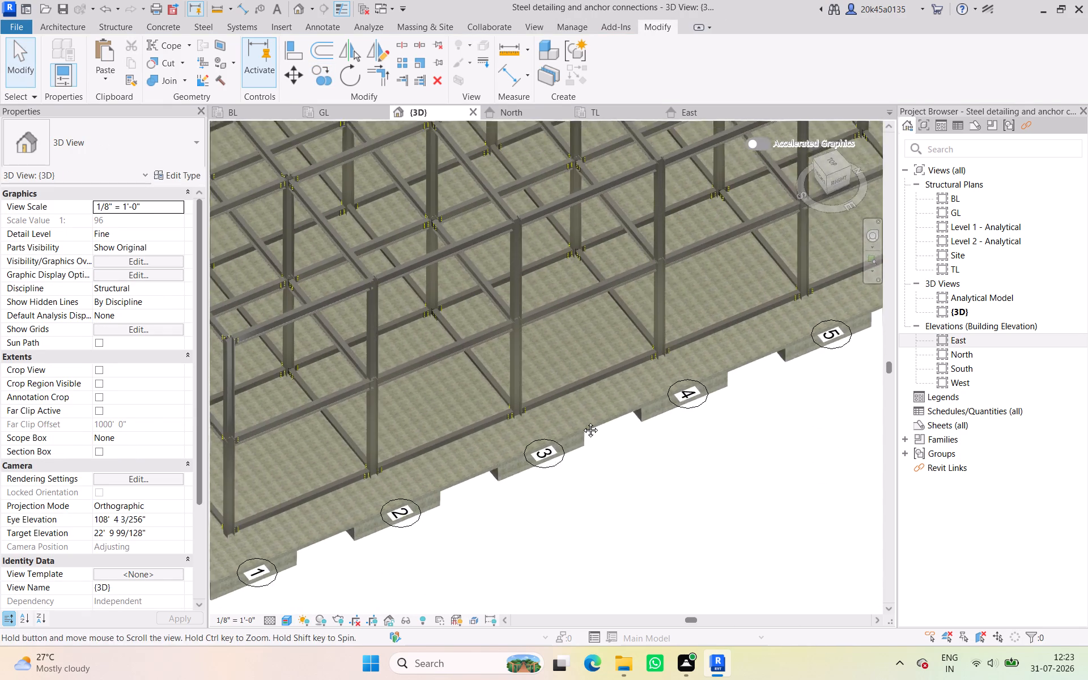
{"action": "middle_click_drag", "start_coordinate": [582, 422], "coordinate": [584, 420]}
{"action": "scroll", "coordinate": [314, 503], "scroll_direction": "up", "scroll_amount": 5}
{"action": "scroll", "coordinate": [441, 455], "scroll_direction": "up", "scroll_amount": 1}
{"action": "middle_click_drag", "start_coordinate": [440, 460], "coordinate": [380, 572]}
{"action": "scroll", "coordinate": [380, 572], "scroll_direction": "up", "scroll_amount": 1}
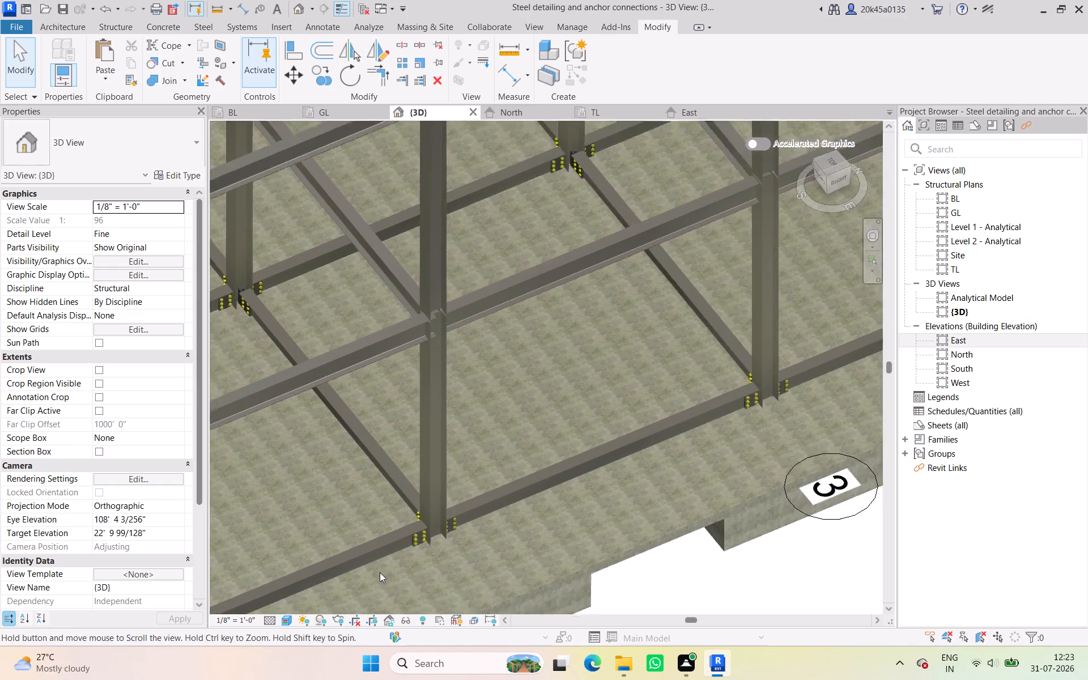
Examine the beam-to-column connections at the frame's interior and upper levels in 3D.
{"action": "left_click", "coordinate": [424, 532]}
{"action": "scroll", "coordinate": [413, 516], "scroll_direction": "down", "scroll_amount": 3}
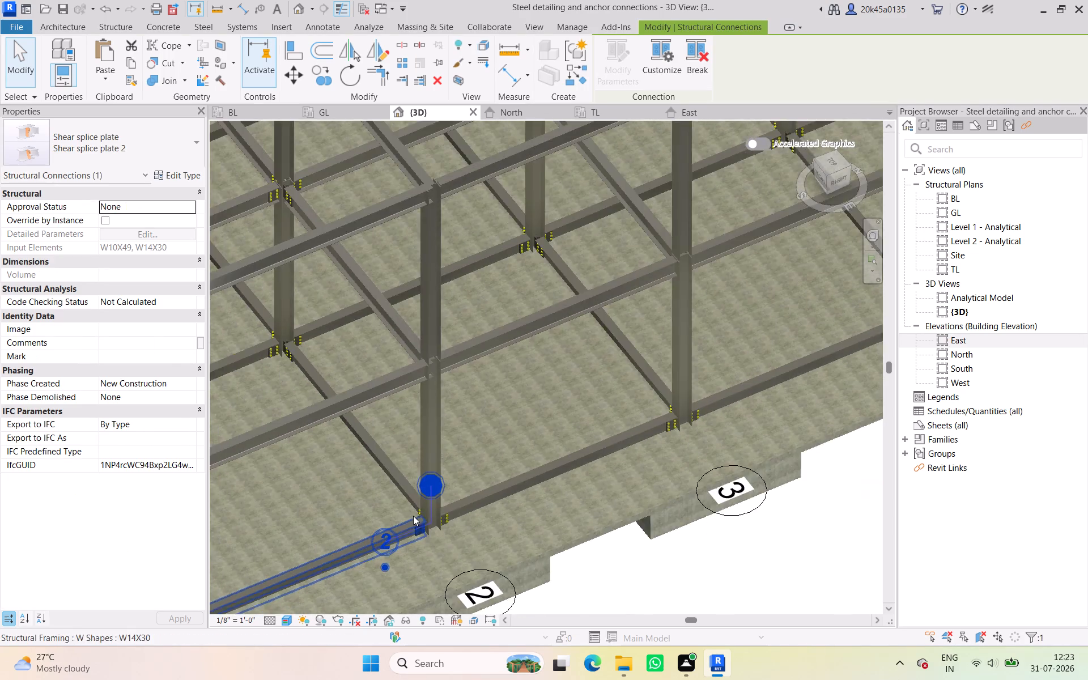
{"action": "middle_click_drag", "start_coordinate": [413, 516], "coordinate": [781, 667]}
{"action": "middle_click_drag", "start_coordinate": [528, 561], "coordinate": [644, 678]}
{"action": "middle_click_drag", "start_coordinate": [475, 270], "coordinate": [650, 603]}
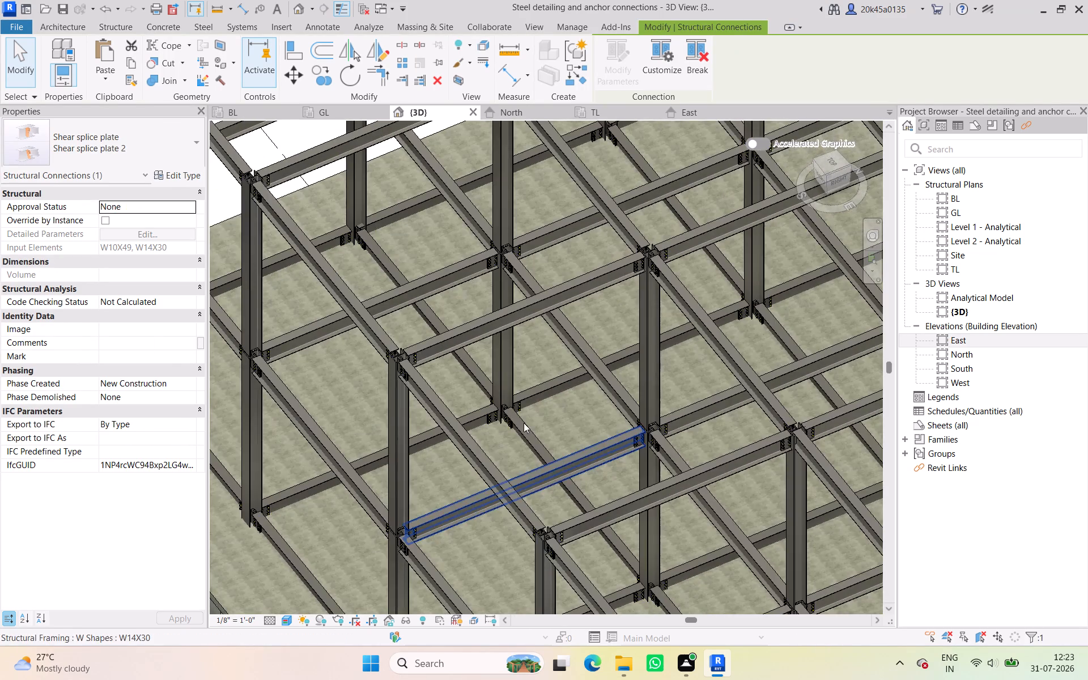
{"action": "middle_click_drag", "start_coordinate": [516, 415], "coordinate": [482, 549]}
{"action": "middle_click_drag", "start_coordinate": [572, 288], "coordinate": [537, 377]}
{"action": "scroll", "coordinate": [539, 316], "scroll_direction": "up", "scroll_amount": 4}
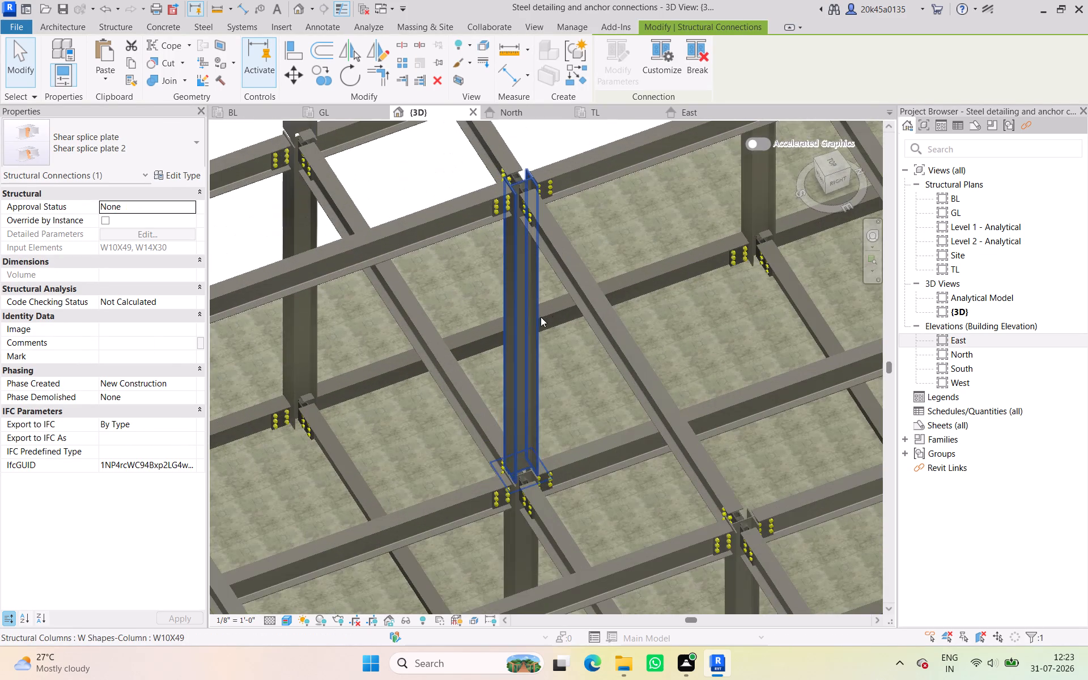
{"action": "scroll", "coordinate": [451, 393], "scroll_direction": "down", "scroll_amount": 8}
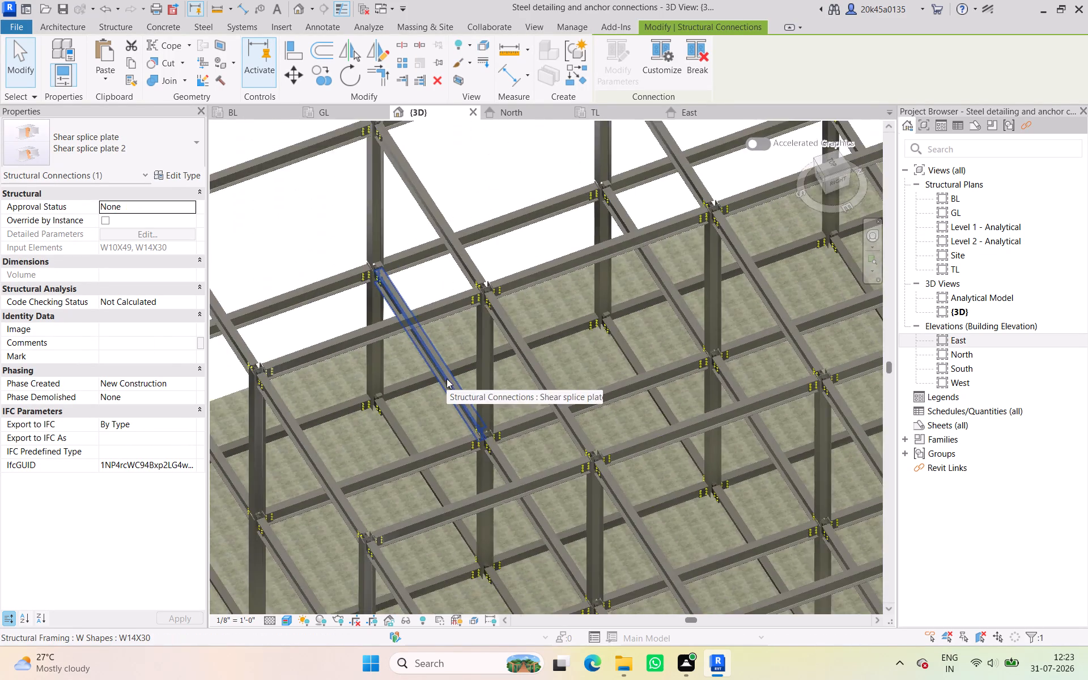
{"action": "scroll", "coordinate": [447, 379], "scroll_direction": "down", "scroll_amount": 9}
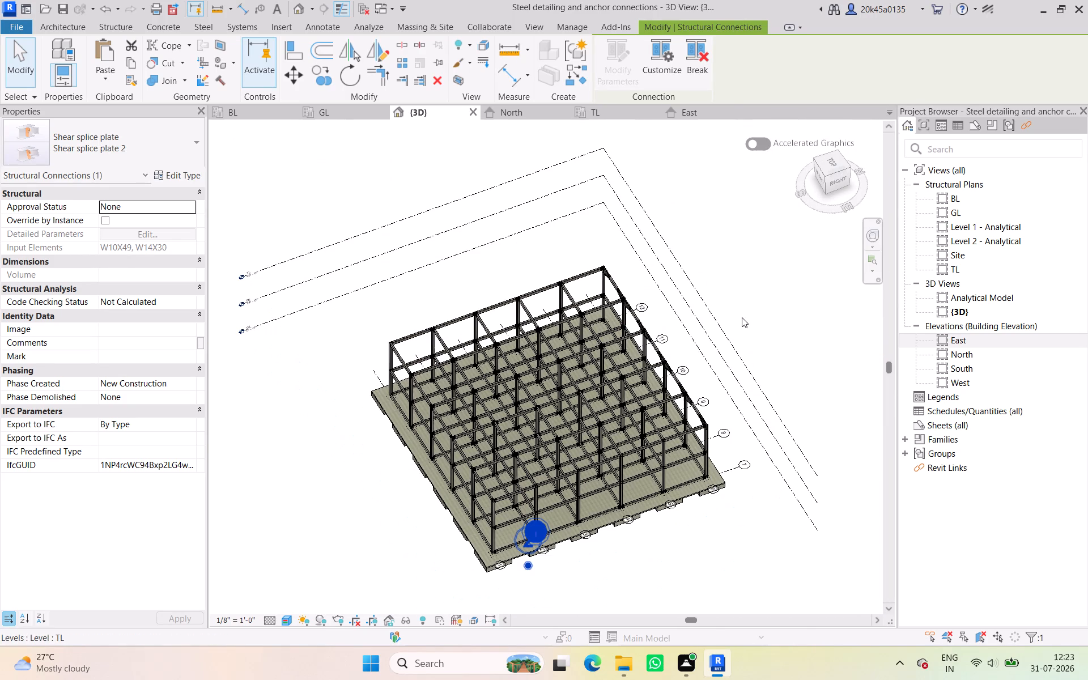
{"action": "key", "text": "Escape"}
Examine the base-level beam-to-column joints along the opposite edge of the frame, on grid 12, for missing connections.
{"action": "middle_click_drag", "start_coordinate": [741, 346], "coordinate": [393, 409], "text": "shift"}
{"action": "scroll", "coordinate": [397, 401], "scroll_direction": "down", "scroll_amount": 2}
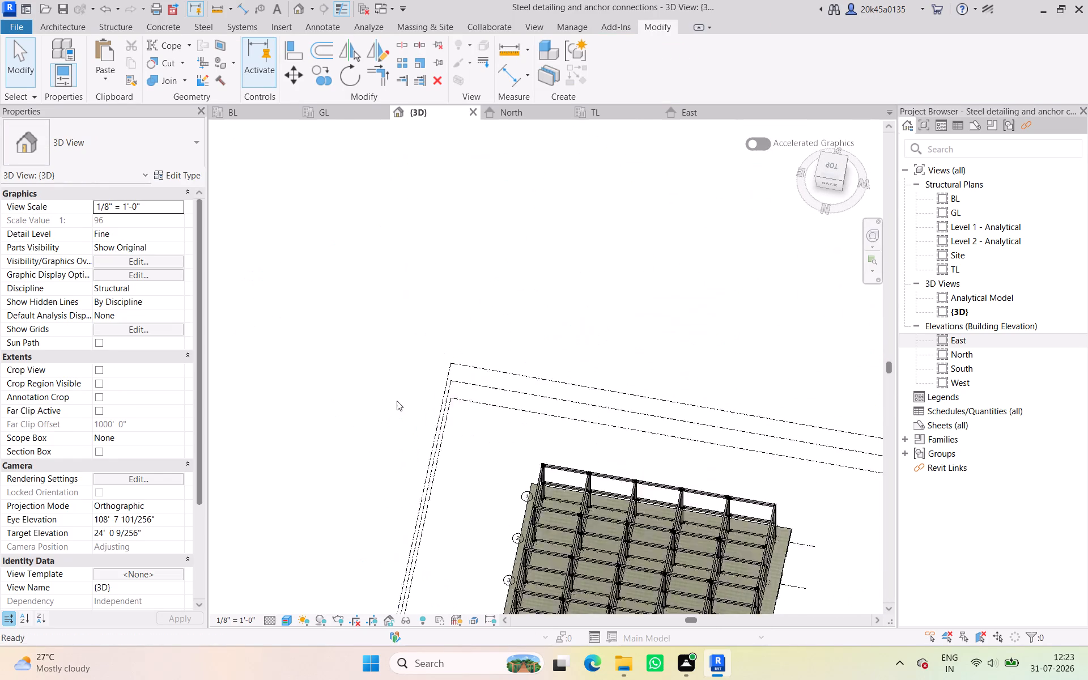
{"action": "middle_click_drag", "start_coordinate": [395, 382], "coordinate": [322, 142]}
{"action": "middle_click_drag", "start_coordinate": [611, 407], "coordinate": [512, 266], "text": "shift"}
{"action": "scroll", "coordinate": [457, 376], "scroll_direction": "up", "scroll_amount": 7}
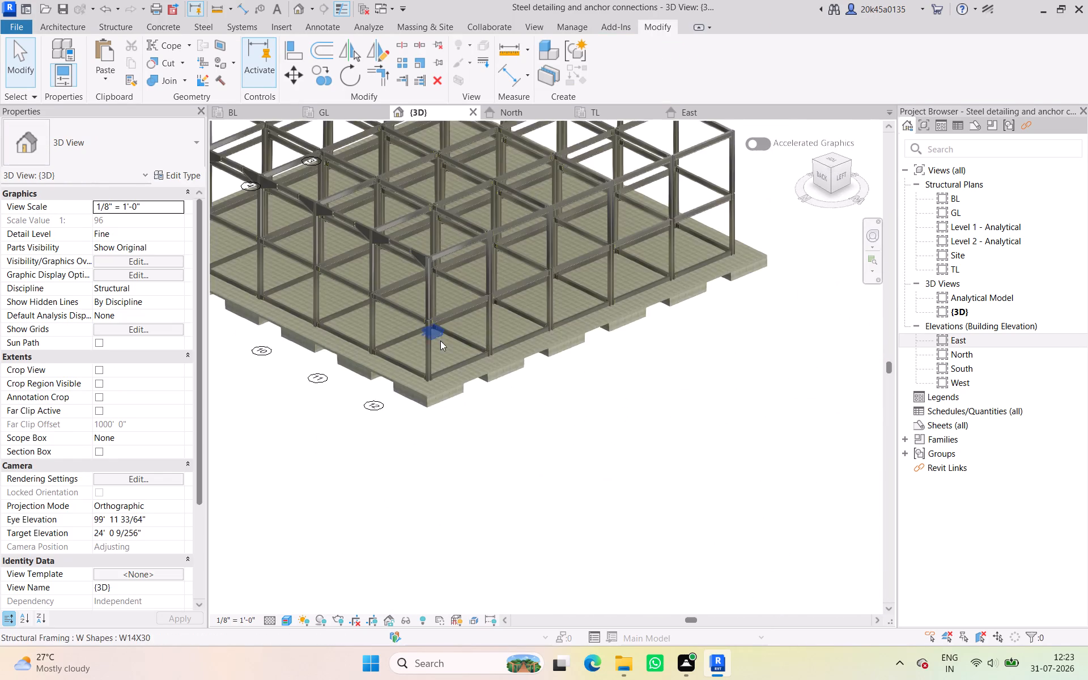
{"action": "scroll", "coordinate": [440, 341], "scroll_direction": "up", "scroll_amount": 9}
{"action": "middle_click_drag", "start_coordinate": [405, 395], "coordinate": [321, 361]}
{"action": "middle_click_drag", "start_coordinate": [524, 345], "coordinate": [345, 475]}
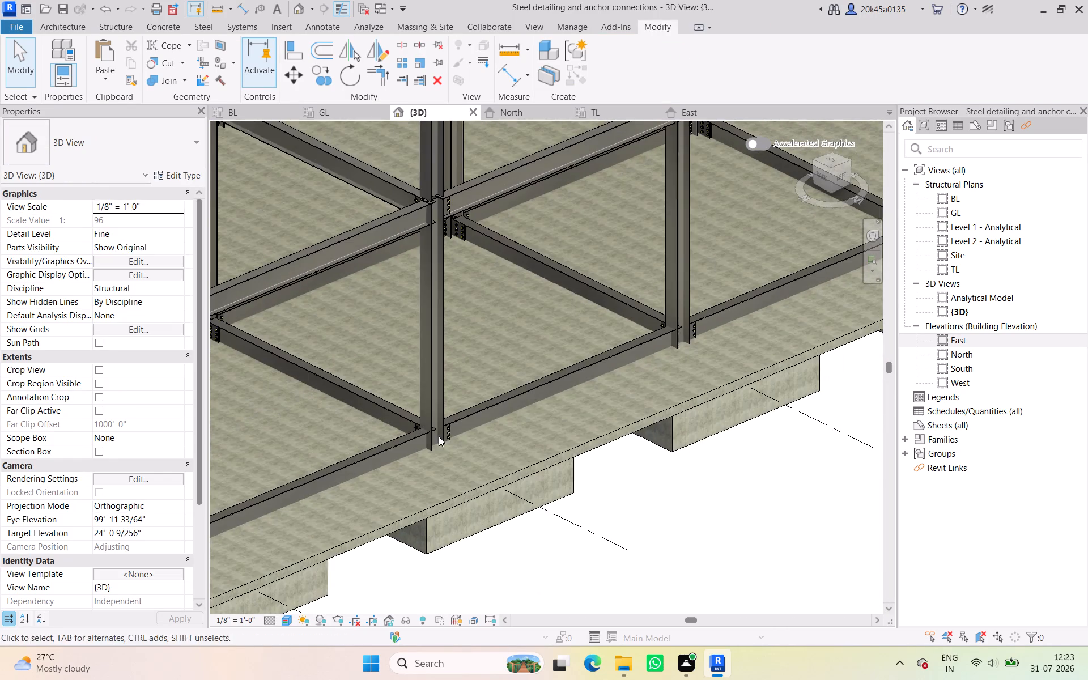
{"action": "scroll", "coordinate": [419, 436], "scroll_direction": "up", "scroll_amount": 4}
{"action": "scroll", "coordinate": [419, 436], "scroll_direction": "down", "scroll_amount": 3}
{"action": "middle_click_drag", "start_coordinate": [426, 445], "coordinate": [737, 454]}
{"action": "middle_click_drag", "start_coordinate": [657, 439], "coordinate": [624, 432], "text": "shift"}
{"action": "scroll", "coordinate": [611, 425], "scroll_direction": "down", "scroll_amount": 3}
{"action": "middle_click_drag", "start_coordinate": [610, 421], "coordinate": [775, 421]}
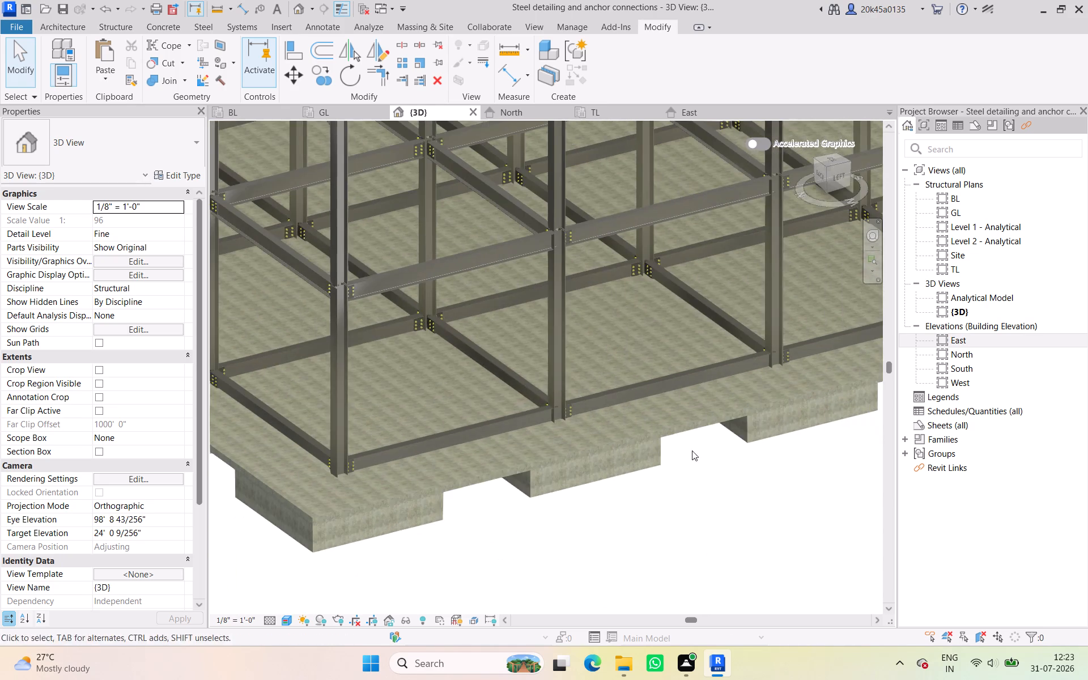
{"action": "scroll", "coordinate": [365, 454], "scroll_direction": "up", "scroll_amount": 4}
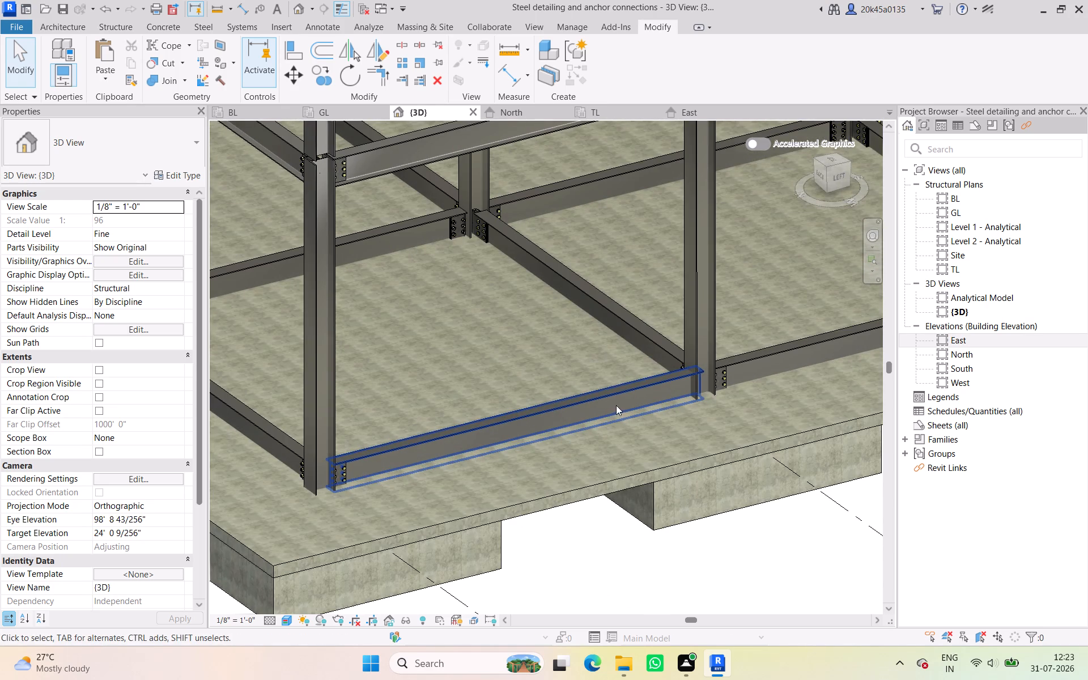
{"action": "middle_click_drag", "start_coordinate": [620, 403], "coordinate": [364, 543]}
{"action": "scroll", "coordinate": [613, 477], "scroll_direction": "up", "scroll_amount": 1}
{"action": "middle_click_drag", "start_coordinate": [595, 484], "coordinate": [121, 637]}
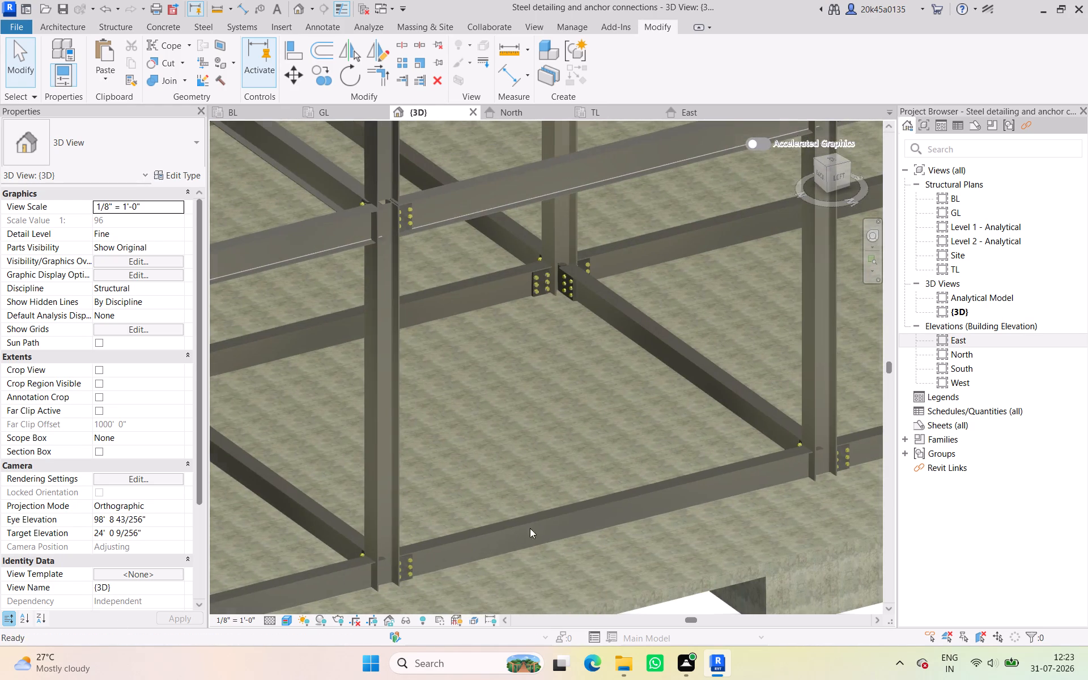
{"action": "middle_click_drag", "start_coordinate": [547, 514], "coordinate": [177, 583]}
{"action": "middle_click_drag", "start_coordinate": [589, 493], "coordinate": [128, 591]}
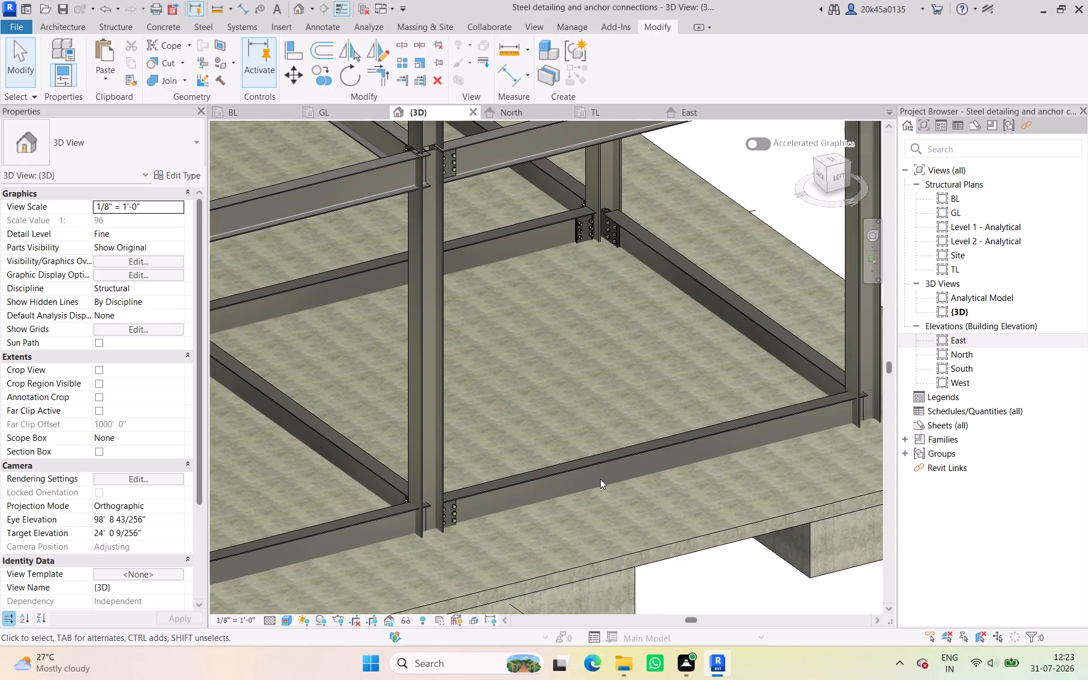
{"action": "scroll", "coordinate": [583, 484], "scroll_direction": "down", "scroll_amount": 2}
{"action": "scroll", "coordinate": [773, 399], "scroll_direction": "up", "scroll_amount": 4}
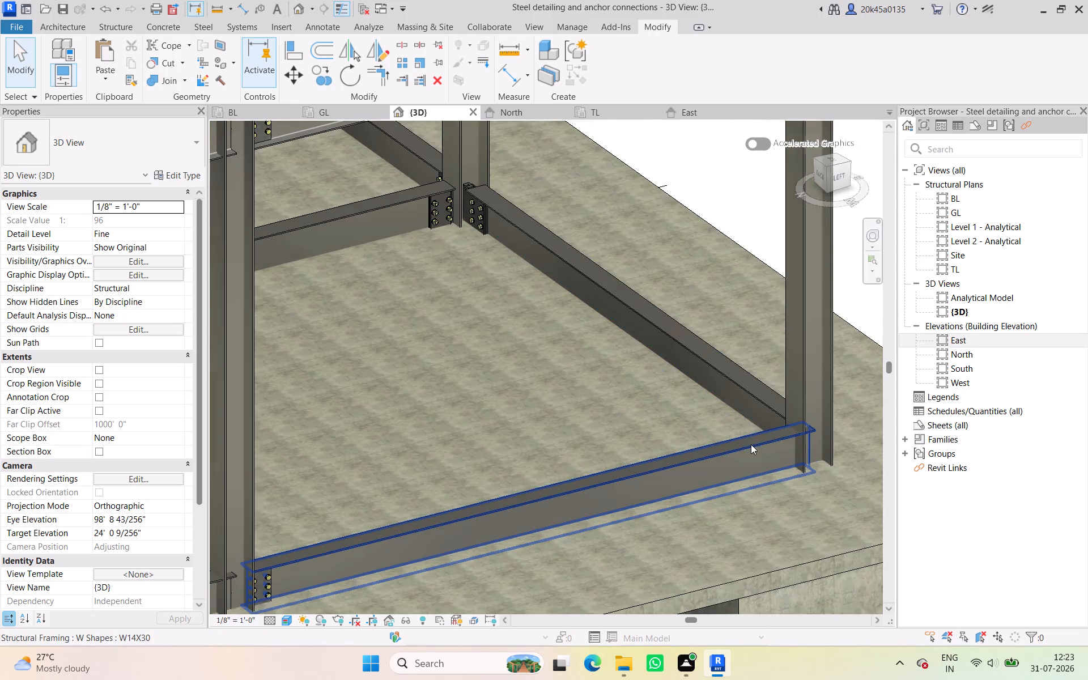
Examine the base joints at the end of the grid 12 edge and along the grid 1 side for unconnected members.
{"action": "scroll", "coordinate": [721, 456], "scroll_direction": "down", "scroll_amount": 4}
{"action": "middle_click_drag", "start_coordinate": [715, 454], "coordinate": [938, 311]}
{"action": "scroll", "coordinate": [495, 471], "scroll_direction": "down", "scroll_amount": 4}
{"action": "middle_click_drag", "start_coordinate": [531, 465], "coordinate": [870, 385]}
{"action": "scroll", "coordinate": [428, 499], "scroll_direction": "down", "scroll_amount": 2}
{"action": "middle_click_drag", "start_coordinate": [424, 503], "coordinate": [625, 448]}
{"action": "middle_click_drag", "start_coordinate": [661, 424], "coordinate": [0, 586]}
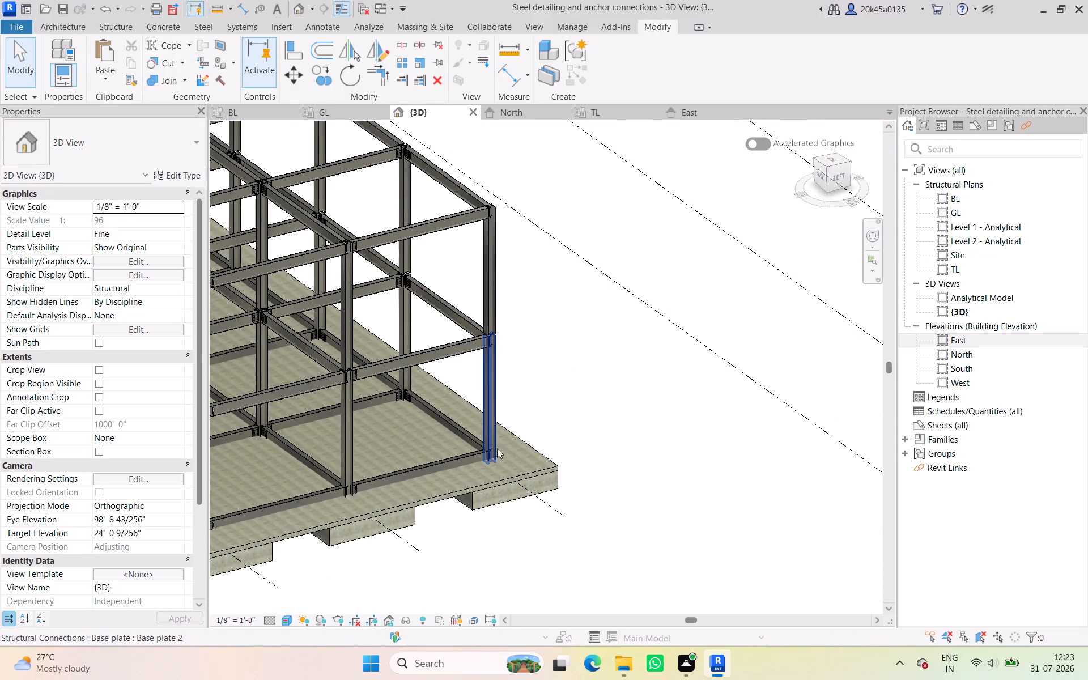
{"action": "scroll", "coordinate": [500, 443], "scroll_direction": "up", "scroll_amount": 8}
{"action": "middle_click_drag", "start_coordinate": [517, 491], "coordinate": [261, 555], "text": "shift"}
{"action": "scroll", "coordinate": [252, 551], "scroll_direction": "down", "scroll_amount": 4, "text": "shift"}
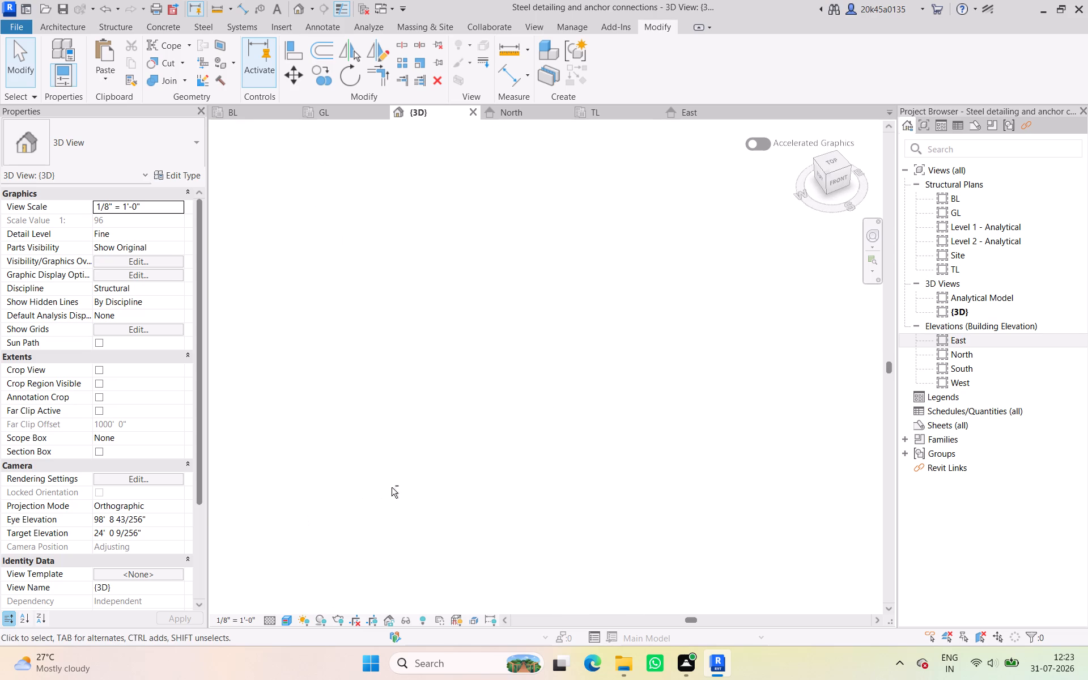
{"action": "scroll", "coordinate": [392, 487], "scroll_direction": "down", "scroll_amount": 5, "text": "shift"}
{"action": "middle_click_drag", "start_coordinate": [501, 460], "coordinate": [805, 460]}
{"action": "scroll", "coordinate": [454, 469], "scroll_direction": "down", "scroll_amount": 4}
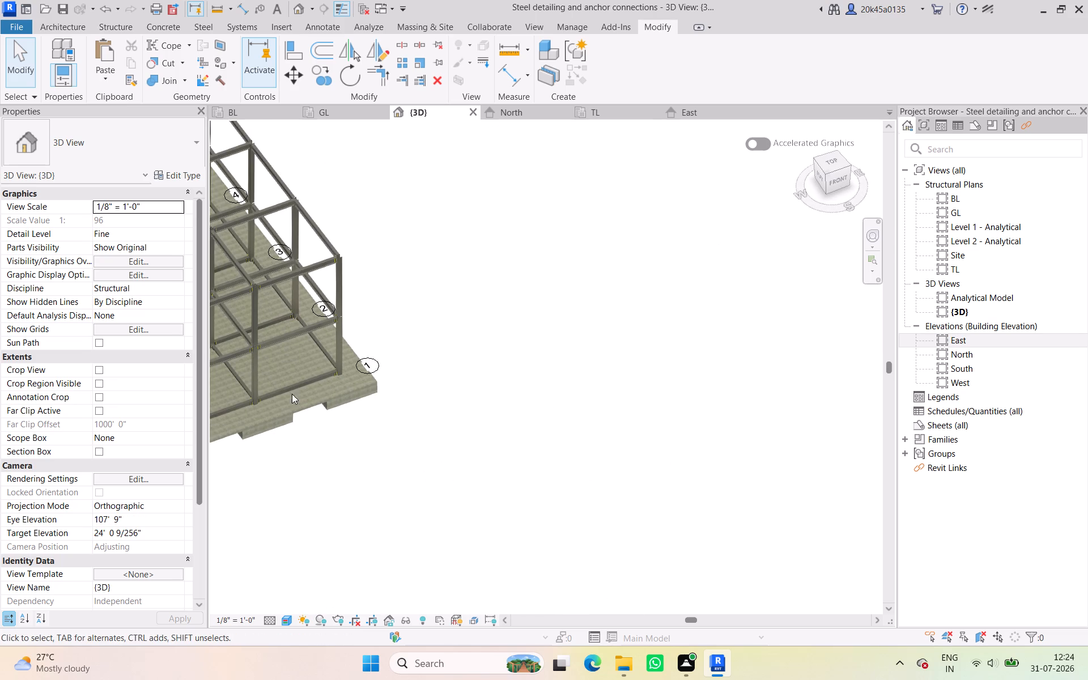
{"action": "scroll", "coordinate": [295, 388], "scroll_direction": "up", "scroll_amount": 4}
{"action": "scroll", "coordinate": [376, 357], "scroll_direction": "up", "scroll_amount": 5}
{"action": "scroll", "coordinate": [399, 385], "scroll_direction": "down", "scroll_amount": 13}
{"action": "middle_click_drag", "start_coordinate": [371, 414], "coordinate": [771, 318]}
{"action": "scroll", "coordinate": [498, 379], "scroll_direction": "up", "scroll_amount": 15}
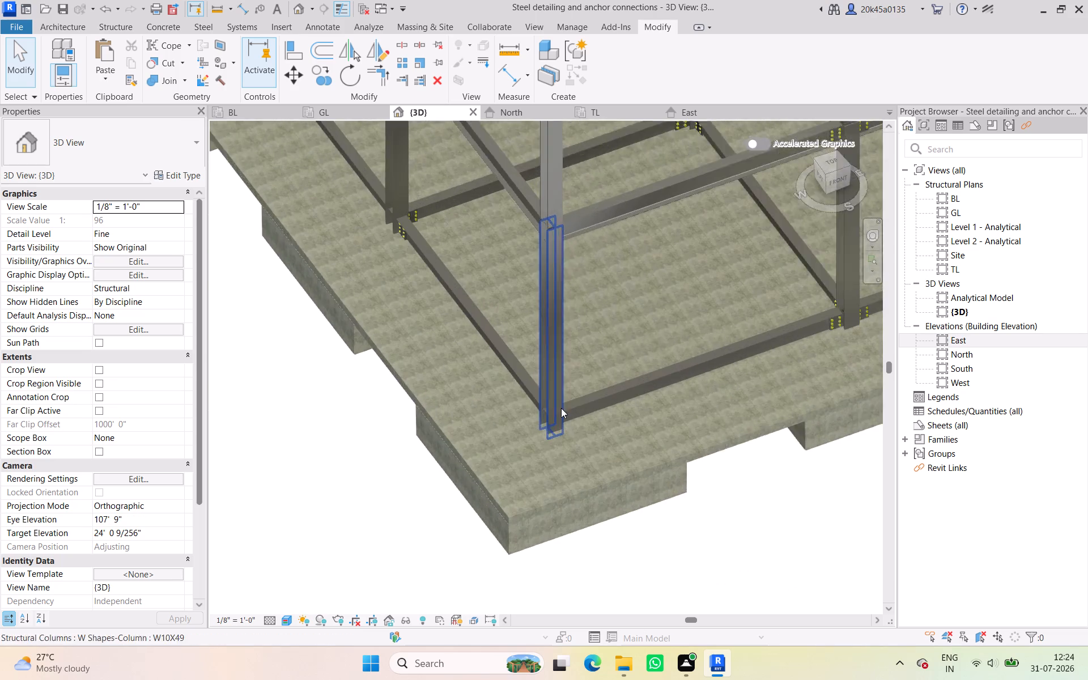
Connect the corner column at grids 12 and 1 to the base-level beam along grid 1 with Shear splice plate 2.
{"action": "left_click", "coordinate": [597, 401]}
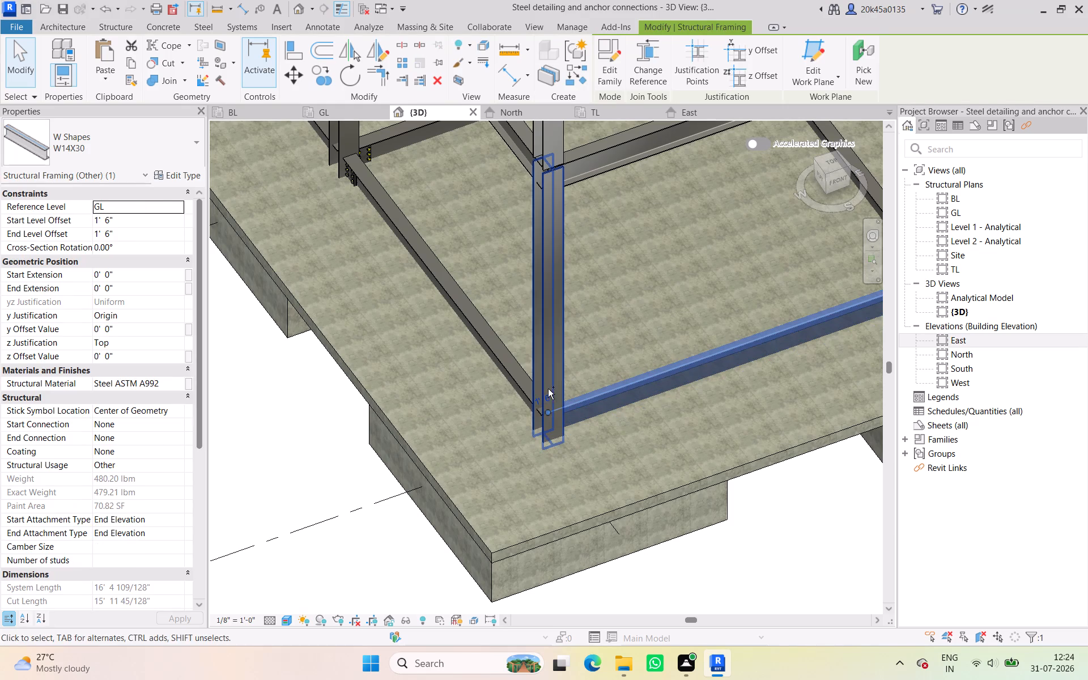
{"action": "left_click", "coordinate": [543, 375], "text": "ctrl"}
{"action": "left_click", "coordinate": [88, 144]}
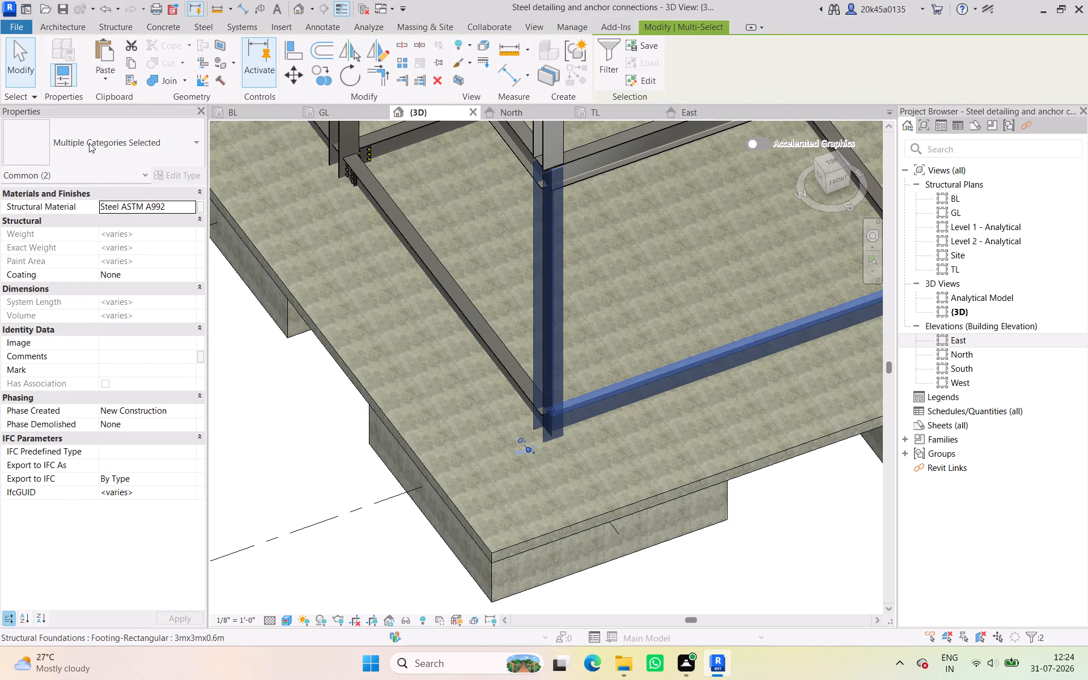
{"action": "left_click", "coordinate": [110, 23]}
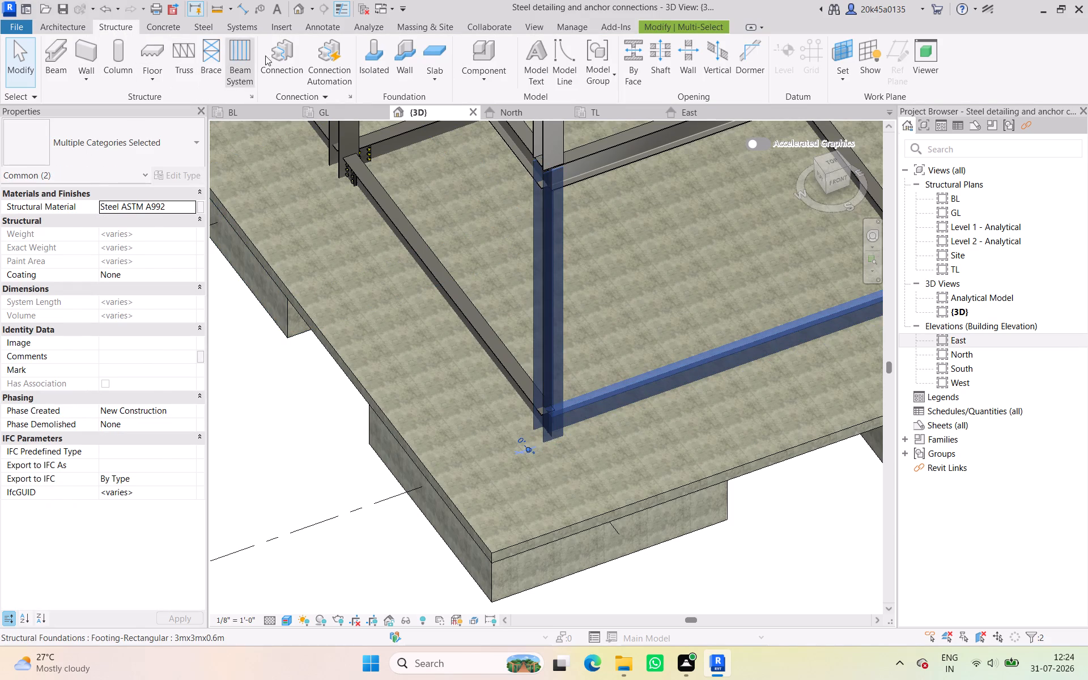
{"action": "left_click", "coordinate": [273, 55]}
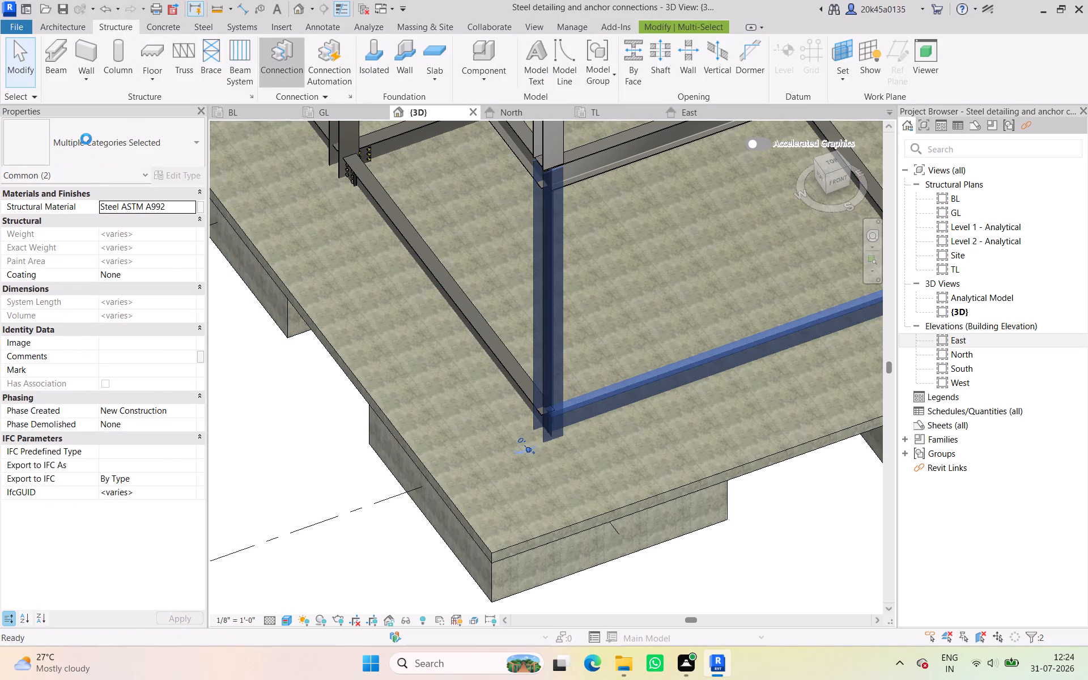
{"action": "left_click", "coordinate": [116, 151]}
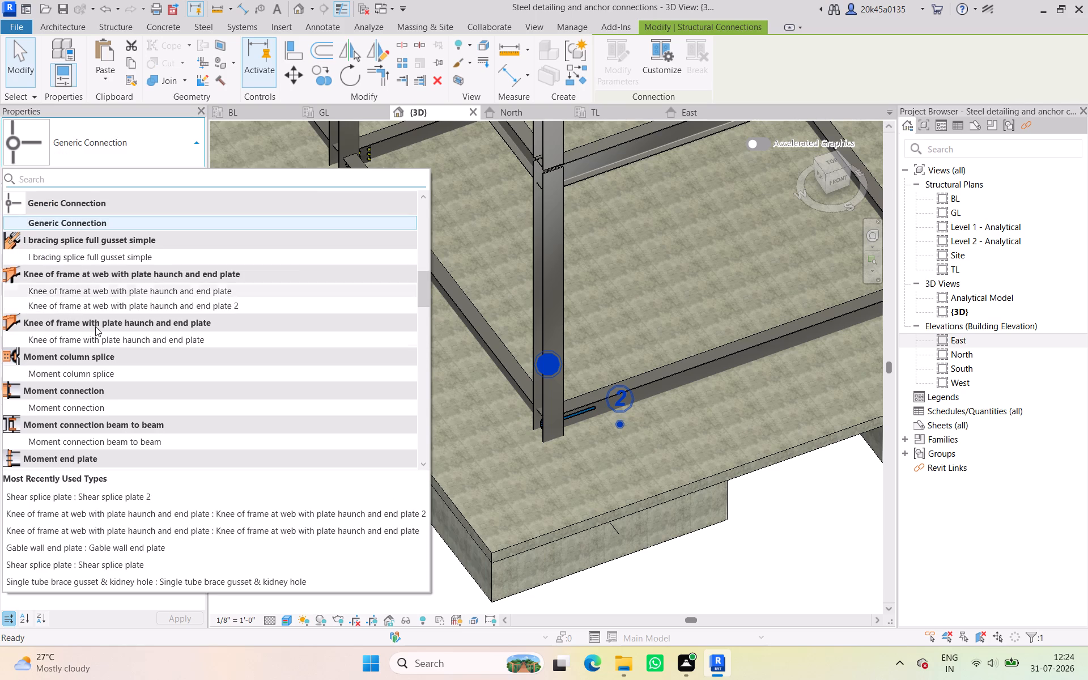
{"action": "scroll", "coordinate": [97, 349], "scroll_direction": "down", "scroll_amount": 2}
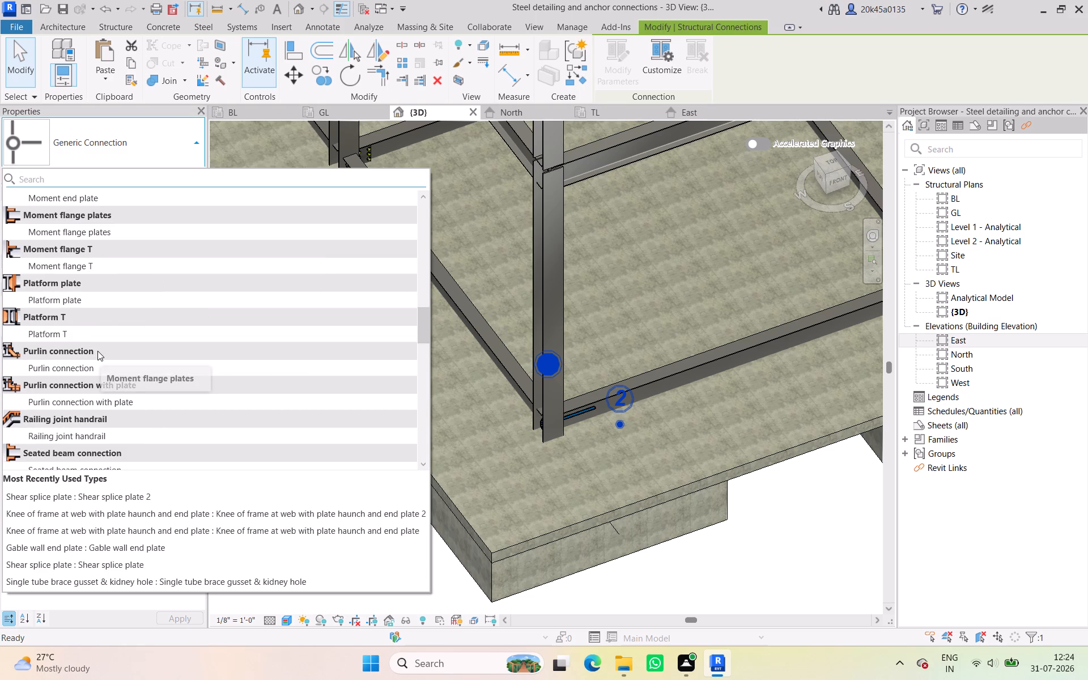
{"action": "scroll", "coordinate": [95, 352], "scroll_direction": "down", "scroll_amount": 2}
{"action": "left_click", "coordinate": [74, 279]}
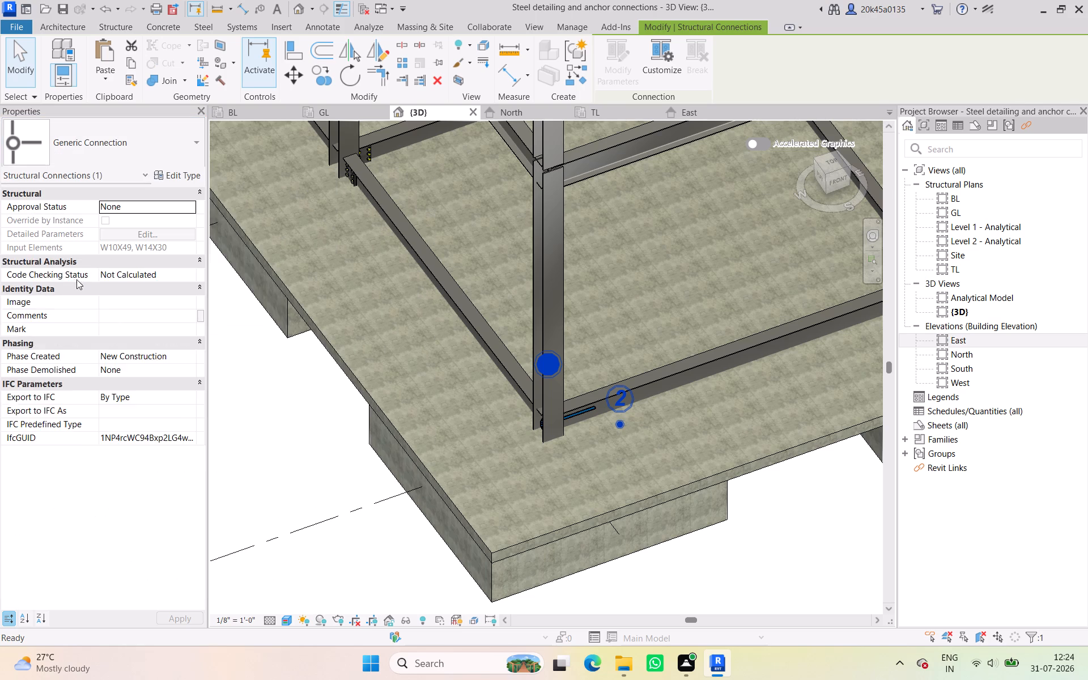
Connect the same corner column to the base-level beam along grid 12 with Shear splice plate 2.
{"action": "left_click", "coordinate": [500, 355]}
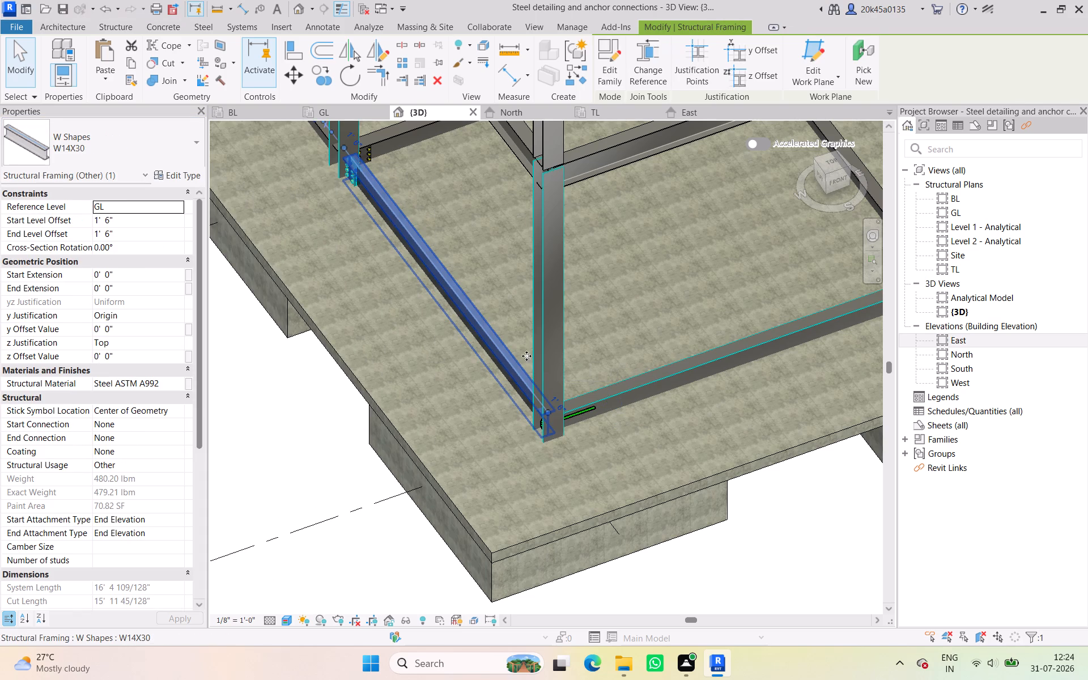
{"action": "left_click", "coordinate": [542, 328], "text": "ctrl"}
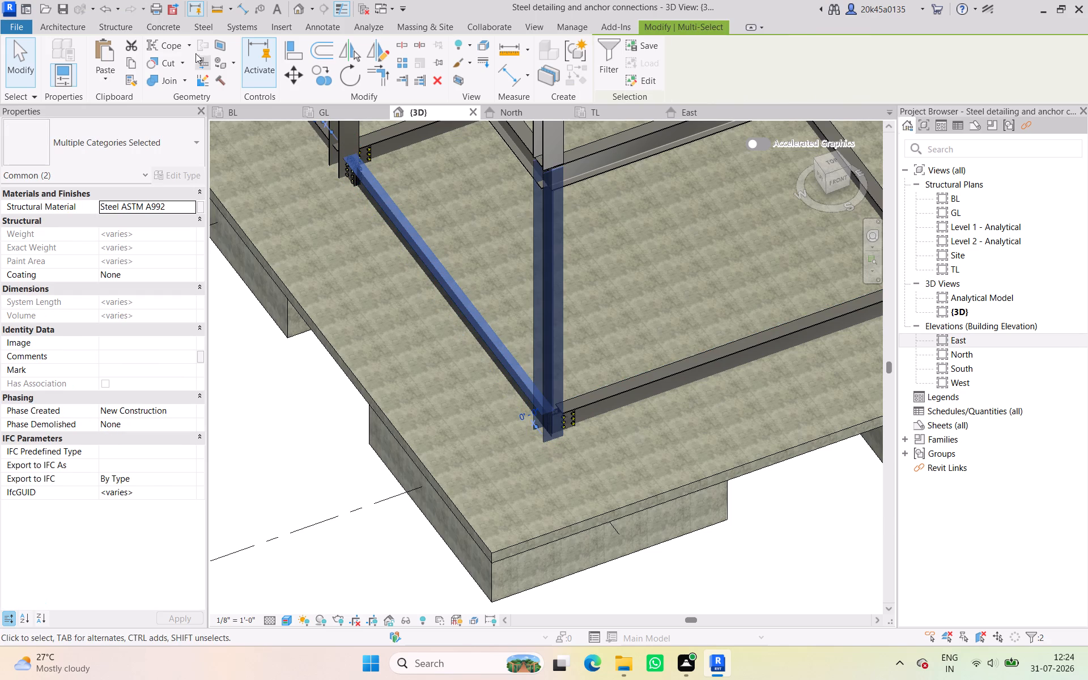
{"action": "left_click", "coordinate": [150, 28]}
{"action": "left_click", "coordinate": [111, 30]}
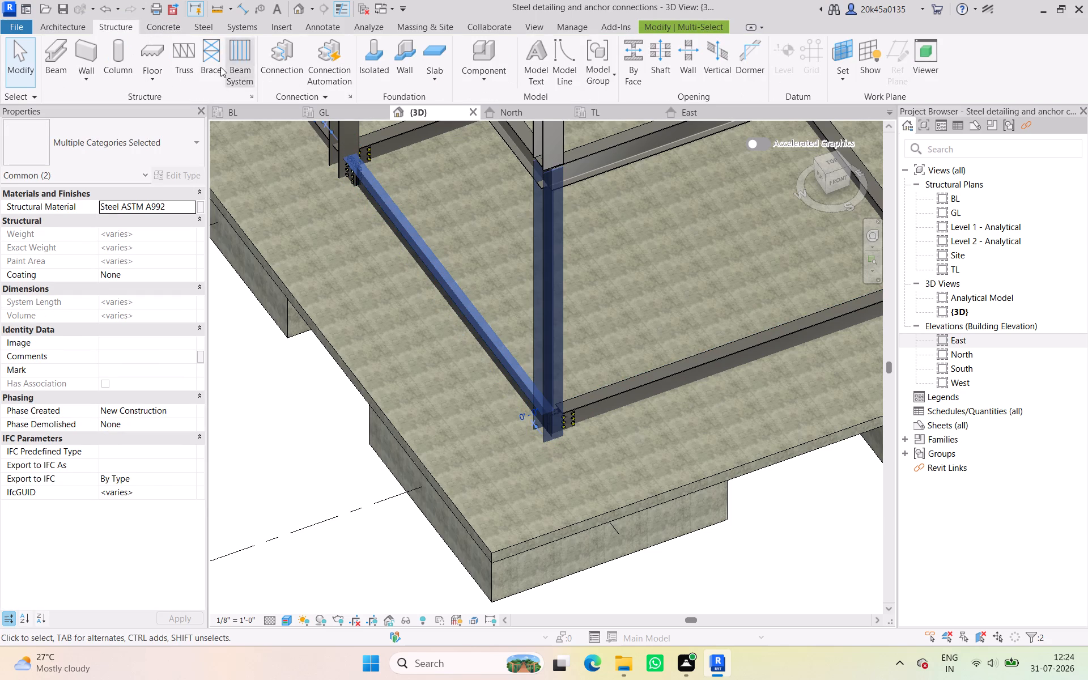
{"action": "left_click", "coordinate": [276, 63]}
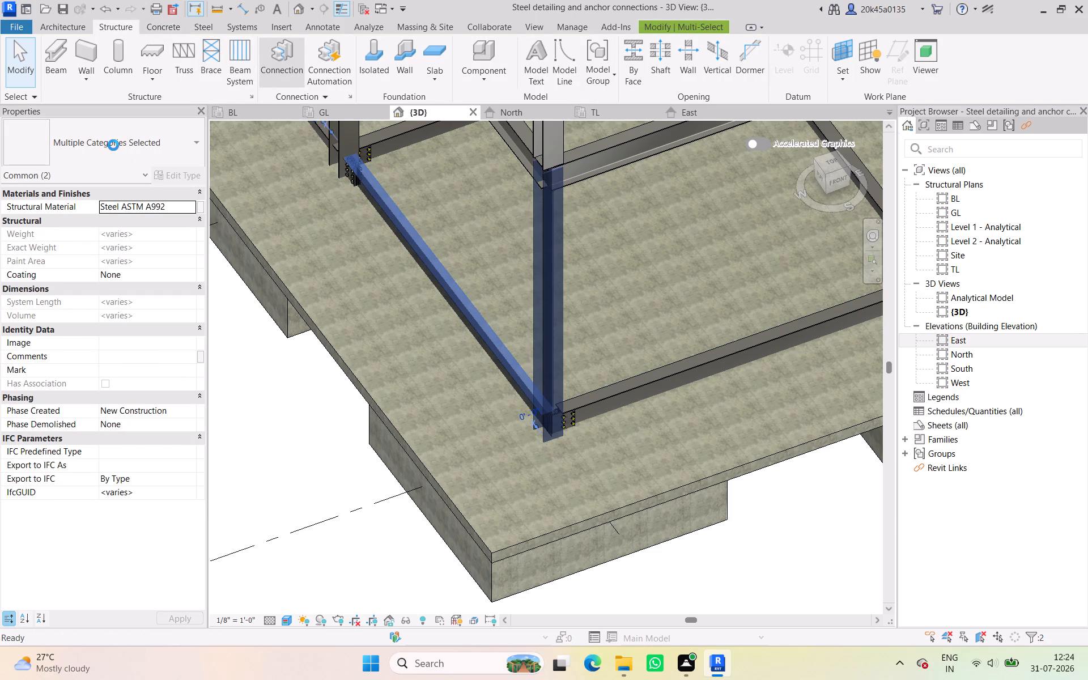
{"action": "left_click", "coordinate": [113, 145]}
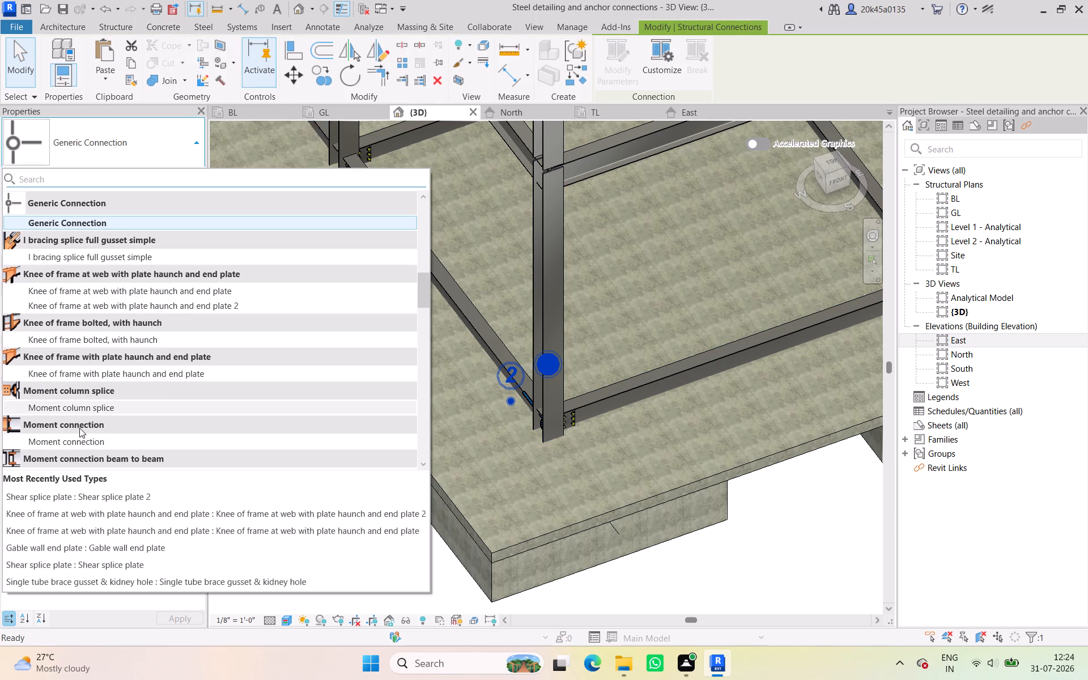
{"action": "scroll", "coordinate": [103, 333], "scroll_direction": "down", "scroll_amount": 3}
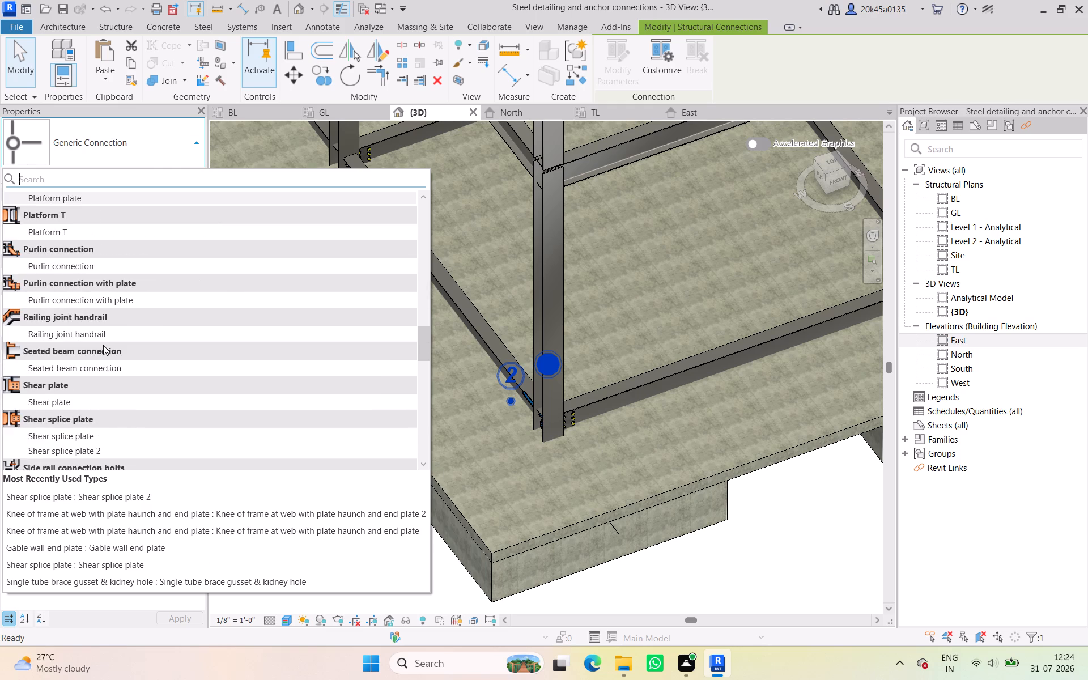
{"action": "scroll", "coordinate": [103, 344], "scroll_direction": "up", "scroll_amount": 1}
{"action": "scroll", "coordinate": [83, 264], "scroll_direction": "up", "scroll_amount": 1}
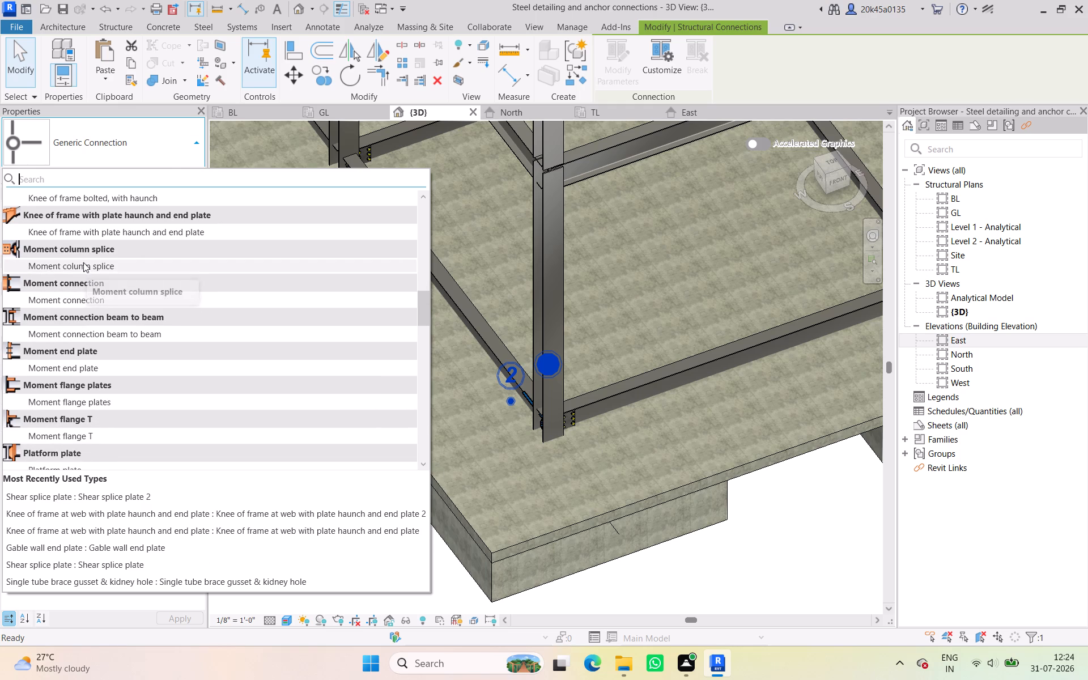
{"action": "scroll", "coordinate": [97, 344], "scroll_direction": "down", "scroll_amount": 2}
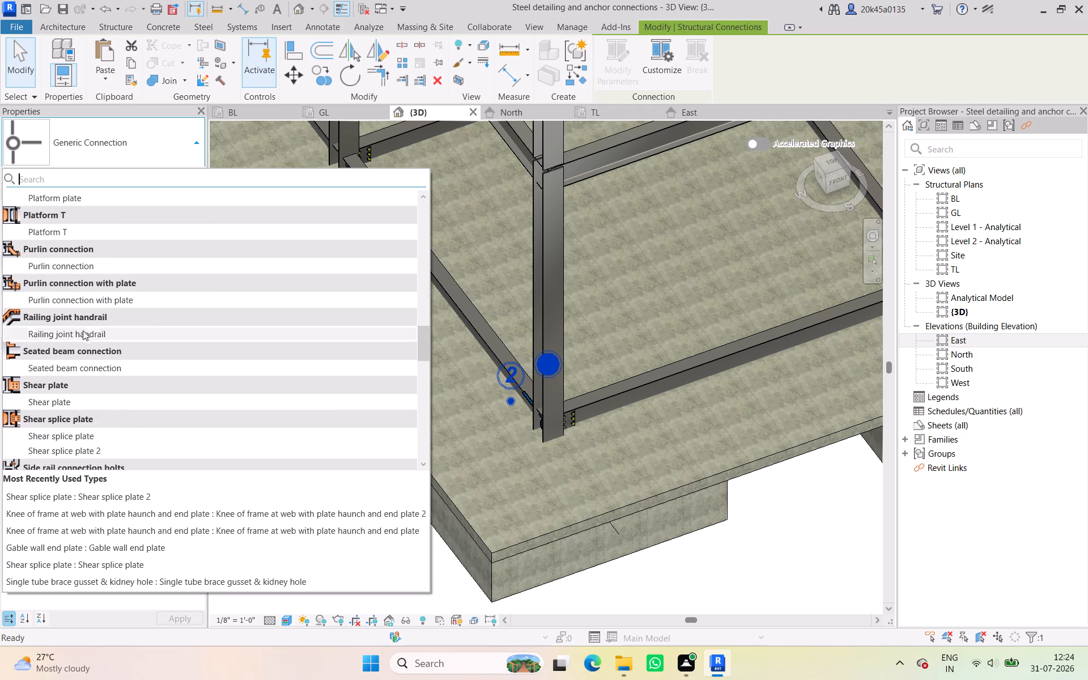
{"action": "scroll", "coordinate": [83, 329], "scroll_direction": "down", "scroll_amount": 1}
{"action": "left_click", "coordinate": [91, 318]}
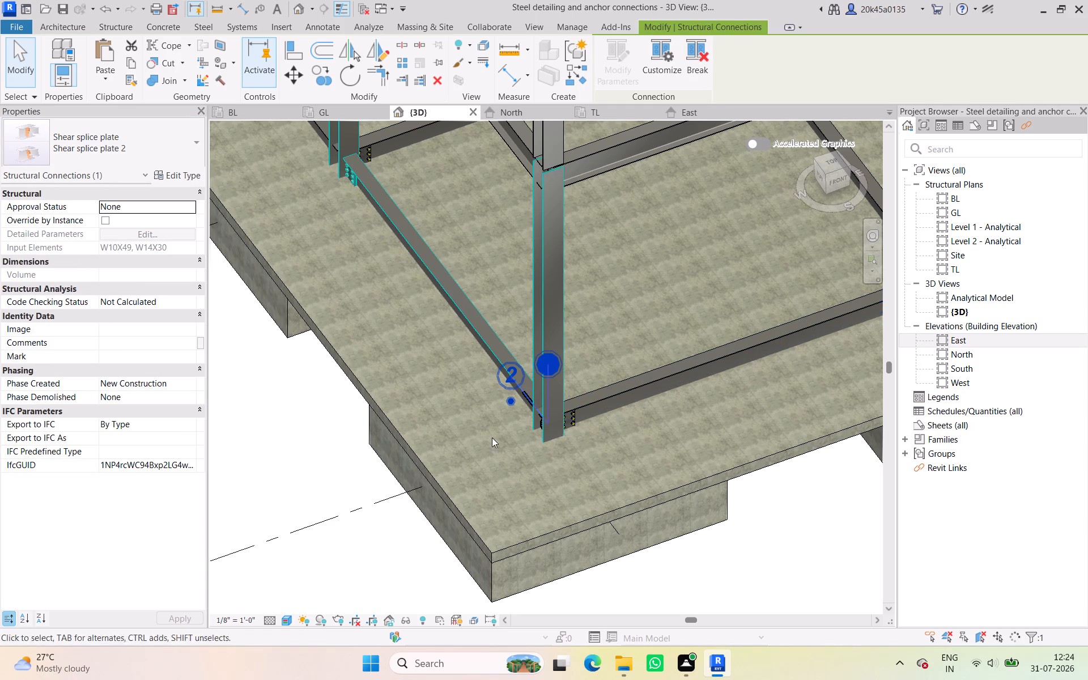
{"action": "left_click", "coordinate": [251, 443]}
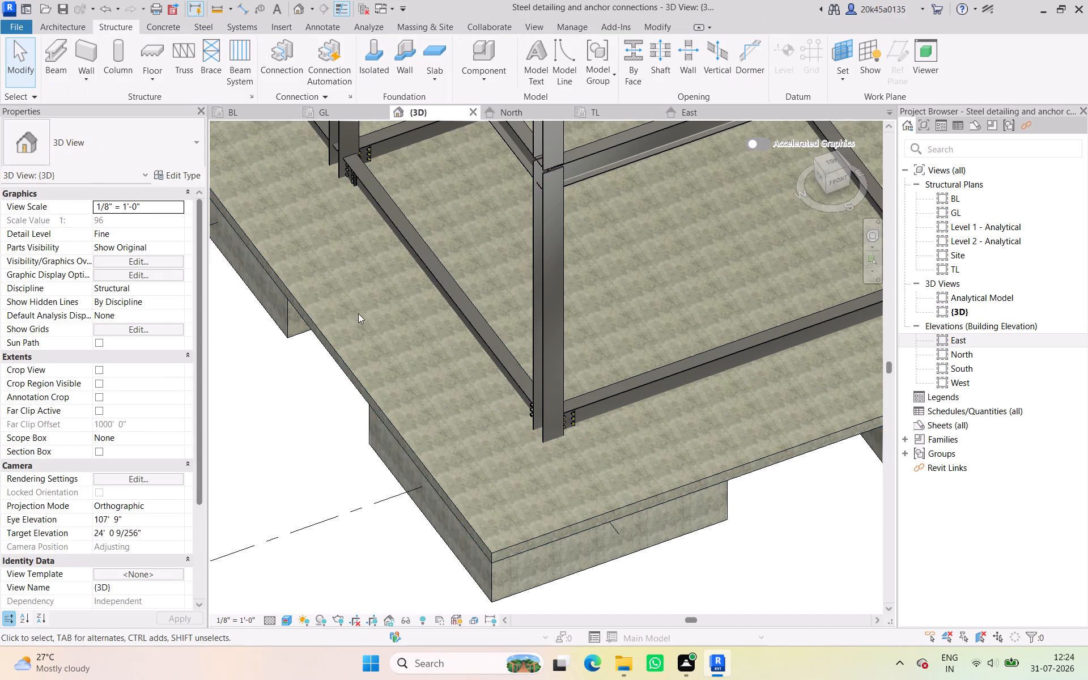
Examine the base joints along the grid 12 edge up to the grid 6 corner for missing connections.
{"action": "middle_click_drag", "start_coordinate": [362, 318], "coordinate": [499, 559]}
{"action": "scroll", "coordinate": [459, 394], "scroll_direction": "up", "scroll_amount": 4}
{"action": "scroll", "coordinate": [459, 394], "scroll_direction": "down", "scroll_amount": 4}
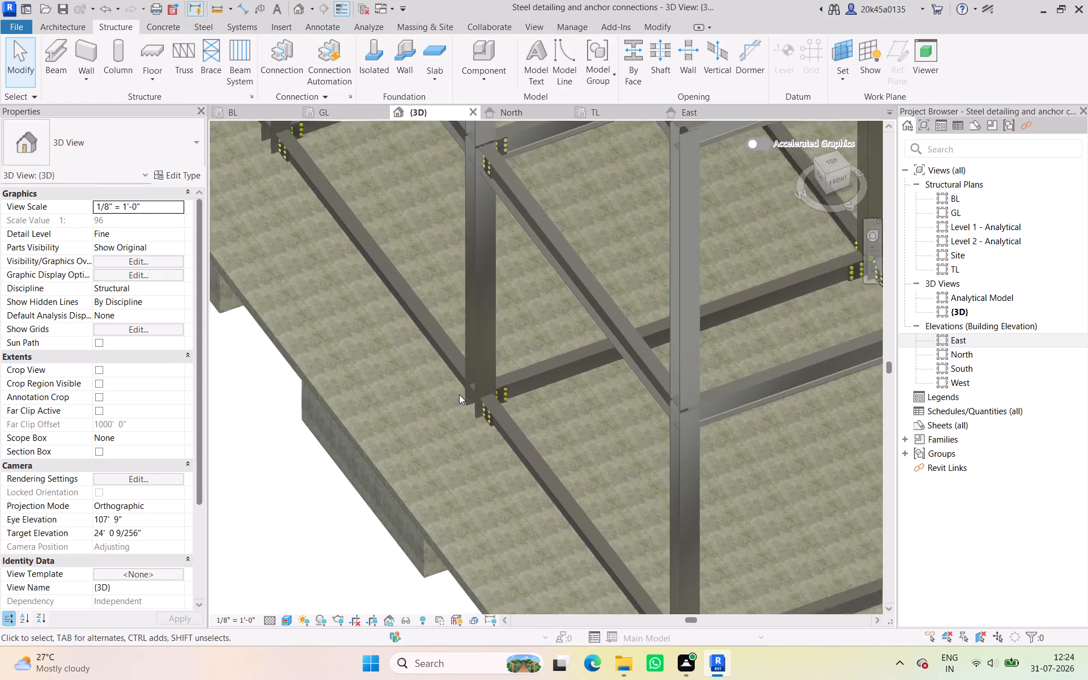
{"action": "scroll", "coordinate": [459, 394], "scroll_direction": "down", "scroll_amount": 4}
{"action": "middle_click_drag", "start_coordinate": [474, 421], "coordinate": [627, 535]}
{"action": "middle_click_drag", "start_coordinate": [450, 313], "coordinate": [595, 541]}
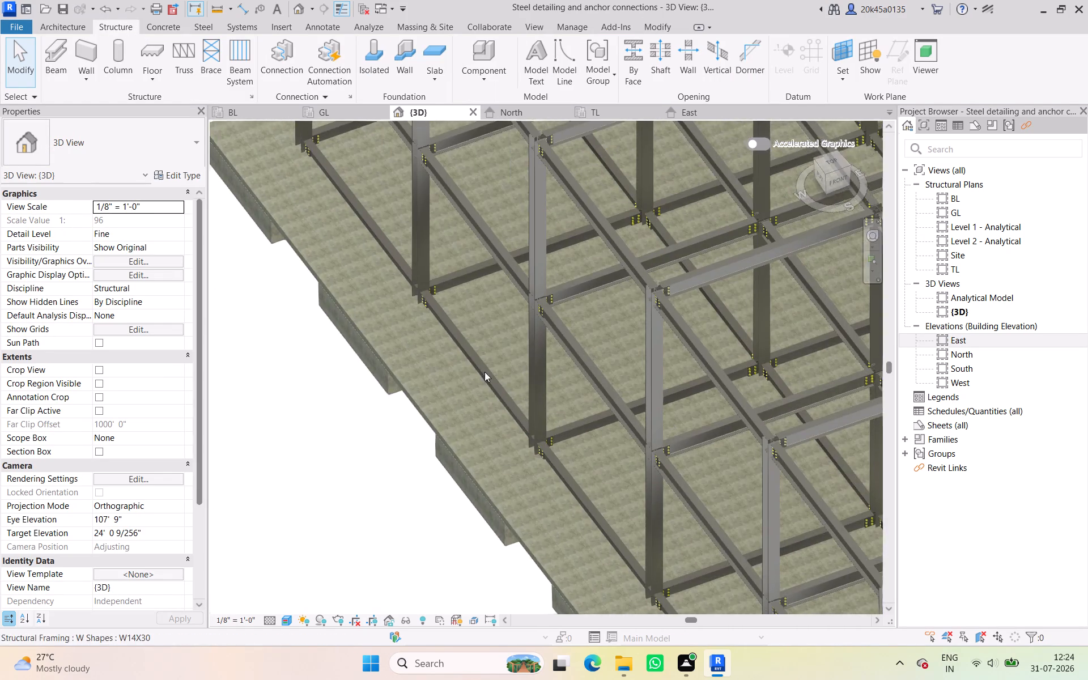
{"action": "middle_click_drag", "start_coordinate": [461, 386], "coordinate": [534, 513]}
{"action": "middle_click_drag", "start_coordinate": [568, 527], "coordinate": [691, 521], "text": "shift"}
{"action": "scroll", "coordinate": [690, 501], "scroll_direction": "down", "scroll_amount": 3}
{"action": "middle_click_drag", "start_coordinate": [678, 492], "coordinate": [490, 337]}
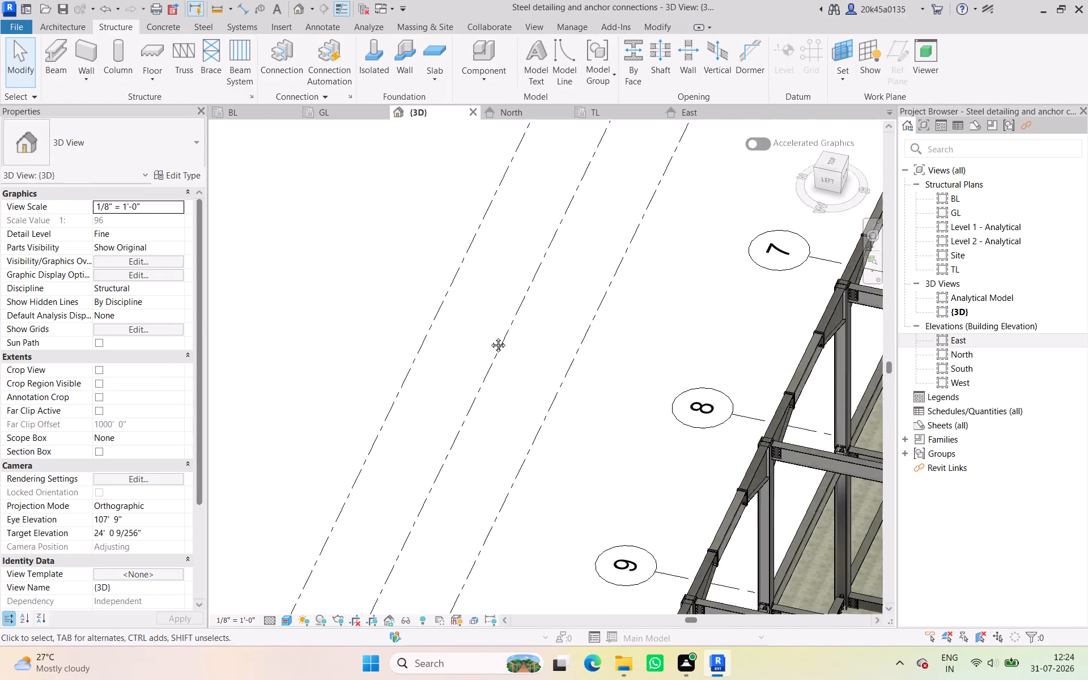
{"action": "middle_click_drag", "start_coordinate": [490, 337], "coordinate": [222, 161]}
{"action": "middle_click_drag", "start_coordinate": [526, 551], "coordinate": [600, 505], "text": "shift"}
{"action": "scroll", "coordinate": [605, 481], "scroll_direction": "down", "scroll_amount": 2}
{"action": "middle_click_drag", "start_coordinate": [603, 479], "coordinate": [468, 334]}
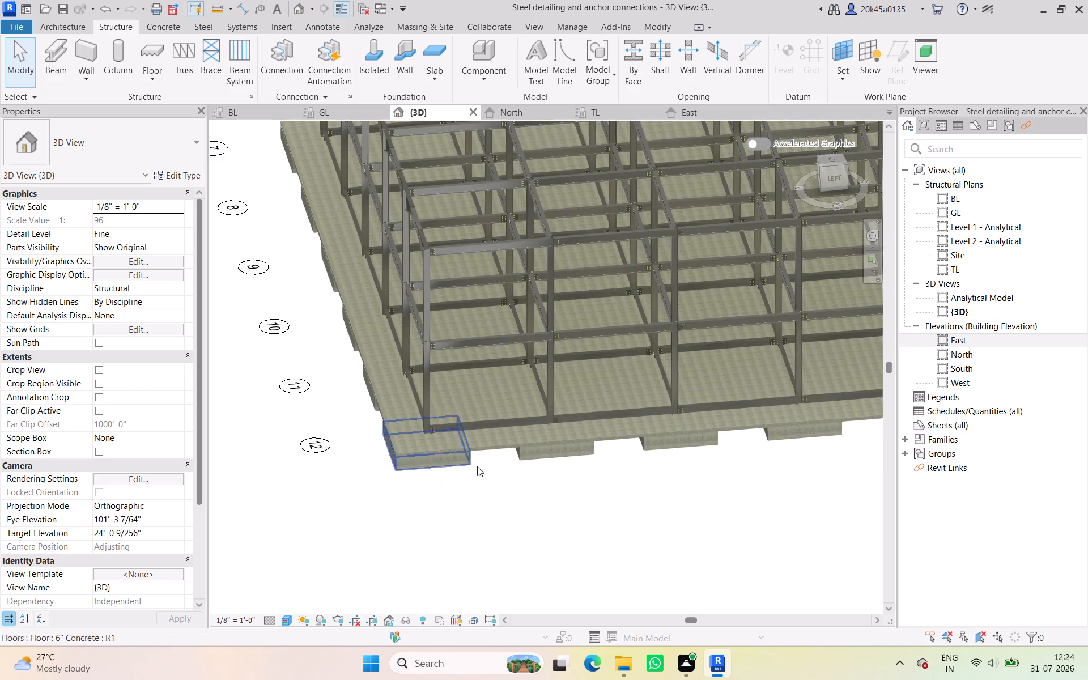
{"action": "middle_click_drag", "start_coordinate": [507, 469], "coordinate": [550, 474], "text": "shift"}
{"action": "scroll", "coordinate": [600, 480], "scroll_direction": "up", "scroll_amount": 4}
{"action": "middle_click_drag", "start_coordinate": [552, 477], "coordinate": [354, 499]}
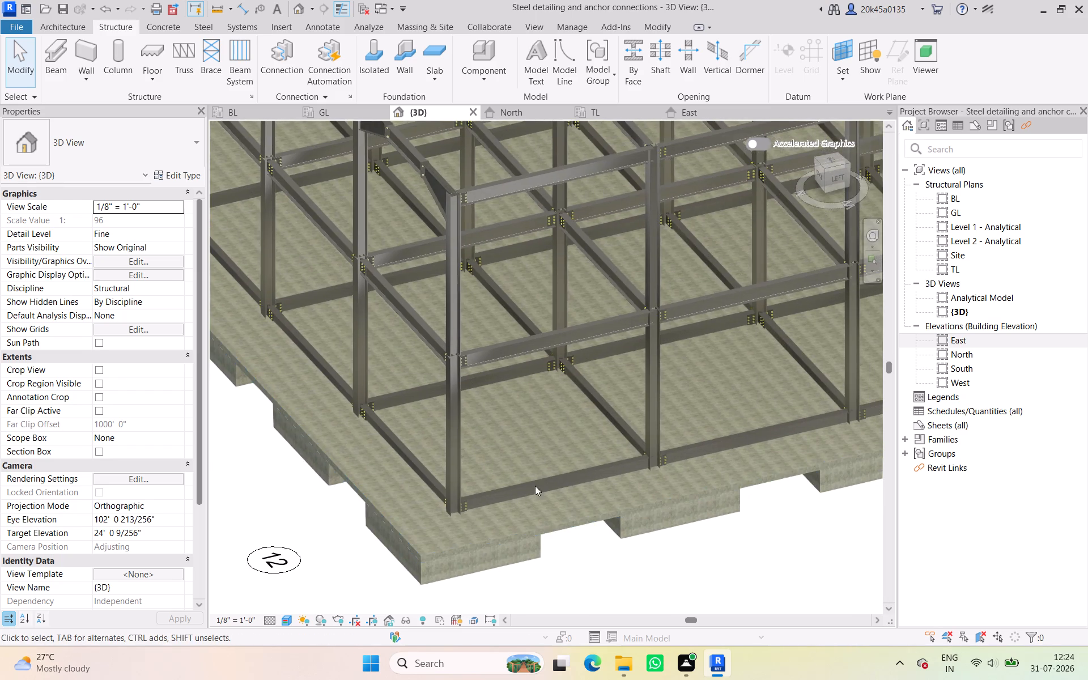
Connect the base-level beam between grids 6 and 5 to the grid 12/5 column with Shear splice plate 2.
{"action": "scroll", "coordinate": [595, 474], "scroll_direction": "up", "scroll_amount": 4}
{"action": "middle_click_drag", "start_coordinate": [596, 473], "coordinate": [551, 490]}
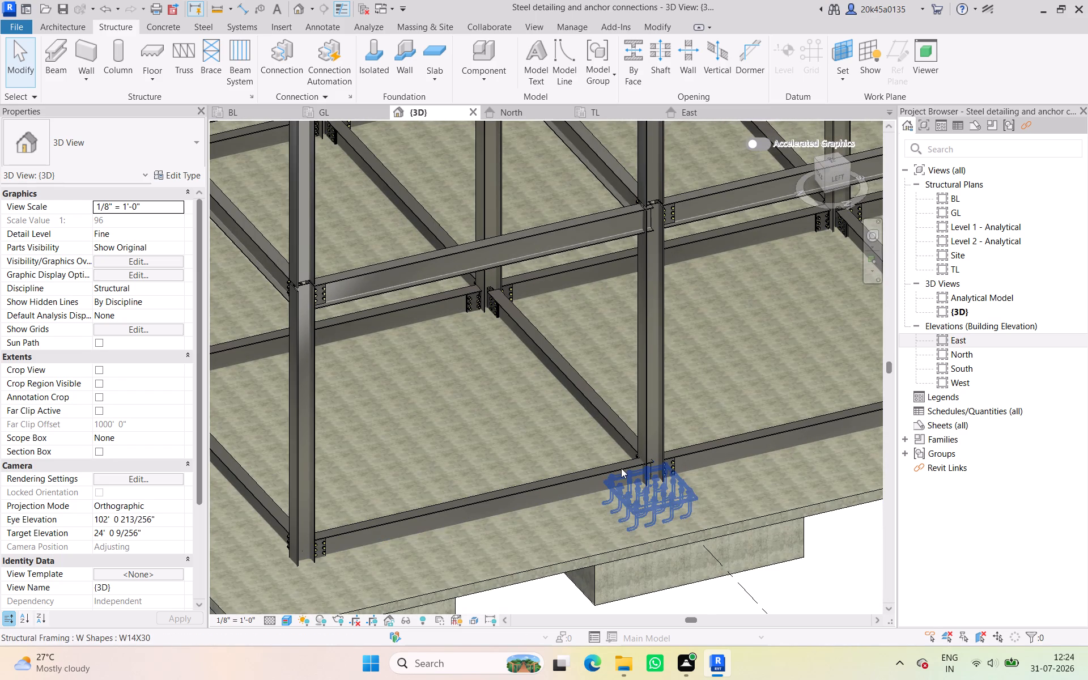
{"action": "left_click", "coordinate": [609, 464]}
{"action": "left_click", "coordinate": [649, 418], "text": "ctrl"}
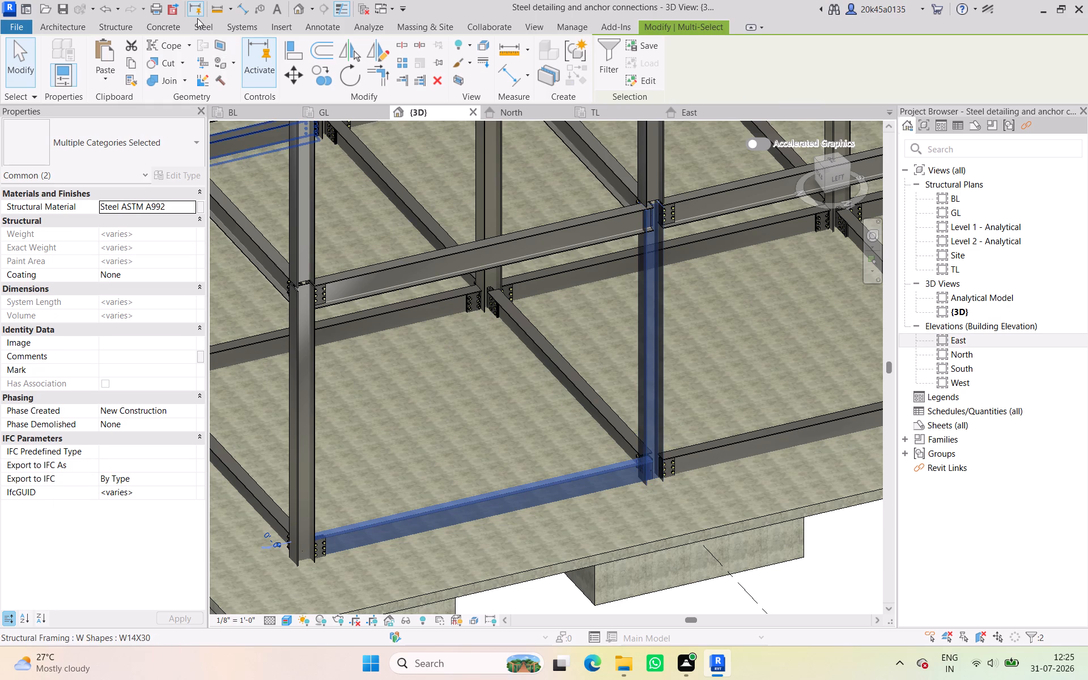
{"action": "left_click", "coordinate": [170, 26]}
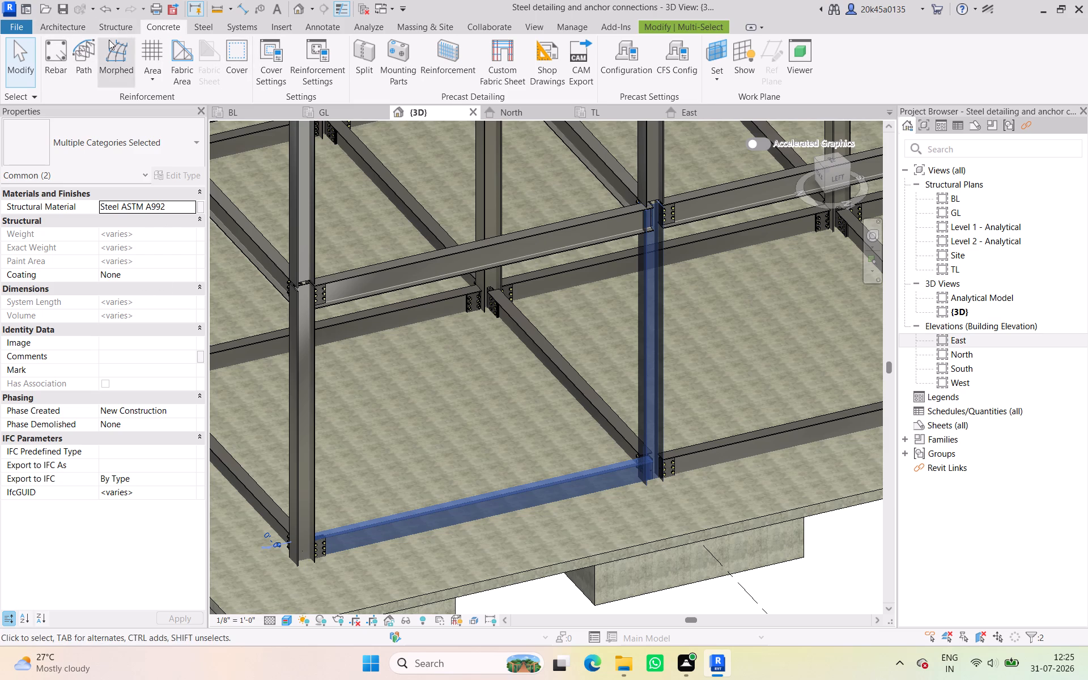
{"action": "left_click", "coordinate": [121, 23]}
{"action": "left_click", "coordinate": [291, 59]}
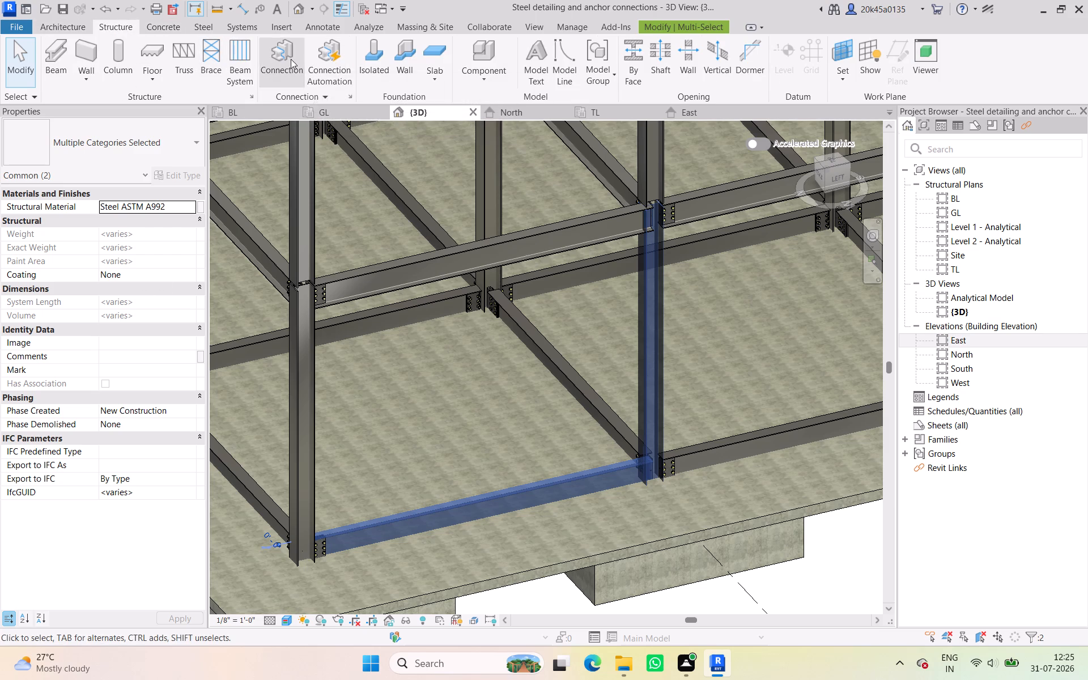
{"action": "left_click", "coordinate": [127, 136]}
{"action": "scroll", "coordinate": [89, 375], "scroll_direction": "down", "scroll_amount": 1}
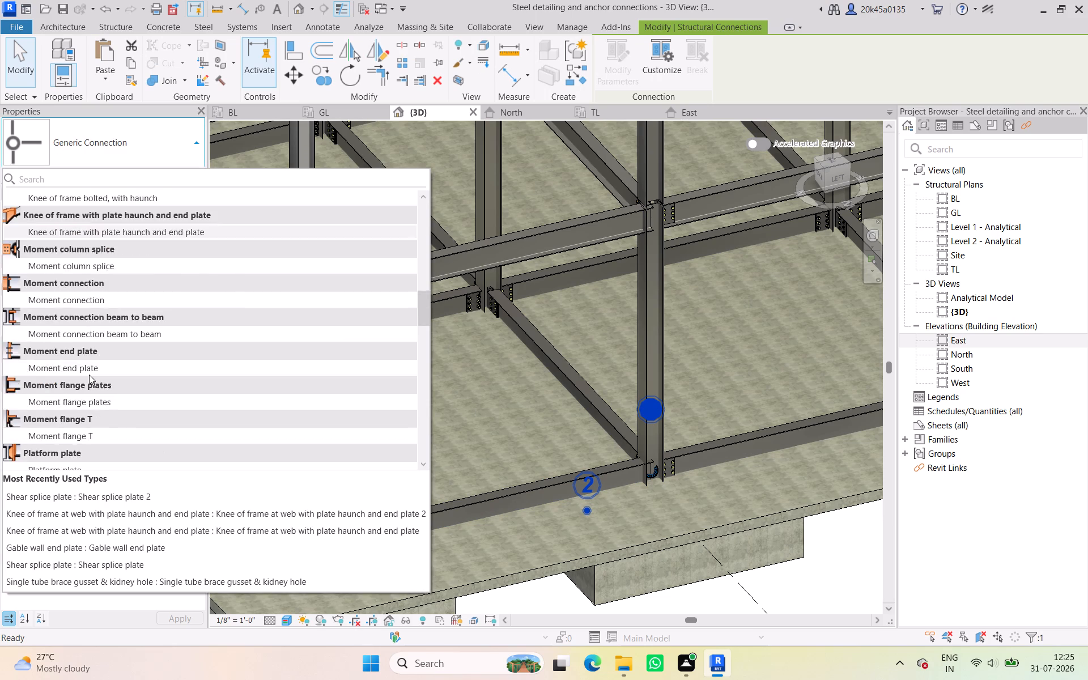
{"action": "scroll", "coordinate": [89, 375], "scroll_direction": "down", "scroll_amount": 2}
{"action": "left_click", "coordinate": [88, 451]}
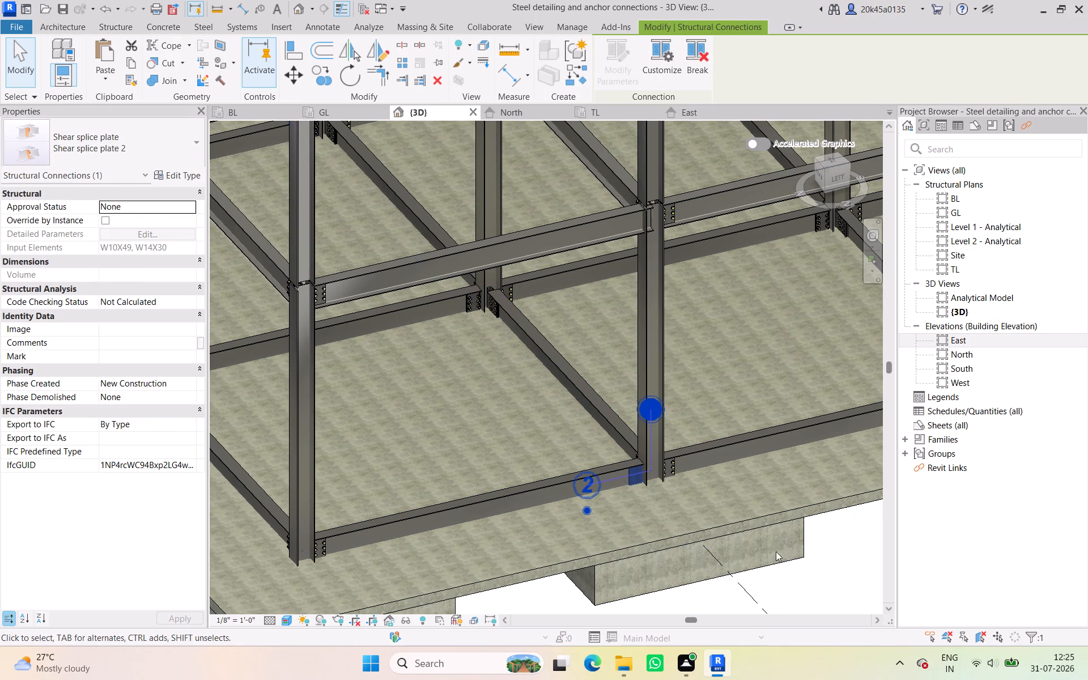
{"action": "left_click", "coordinate": [824, 571]}
Copy the grid 12/5 splice connection along grid 12 to the columns on grids 4, 3 and 2 in the GL plan.
{"action": "left_click", "coordinate": [632, 473]}
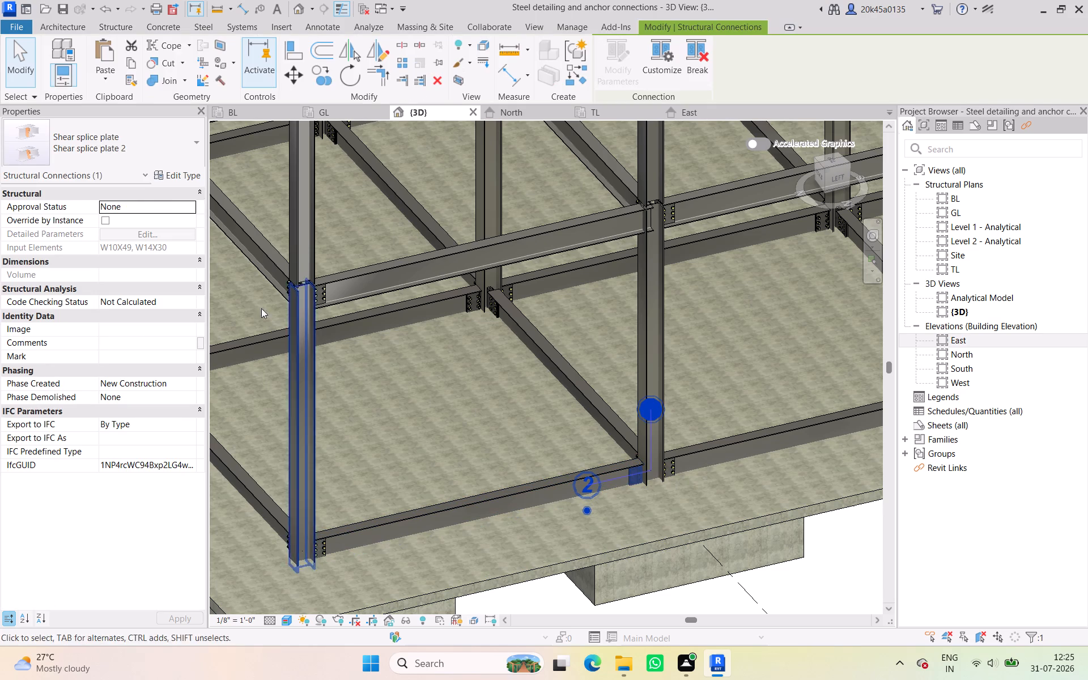
{"action": "left_click", "coordinate": [345, 108]}
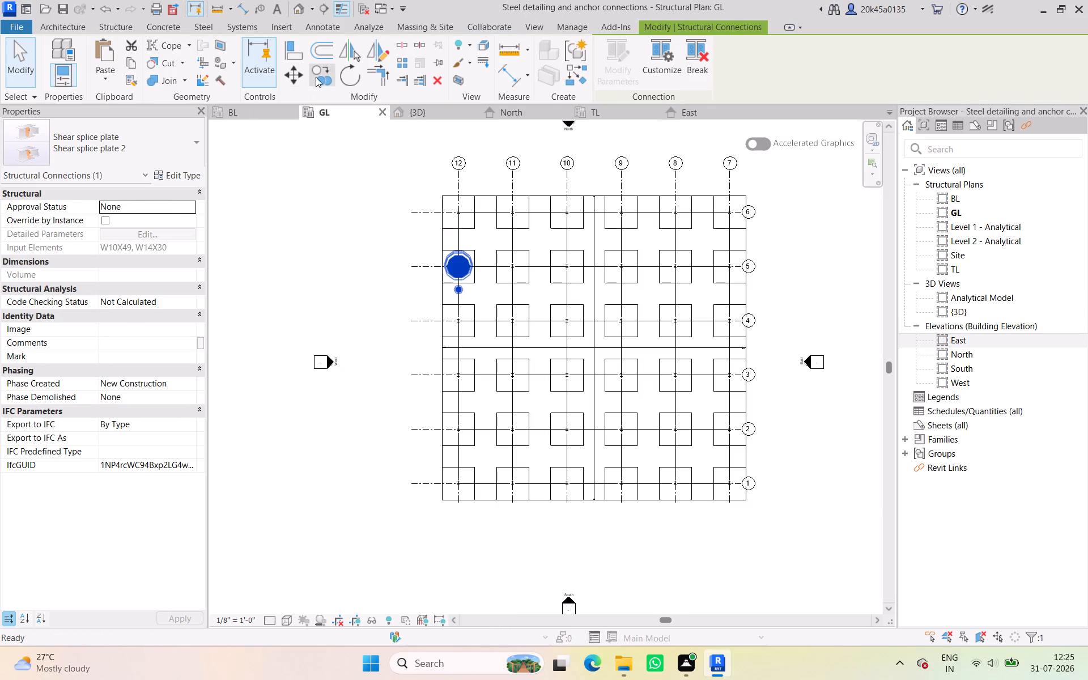
{"action": "left_click", "coordinate": [317, 77]}
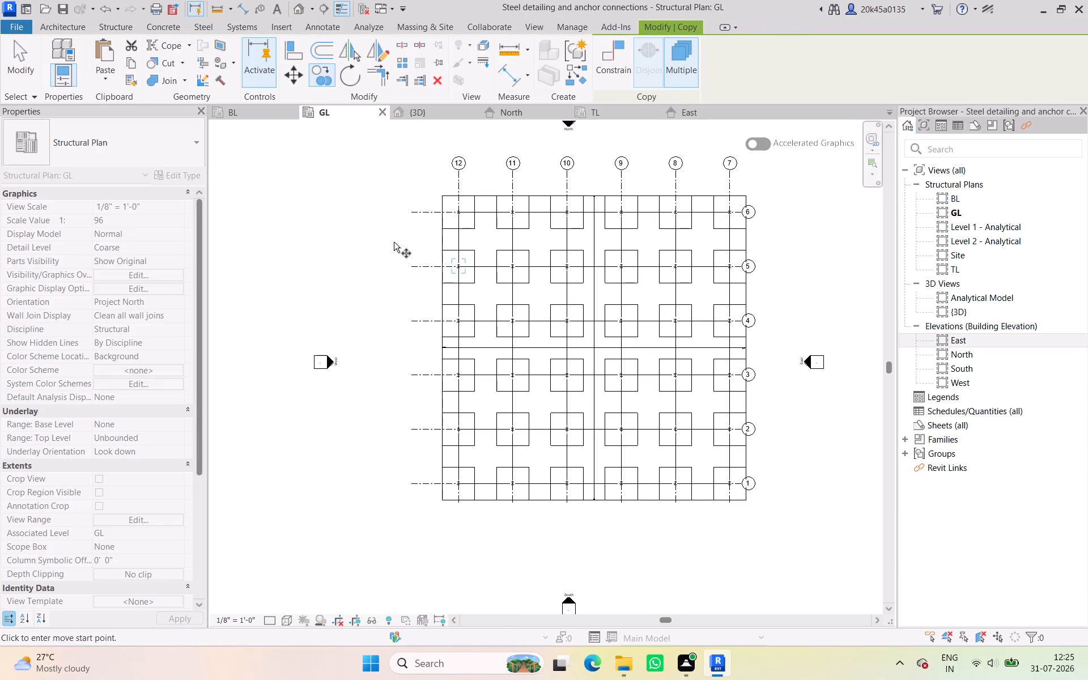
{"action": "left_click", "coordinate": [409, 266]}
{"action": "left_click", "coordinate": [414, 322]}
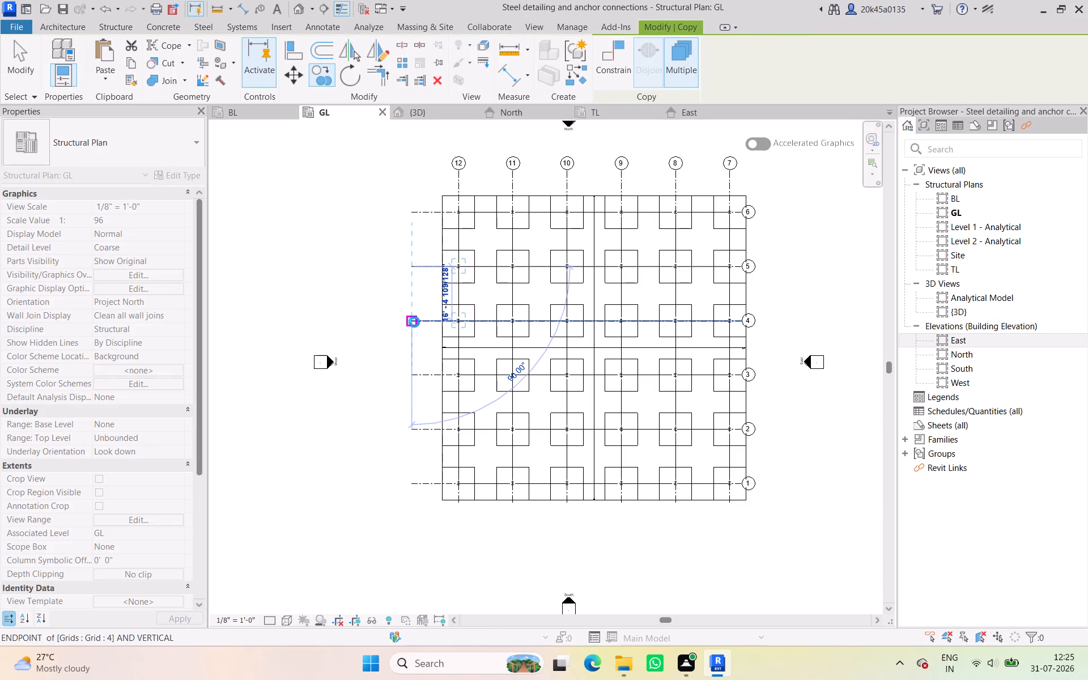
{"action": "left_click", "coordinate": [414, 372]}
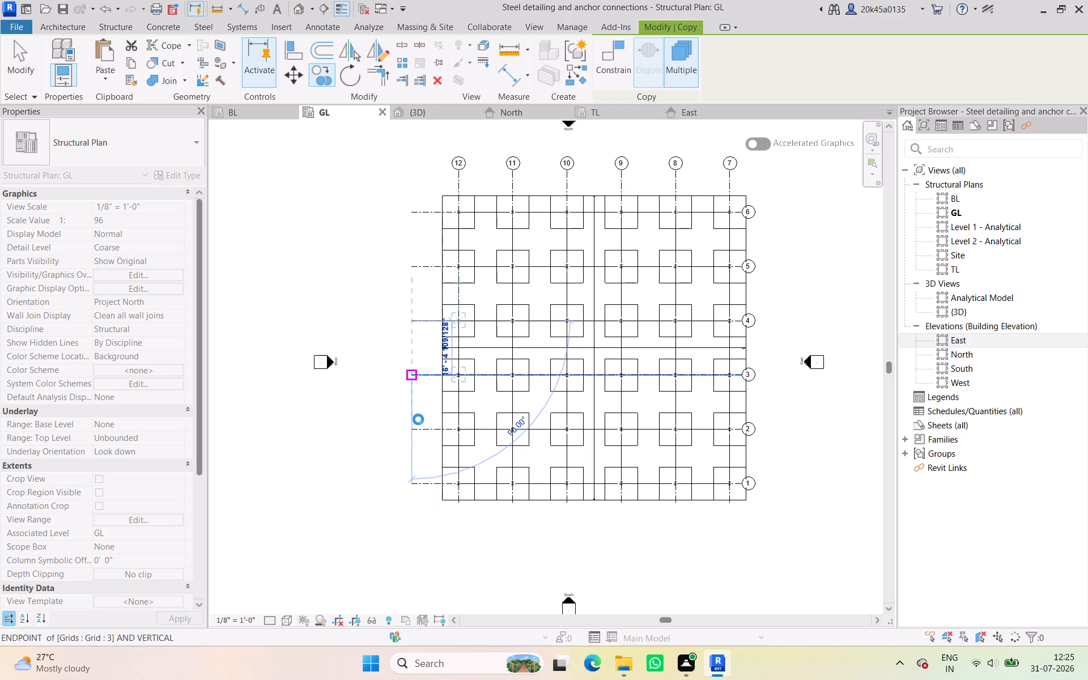
{"action": "left_click", "coordinate": [410, 431]}
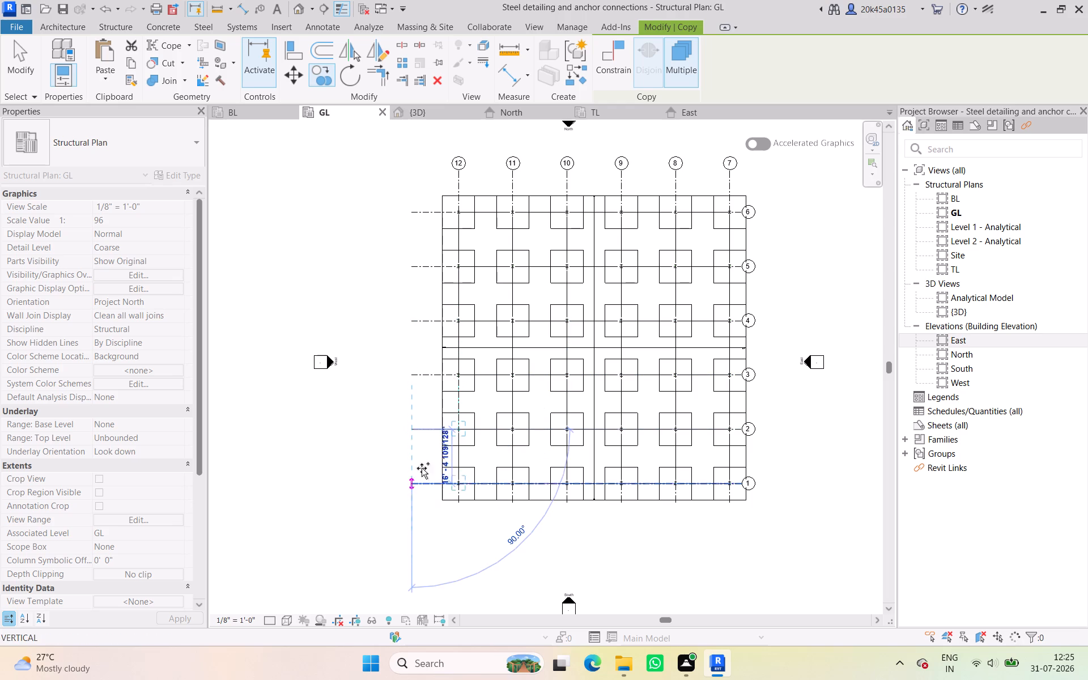
{"action": "left_click", "coordinate": [6, 67]}
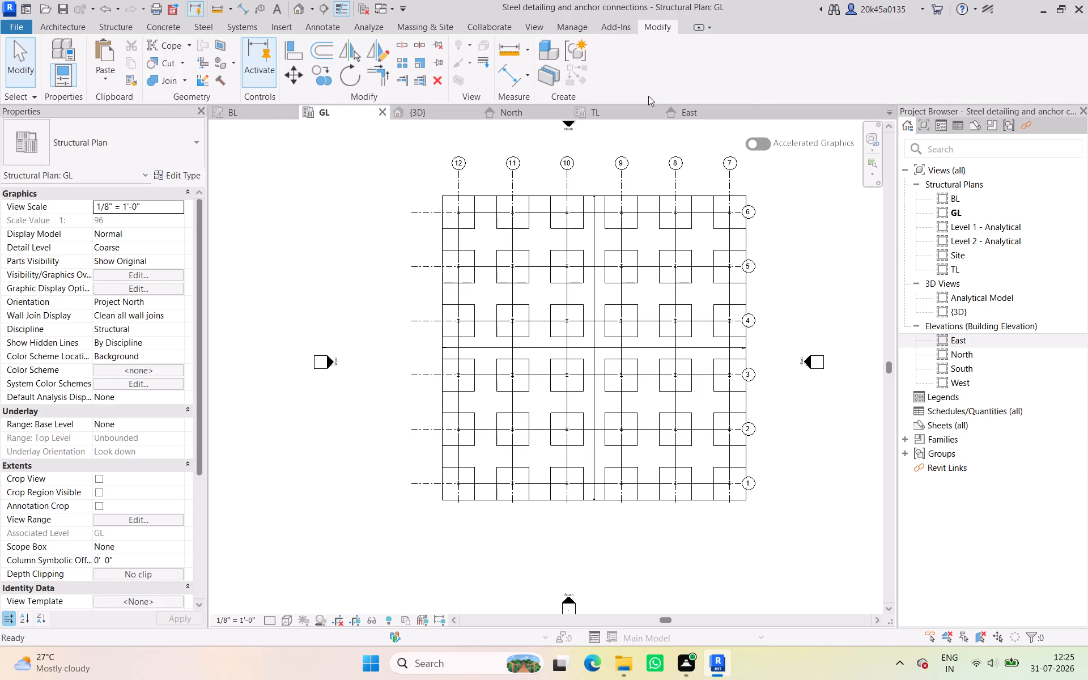
In the 3D view, select the base-level Shear splice plate 2 connections along the grid 12 edge, including both at the end corner column.
{"action": "left_click", "coordinate": [678, 116]}
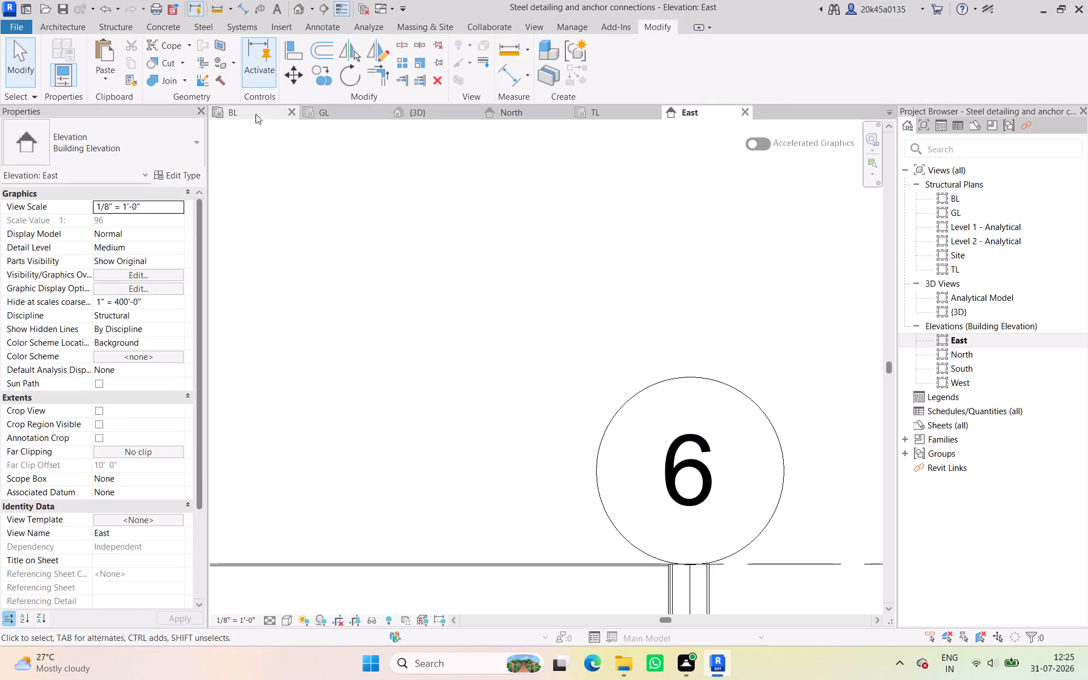
{"action": "left_click", "coordinate": [252, 114]}
{"action": "left_click", "coordinate": [430, 113]}
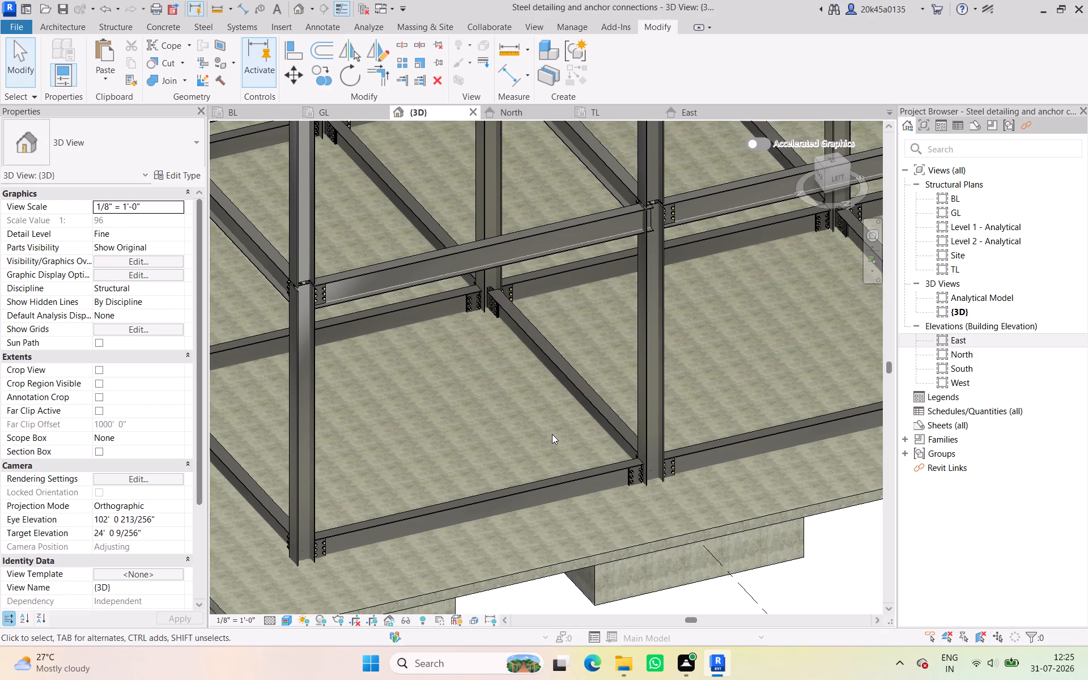
{"action": "scroll", "coordinate": [549, 441], "scroll_direction": "down", "scroll_amount": 2}
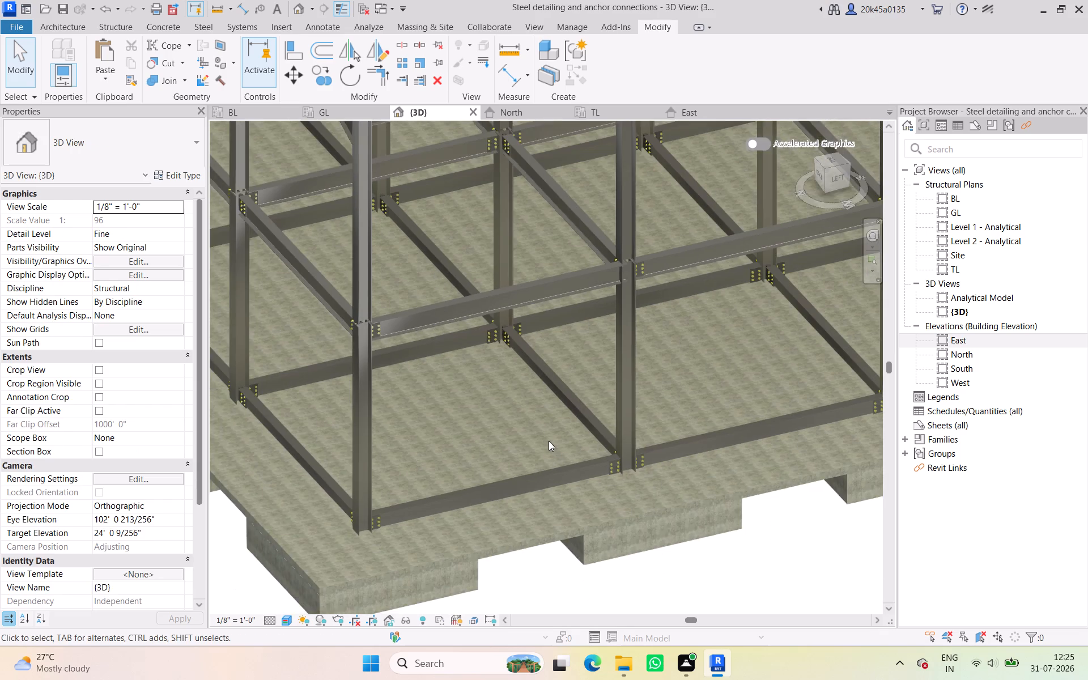
{"action": "middle_click_drag", "start_coordinate": [549, 441], "coordinate": [383, 494]}
{"action": "middle_click_drag", "start_coordinate": [440, 503], "coordinate": [405, 504]}
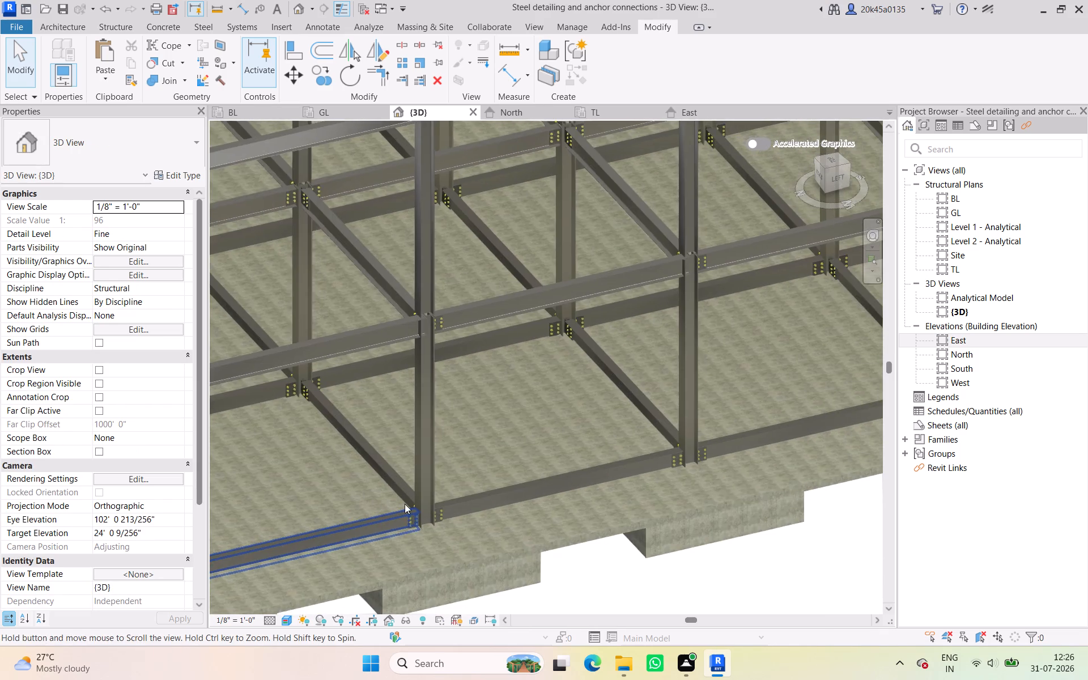
{"action": "left_click", "coordinate": [417, 515]}
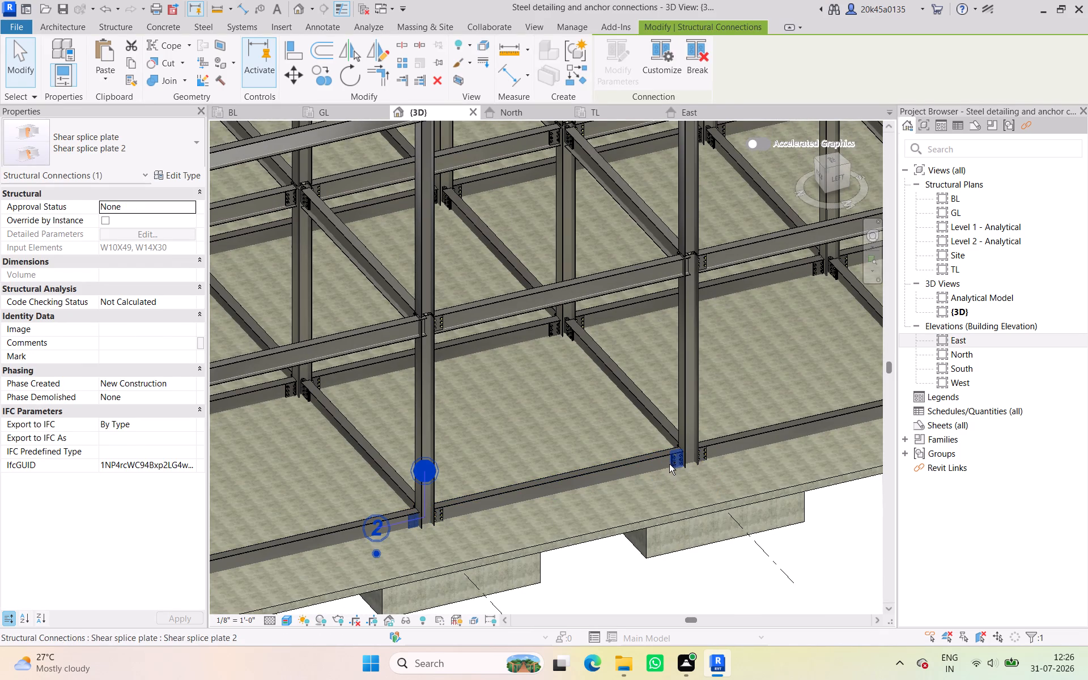
{"action": "left_click", "coordinate": [669, 464], "text": "ctrl"}
{"action": "middle_click_drag", "start_coordinate": [654, 478], "coordinate": [210, 594]}
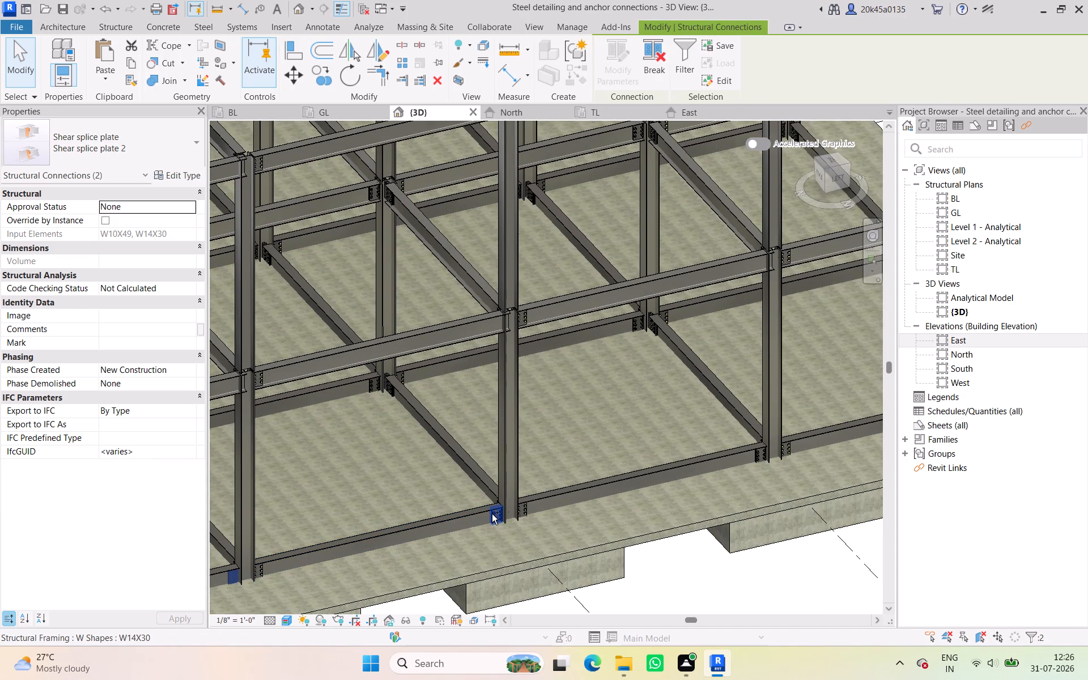
{"action": "left_click", "coordinate": [492, 514], "text": "ctrl"}
{"action": "middle_click_drag", "start_coordinate": [482, 524], "coordinate": [193, 597]}
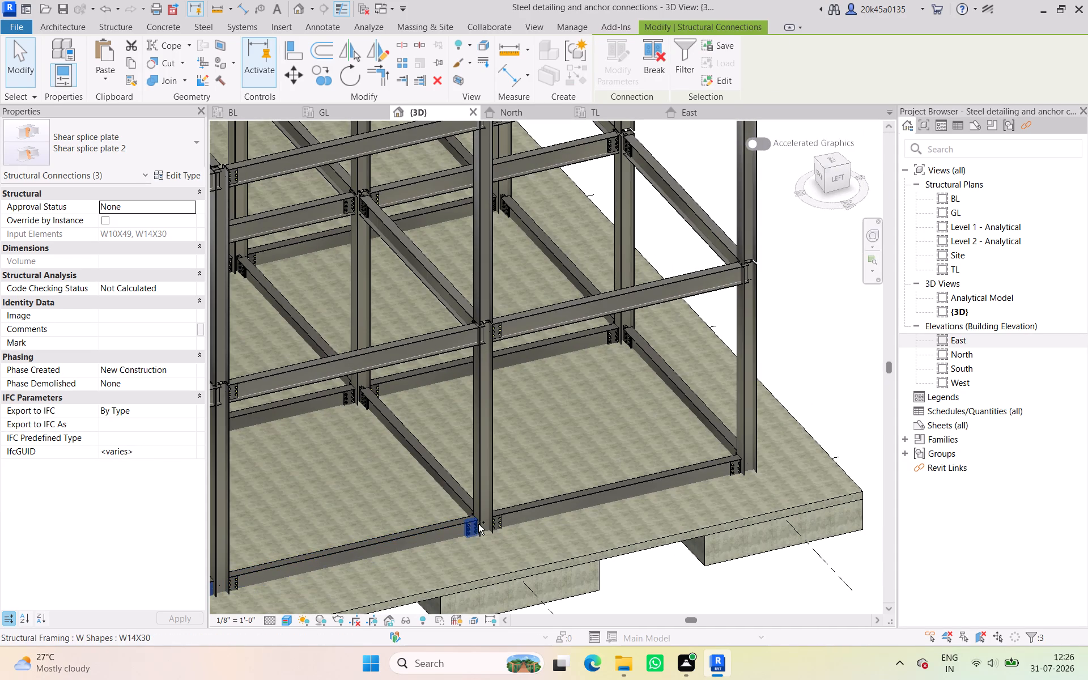
{"action": "left_click", "coordinate": [474, 525], "text": "ctrl"}
{"action": "middle_click_drag", "start_coordinate": [708, 511], "coordinate": [643, 580]}
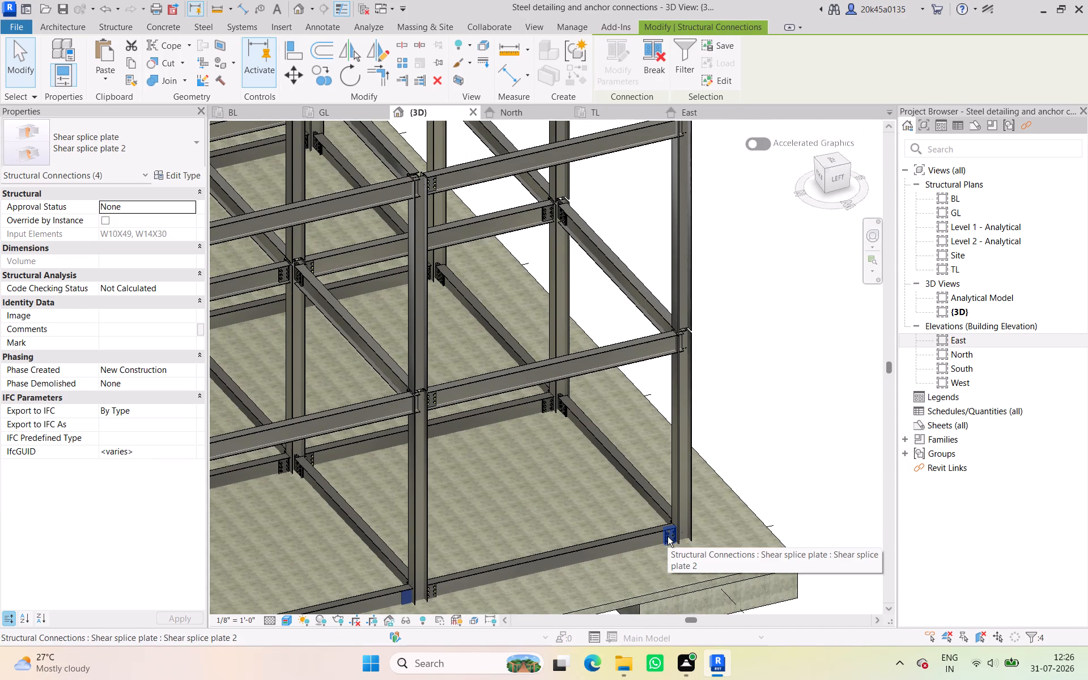
{"action": "left_click", "coordinate": [668, 537], "text": "ctrl"}
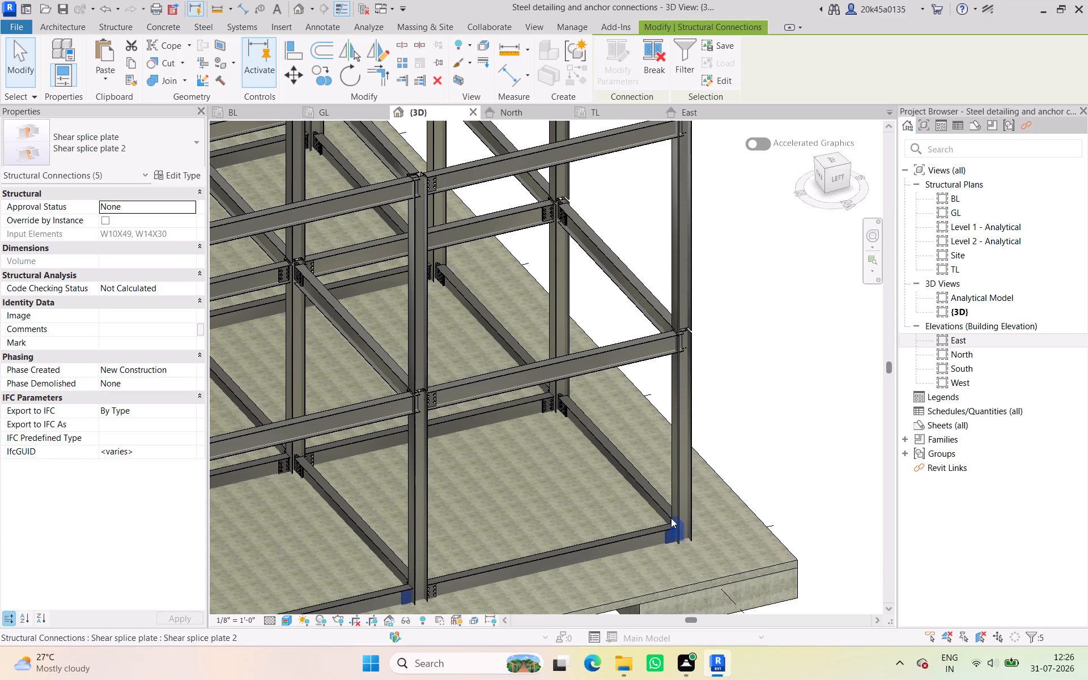
{"action": "scroll", "coordinate": [671, 515], "scroll_direction": "up", "scroll_amount": 8}
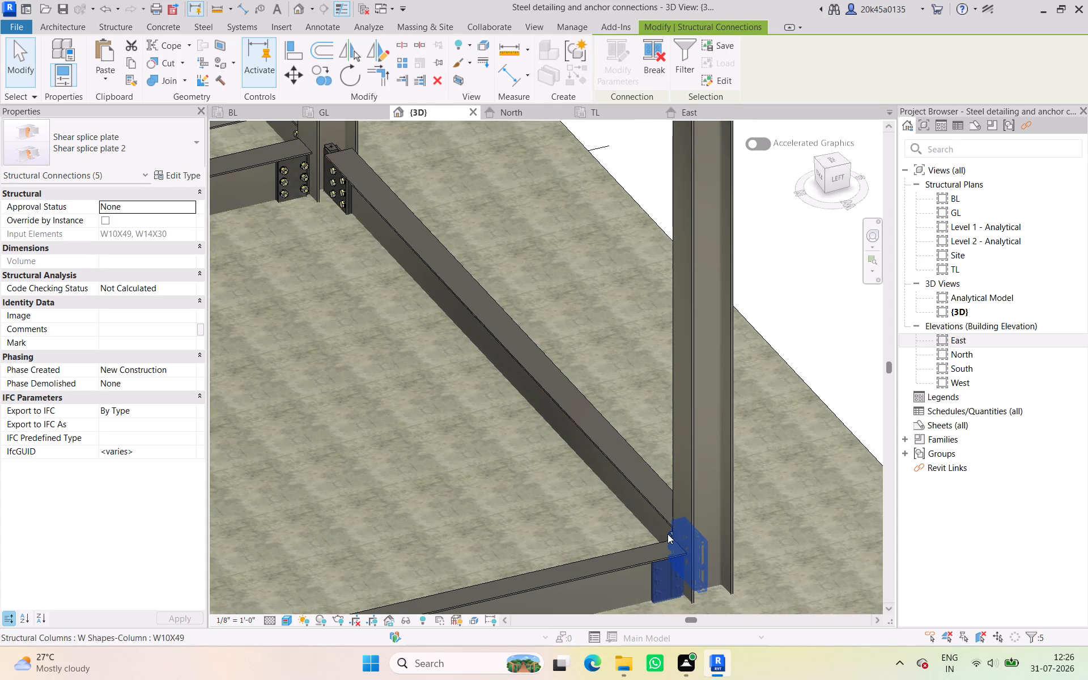
{"action": "left_click", "coordinate": [668, 534], "text": "ctrl"}
{"action": "scroll", "coordinate": [666, 526], "scroll_direction": "up", "scroll_amount": 5}
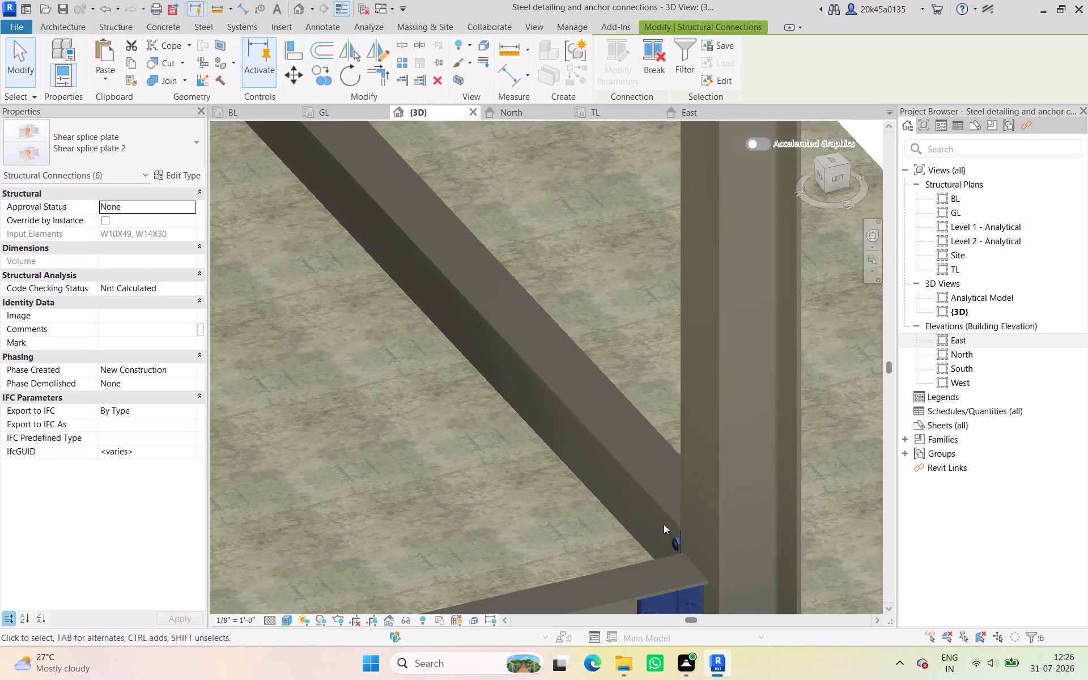
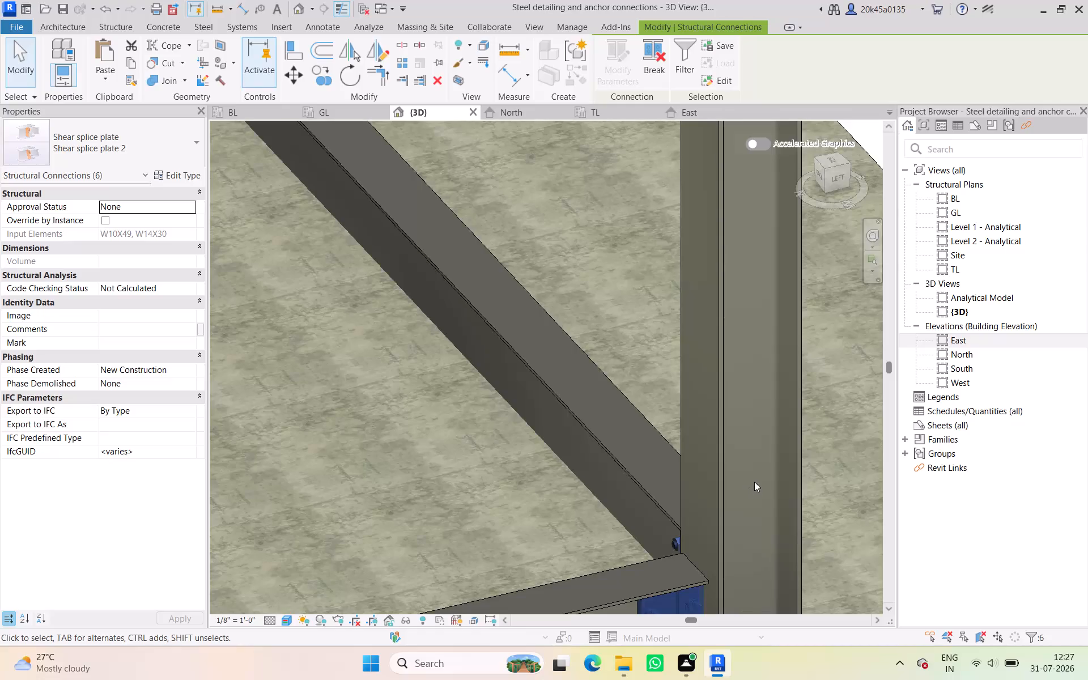
Copy the selected grid 12 edge splice connections and paste them aligned to levels BL and TL.
{"action": "scroll", "coordinate": [634, 507], "scroll_direction": "down", "scroll_amount": 10}
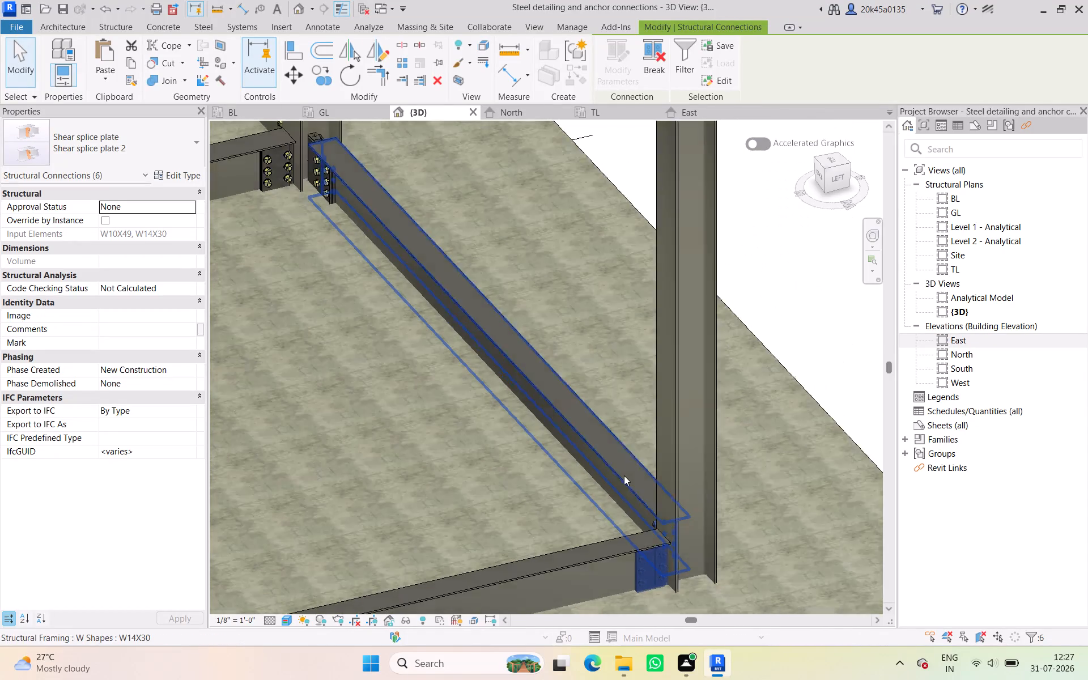
{"action": "scroll", "coordinate": [622, 465], "scroll_direction": "down", "scroll_amount": 3}
{"action": "middle_click_drag", "start_coordinate": [622, 465], "coordinate": [937, 364]}
{"action": "middle_click_drag", "start_coordinate": [449, 520], "coordinate": [920, 476]}
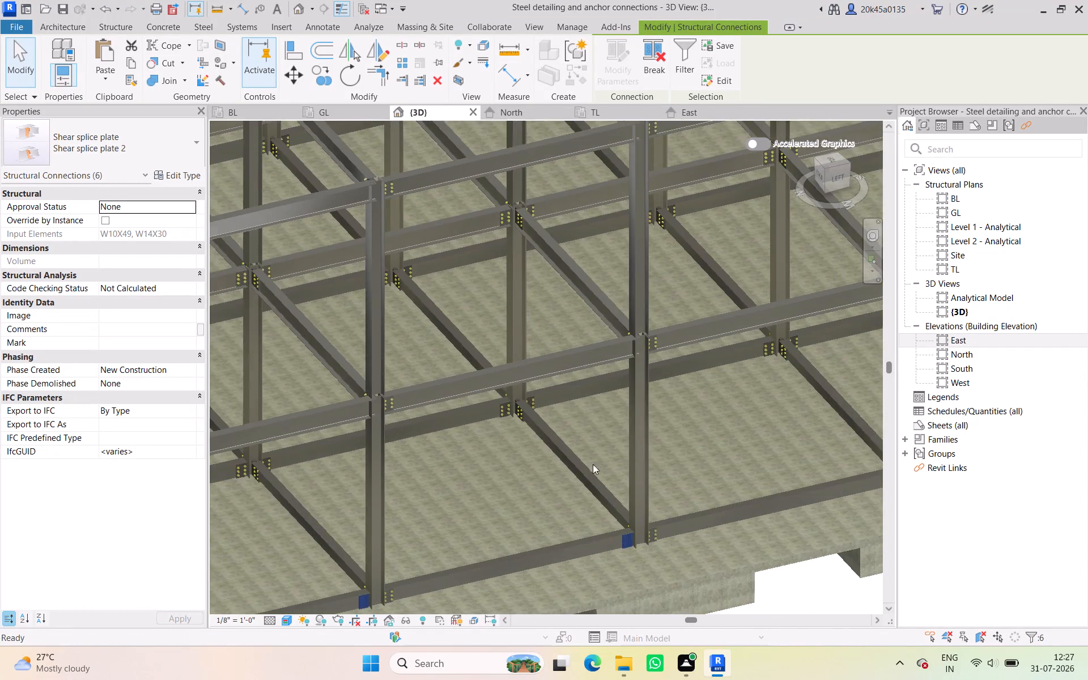
{"action": "scroll", "coordinate": [577, 464], "scroll_direction": "down", "scroll_amount": 3}
{"action": "middle_click_drag", "start_coordinate": [577, 464], "coordinate": [797, 396]}
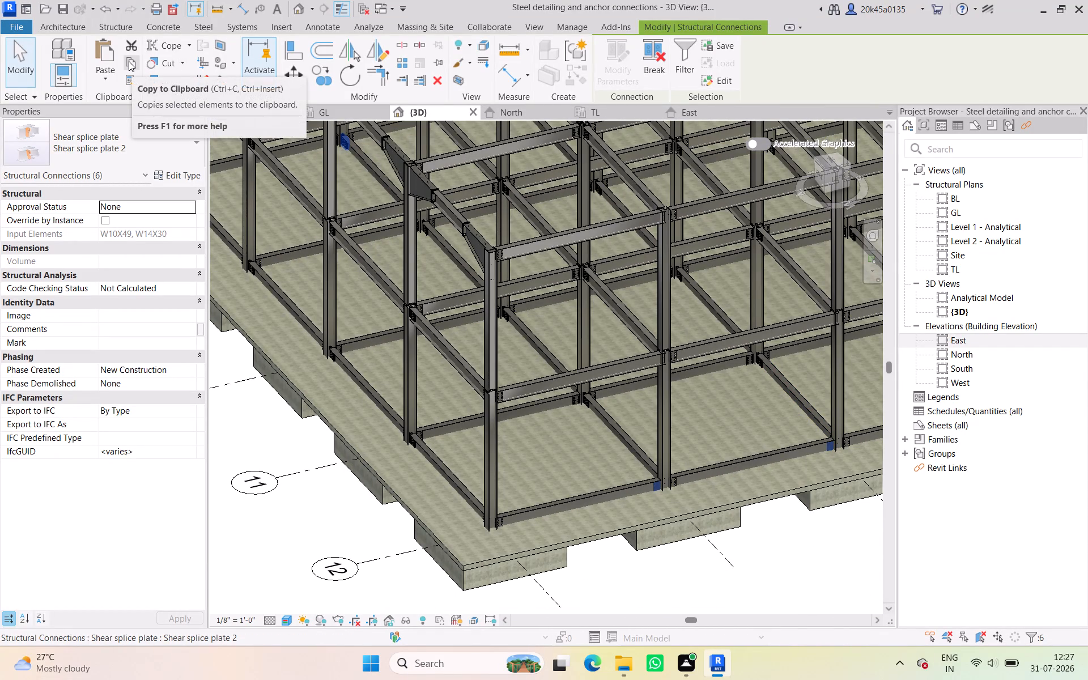
{"action": "left_click", "coordinate": [129, 61]}
{"action": "left_click", "coordinate": [100, 80]}
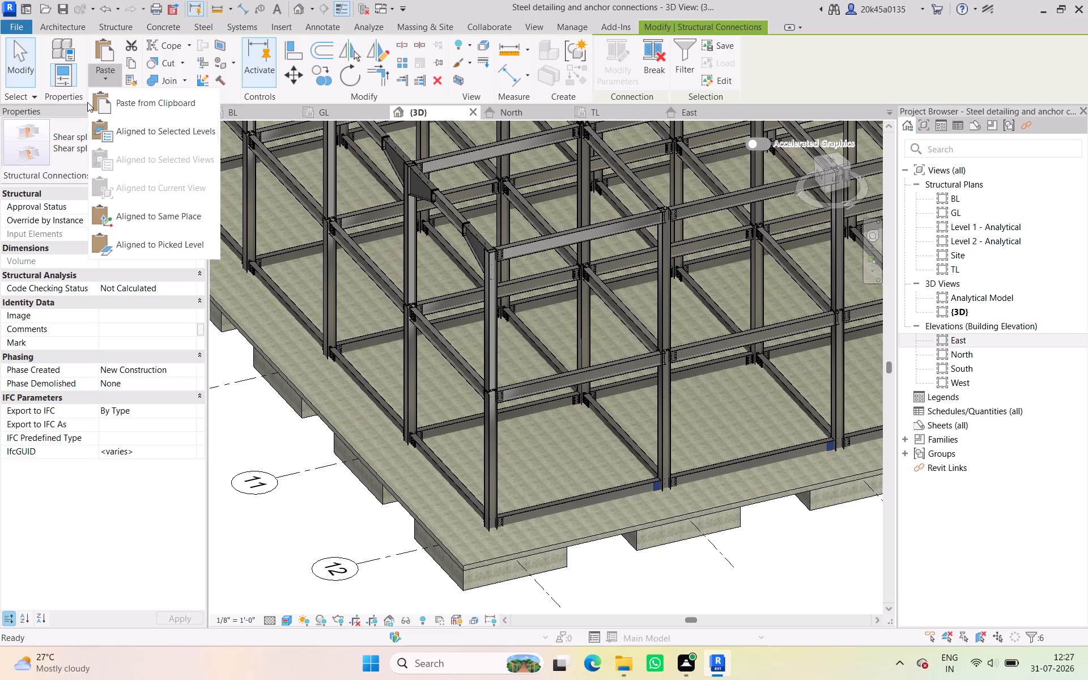
{"action": "left_click", "coordinate": [153, 134]}
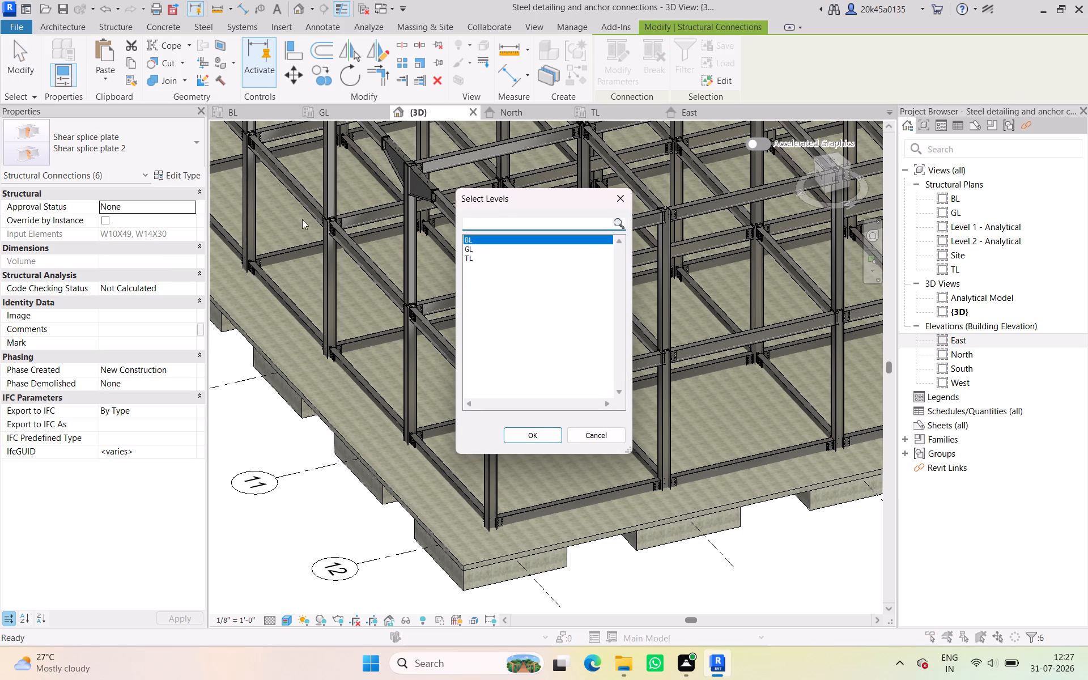
{"action": "left_click", "coordinate": [471, 259], "text": "ctrl"}
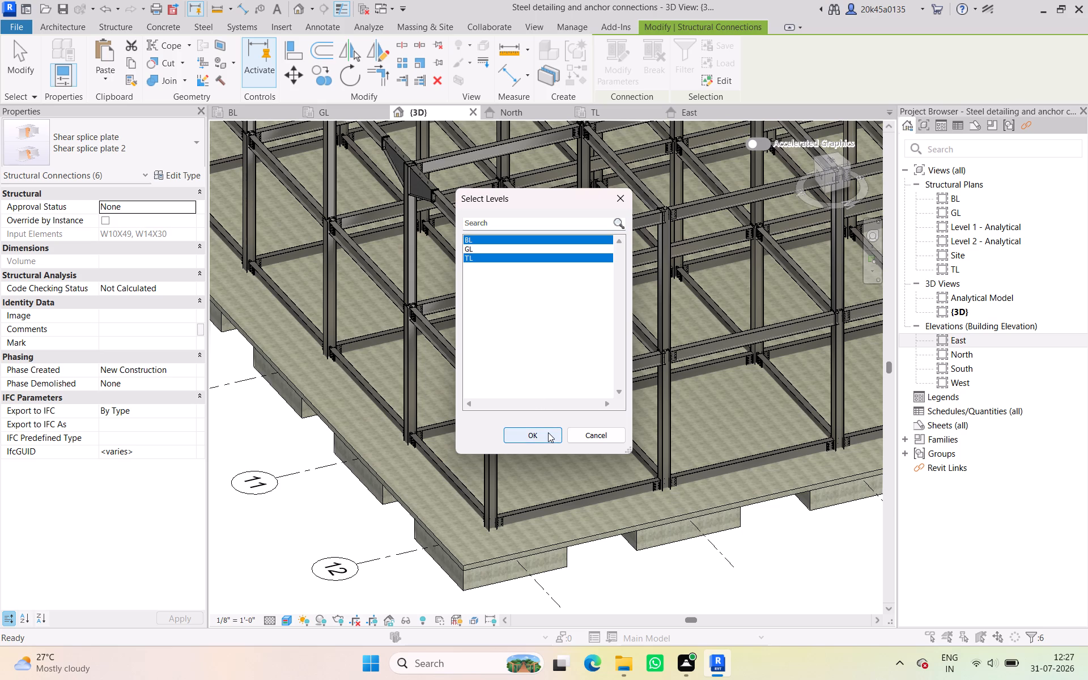
{"action": "left_click", "coordinate": [548, 432]}
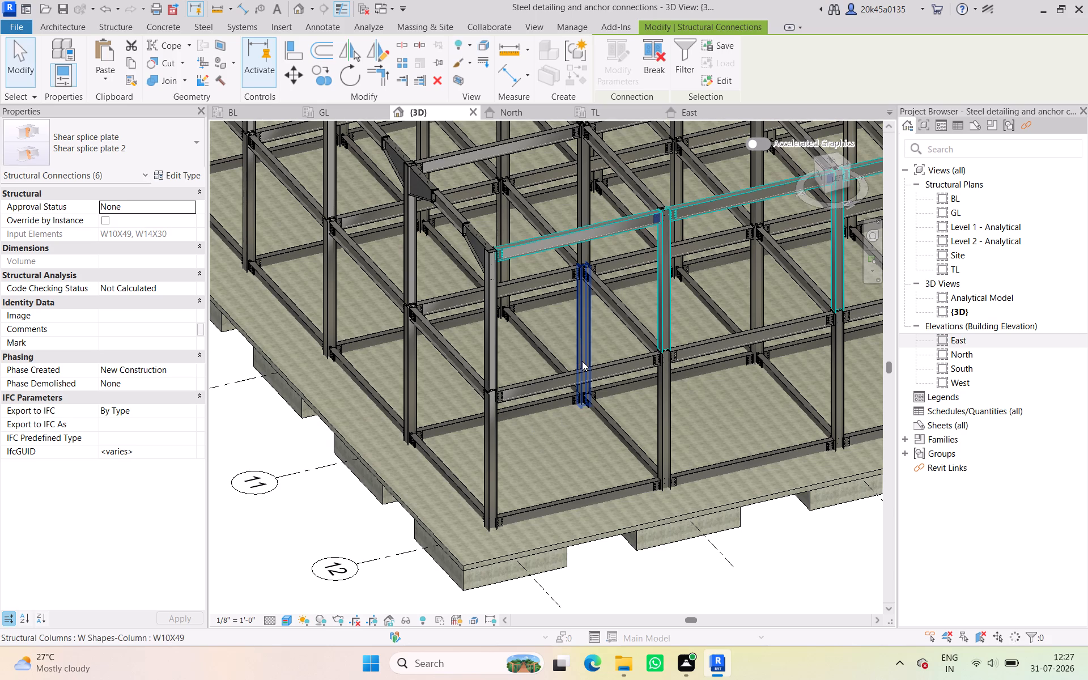
{"action": "left_click", "coordinate": [681, 606]}
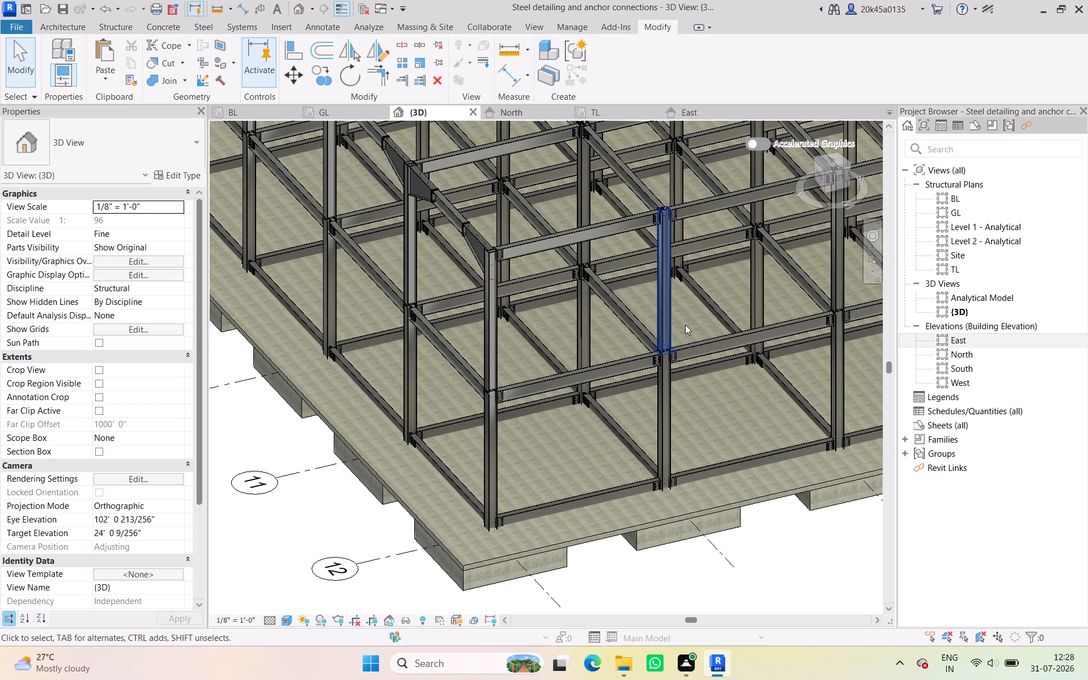
On the opposite grid 7 edge, select the three base-level Shear splice plate 2 connections at the grid 5 column.
{"action": "scroll", "coordinate": [685, 325], "scroll_direction": "down", "scroll_amount": 1}
{"action": "middle_click_drag", "start_coordinate": [707, 398], "coordinate": [779, 394], "text": "shift"}
{"action": "middle_click_drag", "start_coordinate": [749, 384], "coordinate": [459, 385]}
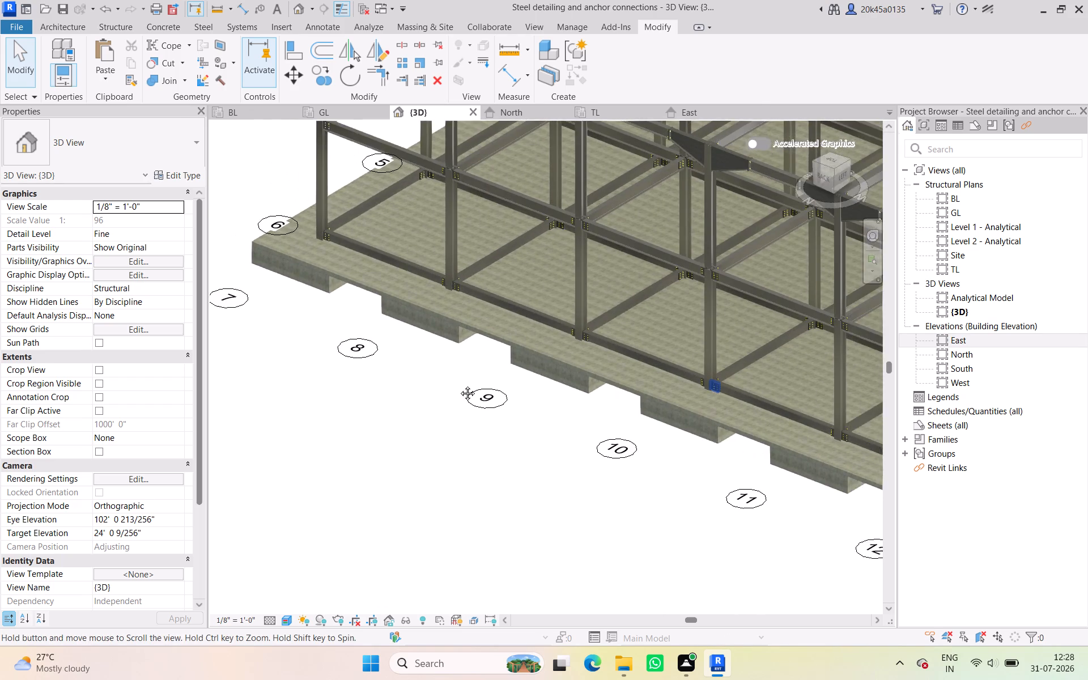
{"action": "middle_click_drag", "start_coordinate": [459, 385], "coordinate": [233, 419]}
{"action": "middle_click_drag", "start_coordinate": [657, 405], "coordinate": [524, 563]}
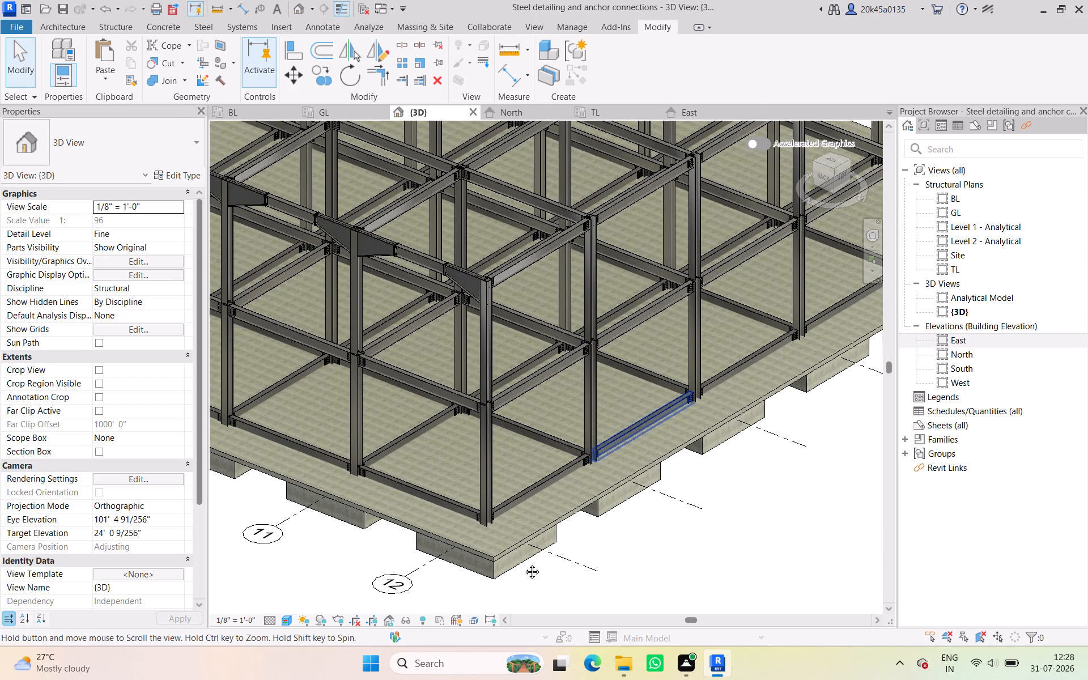
{"action": "middle_click_drag", "start_coordinate": [524, 563], "coordinate": [363, 678]}
{"action": "scroll", "coordinate": [634, 478], "scroll_direction": "down", "scroll_amount": 3}
{"action": "middle_click_drag", "start_coordinate": [628, 479], "coordinate": [931, 479]}
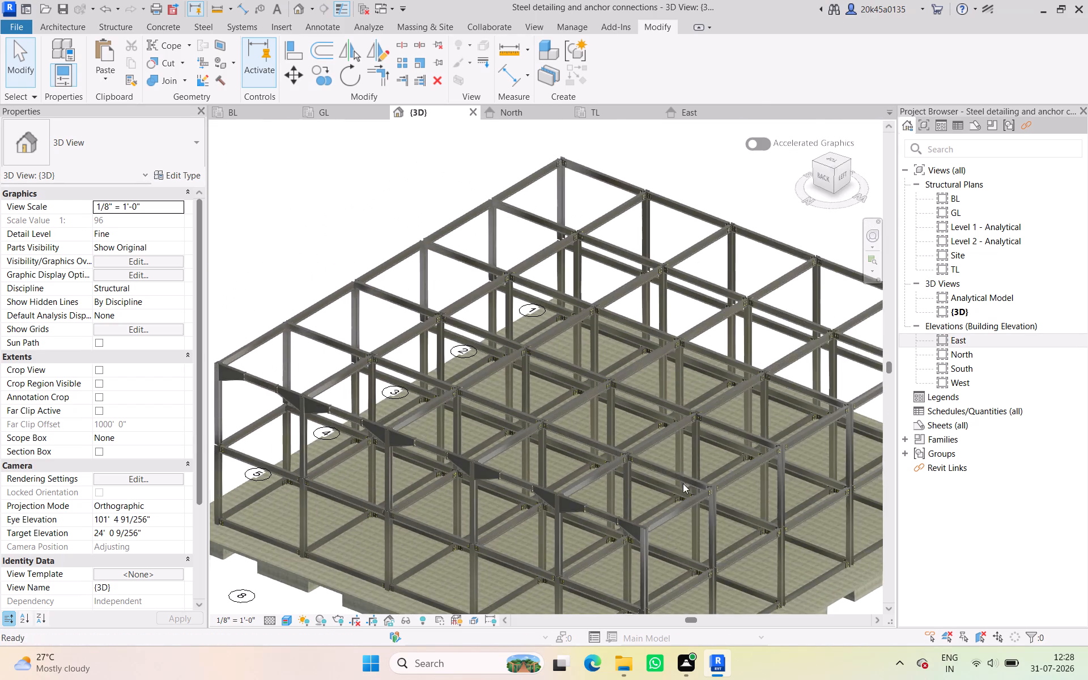
{"action": "middle_click_drag", "start_coordinate": [631, 529], "coordinate": [699, 482], "text": "shift"}
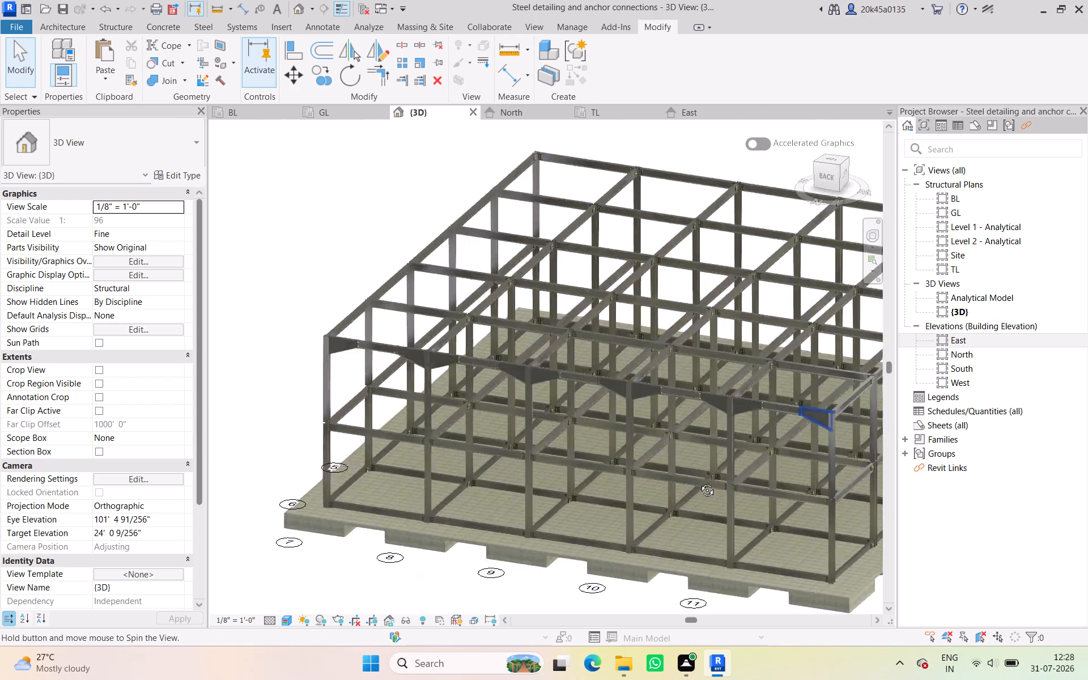
{"action": "middle_click_drag", "start_coordinate": [699, 482], "coordinate": [708, 474], "text": "shift"}
{"action": "middle_click_drag", "start_coordinate": [565, 423], "coordinate": [607, 550]}
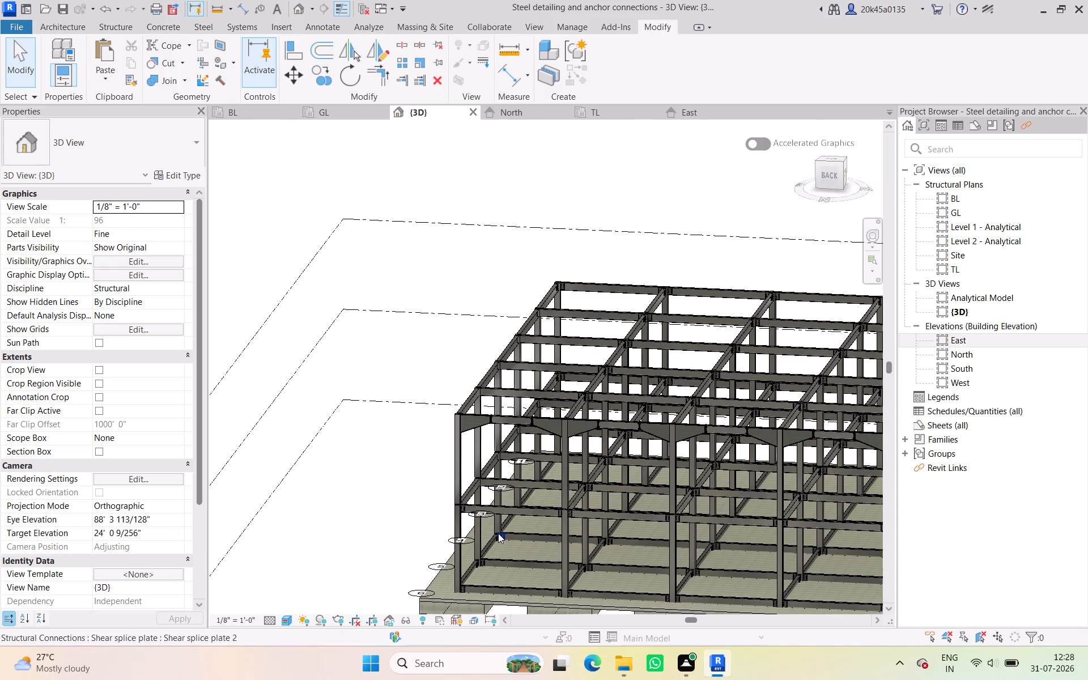
{"action": "scroll", "coordinate": [498, 533], "scroll_direction": "up", "scroll_amount": 3}
{"action": "middle_click_drag", "start_coordinate": [498, 533], "coordinate": [427, 555]}
{"action": "scroll", "coordinate": [422, 562], "scroll_direction": "up", "scroll_amount": 2}
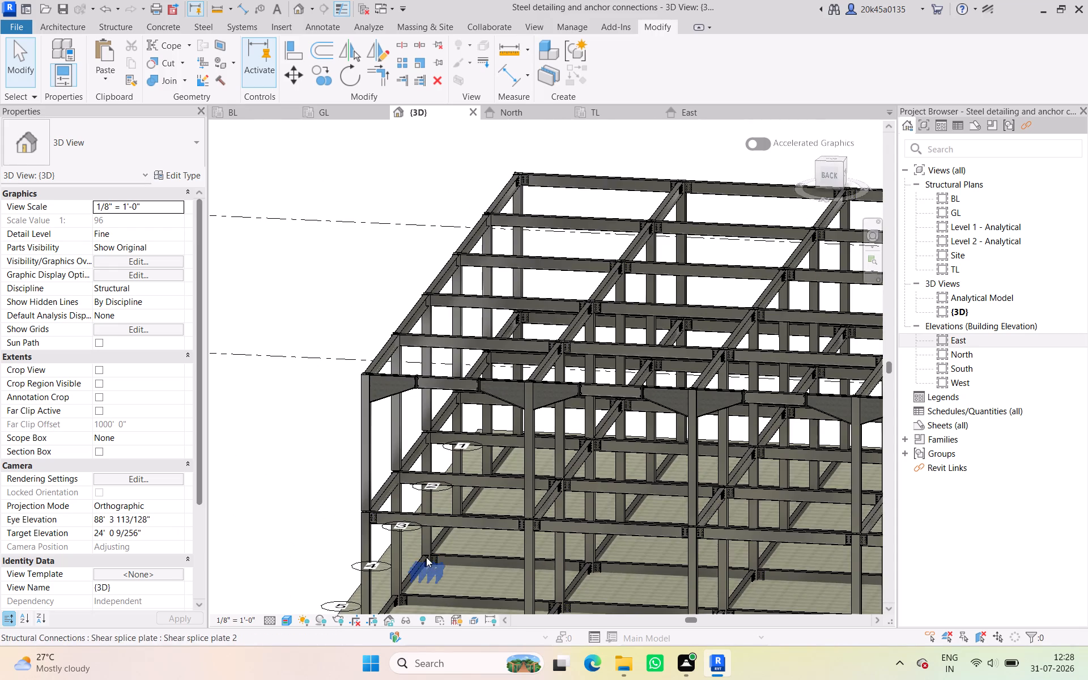
{"action": "scroll", "coordinate": [426, 557], "scroll_direction": "up", "scroll_amount": 2}
{"action": "middle_click_drag", "start_coordinate": [428, 556], "coordinate": [442, 517]}
{"action": "middle_click_drag", "start_coordinate": [446, 539], "coordinate": [485, 474]}
{"action": "left_click", "coordinate": [443, 522]}
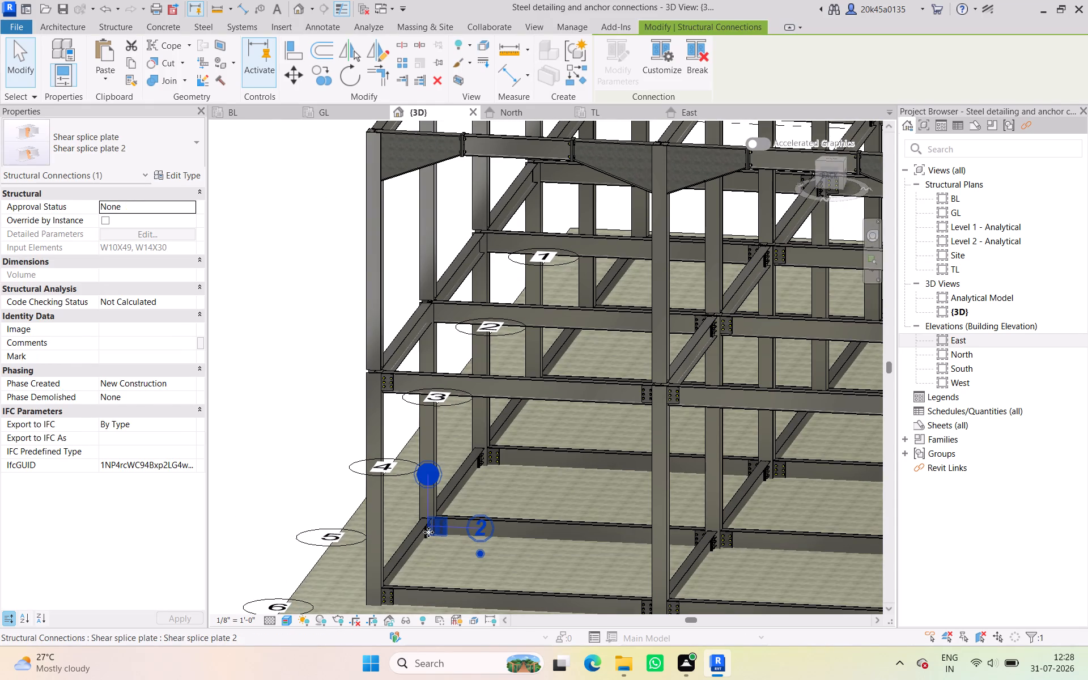
{"action": "scroll", "coordinate": [439, 539], "scroll_direction": "down", "scroll_amount": 3}
{"action": "middle_click_drag", "start_coordinate": [421, 526], "coordinate": [275, 443], "text": "shift"}
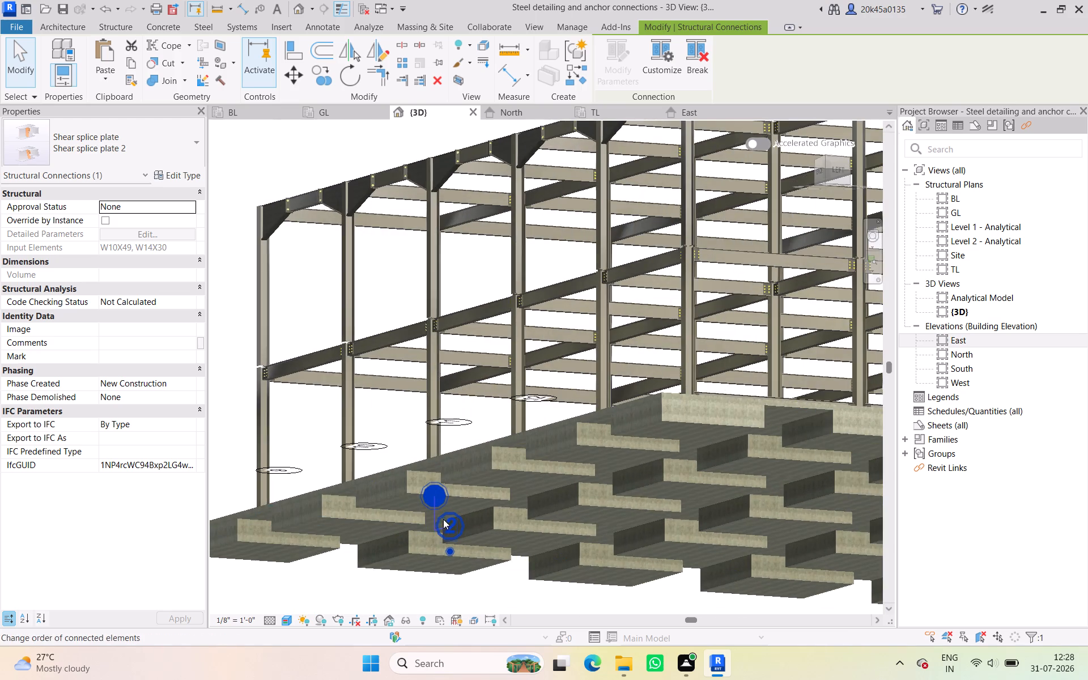
{"action": "middle_click_drag", "start_coordinate": [439, 524], "coordinate": [751, 577]}
{"action": "scroll", "coordinate": [465, 528], "scroll_direction": "up", "scroll_amount": 5}
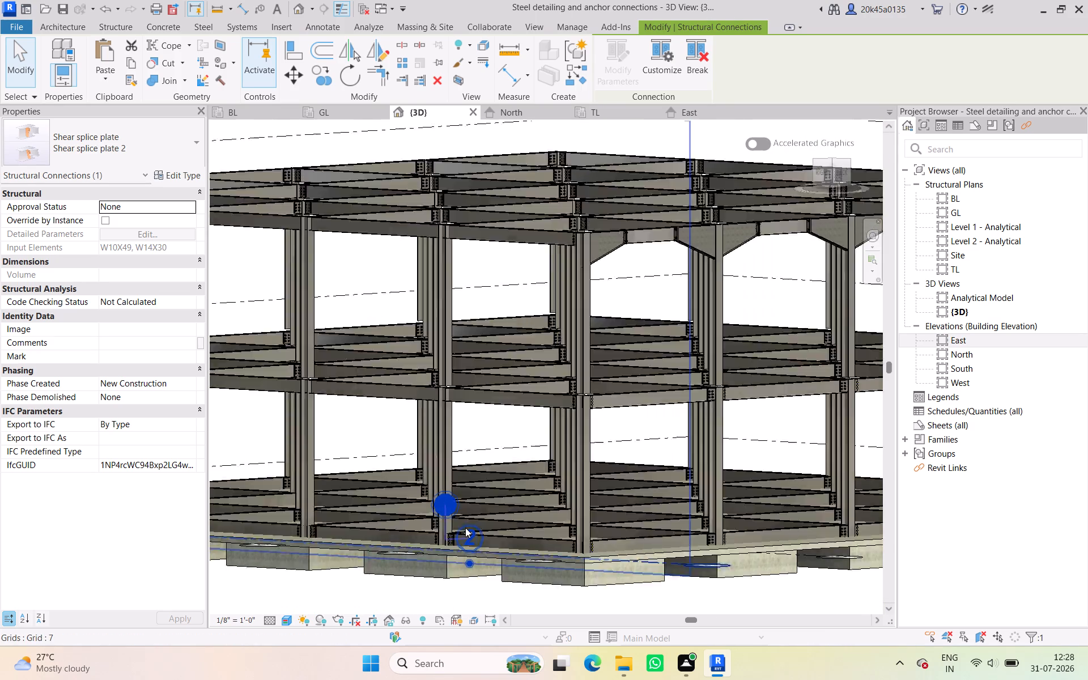
{"action": "middle_click_drag", "start_coordinate": [482, 511], "coordinate": [477, 560], "text": "shift"}
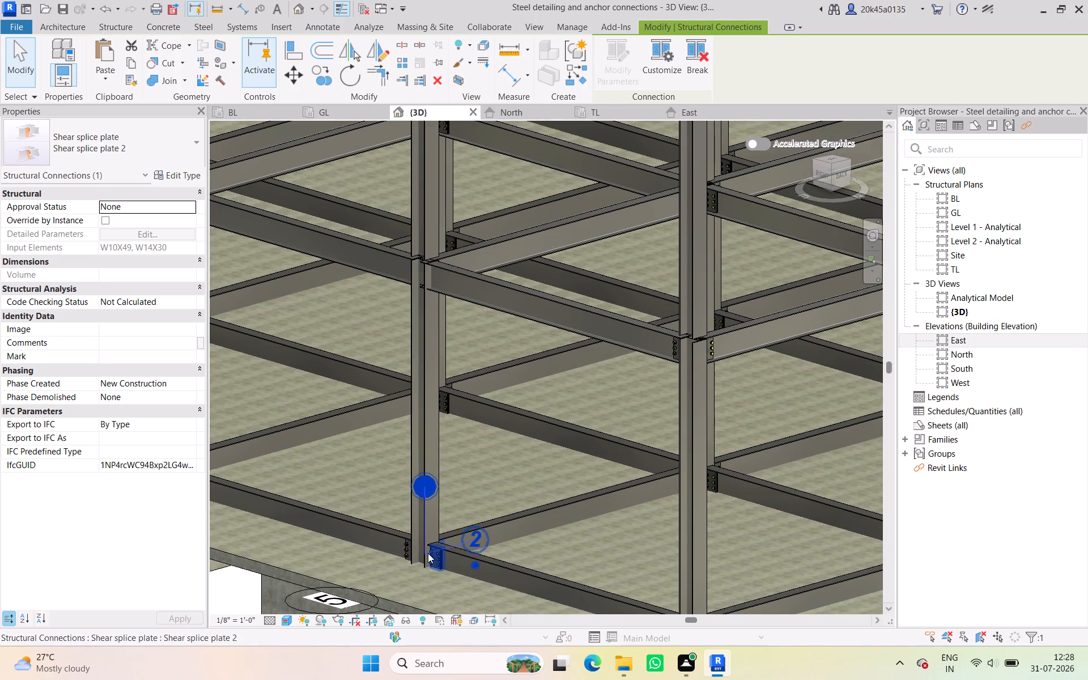
{"action": "left_click", "coordinate": [428, 553], "text": "ctrl"}
{"action": "left_click", "coordinate": [404, 555], "text": "ctrl"}
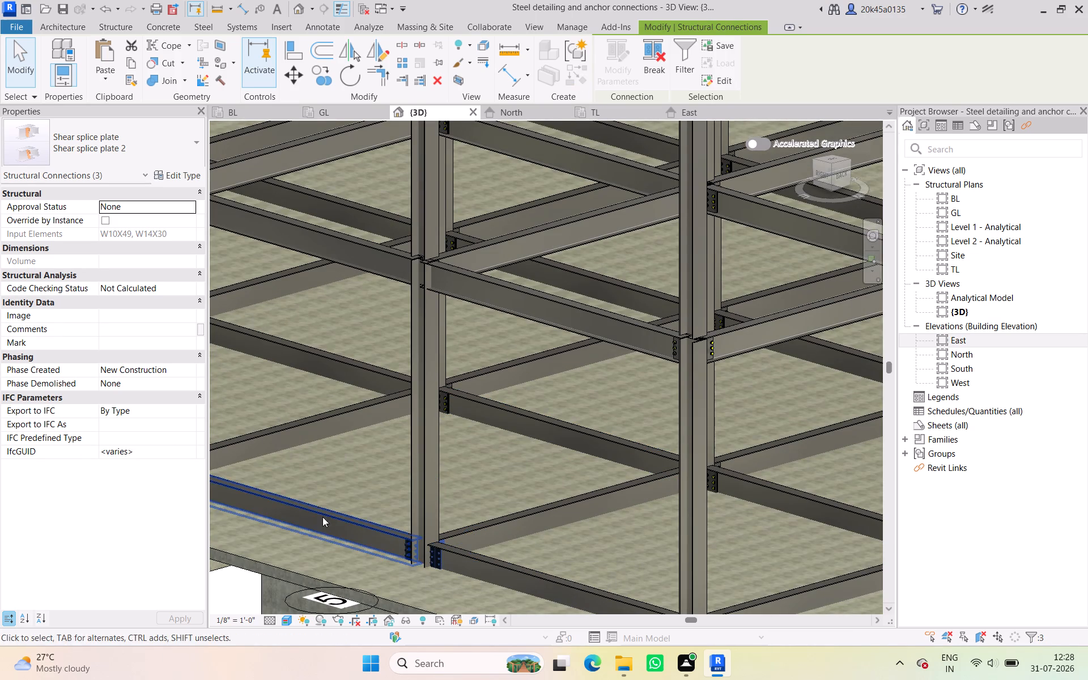
Add the base-level splice plate connections at the grid 4 and grid 3 columns to the selection, leaving out individual bolts.
{"action": "middle_click_drag", "start_coordinate": [322, 517], "coordinate": [652, 557]}
{"action": "left_click", "coordinate": [496, 521], "text": "ctrl"}
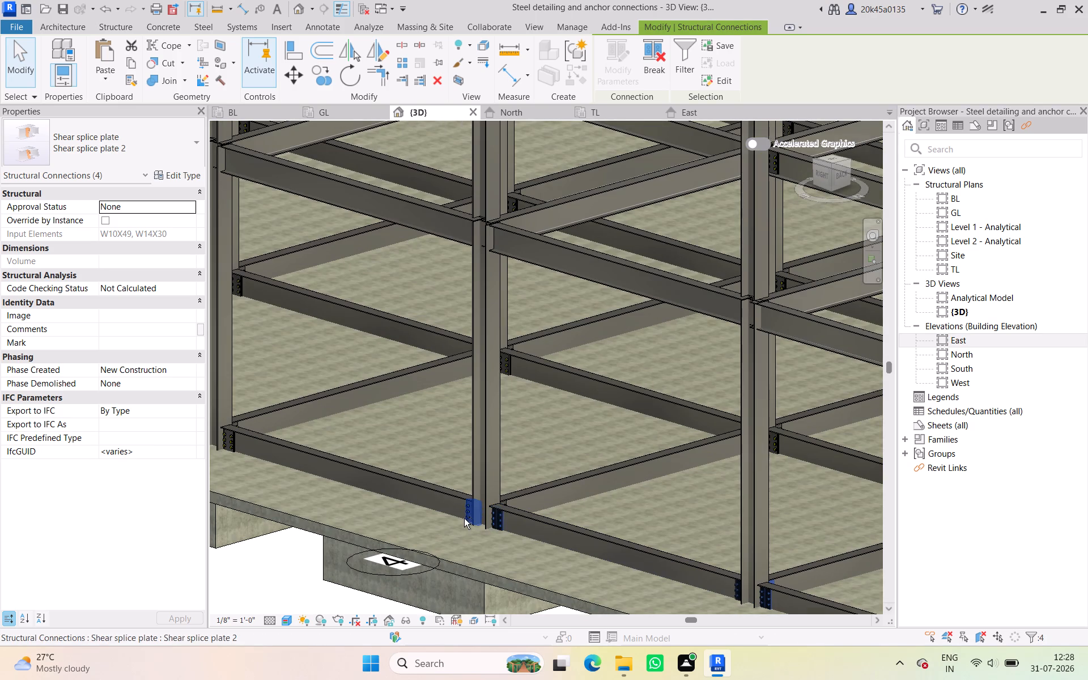
{"action": "left_click", "coordinate": [464, 518], "text": "ctrl"}
{"action": "left_click", "coordinate": [511, 503], "text": "ctrl"}
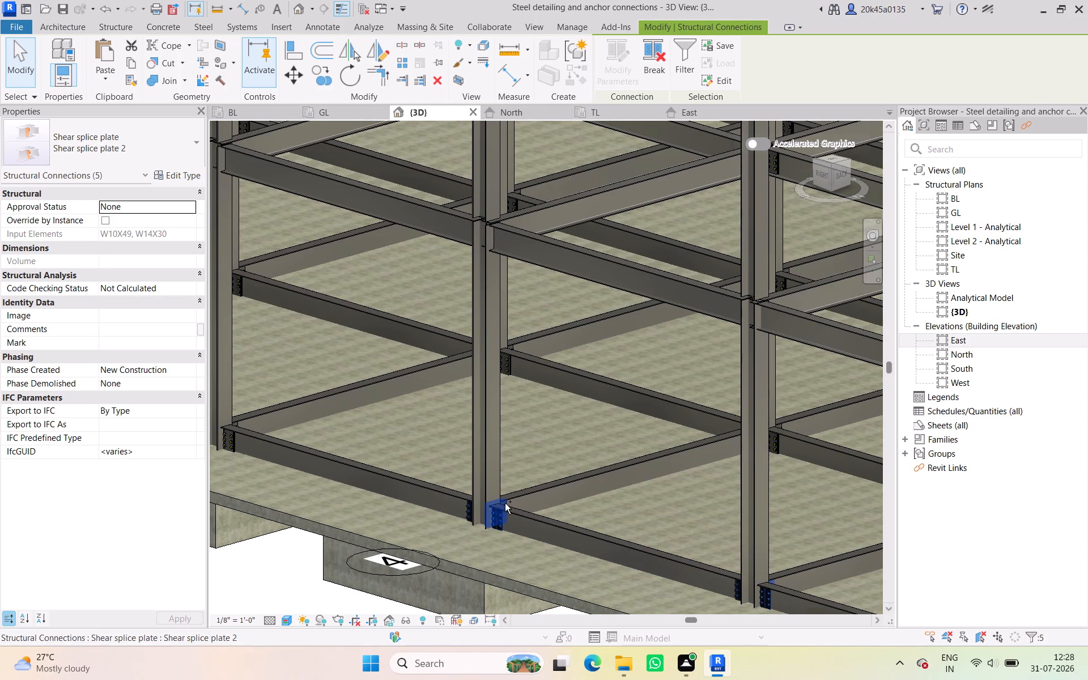
{"action": "middle_click_drag", "start_coordinate": [375, 516], "coordinate": [705, 624]}
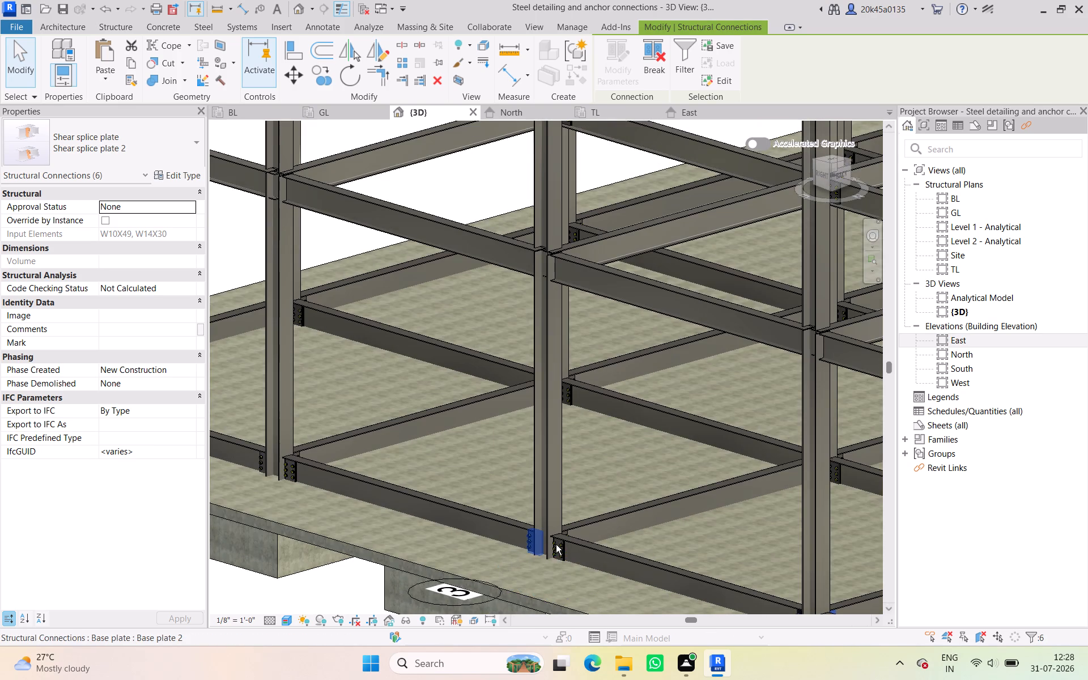
{"action": "left_click", "coordinate": [558, 545], "text": "ctrl"}
{"action": "left_click", "coordinate": [530, 543], "text": "ctrl"}
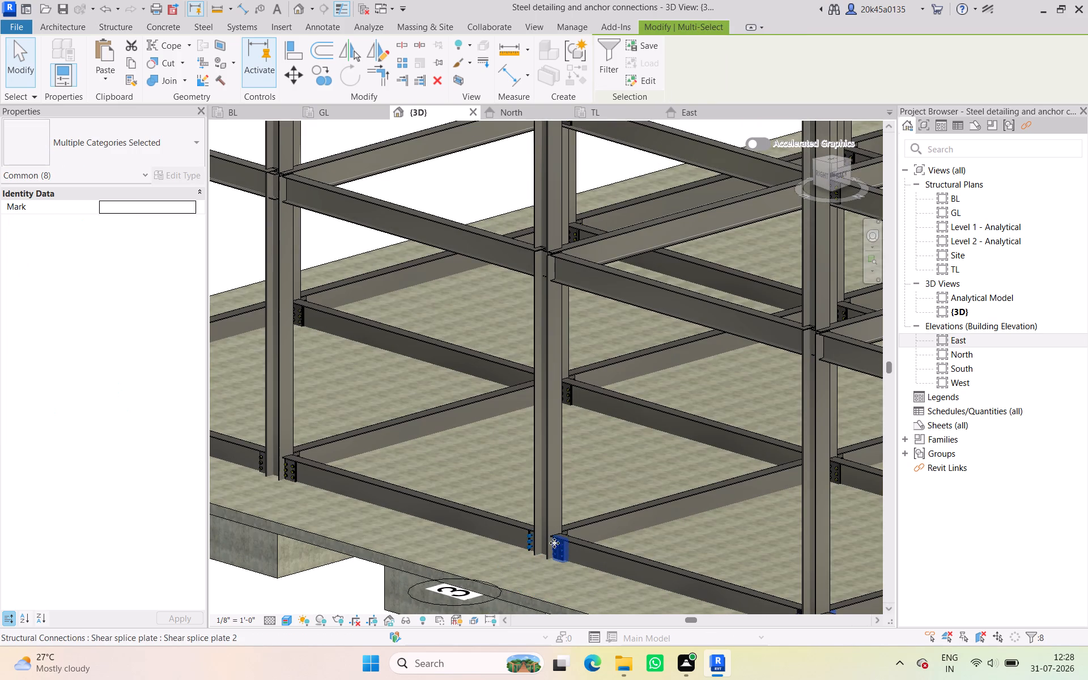
{"action": "scroll", "coordinate": [535, 543], "scroll_direction": "up", "scroll_amount": 9}
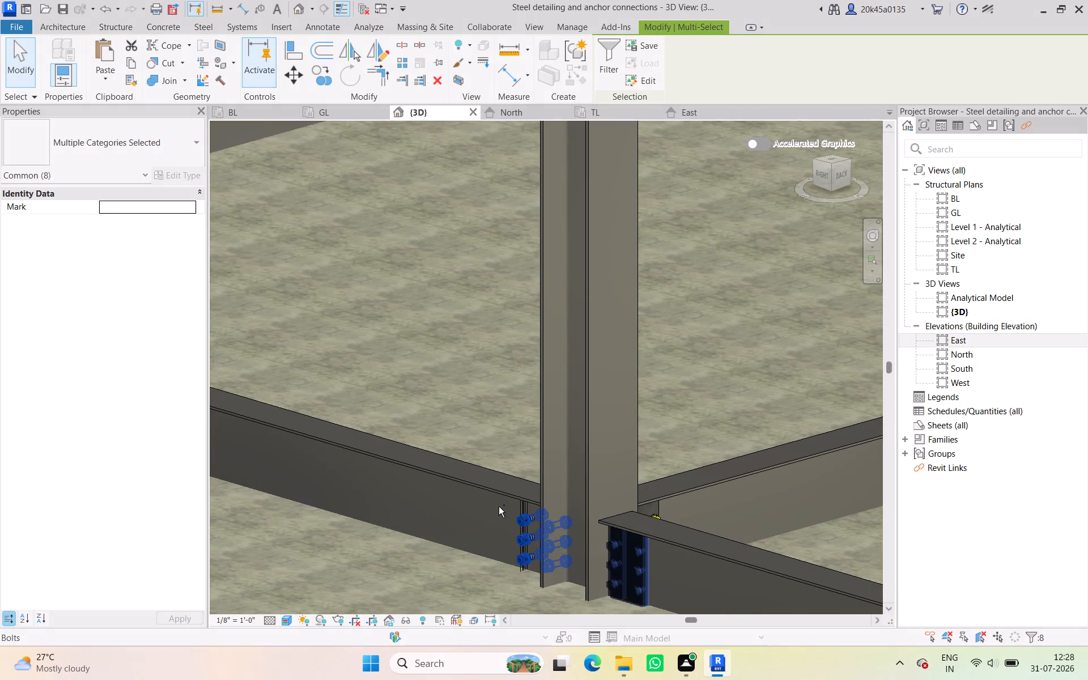
{"action": "left_click", "coordinate": [528, 525], "text": "shift"}
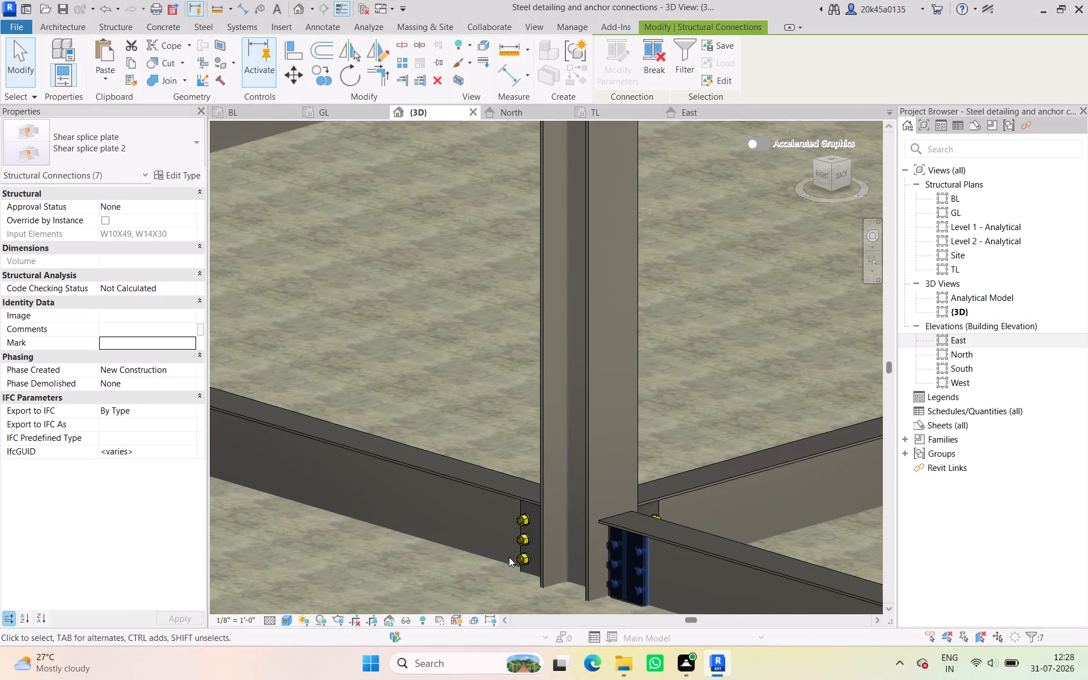
{"action": "left_click", "coordinate": [521, 509], "text": "ctrl"}
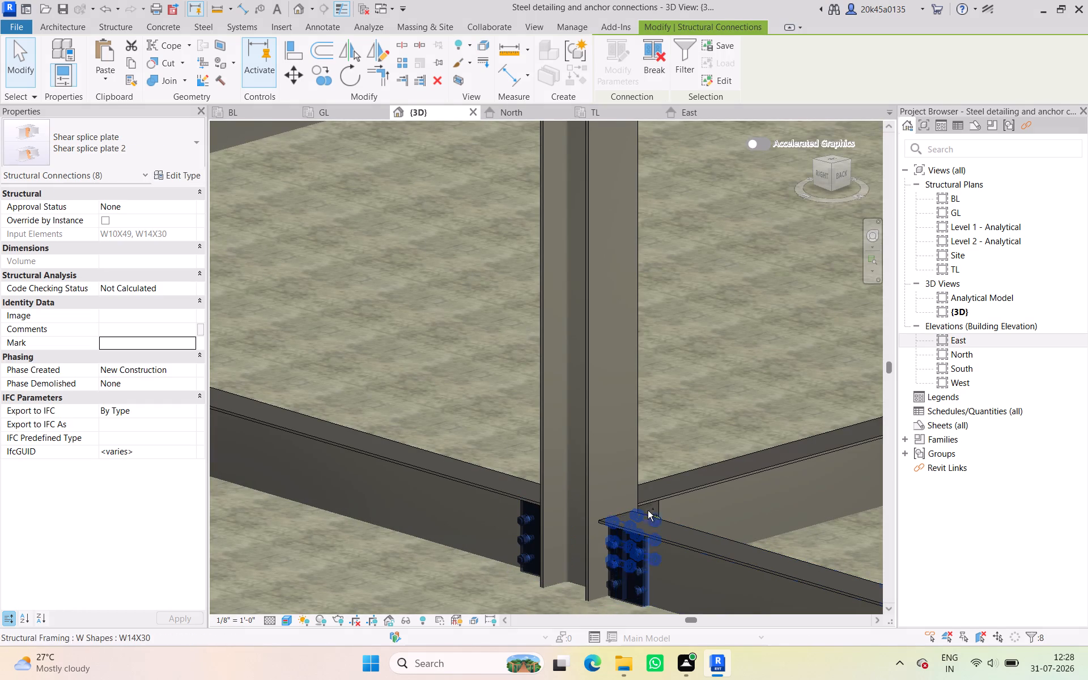
{"action": "left_click", "coordinate": [654, 508], "text": "ctrl"}
Add the three base-level splice plate connections at the grid 2 column on the grid 7 edge to the selection.
{"action": "middle_click_drag", "start_coordinate": [394, 490], "coordinate": [972, 636]}
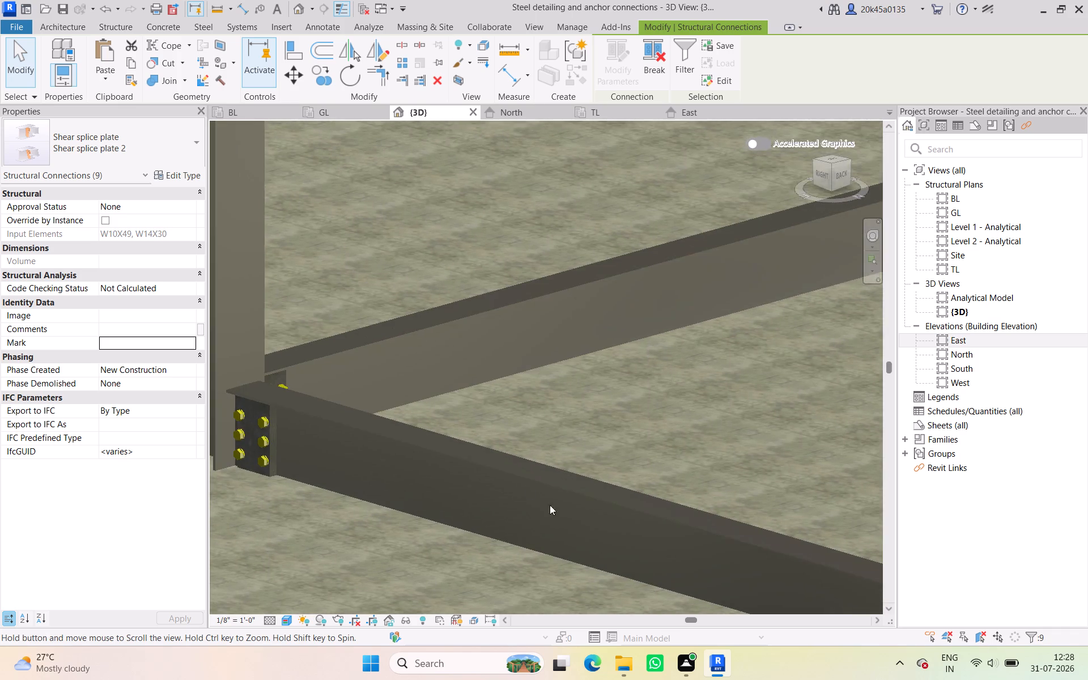
{"action": "middle_click_drag", "start_coordinate": [422, 460], "coordinate": [702, 572]}
{"action": "left_click", "coordinate": [552, 533], "text": "ctrl"}
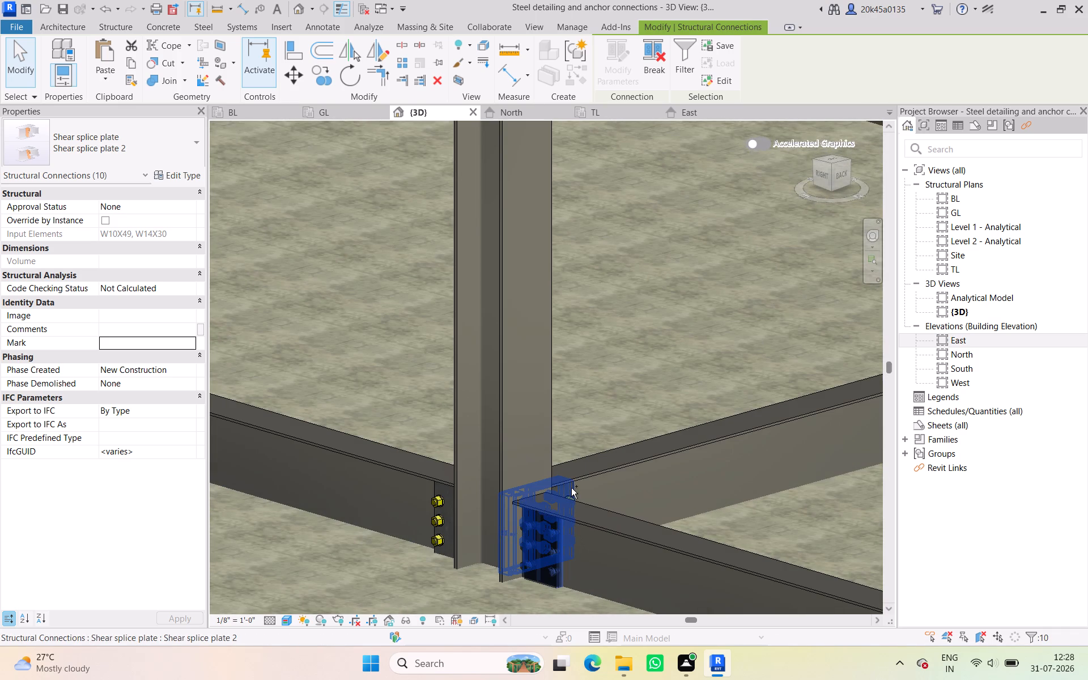
{"action": "left_click", "coordinate": [571, 488], "text": "ctrl"}
{"action": "left_click", "coordinate": [443, 499], "text": "ctrl"}
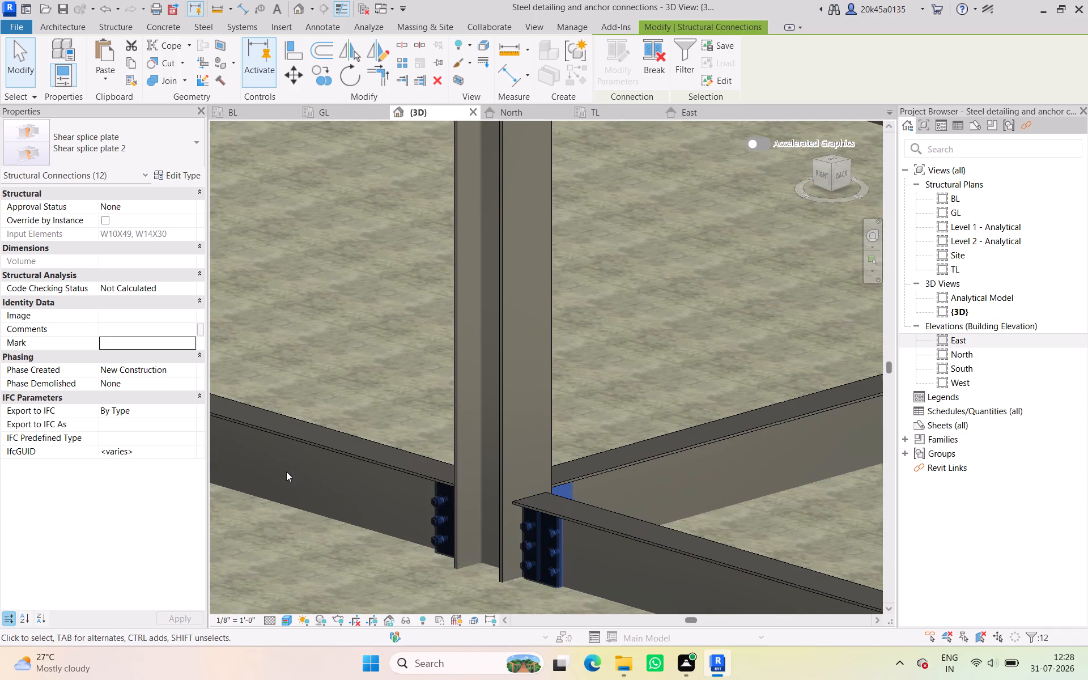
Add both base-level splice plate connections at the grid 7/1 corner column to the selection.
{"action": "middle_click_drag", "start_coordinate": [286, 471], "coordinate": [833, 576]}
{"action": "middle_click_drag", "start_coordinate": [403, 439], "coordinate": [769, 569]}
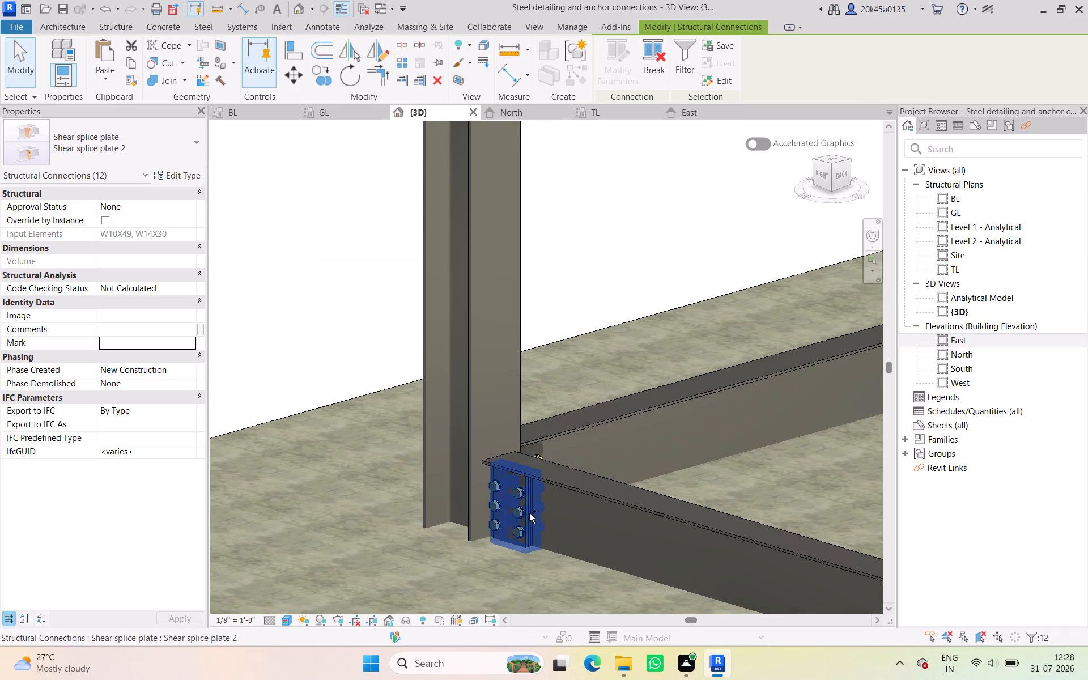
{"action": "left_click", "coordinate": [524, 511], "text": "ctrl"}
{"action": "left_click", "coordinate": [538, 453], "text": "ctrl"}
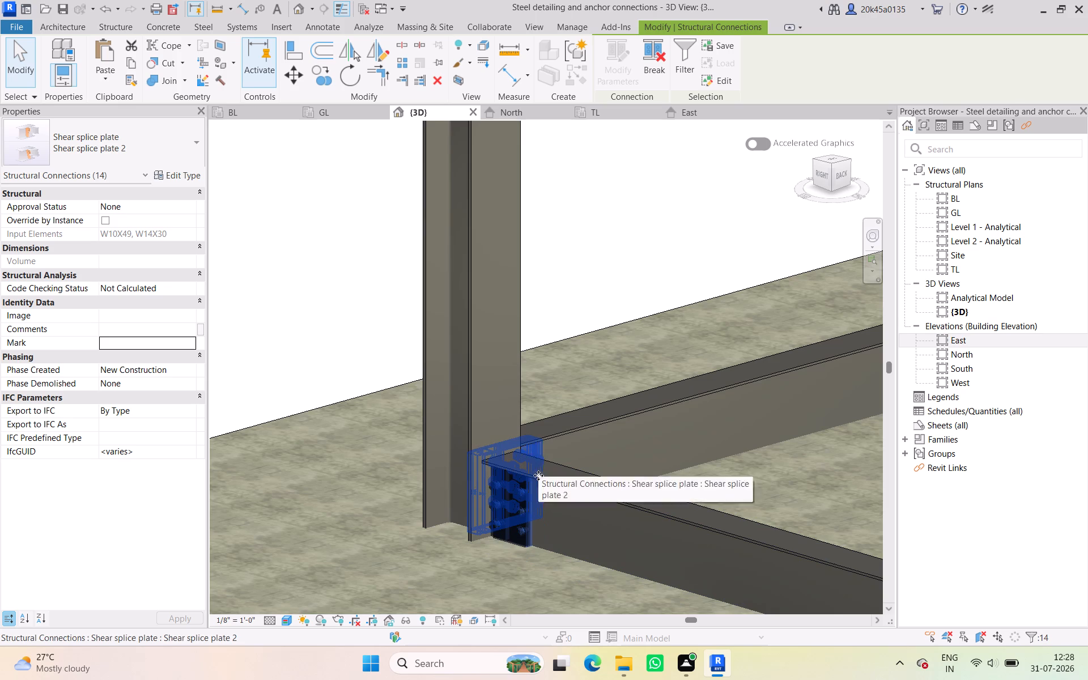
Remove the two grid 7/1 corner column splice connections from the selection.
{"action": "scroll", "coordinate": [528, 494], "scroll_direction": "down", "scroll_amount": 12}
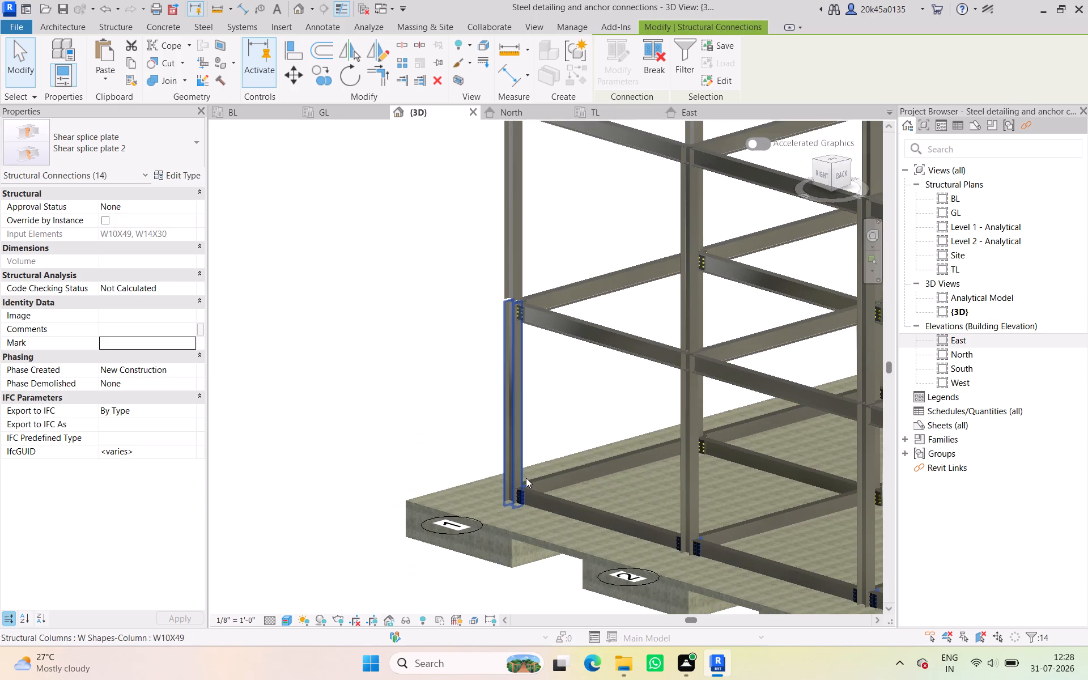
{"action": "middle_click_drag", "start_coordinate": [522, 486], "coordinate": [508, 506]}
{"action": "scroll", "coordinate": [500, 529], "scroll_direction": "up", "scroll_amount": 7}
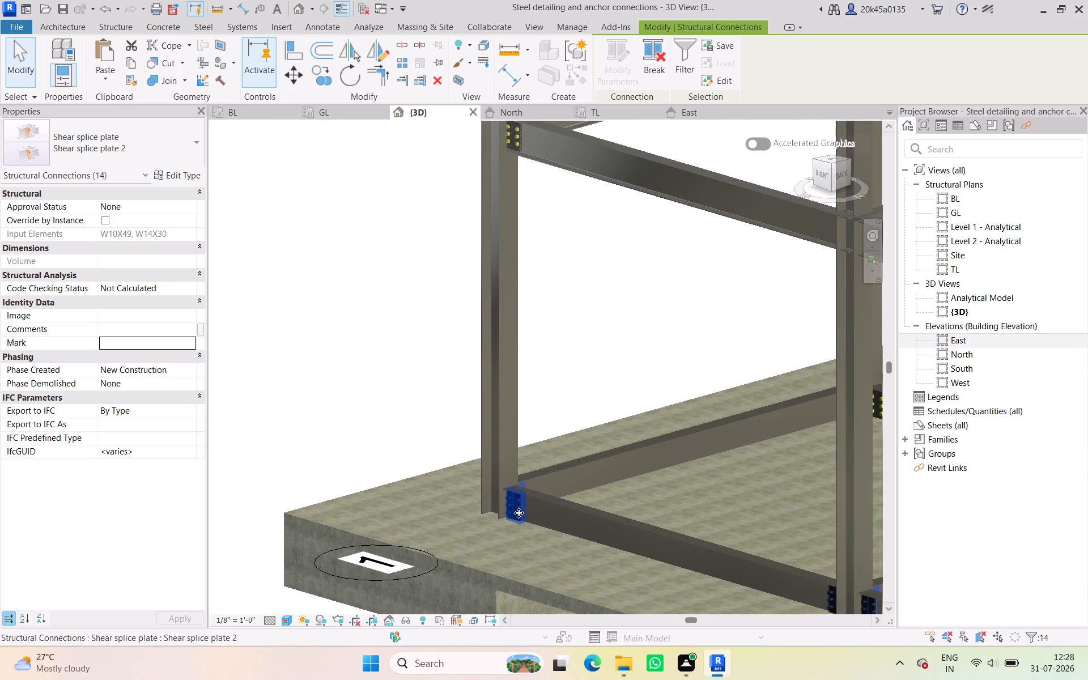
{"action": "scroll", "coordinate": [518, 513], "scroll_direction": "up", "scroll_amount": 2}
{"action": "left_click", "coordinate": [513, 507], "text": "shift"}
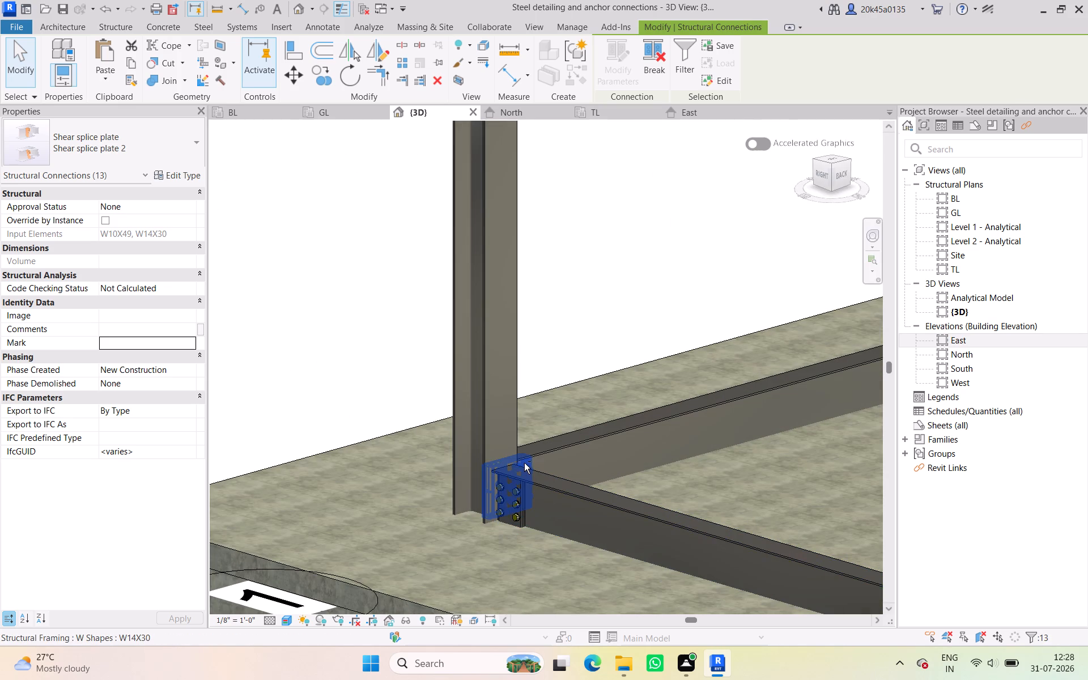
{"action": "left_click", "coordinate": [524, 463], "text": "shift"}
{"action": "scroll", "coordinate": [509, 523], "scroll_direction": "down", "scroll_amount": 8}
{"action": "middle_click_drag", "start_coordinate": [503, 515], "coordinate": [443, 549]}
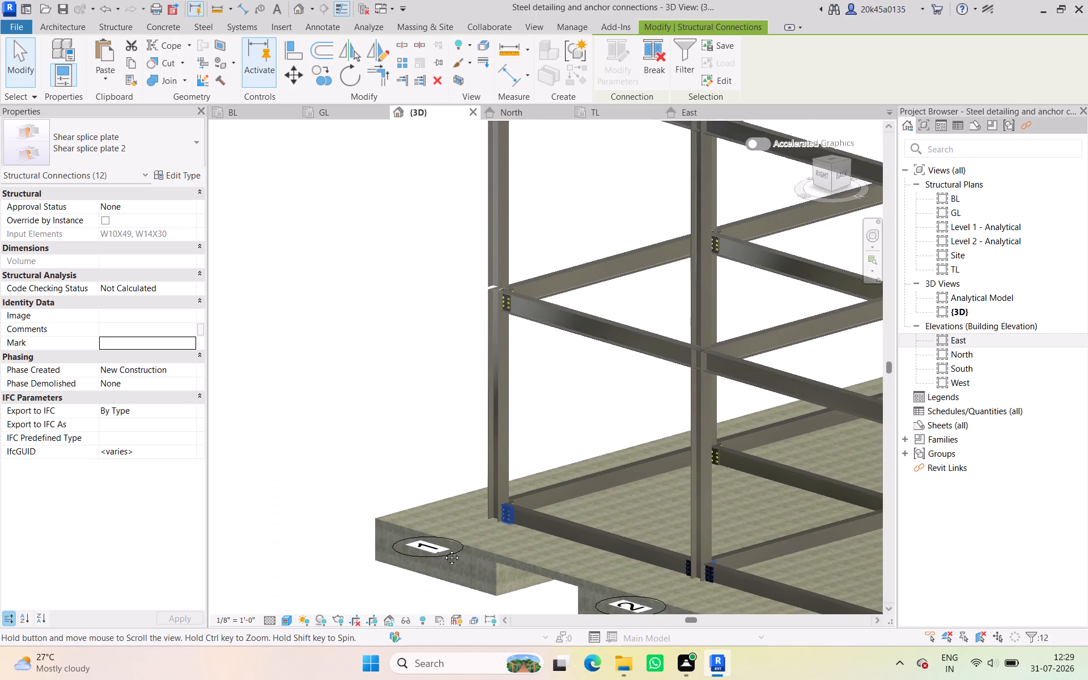
Copy the selected base-level splice plate connections along grid 7 and paste them aligned to levels BL and TL.
{"action": "middle_click_drag", "start_coordinate": [443, 549], "coordinate": [423, 550]}
{"action": "scroll", "coordinate": [423, 544], "scroll_direction": "down", "scroll_amount": 3}
{"action": "middle_click_drag", "start_coordinate": [417, 526], "coordinate": [326, 390]}
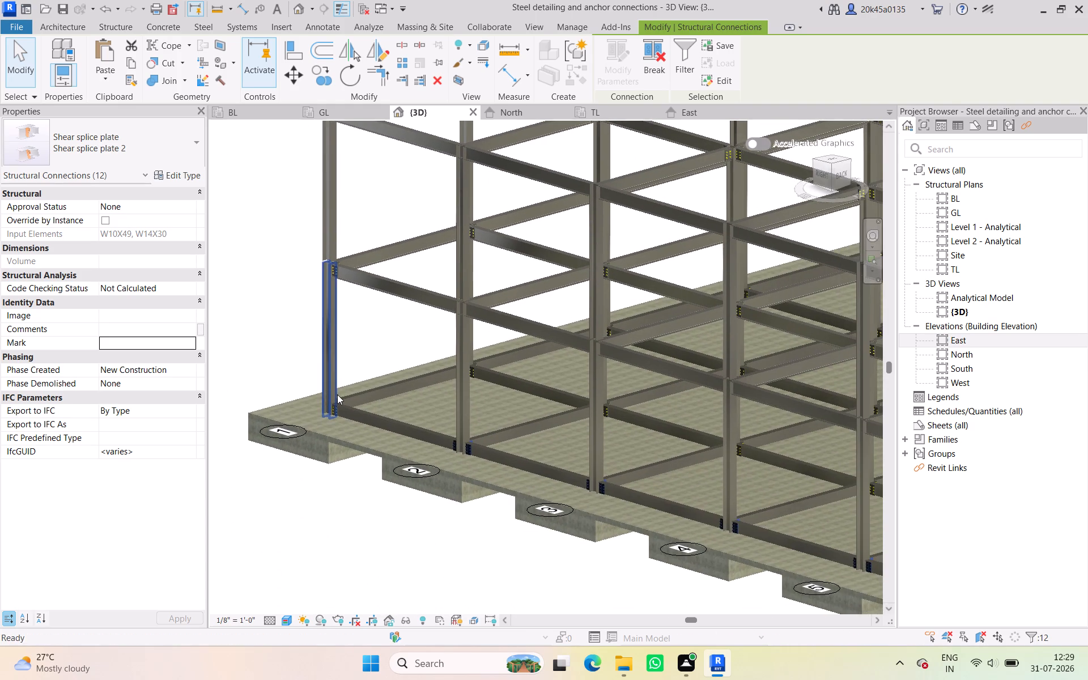
{"action": "scroll", "coordinate": [338, 394], "scroll_direction": "down", "scroll_amount": 4}
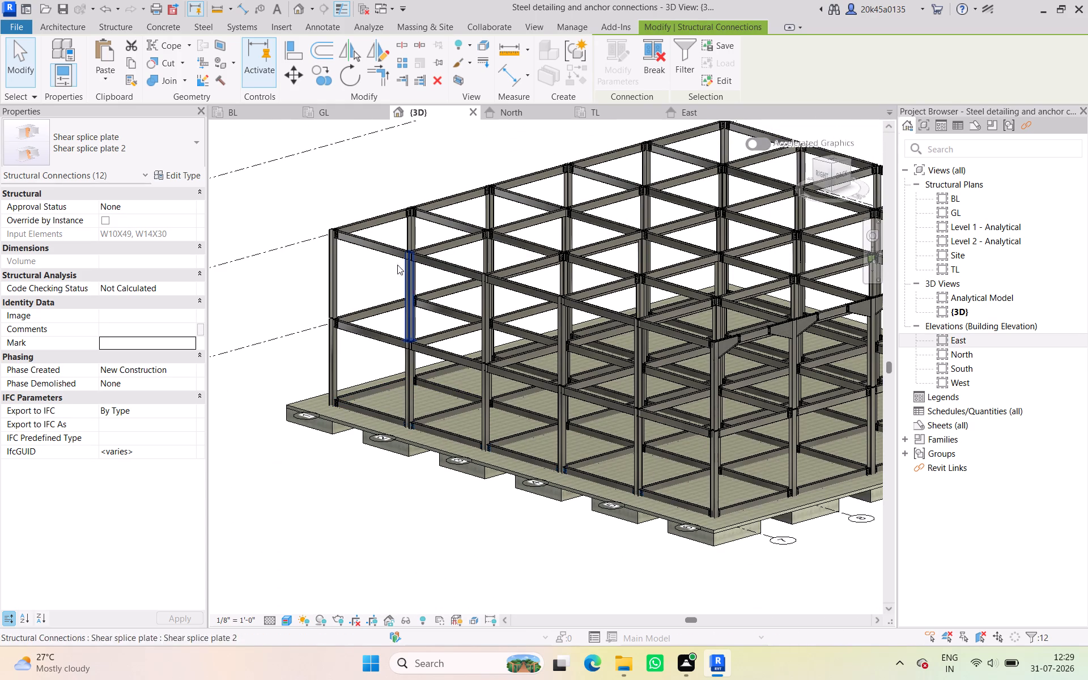
{"action": "left_click", "coordinate": [131, 63]}
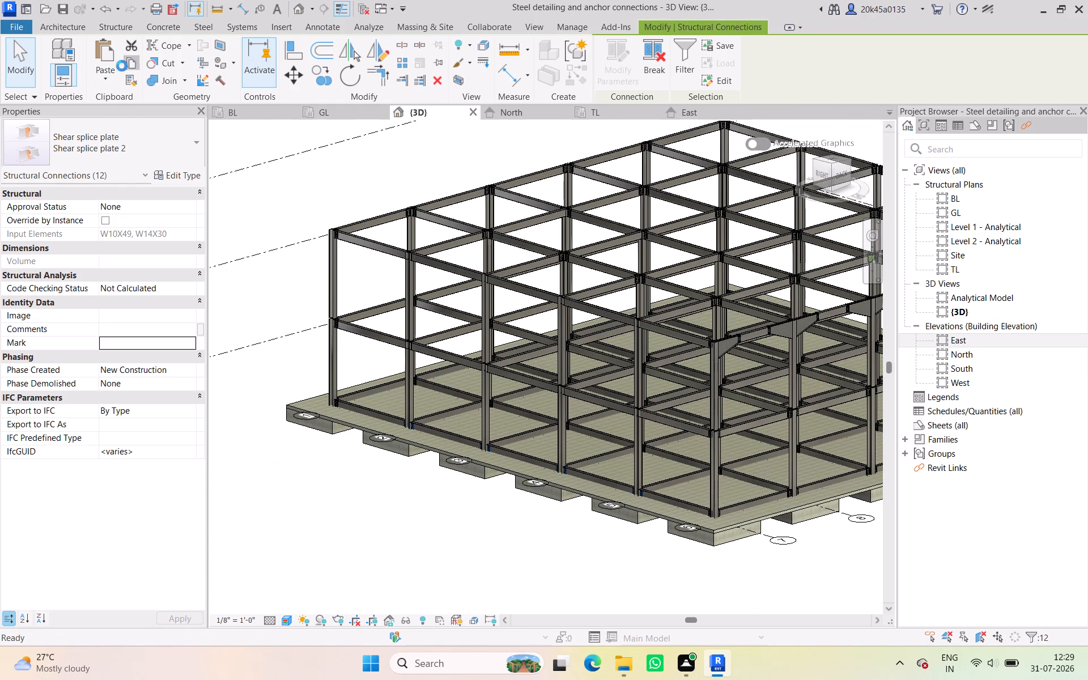
{"action": "left_click", "coordinate": [112, 75]}
{"action": "left_click", "coordinate": [165, 139]}
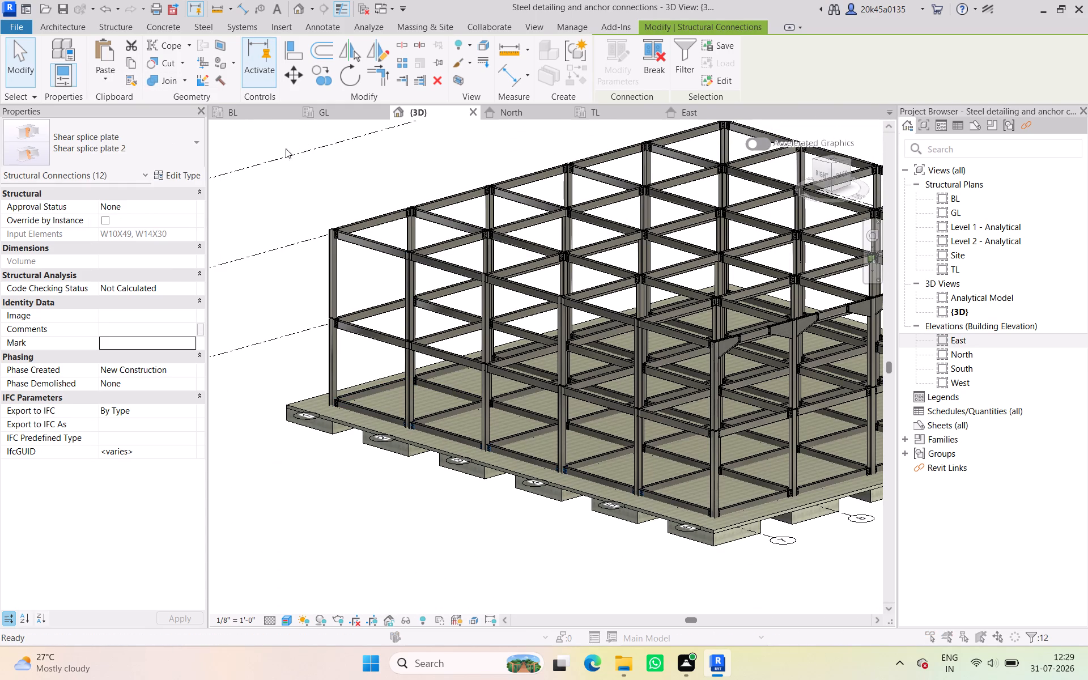
{"action": "left_click", "coordinate": [479, 257], "text": "ctrl"}
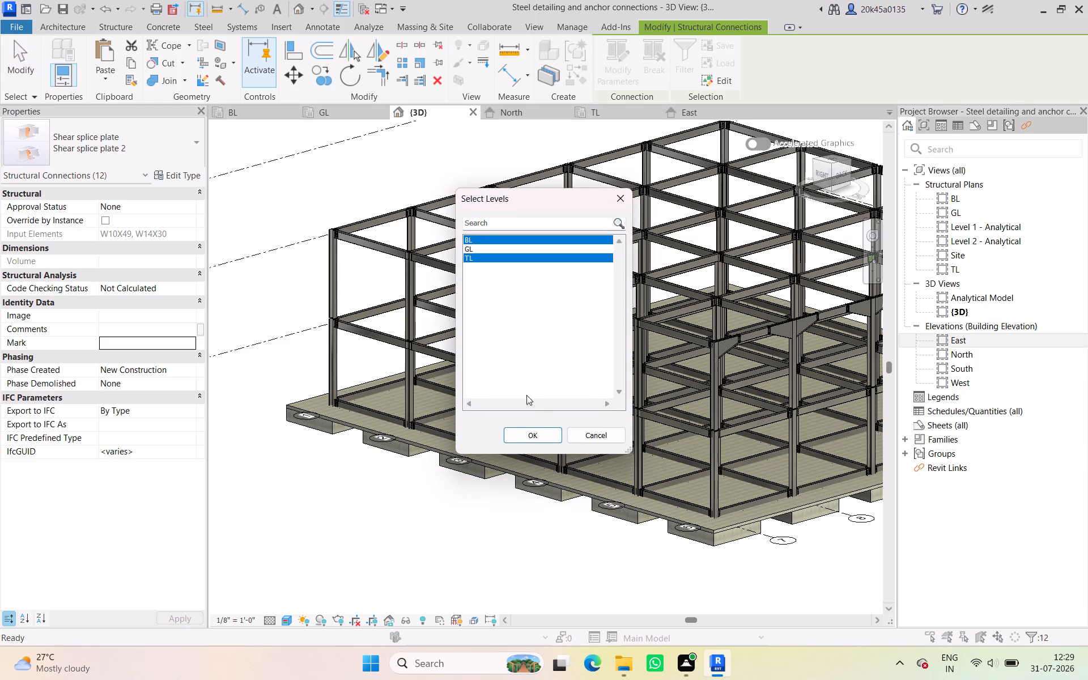
{"action": "left_click", "coordinate": [534, 439]}
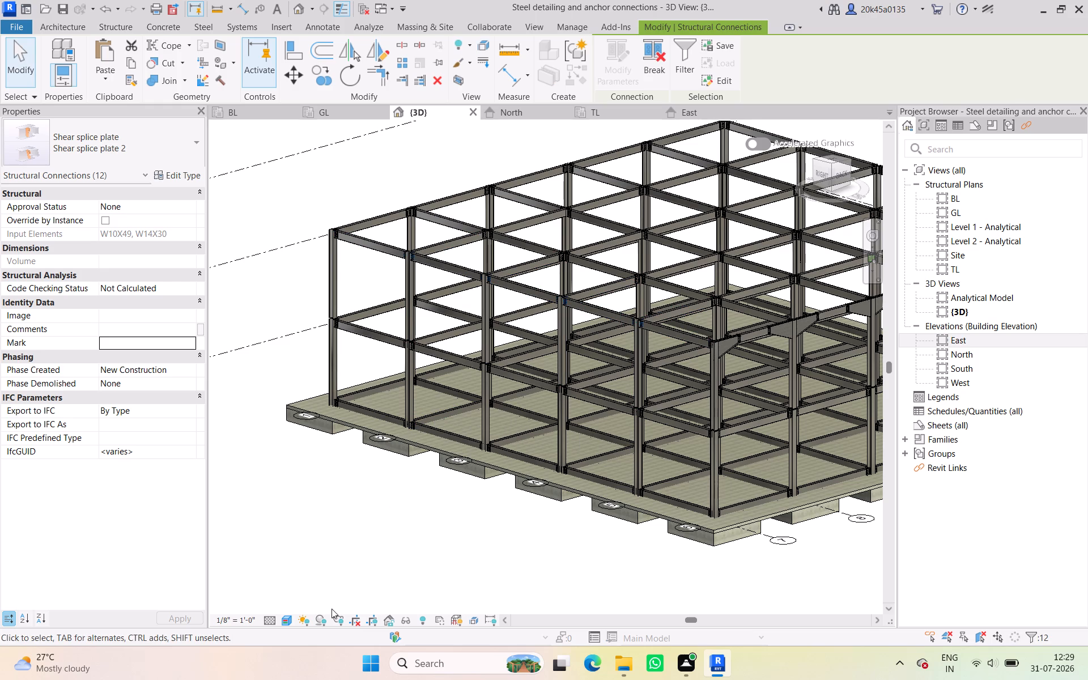
{"action": "scroll", "coordinate": [407, 211], "scroll_direction": "up", "scroll_amount": 5}
{"action": "scroll", "coordinate": [423, 279], "scroll_direction": "up", "scroll_amount": 4}
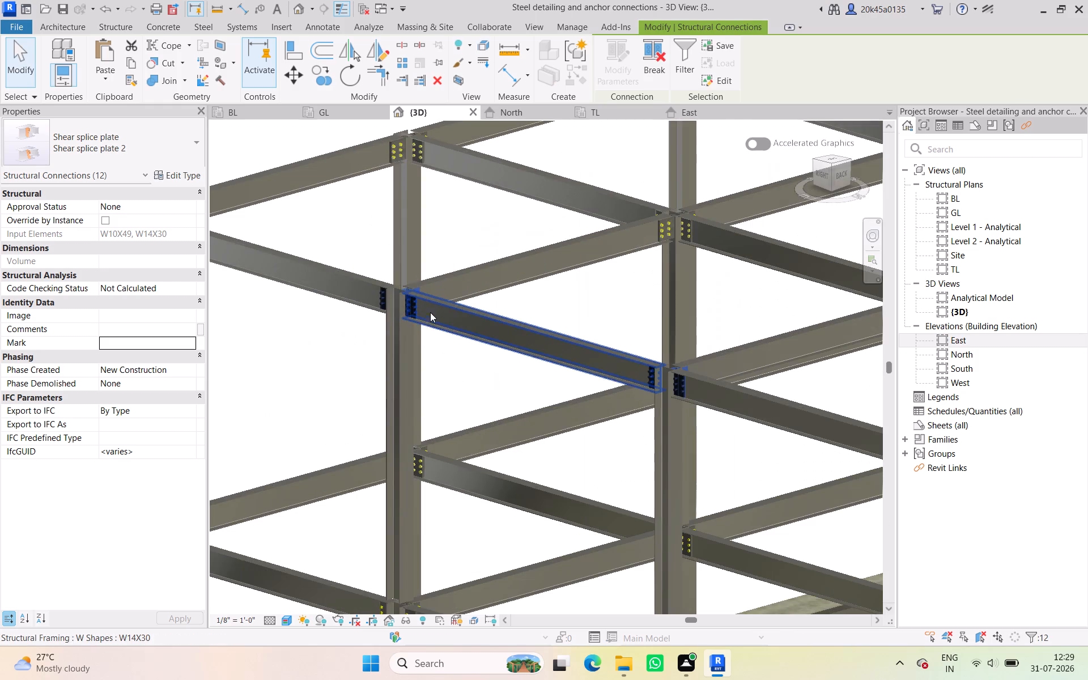
{"action": "scroll", "coordinate": [432, 319], "scroll_direction": "down", "scroll_amount": 9}
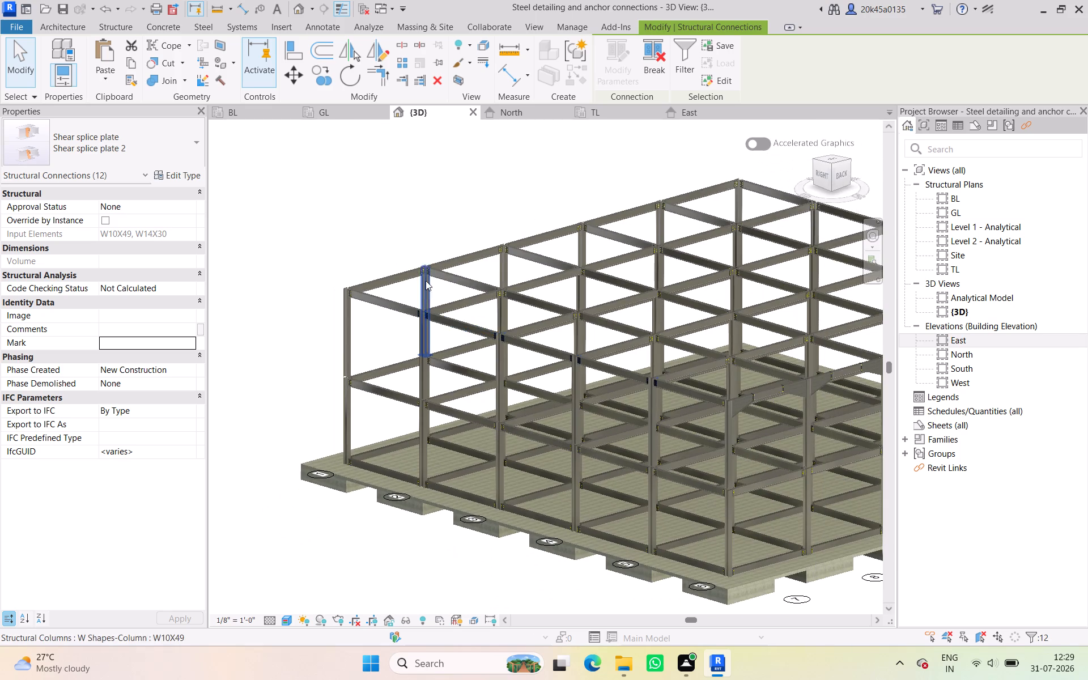
{"action": "middle_click_drag", "start_coordinate": [416, 266], "coordinate": [383, 216]}
{"action": "left_click", "coordinate": [358, 541]}
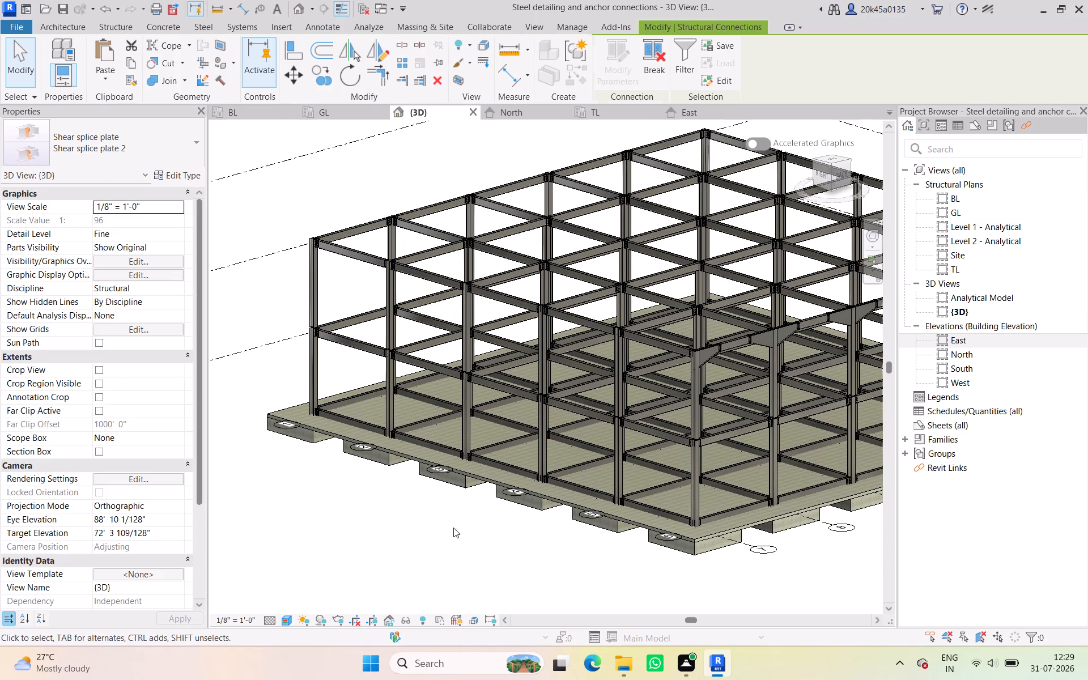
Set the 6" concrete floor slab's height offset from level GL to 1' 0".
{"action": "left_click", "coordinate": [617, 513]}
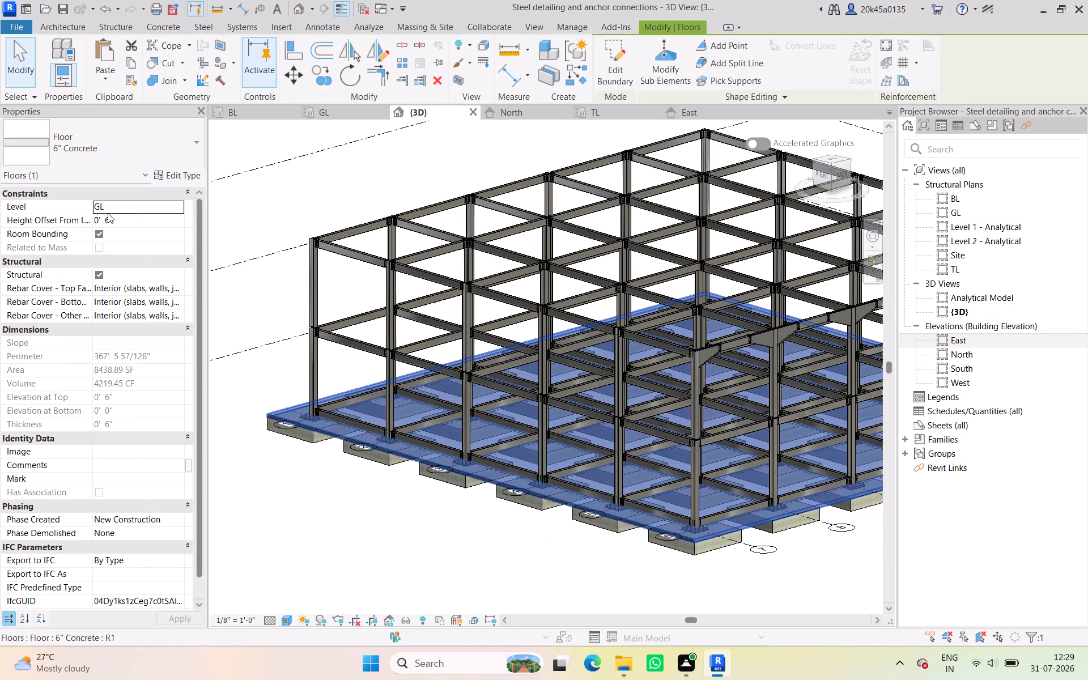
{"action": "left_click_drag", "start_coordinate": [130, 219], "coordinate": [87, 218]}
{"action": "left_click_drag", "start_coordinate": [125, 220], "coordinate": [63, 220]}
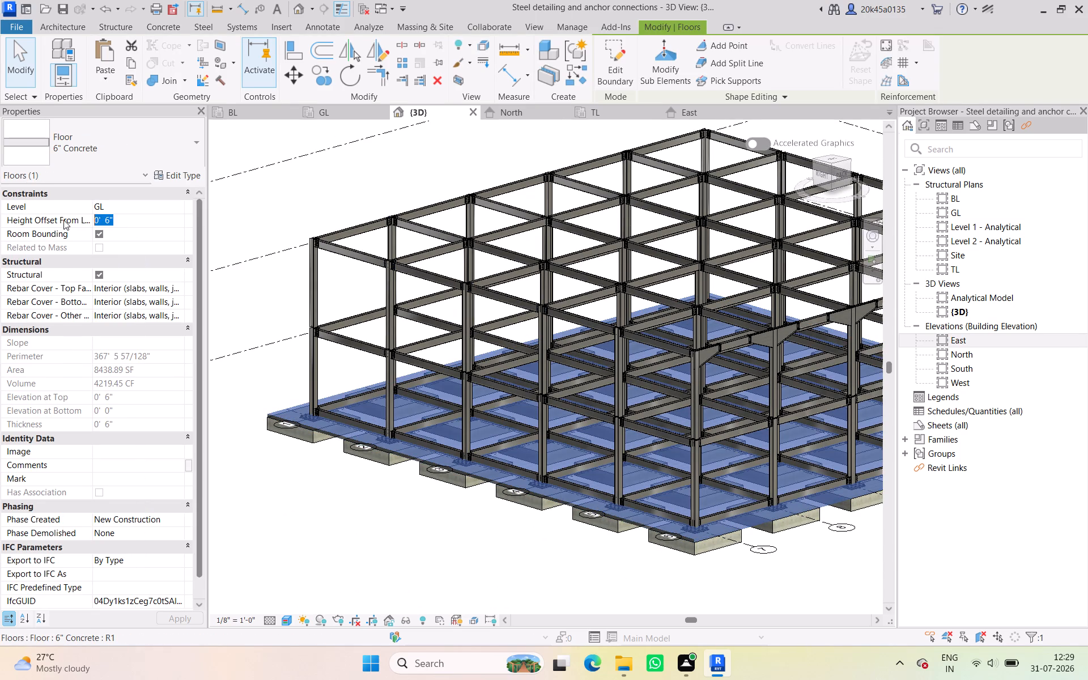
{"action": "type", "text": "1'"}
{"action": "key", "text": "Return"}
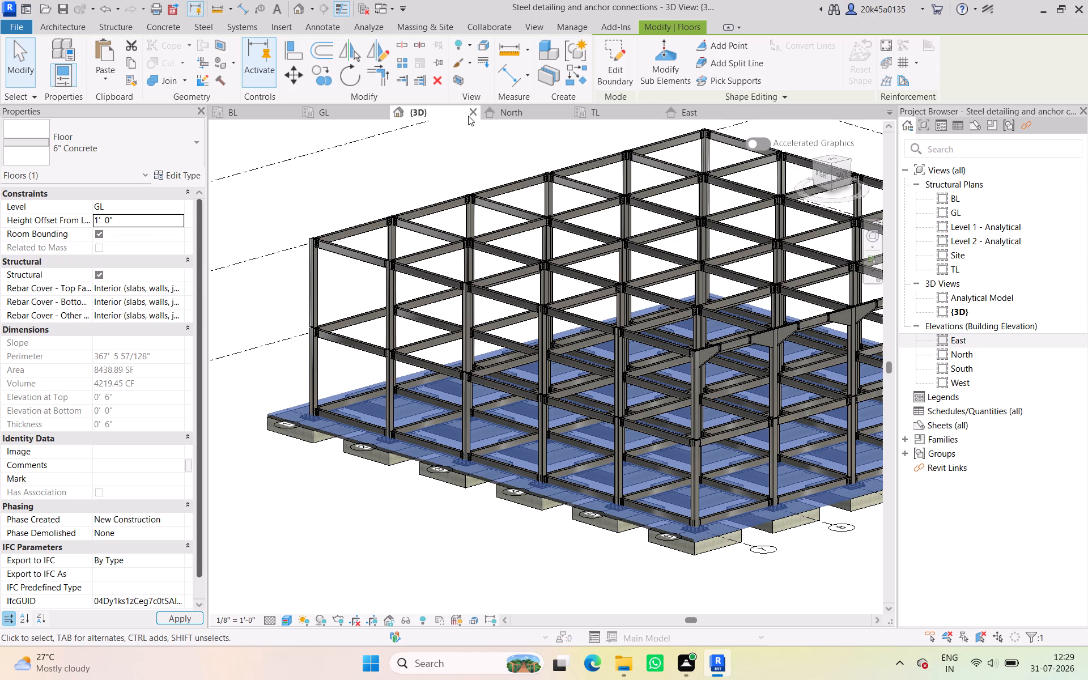
In the North elevation, nudge the floor slab up above the base-level beams to a height offset of 2' 1".
{"action": "left_click", "coordinate": [526, 113]}
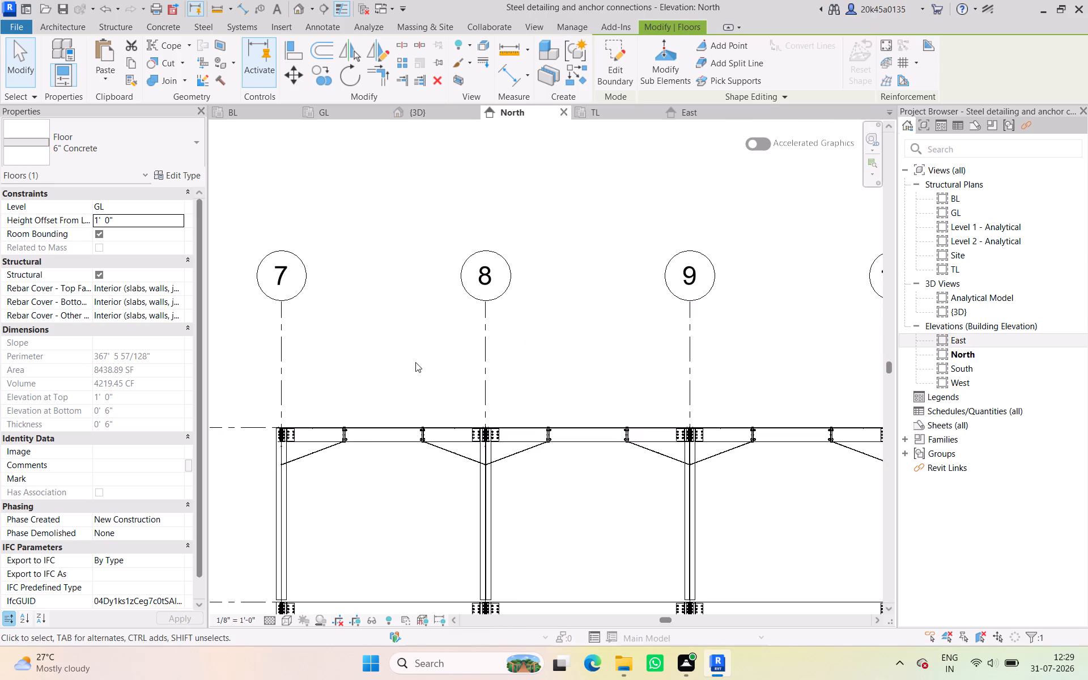
{"action": "scroll", "coordinate": [437, 430], "scroll_direction": "down", "scroll_amount": 2}
{"action": "middle_click_drag", "start_coordinate": [439, 426], "coordinate": [354, 206]}
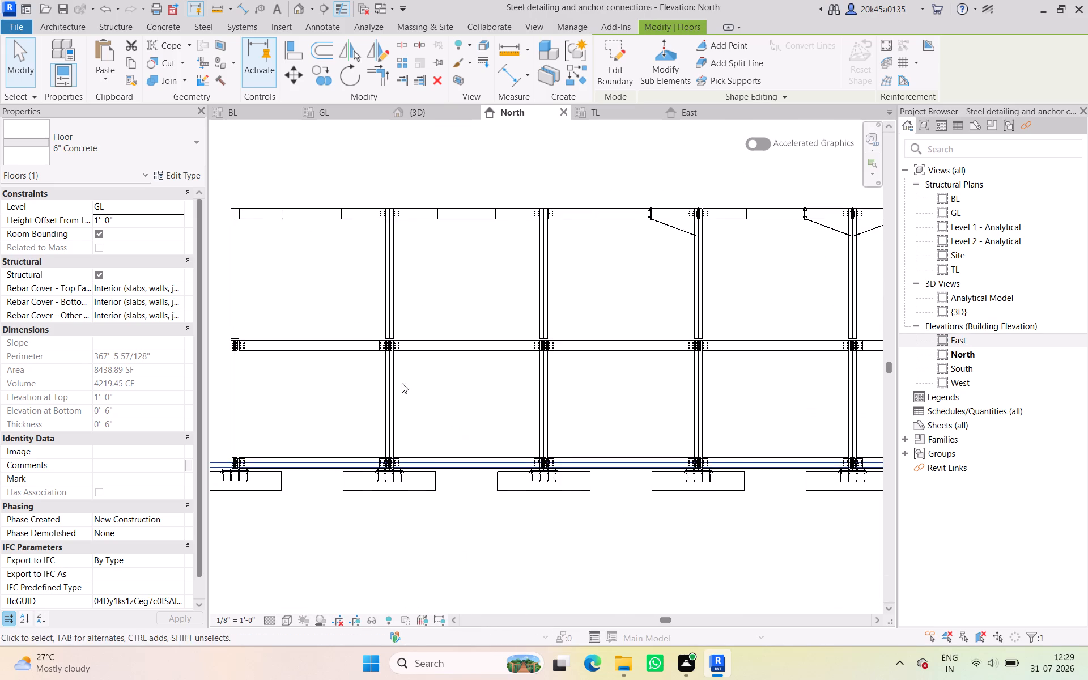
{"action": "scroll", "coordinate": [462, 494], "scroll_direction": "up", "scroll_amount": 4}
{"action": "scroll", "coordinate": [405, 448], "scroll_direction": "up", "scroll_amount": 5}
{"action": "middle_click_drag", "start_coordinate": [371, 391], "coordinate": [449, 381]}
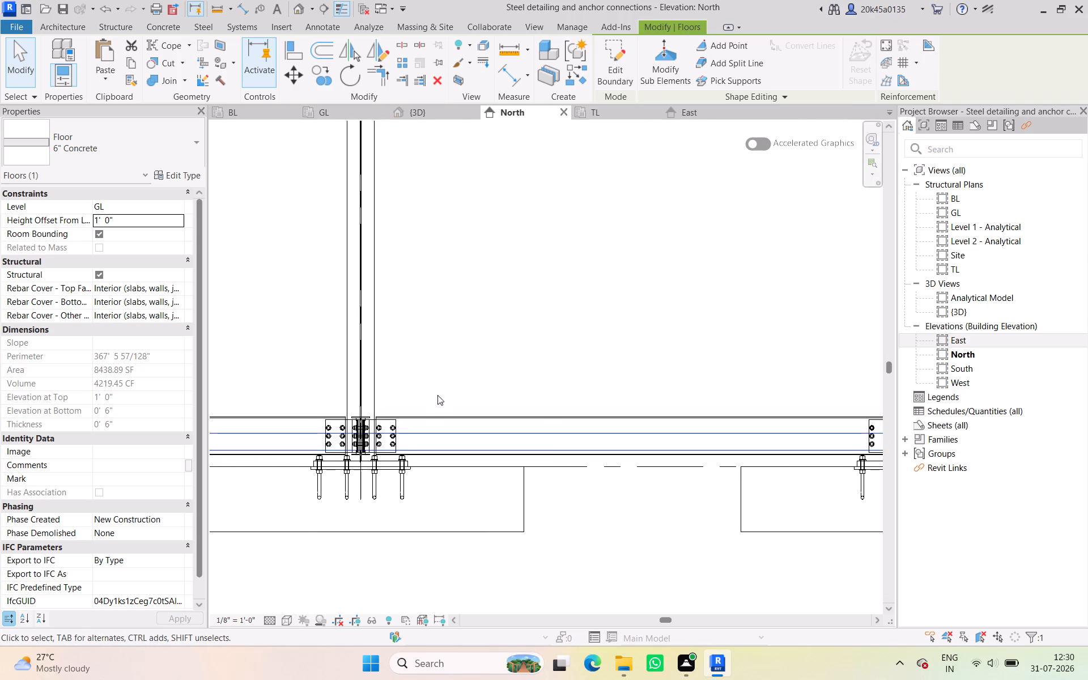
{"action": "key", "text": "Up"}
{"action": "key", "text": "Up"}
{"action": "key", "text": "Up"}
{"action": "key", "text": "Up"}
{"action": "key", "text": "Up"}
{"action": "key", "text": "Up"}
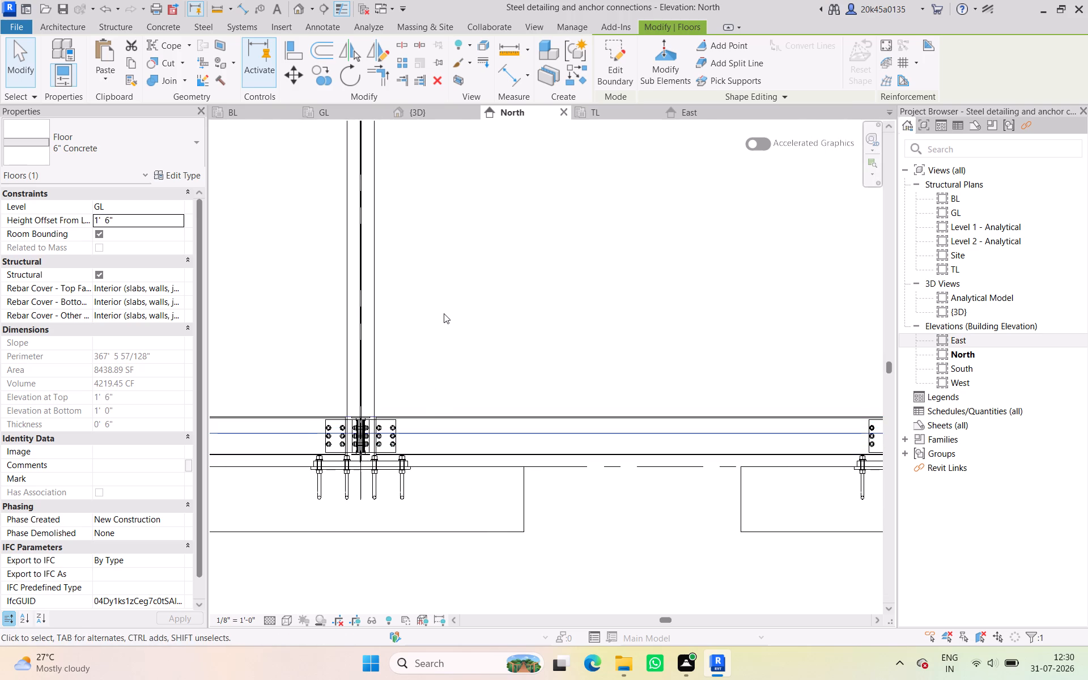
{"action": "key", "text": "Up"}
{"action": "key", "text": "Up"}
{"action": "key", "text": "Up"}
{"action": "key", "text": "Up"}
{"action": "key", "text": "Up"}
{"action": "key", "text": "Up"}
{"action": "key", "text": "Up"}
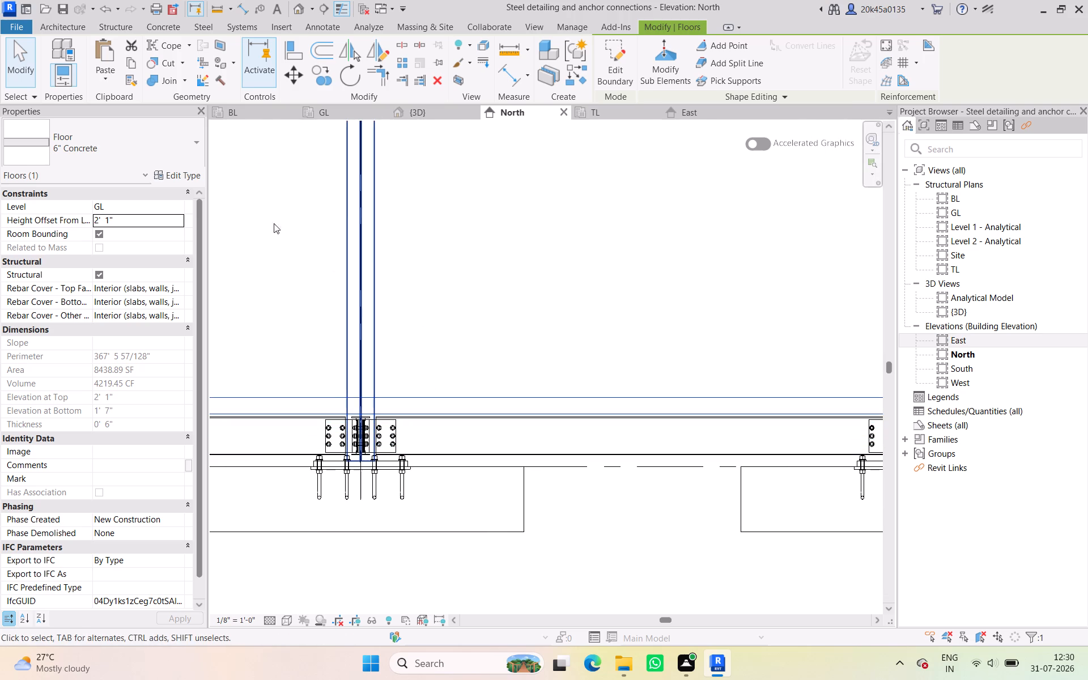
Align the underside of the floor slab with the top flange of the base-level beams.
{"action": "left_click", "coordinate": [289, 55]}
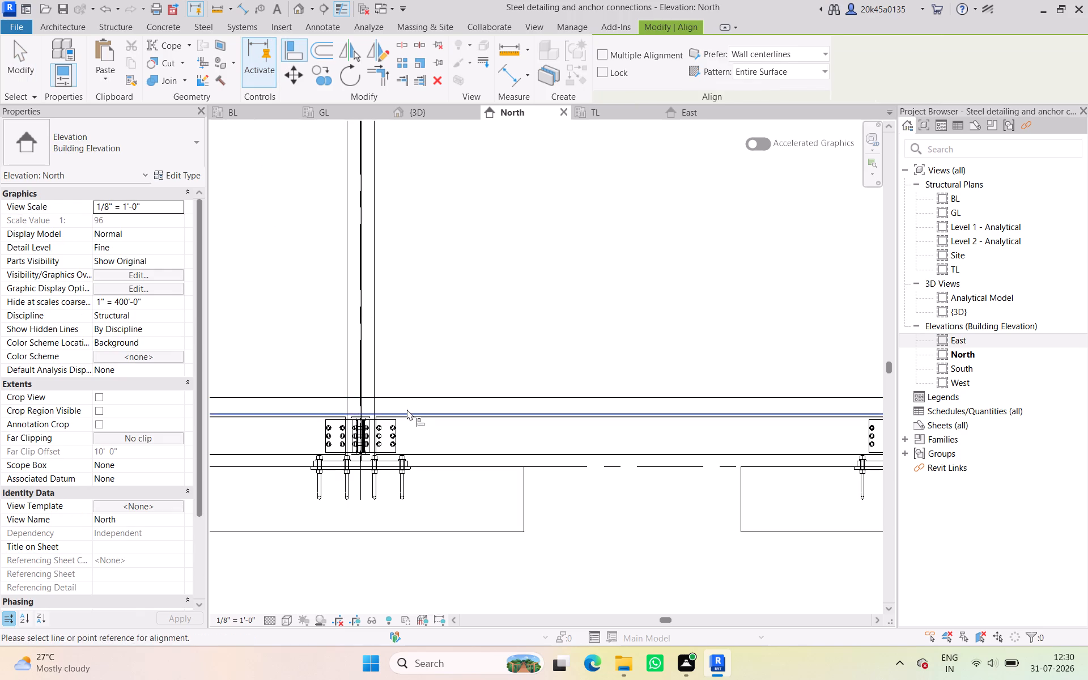
{"action": "scroll", "coordinate": [407, 409], "scroll_direction": "up", "scroll_amount": 11}
{"action": "left_click", "coordinate": [392, 440]}
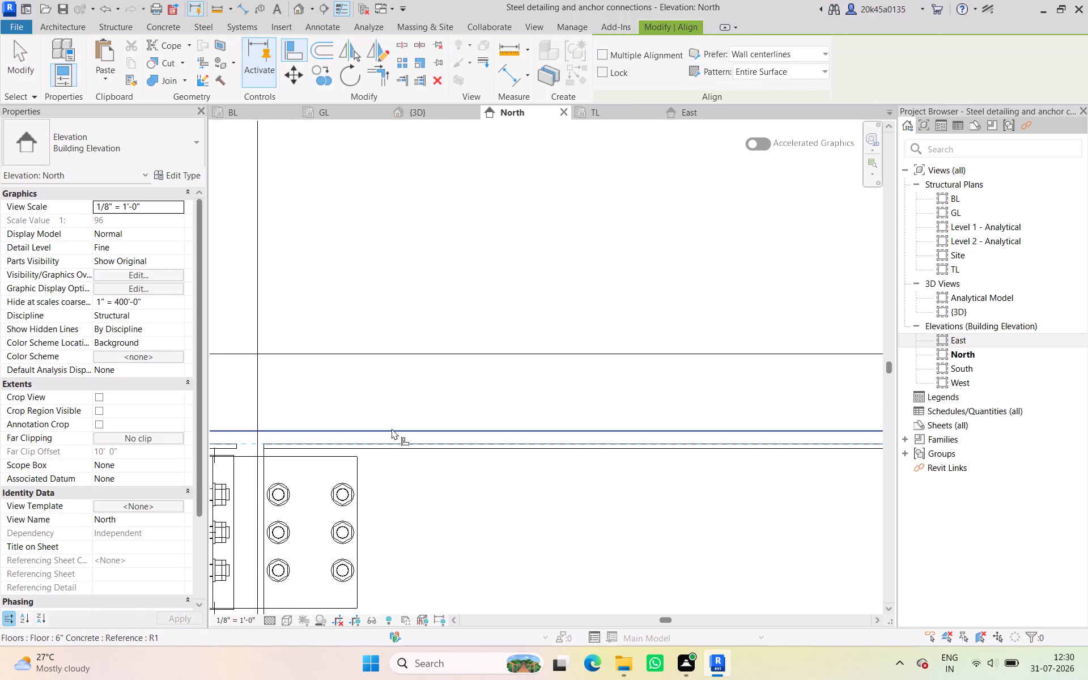
{"action": "left_click", "coordinate": [392, 428]}
{"action": "scroll", "coordinate": [394, 396], "scroll_direction": "down", "scroll_amount": 6}
{"action": "left_click", "coordinate": [7, 69]}
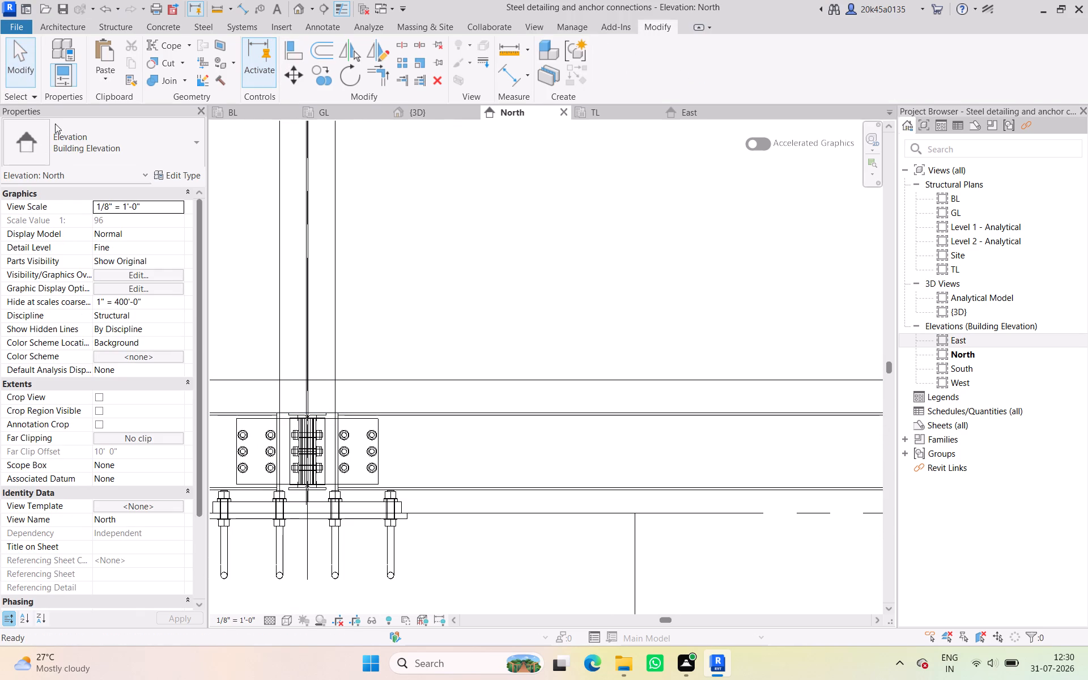
{"action": "scroll", "coordinate": [190, 274], "scroll_direction": "down", "scroll_amount": 5}
{"action": "scroll", "coordinate": [273, 335], "scroll_direction": "down", "scroll_amount": 5}
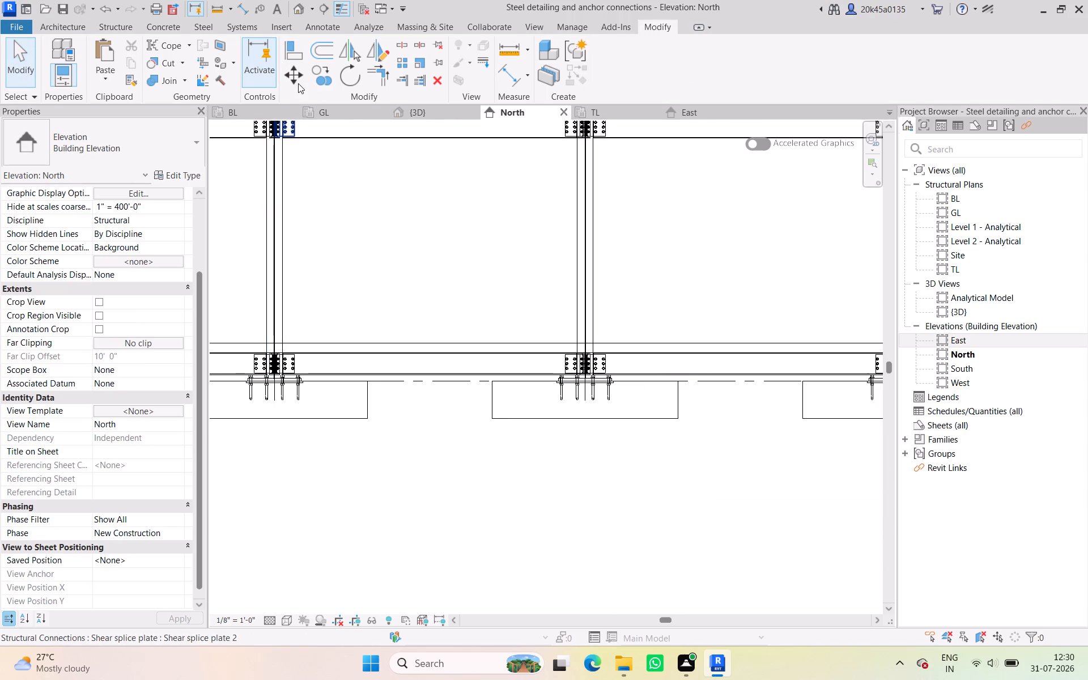
Examine the floor slab, base-level beams and frame connections from several angles in the 3D view.
{"action": "left_click", "coordinate": [410, 116]}
{"action": "scroll", "coordinate": [430, 454], "scroll_direction": "down", "scroll_amount": 2}
{"action": "left_click", "coordinate": [445, 521]}
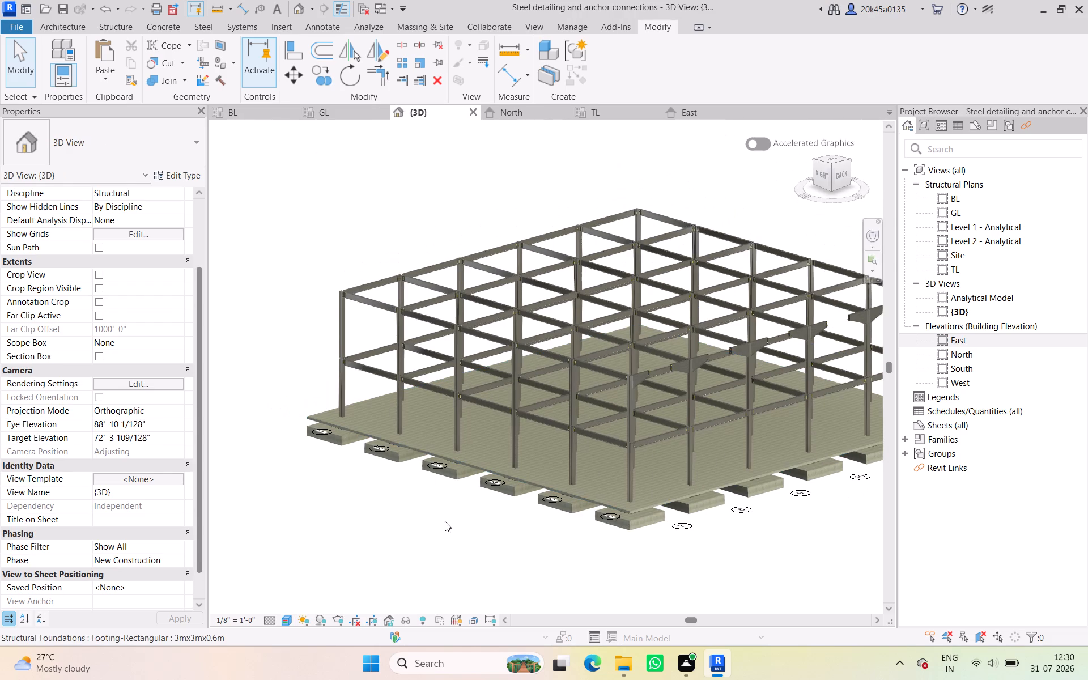
{"action": "middle_click_drag", "start_coordinate": [610, 545], "coordinate": [533, 486], "text": "shift"}
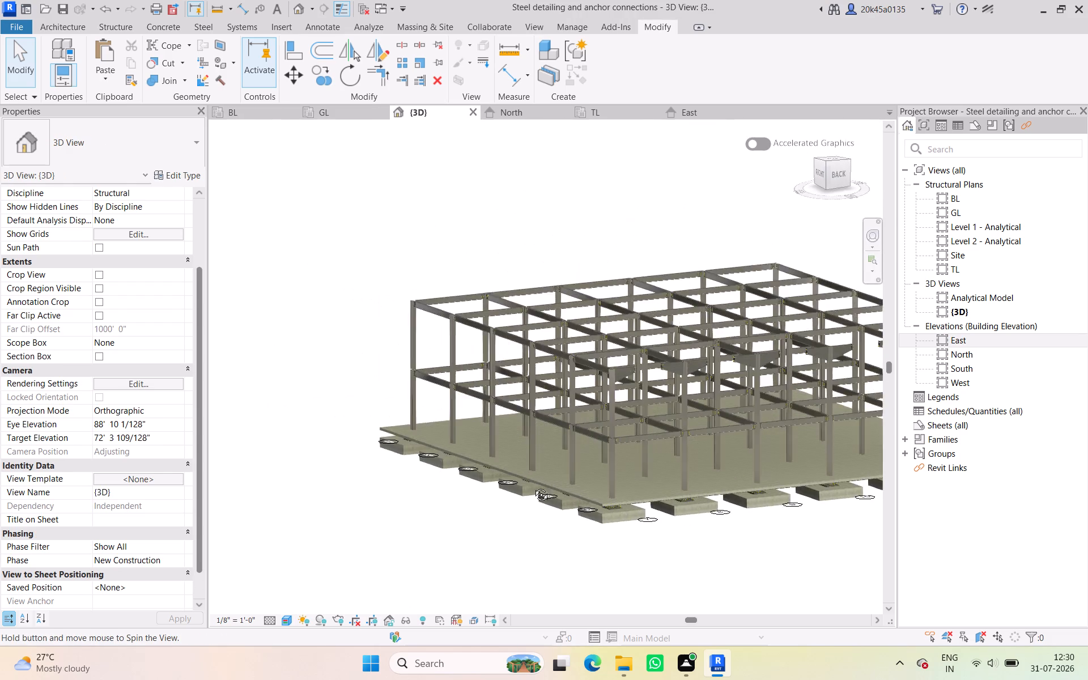
{"action": "middle_click_drag", "start_coordinate": [533, 486], "coordinate": [507, 538], "text": "shift"}
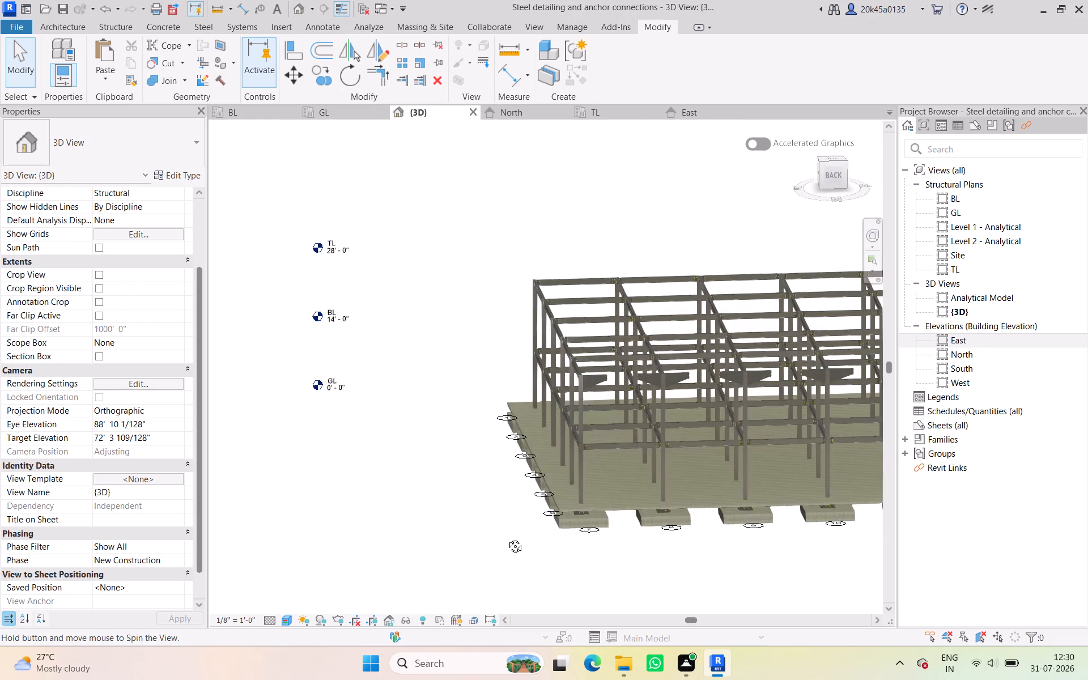
{"action": "middle_click_drag", "start_coordinate": [507, 538], "coordinate": [486, 541], "text": "shift"}
{"action": "scroll", "coordinate": [478, 514], "scroll_direction": "down", "scroll_amount": 1}
{"action": "middle_click_drag", "start_coordinate": [469, 508], "coordinate": [175, 375]}
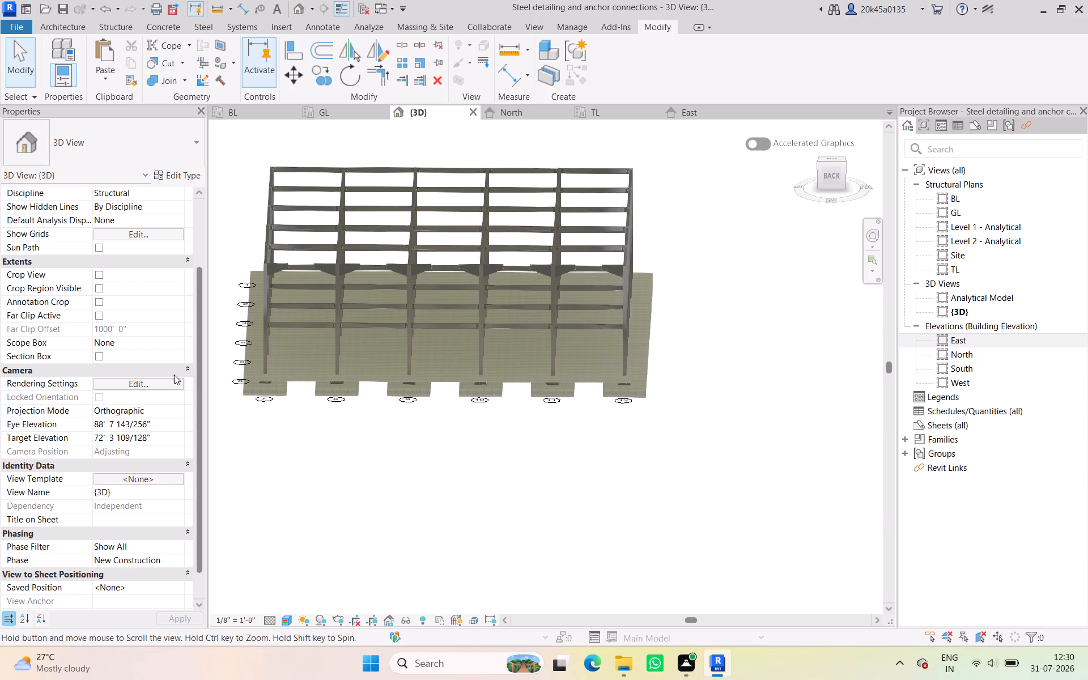
{"action": "middle_click_drag", "start_coordinate": [528, 436], "coordinate": [474, 379], "text": "shift"}
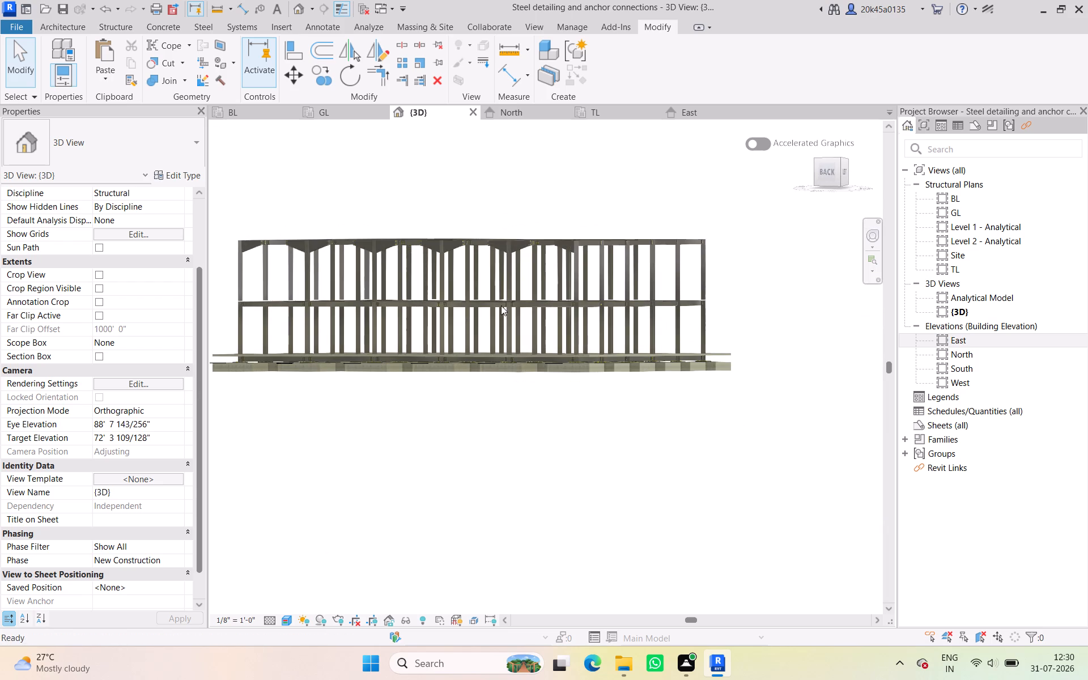
{"action": "scroll", "coordinate": [501, 305], "scroll_direction": "up", "scroll_amount": 5}
{"action": "middle_click_drag", "start_coordinate": [450, 512], "coordinate": [511, 579], "text": "shift"}
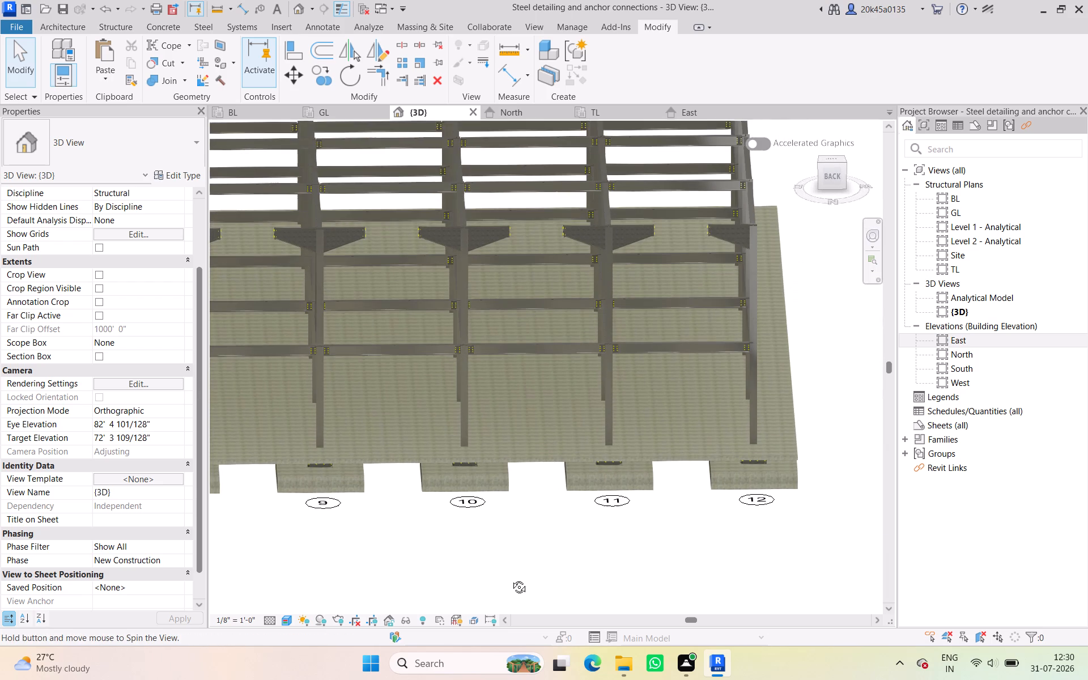
{"action": "middle_click_drag", "start_coordinate": [511, 579], "coordinate": [528, 568], "text": "shift"}
{"action": "scroll", "coordinate": [423, 386], "scroll_direction": "down", "scroll_amount": 2}
{"action": "middle_click_drag", "start_coordinate": [422, 382], "coordinate": [474, 425]}
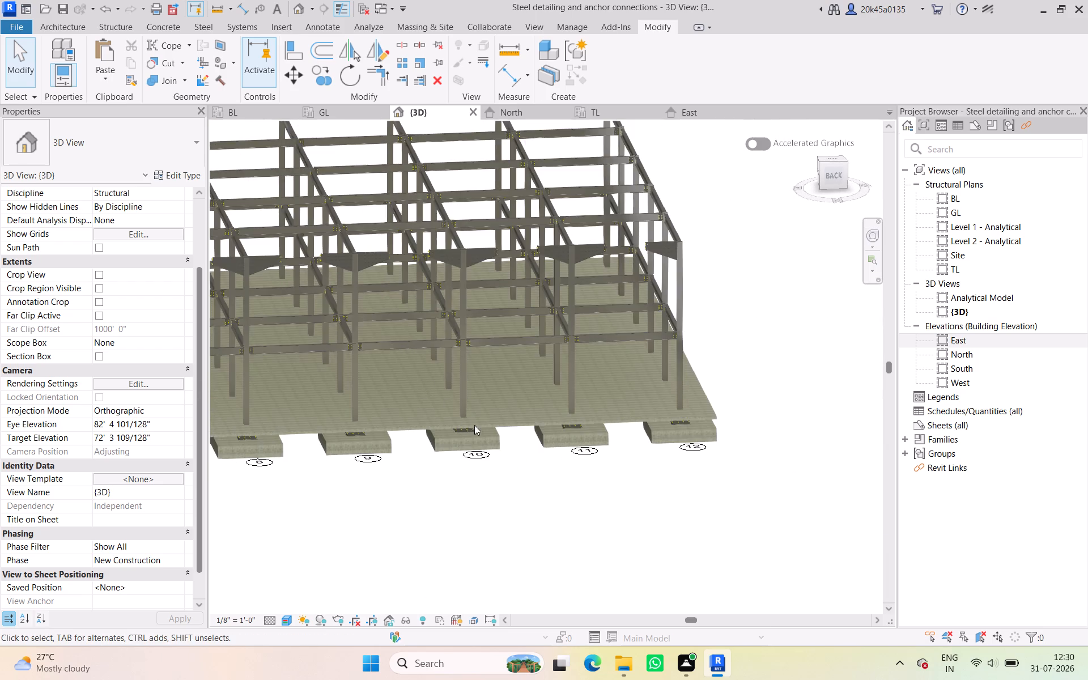
{"action": "middle_click_drag", "start_coordinate": [474, 425], "coordinate": [627, 473]}
{"action": "left_click", "coordinate": [398, 350]}
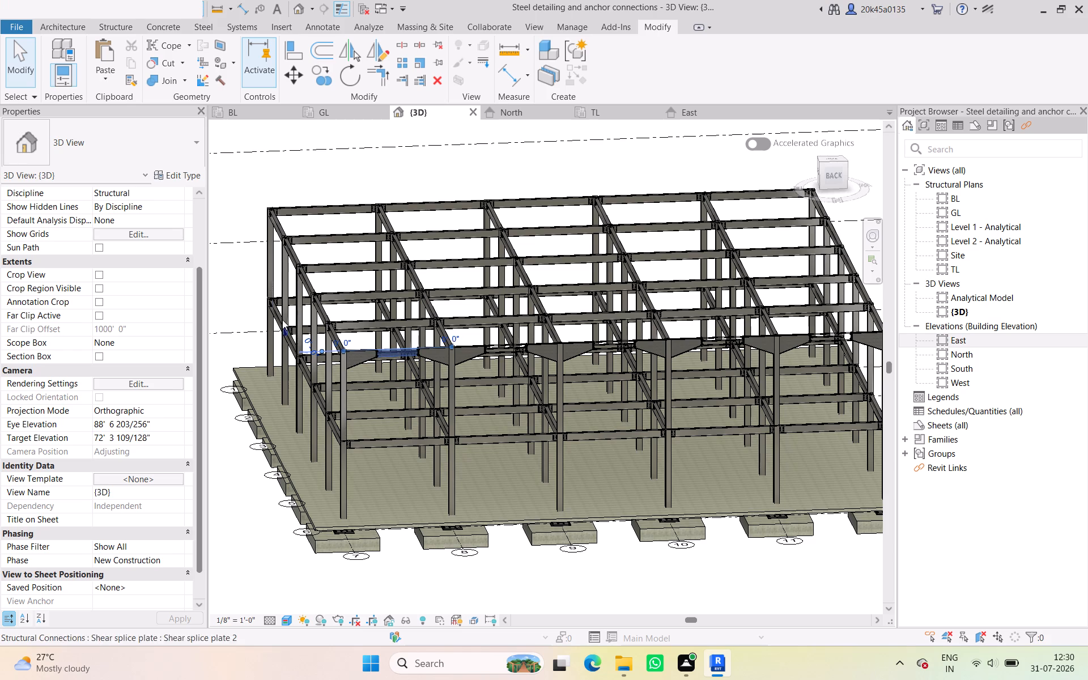
{"action": "left_click", "coordinate": [223, 209]}
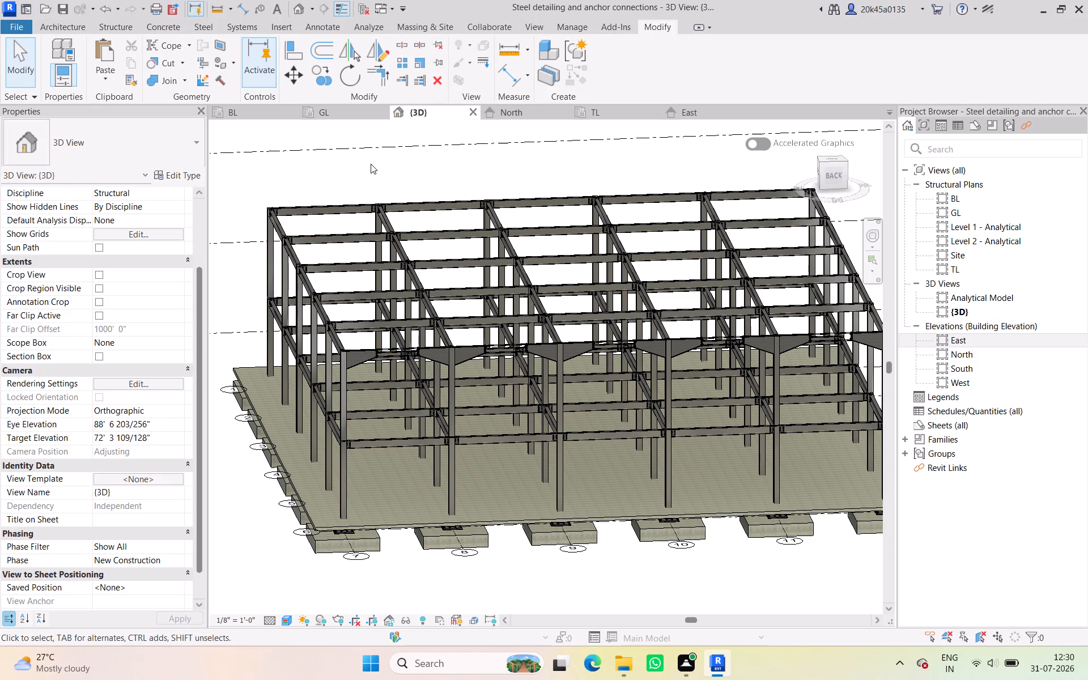
Save the project.
{"action": "key", "text": "Escape"}
{"action": "key", "text": "Escape"}
{"action": "key", "text": "ctrl+s"}
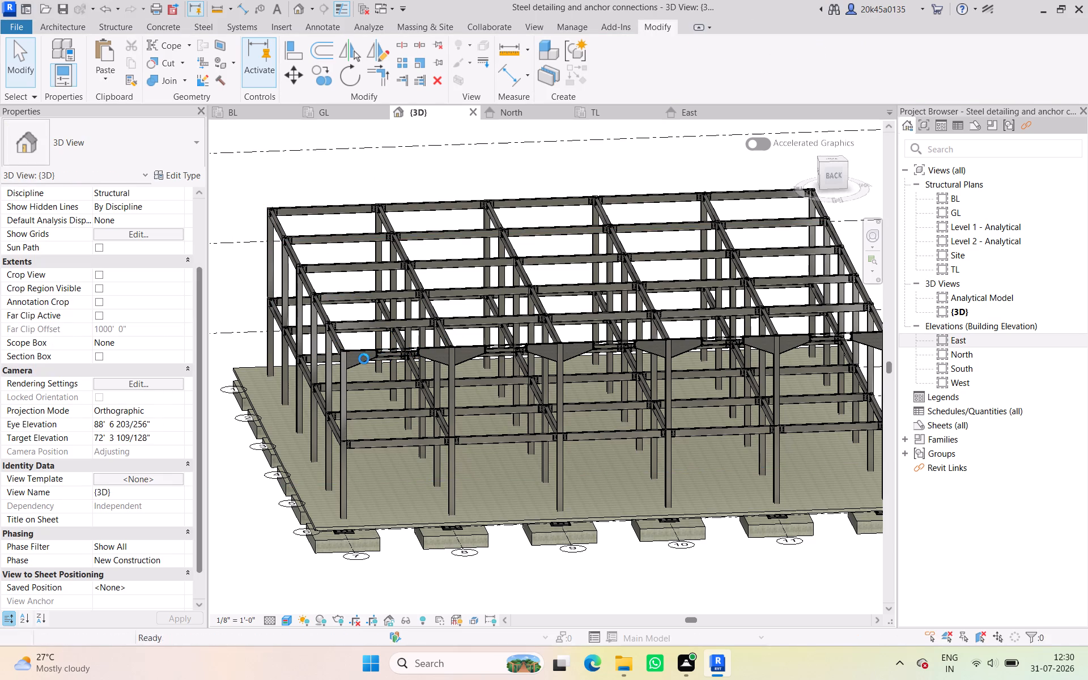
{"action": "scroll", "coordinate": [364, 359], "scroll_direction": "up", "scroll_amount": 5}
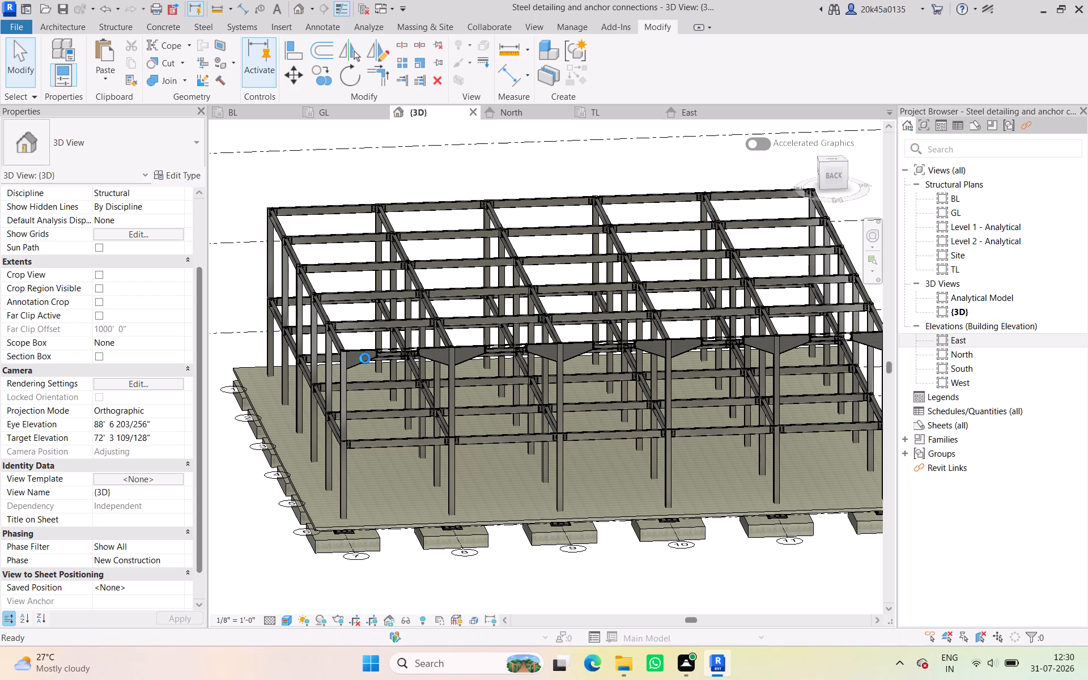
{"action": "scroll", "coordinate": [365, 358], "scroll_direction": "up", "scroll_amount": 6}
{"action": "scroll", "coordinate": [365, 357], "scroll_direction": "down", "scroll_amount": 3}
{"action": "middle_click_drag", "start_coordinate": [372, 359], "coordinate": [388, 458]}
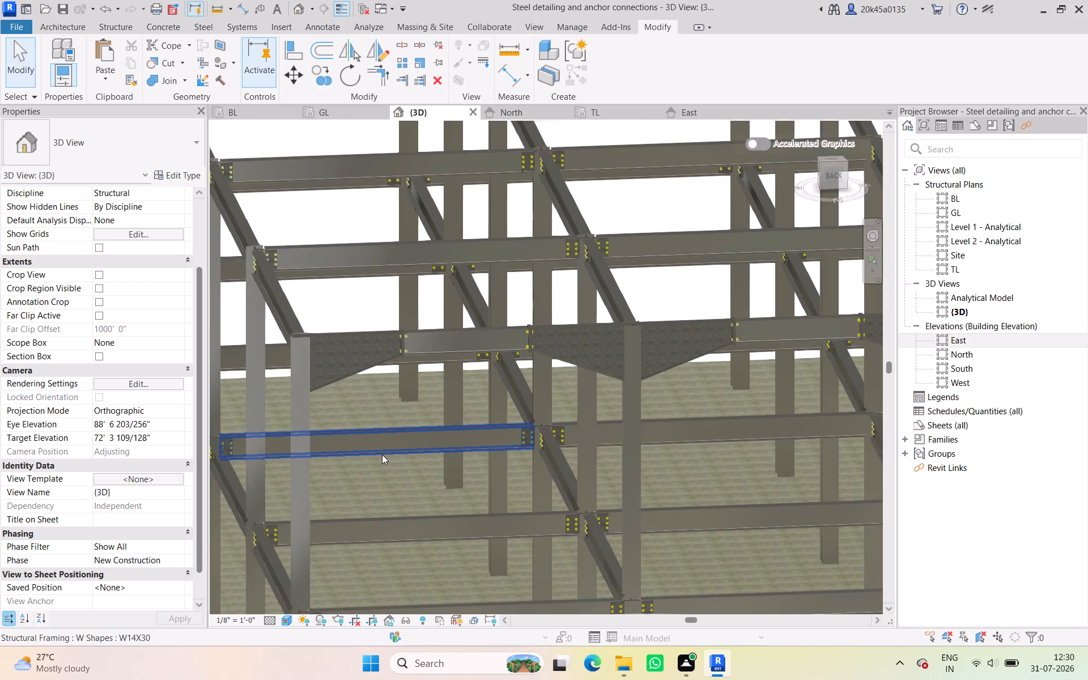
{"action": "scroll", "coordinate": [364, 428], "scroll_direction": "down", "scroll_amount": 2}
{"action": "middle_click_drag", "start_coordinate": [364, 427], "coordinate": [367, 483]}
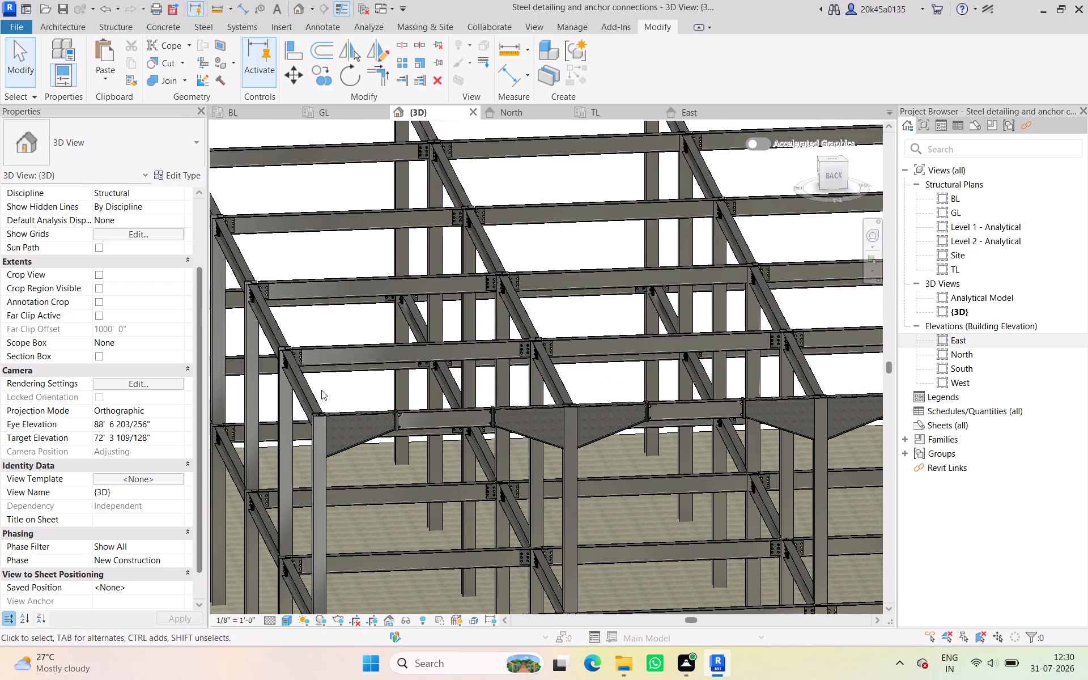
Temporarily hide everything below the top-level framing in the 3D view, including the columns, base-level beams, slab and footings.
{"action": "scroll", "coordinate": [356, 380], "scroll_direction": "down", "scroll_amount": 10}
{"action": "middle_click_drag", "start_coordinate": [462, 418], "coordinate": [451, 384], "text": "shift"}
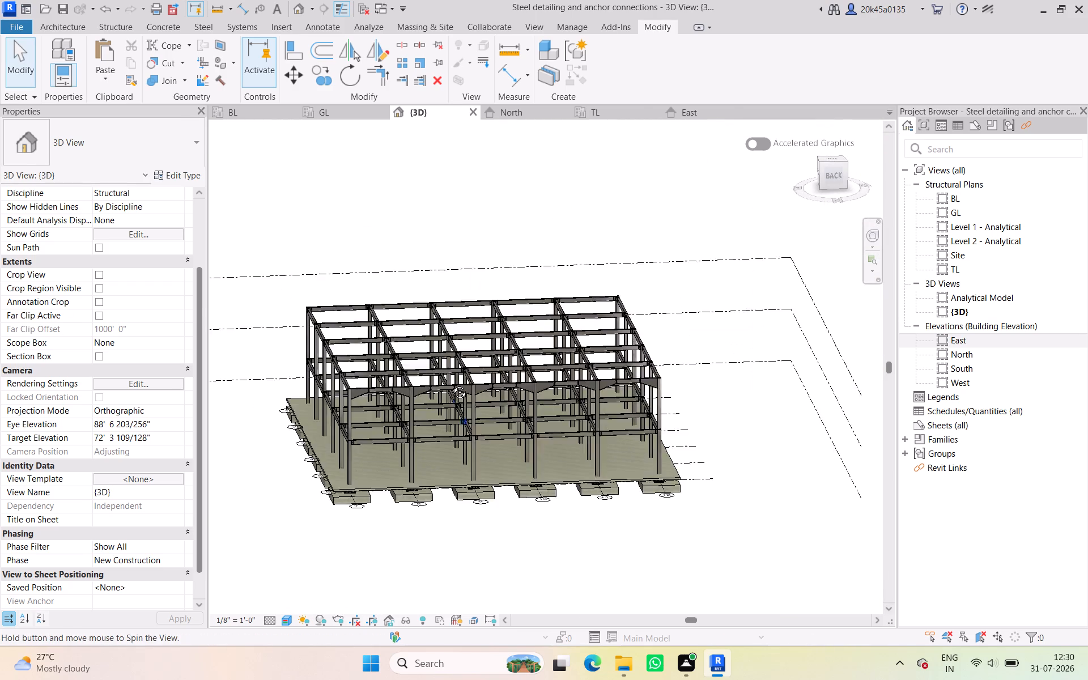
{"action": "middle_click_drag", "start_coordinate": [451, 384], "coordinate": [454, 374], "text": "shift"}
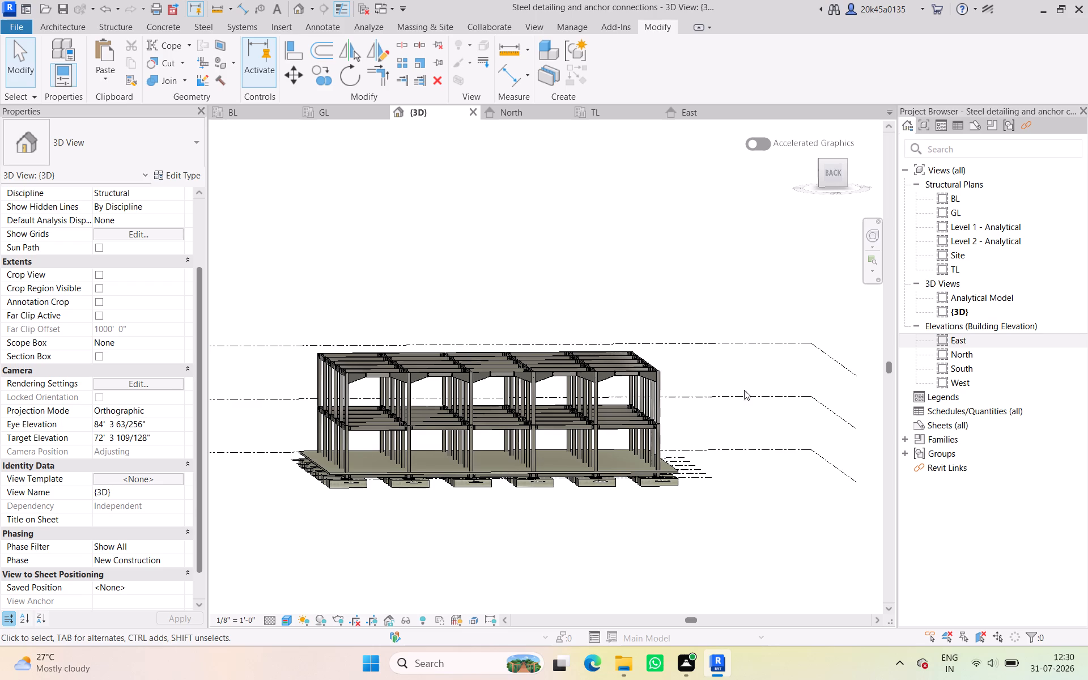
{"action": "left_click_drag", "start_coordinate": [763, 569], "coordinate": [270, 384]}
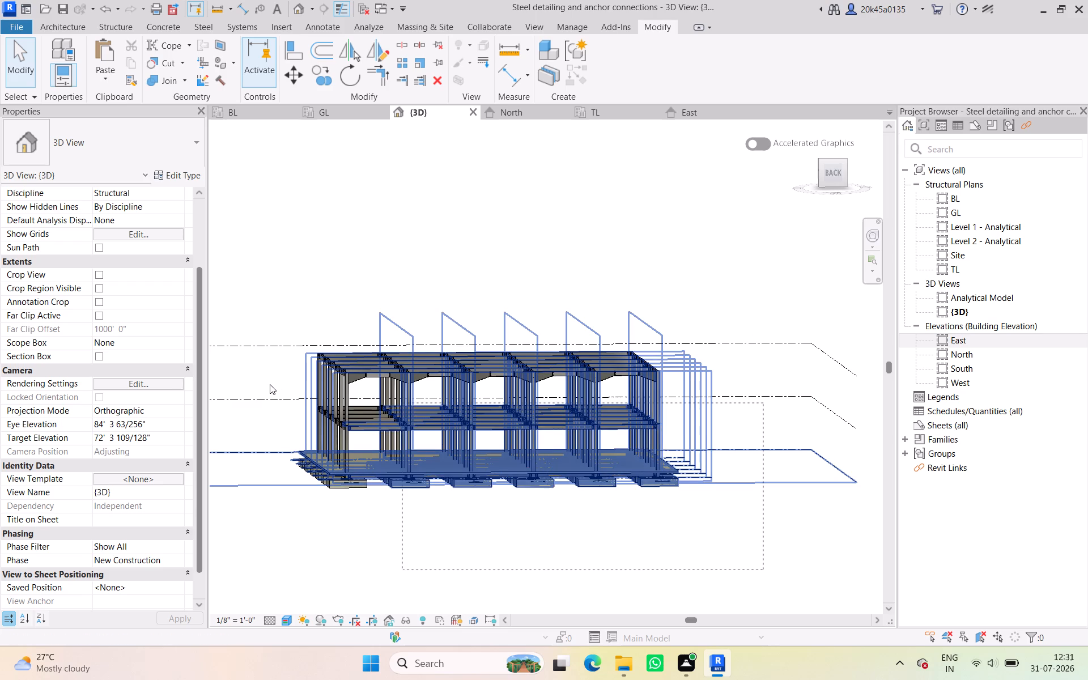
{"action": "left_click_drag", "start_coordinate": [270, 384], "coordinate": [284, 398]}
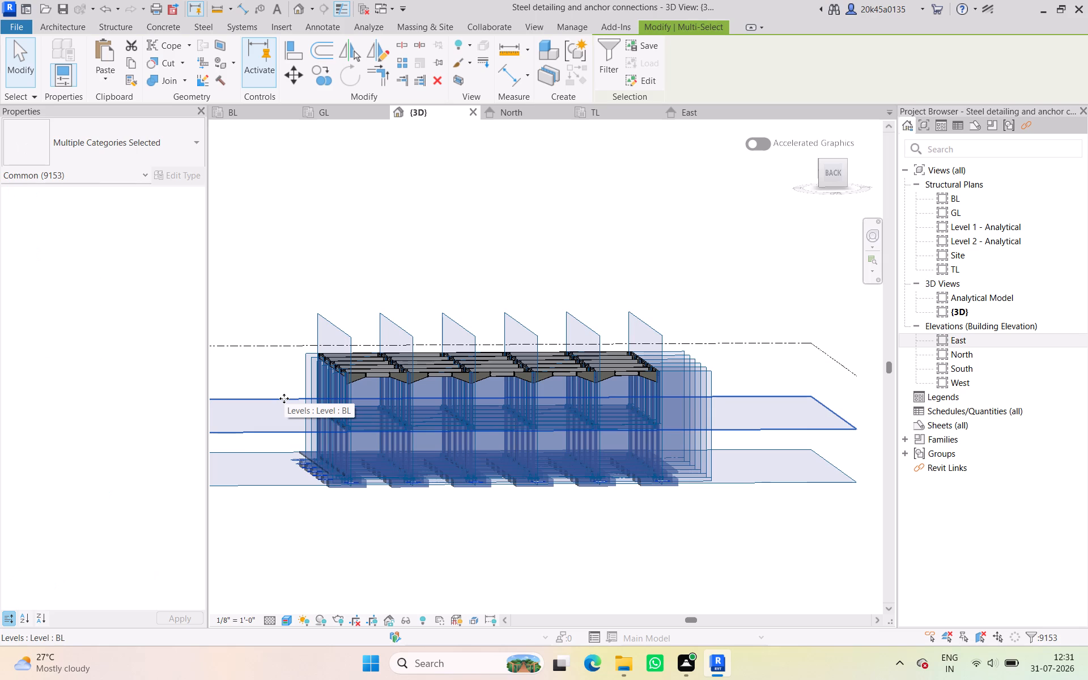
{"action": "type", "text": "hh"}
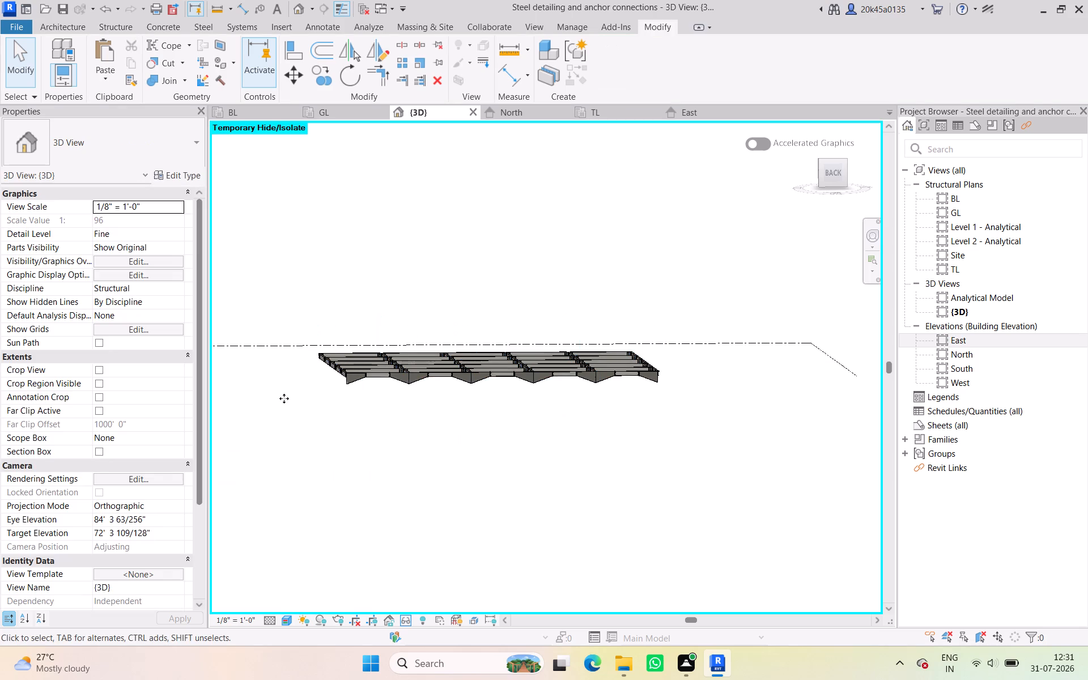
Change the shear splice plates on the two top-level beam rows nearest the haunched edge to Knee of frame at web with plate haunch and end plate 2.
{"action": "middle_click_drag", "start_coordinate": [394, 445], "coordinate": [396, 479], "text": "shift"}
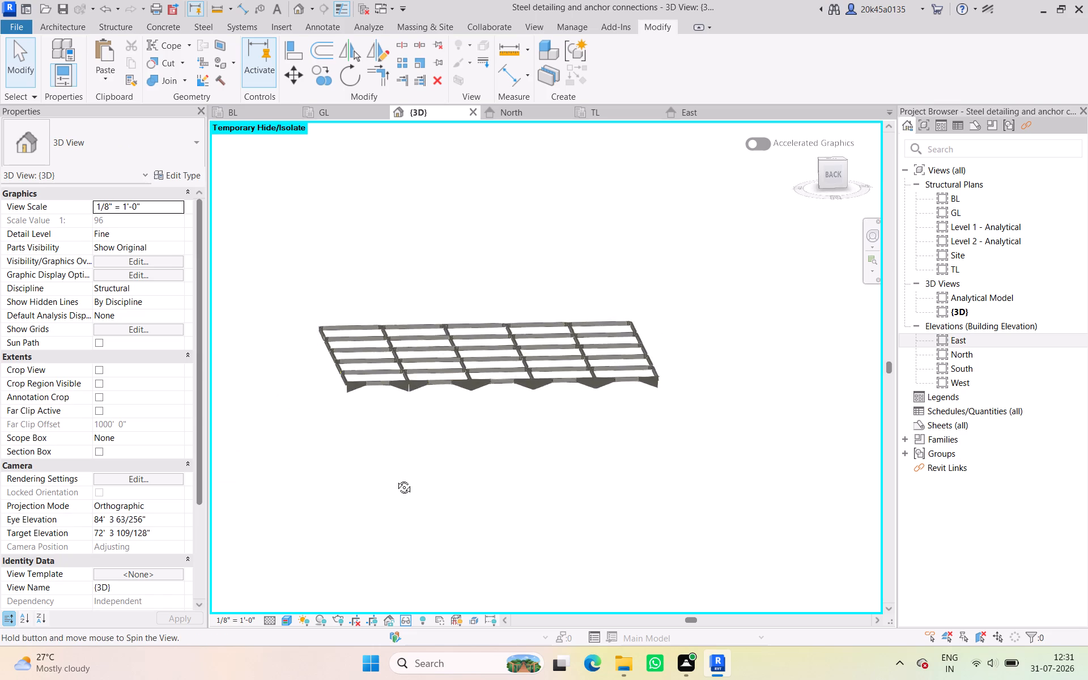
{"action": "middle_click_drag", "start_coordinate": [396, 479], "coordinate": [396, 482], "text": "shift"}
{"action": "scroll", "coordinate": [336, 363], "scroll_direction": "up", "scroll_amount": 5}
{"action": "middle_click_drag", "start_coordinate": [456, 482], "coordinate": [417, 480], "text": "shift"}
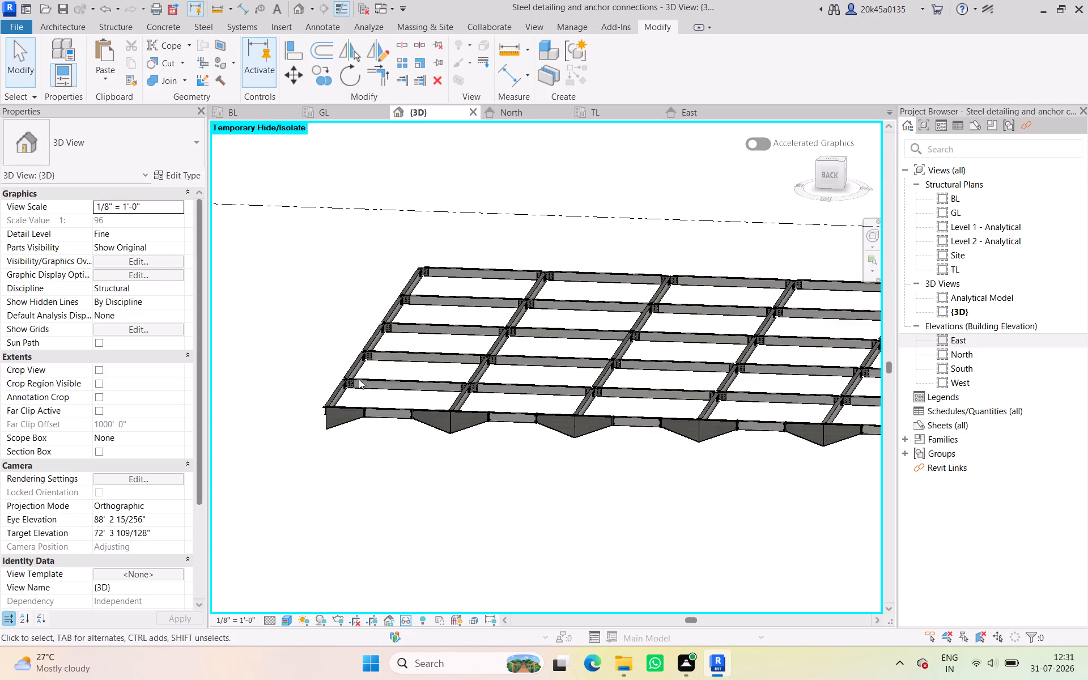
{"action": "scroll", "coordinate": [358, 376], "scroll_direction": "up", "scroll_amount": 10}
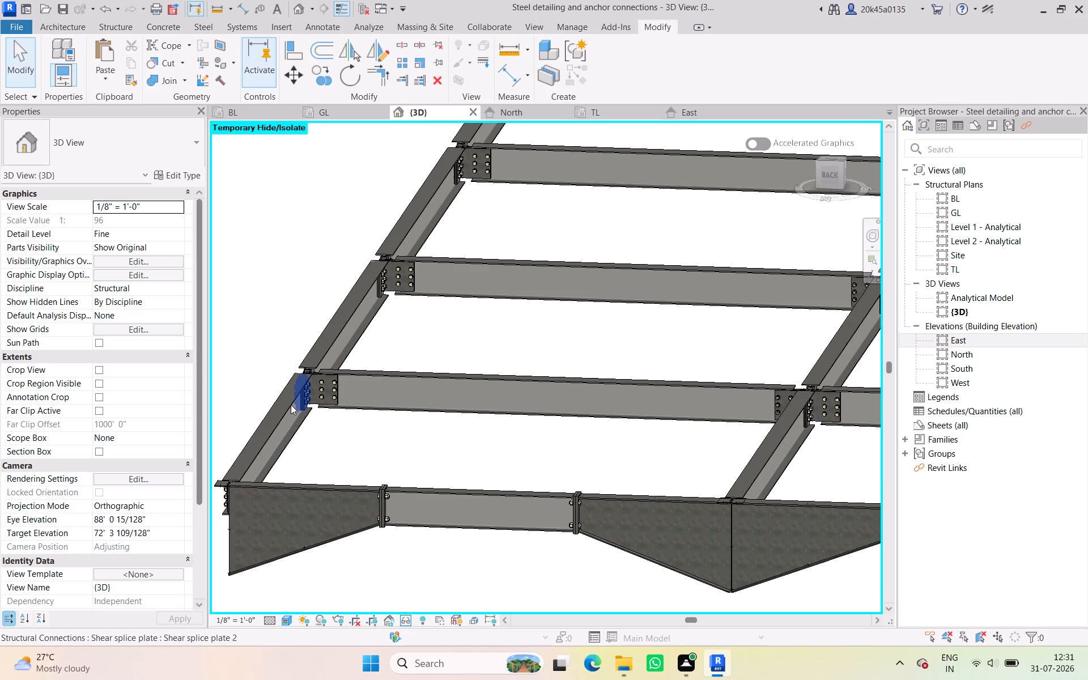
{"action": "left_click", "coordinate": [324, 385], "text": "ctrl"}
{"action": "left_click", "coordinate": [782, 401], "text": "ctrl"}
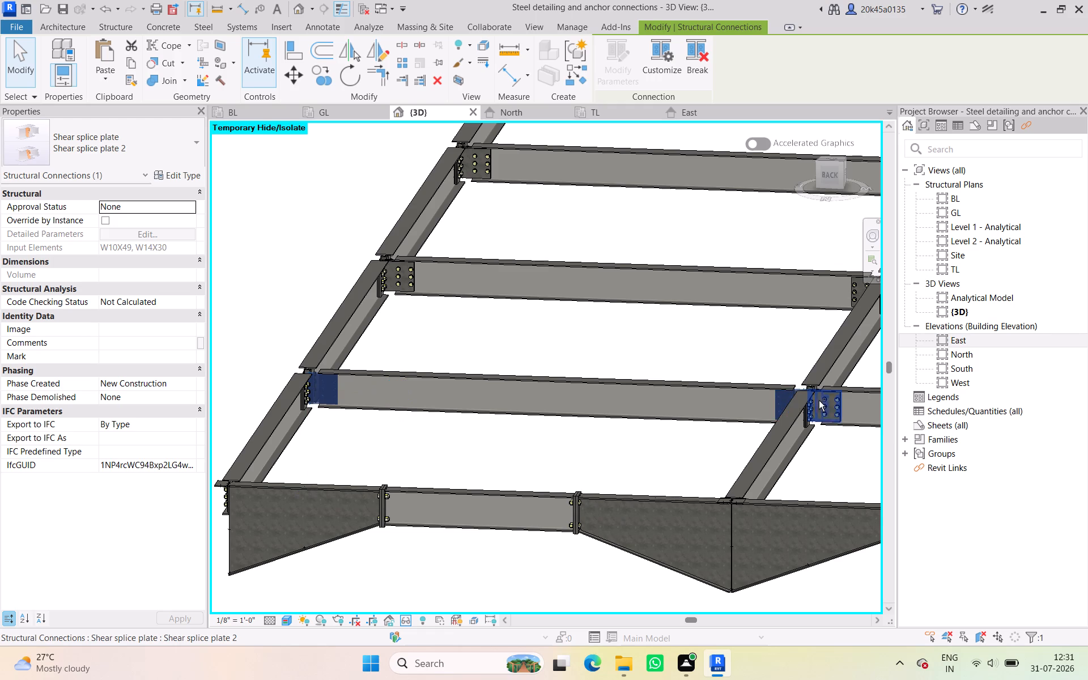
{"action": "left_click", "coordinate": [831, 401], "text": "ctrl"}
{"action": "middle_click_drag", "start_coordinate": [736, 431], "coordinate": [0, 346]}
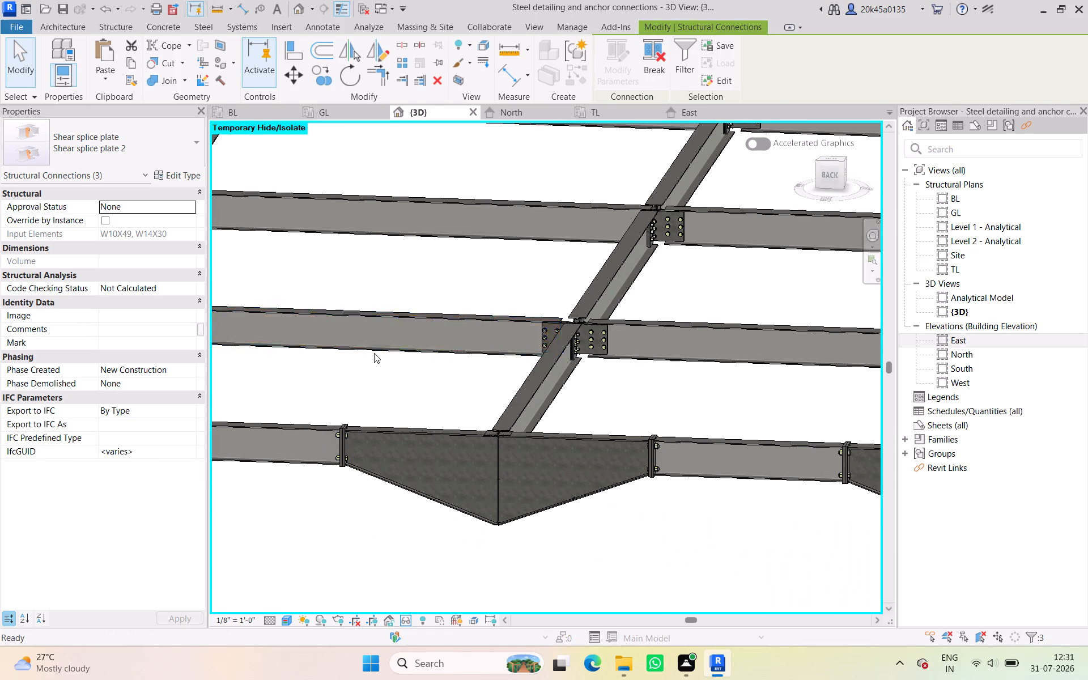
{"action": "left_click", "coordinate": [553, 329], "text": "ctrl"}
{"action": "left_click", "coordinate": [609, 338], "text": "ctrl"}
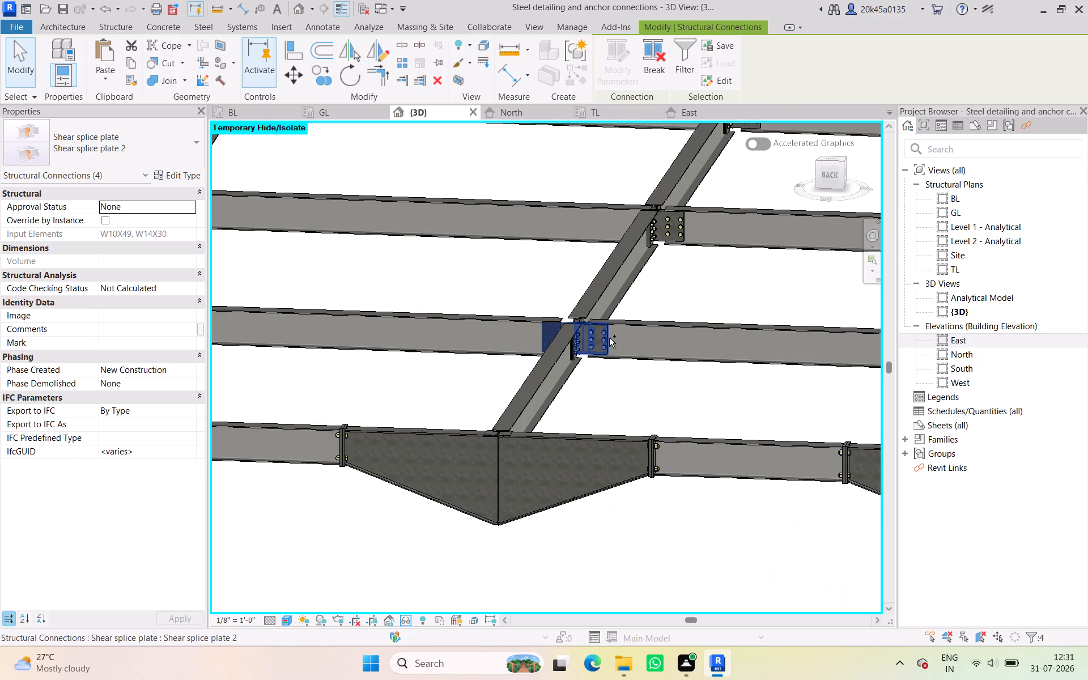
{"action": "middle_click_drag", "start_coordinate": [645, 384], "coordinate": [49, 371]}
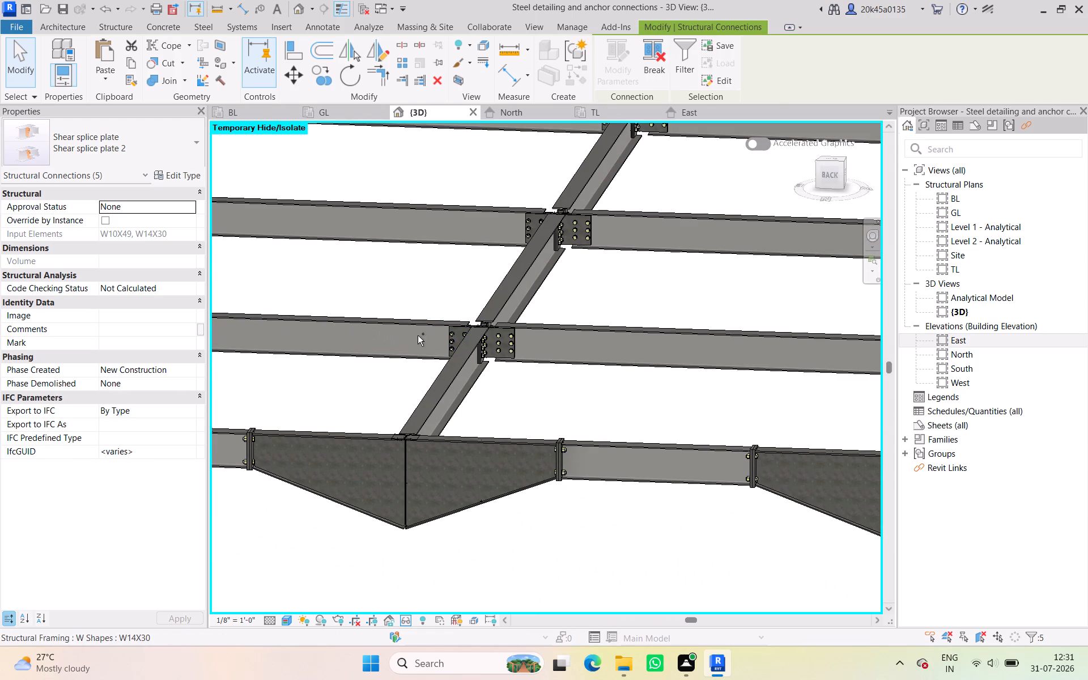
{"action": "left_click", "coordinate": [453, 339], "text": "ctrl"}
{"action": "left_click", "coordinate": [511, 339], "text": "ctrl"}
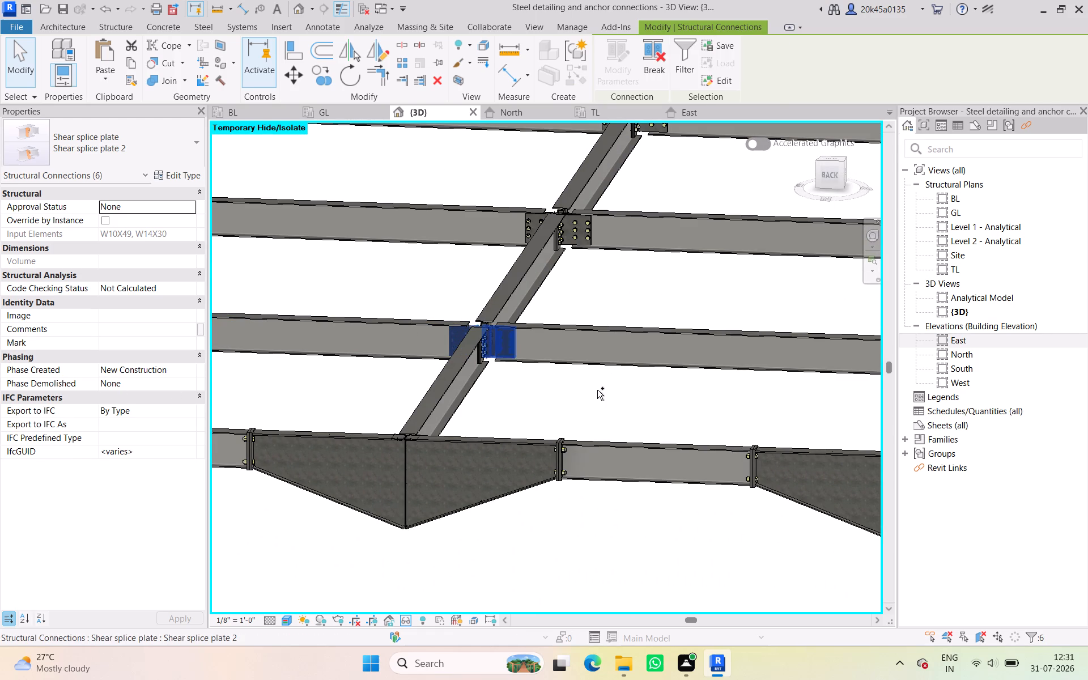
{"action": "middle_click_drag", "start_coordinate": [597, 390], "coordinate": [134, 358]}
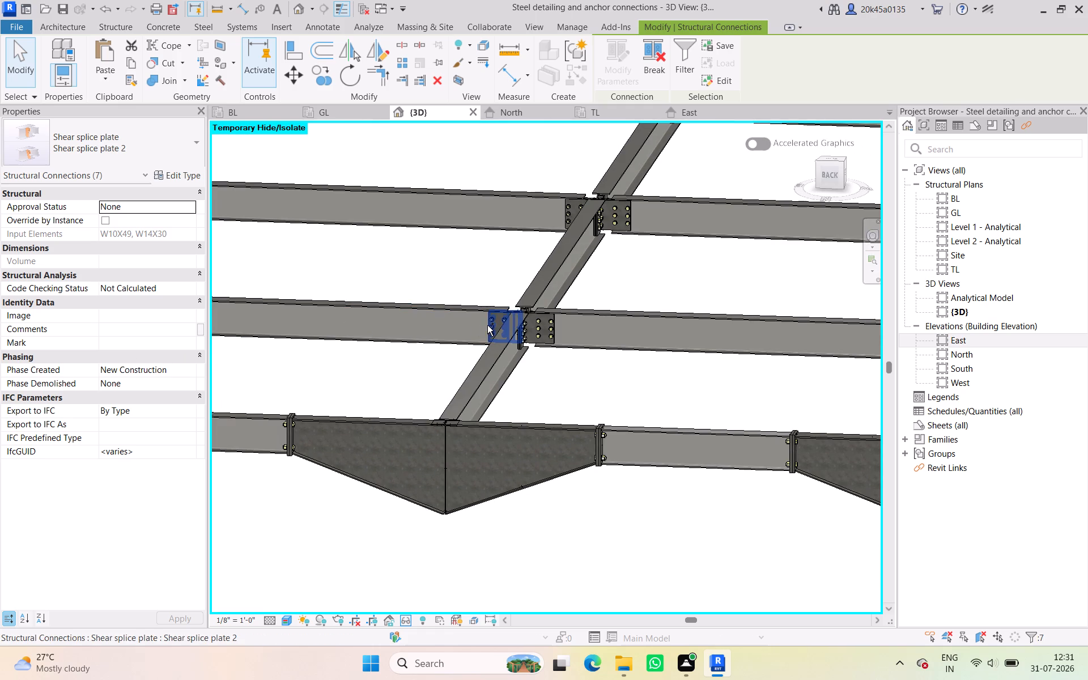
{"action": "left_click", "coordinate": [488, 325], "text": "ctrl"}
{"action": "left_click", "coordinate": [549, 330], "text": "ctrl"}
{"action": "middle_click_drag", "start_coordinate": [611, 372], "coordinate": [270, 363]}
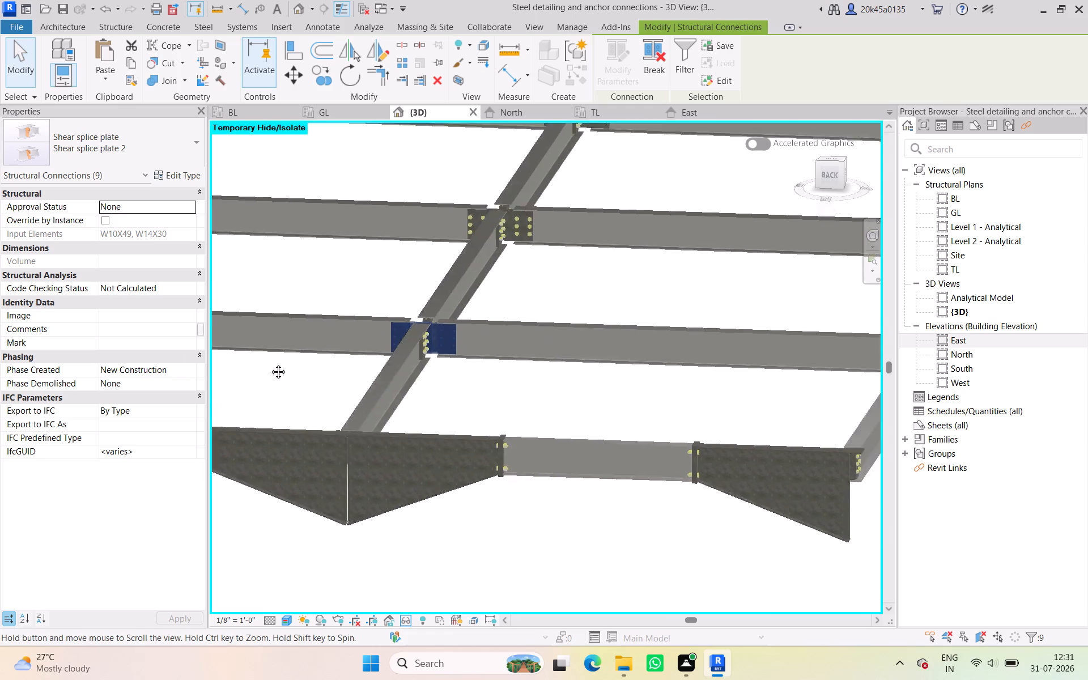
{"action": "middle_click_drag", "start_coordinate": [270, 363], "coordinate": [36, 359]}
{"action": "left_click", "coordinate": [418, 326], "text": "ctrl"}
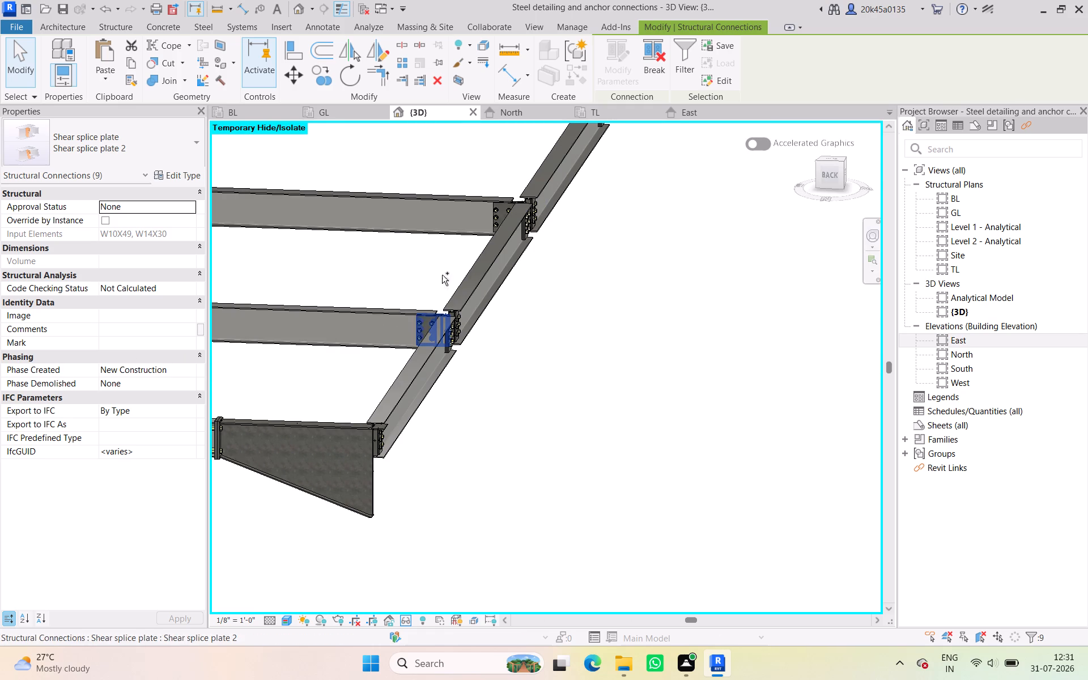
{"action": "left_click", "coordinate": [488, 222], "text": "ctrl"}
{"action": "middle_click_drag", "start_coordinate": [474, 246], "coordinate": [747, 472]}
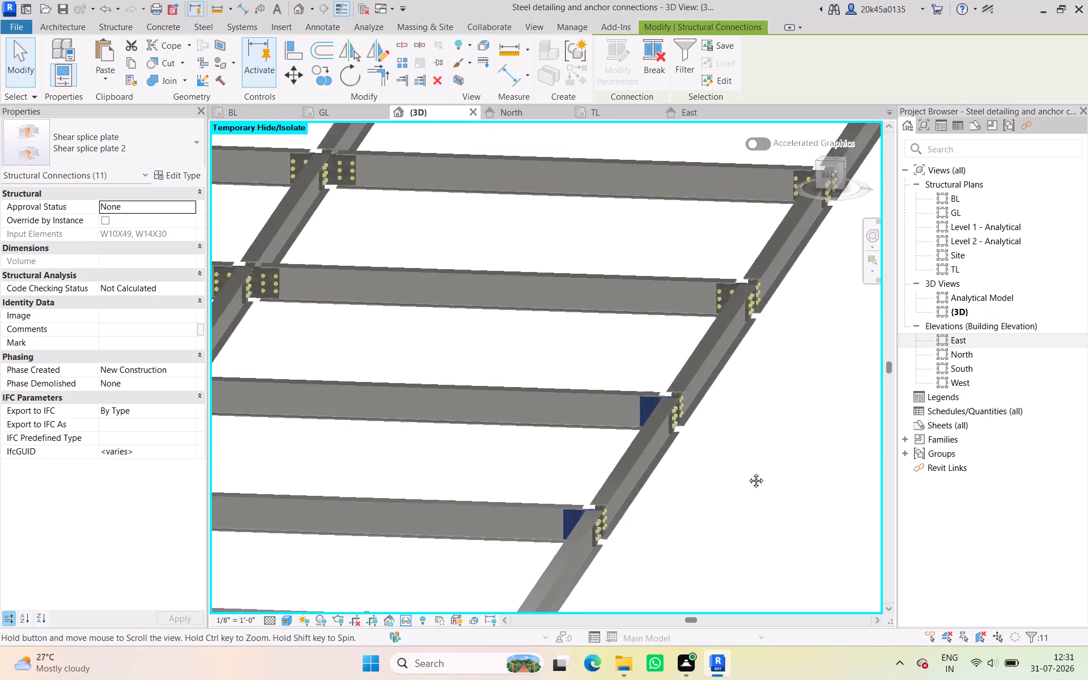
{"action": "middle_click_drag", "start_coordinate": [747, 472], "coordinate": [851, 477]}
{"action": "left_click", "coordinate": [430, 436], "text": "ctrl"}
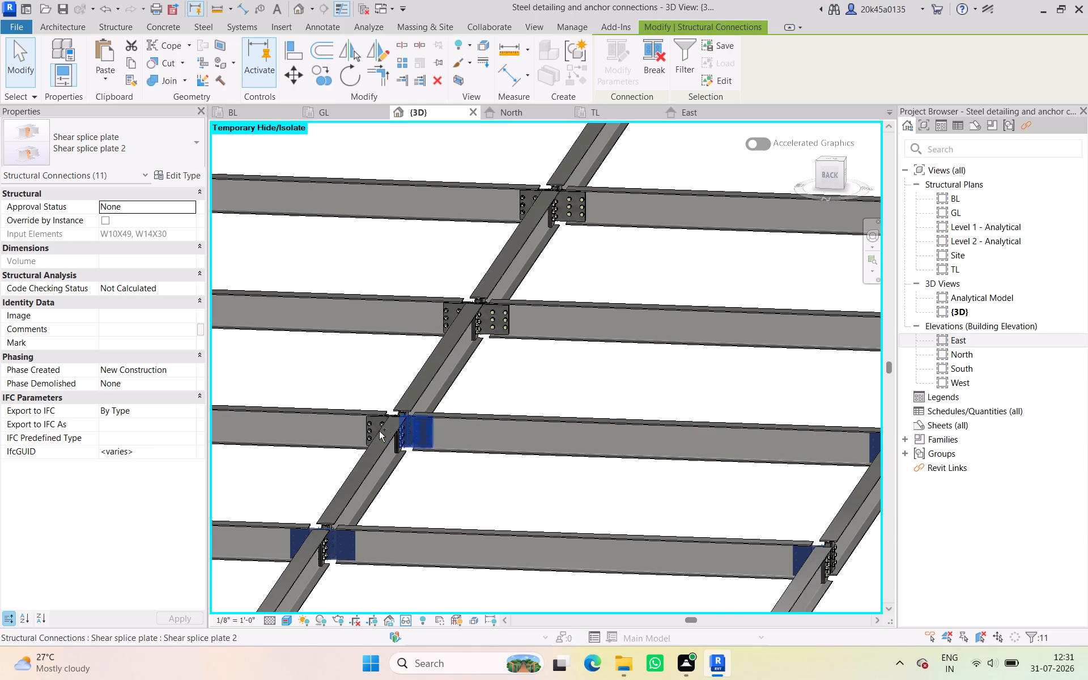
{"action": "left_click", "coordinate": [368, 428], "text": "ctrl"}
{"action": "middle_click_drag", "start_coordinate": [295, 438], "coordinate": [797, 503]}
{"action": "left_click", "coordinate": [420, 480], "text": "ctrl"}
{"action": "left_click", "coordinate": [372, 469], "text": "ctrl"}
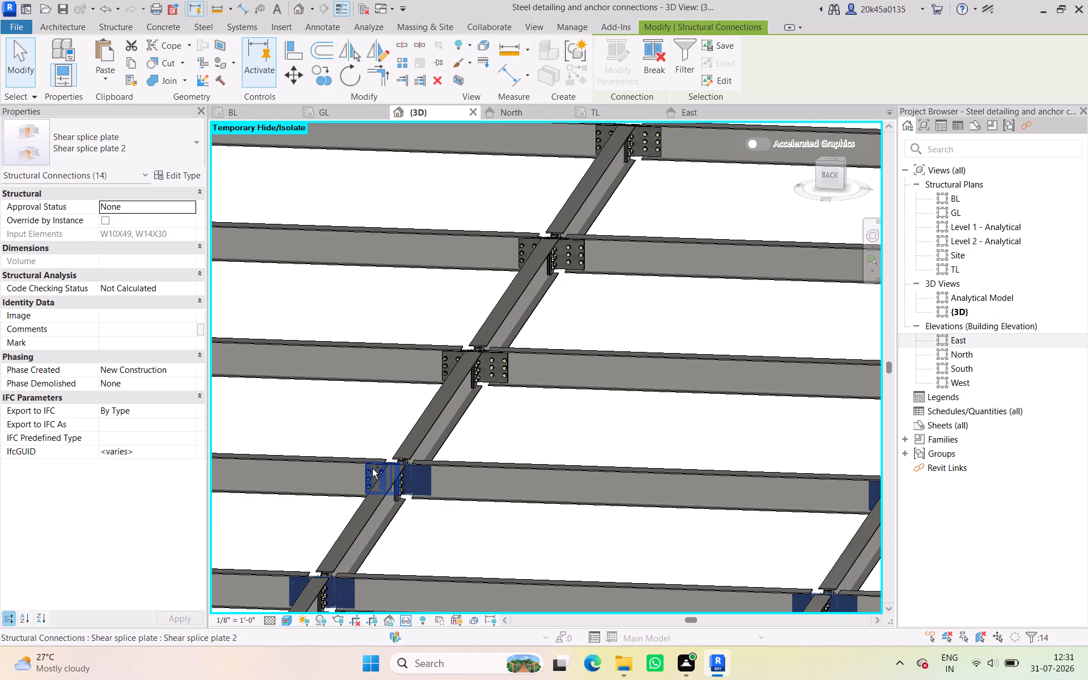
{"action": "middle_click_drag", "start_coordinate": [291, 488], "coordinate": [818, 515]}
{"action": "left_click", "coordinate": [450, 494], "text": "ctrl"}
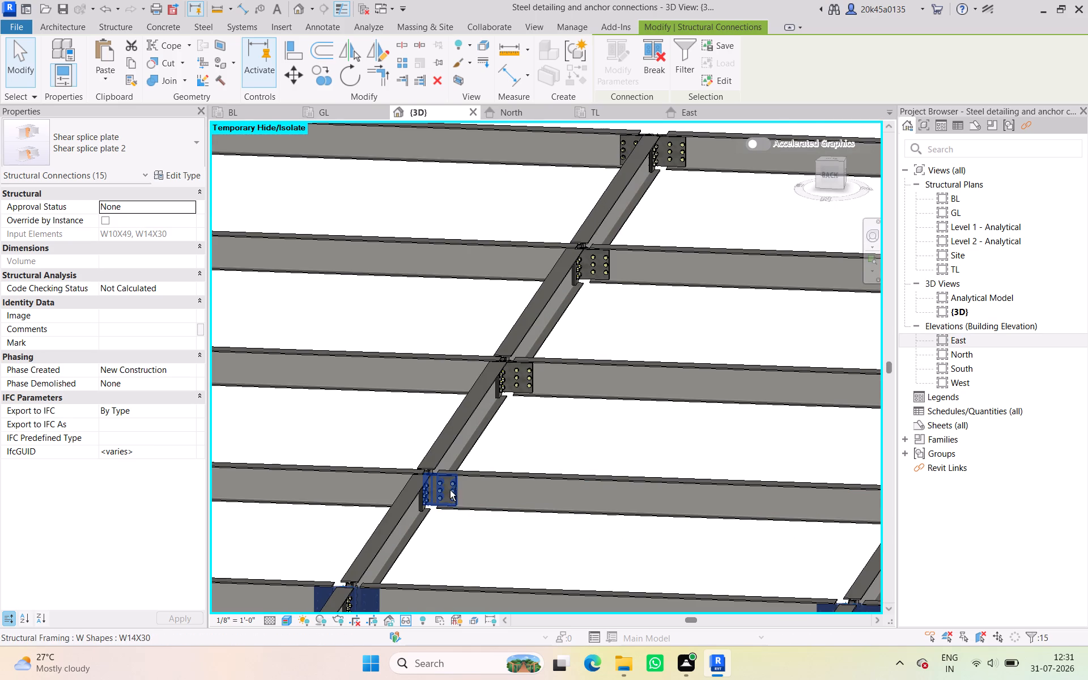
{"action": "middle_click_drag", "start_coordinate": [311, 486], "coordinate": [851, 536], "text": "ctrl"}
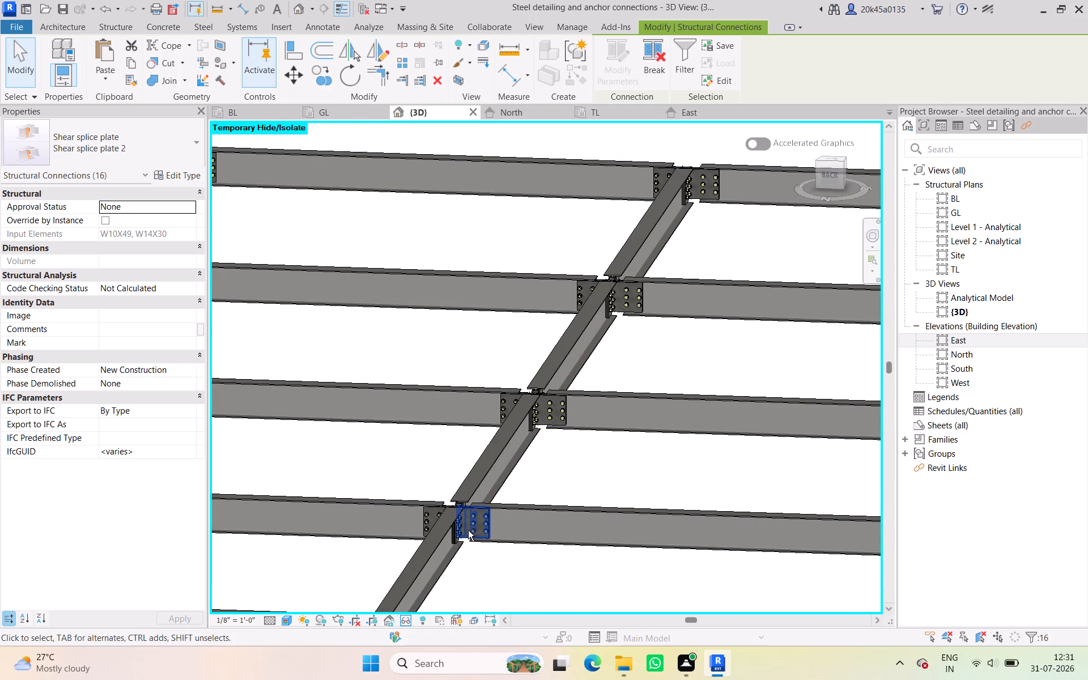
{"action": "middle_click_drag", "start_coordinate": [657, 533], "coordinate": [231, 466]}
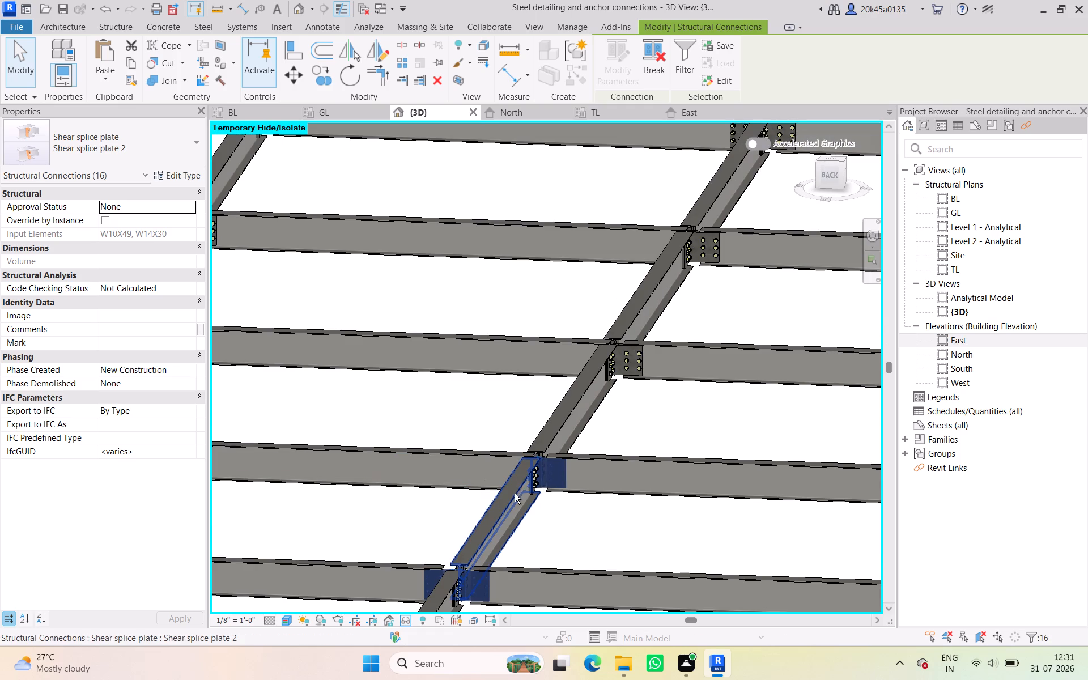
{"action": "scroll", "coordinate": [512, 501], "scroll_direction": "down", "scroll_amount": 3}
{"action": "middle_click_drag", "start_coordinate": [568, 525], "coordinate": [618, 528], "text": "shift"}
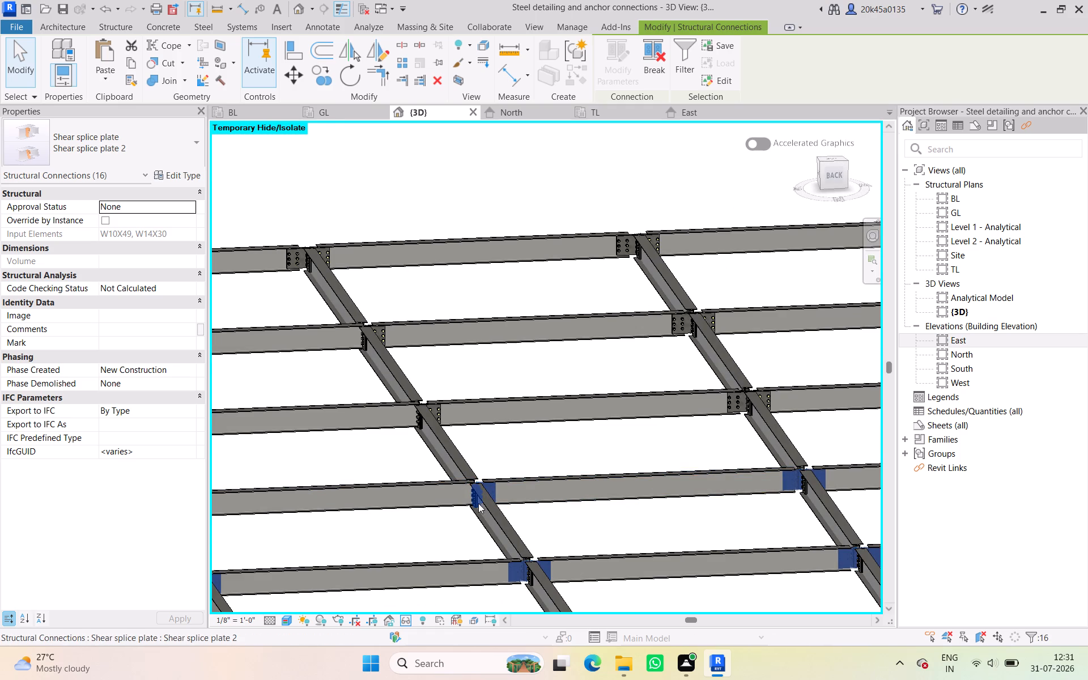
{"action": "scroll", "coordinate": [478, 503], "scroll_direction": "up", "scroll_amount": 9}
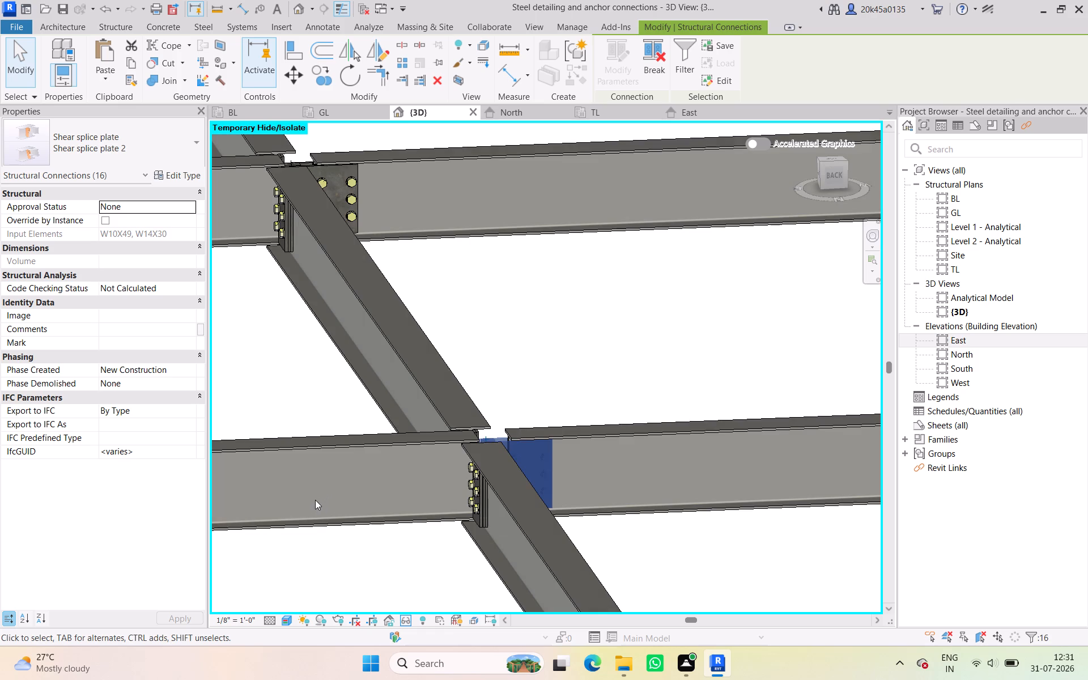
{"action": "scroll", "coordinate": [355, 493], "scroll_direction": "down", "scroll_amount": 3}
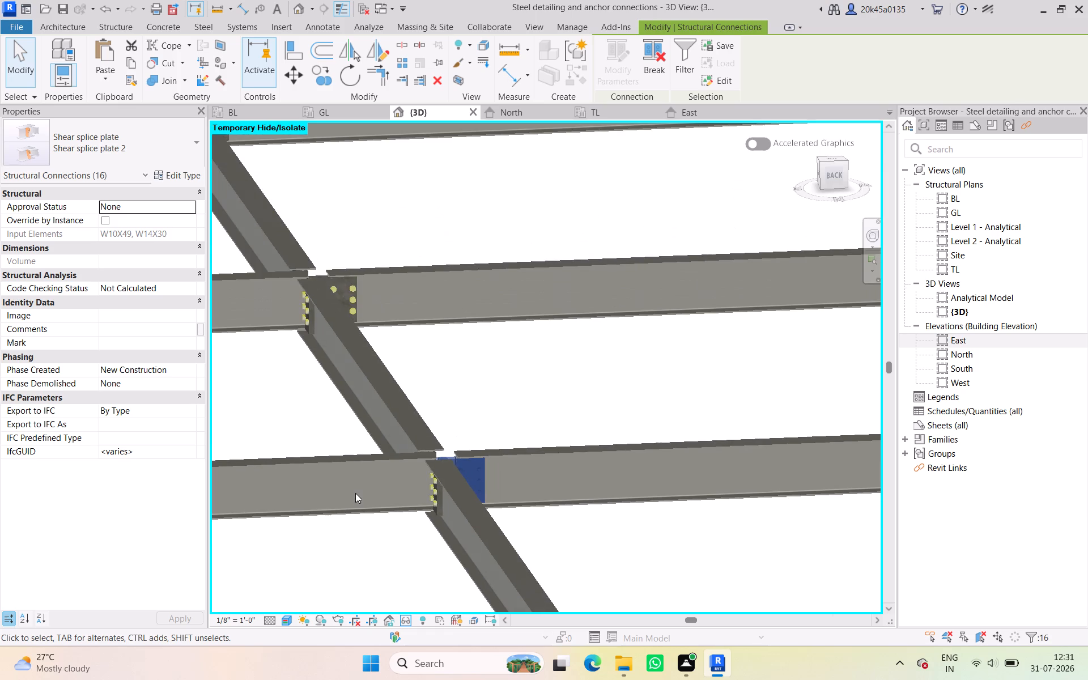
{"action": "middle_click_drag", "start_coordinate": [355, 493], "coordinate": [598, 502]}
{"action": "scroll", "coordinate": [422, 510], "scroll_direction": "down", "scroll_amount": 3}
{"action": "middle_click_drag", "start_coordinate": [421, 510], "coordinate": [530, 481]}
{"action": "scroll", "coordinate": [499, 476], "scroll_direction": "down", "scroll_amount": 2}
{"action": "middle_click_drag", "start_coordinate": [491, 471], "coordinate": [422, 360]}
{"action": "middle_click_drag", "start_coordinate": [428, 392], "coordinate": [574, 469]}
{"action": "left_click", "coordinate": [365, 450], "text": "ctrl"}
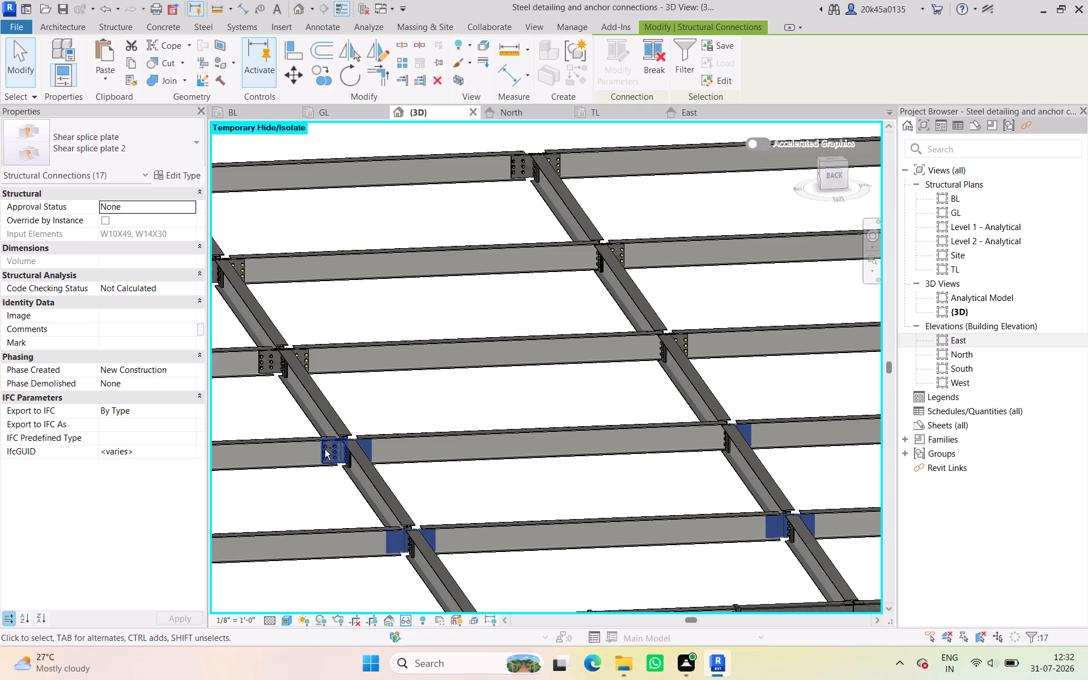
{"action": "left_click", "coordinate": [326, 449], "text": "ctrl"}
{"action": "middle_click_drag", "start_coordinate": [314, 484], "coordinate": [749, 483]}
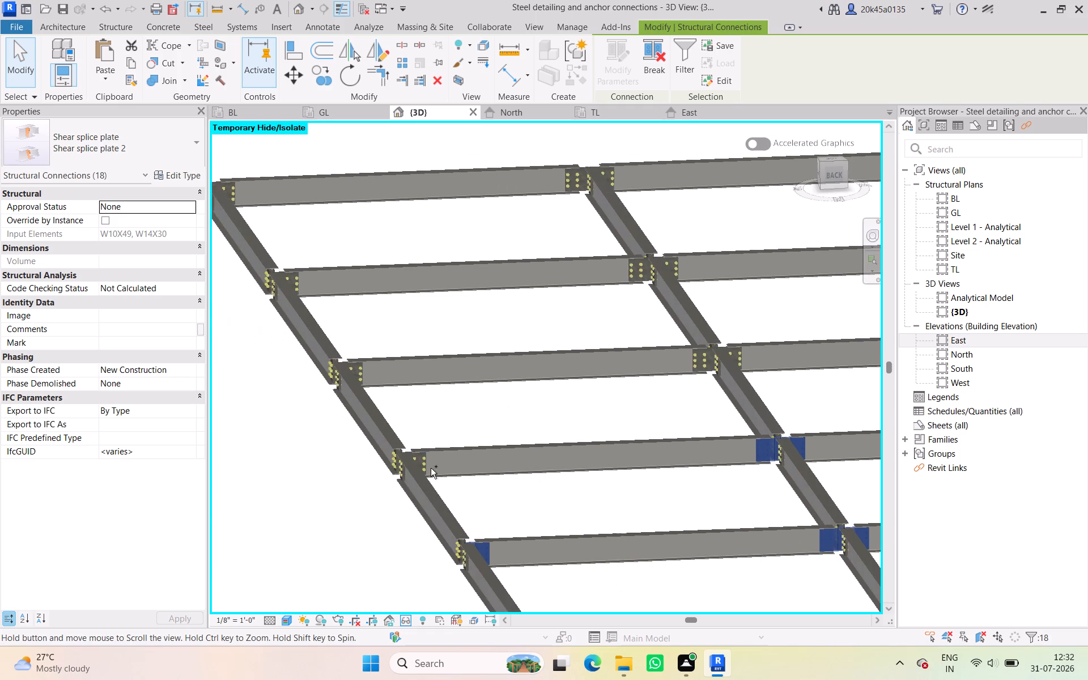
{"action": "left_click", "coordinate": [426, 464], "text": "ctrl"}
{"action": "left_click", "coordinate": [179, 146]}
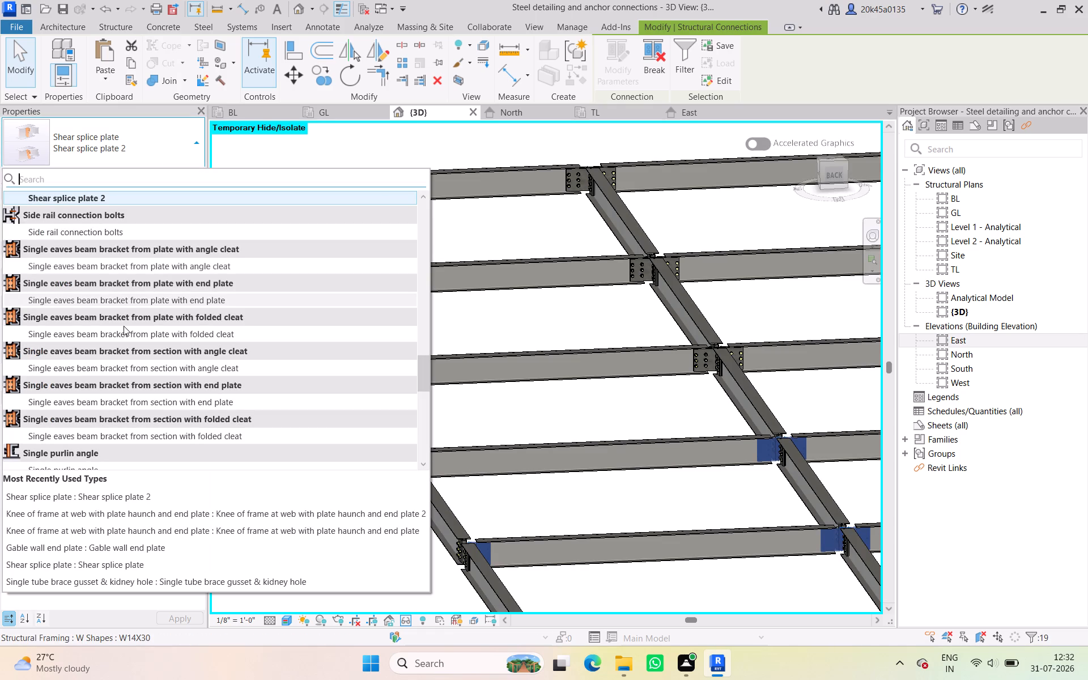
{"action": "scroll", "coordinate": [150, 370], "scroll_direction": "down", "scroll_amount": 5}
{"action": "scroll", "coordinate": [150, 370], "scroll_direction": "up", "scroll_amount": 3}
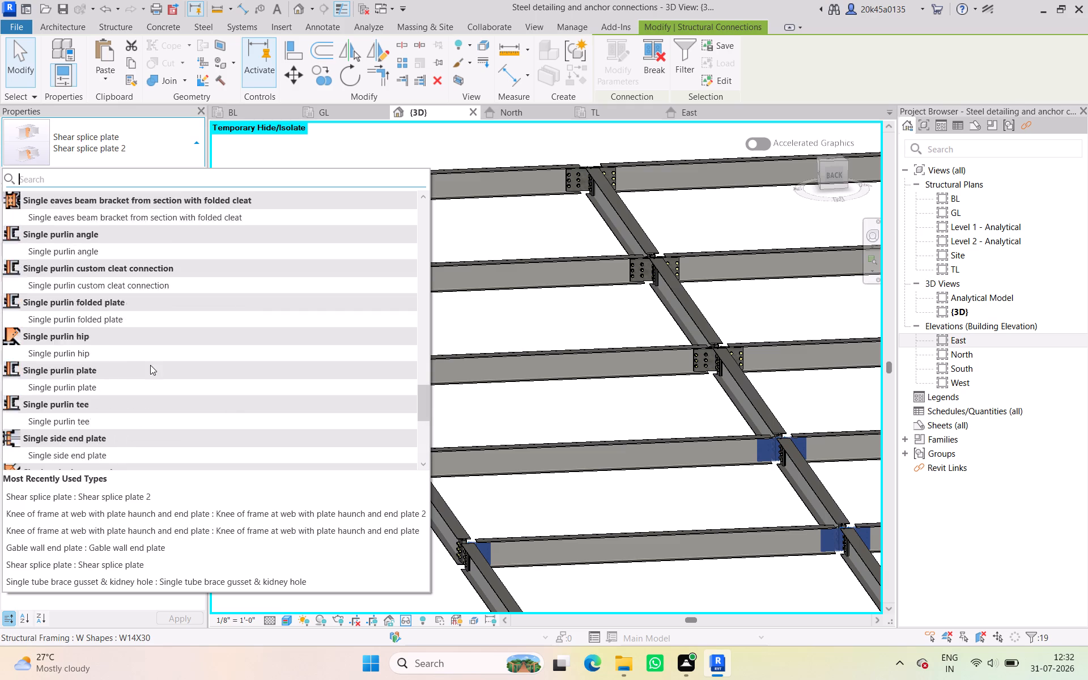
{"action": "scroll", "coordinate": [150, 365], "scroll_direction": "up", "scroll_amount": 5}
{"action": "left_click", "coordinate": [88, 269]}
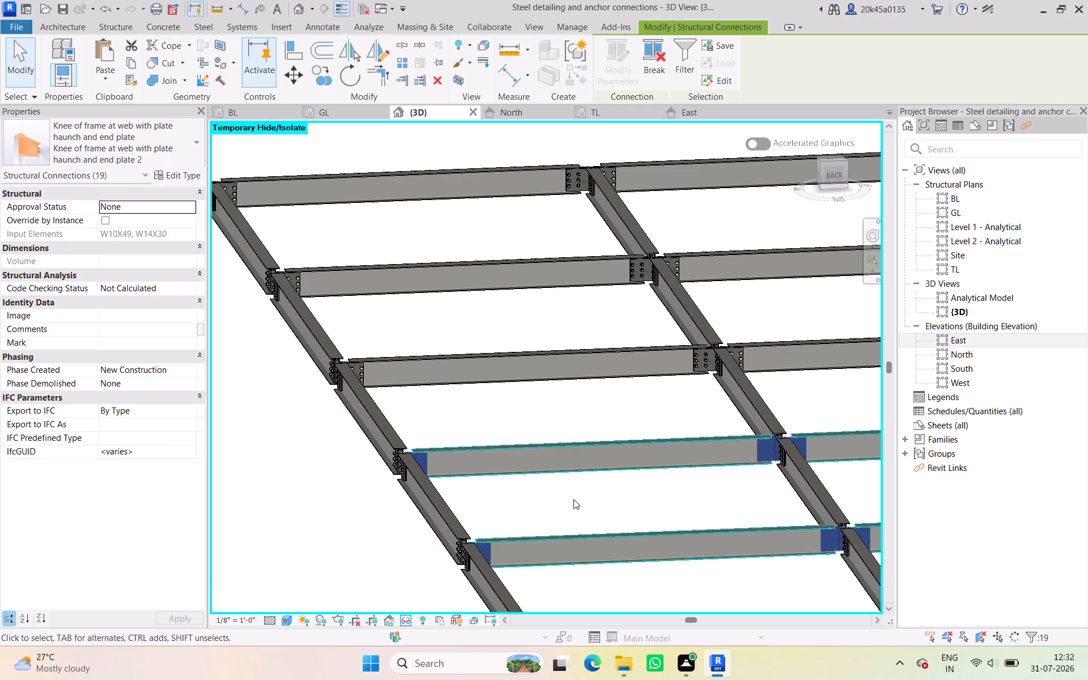
{"action": "scroll", "coordinate": [573, 501], "scroll_direction": "down", "scroll_amount": 4}
{"action": "middle_click_drag", "start_coordinate": [571, 502], "coordinate": [462, 451]}
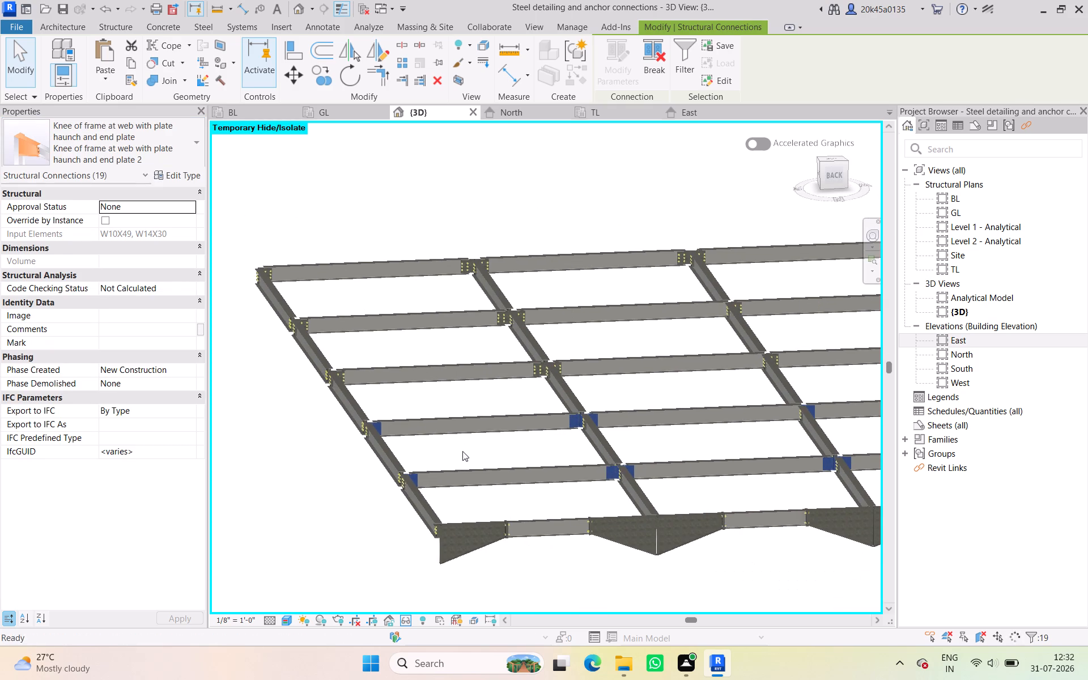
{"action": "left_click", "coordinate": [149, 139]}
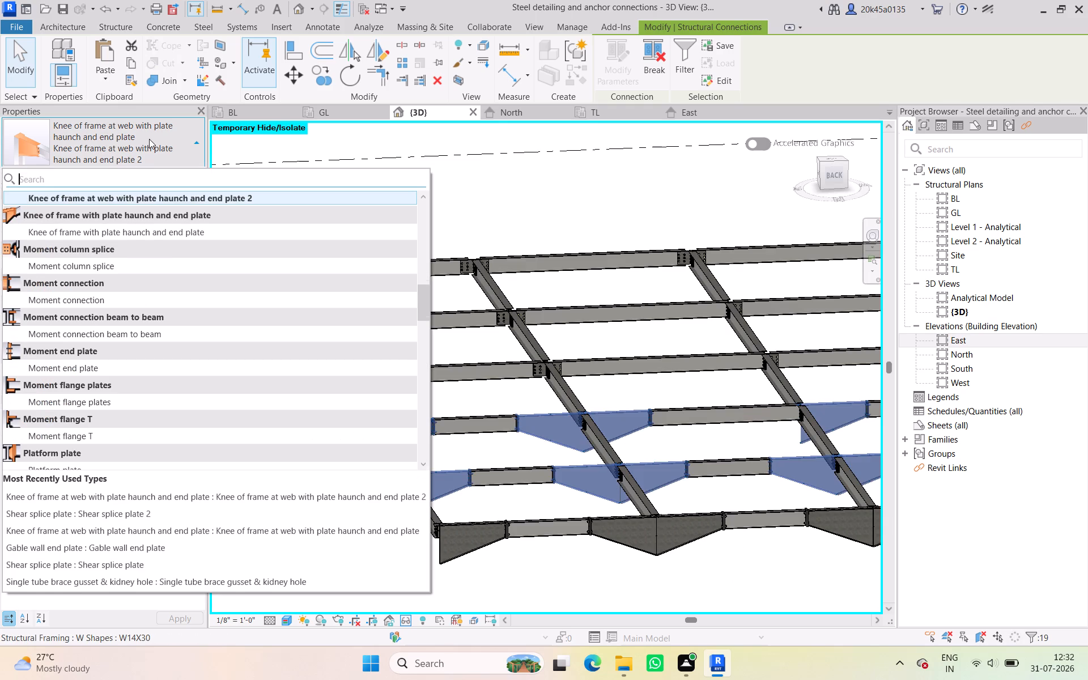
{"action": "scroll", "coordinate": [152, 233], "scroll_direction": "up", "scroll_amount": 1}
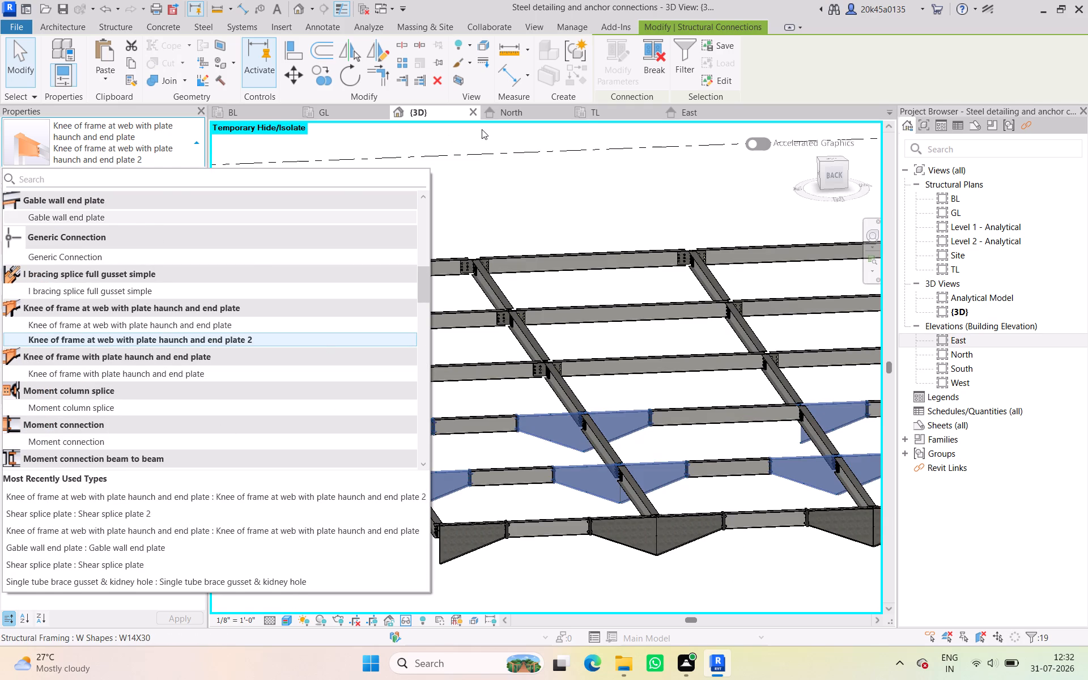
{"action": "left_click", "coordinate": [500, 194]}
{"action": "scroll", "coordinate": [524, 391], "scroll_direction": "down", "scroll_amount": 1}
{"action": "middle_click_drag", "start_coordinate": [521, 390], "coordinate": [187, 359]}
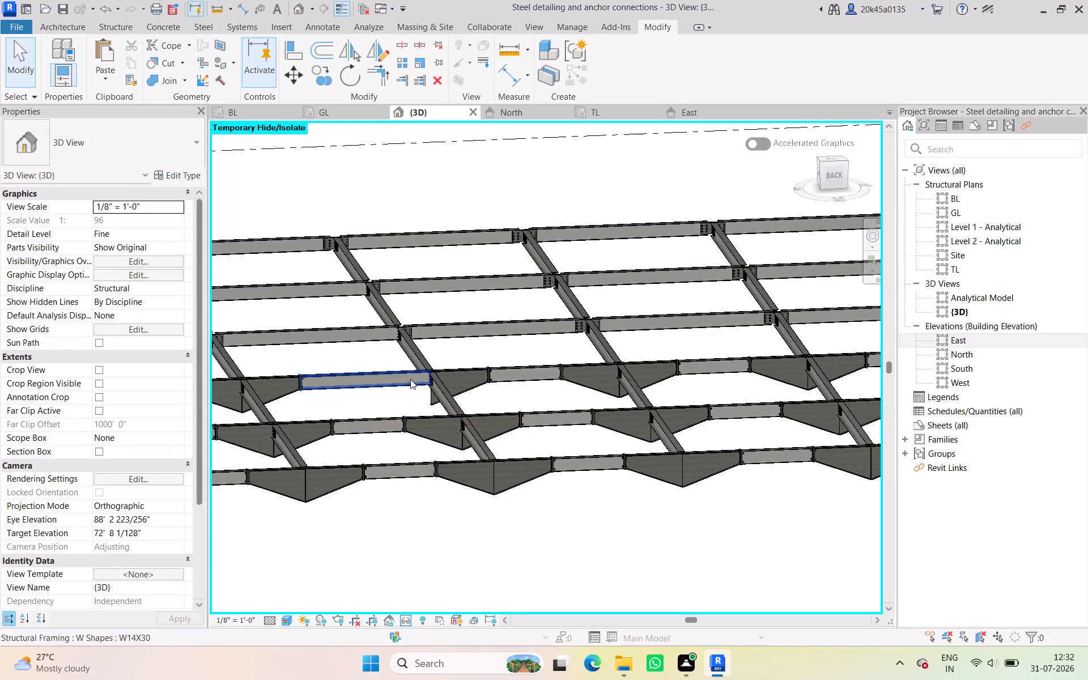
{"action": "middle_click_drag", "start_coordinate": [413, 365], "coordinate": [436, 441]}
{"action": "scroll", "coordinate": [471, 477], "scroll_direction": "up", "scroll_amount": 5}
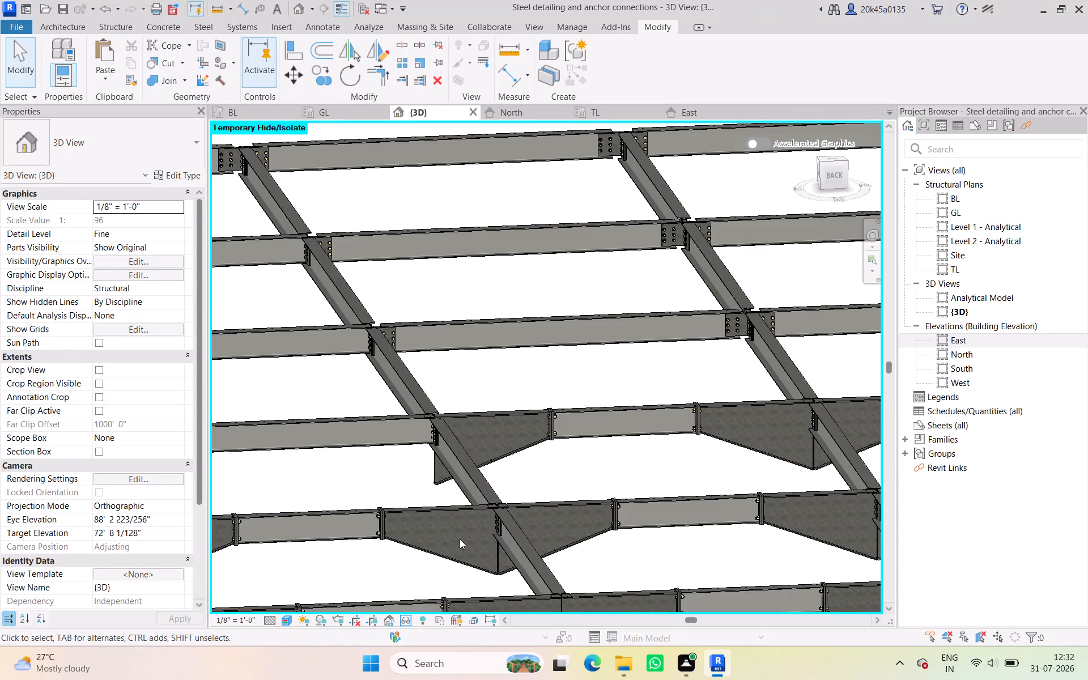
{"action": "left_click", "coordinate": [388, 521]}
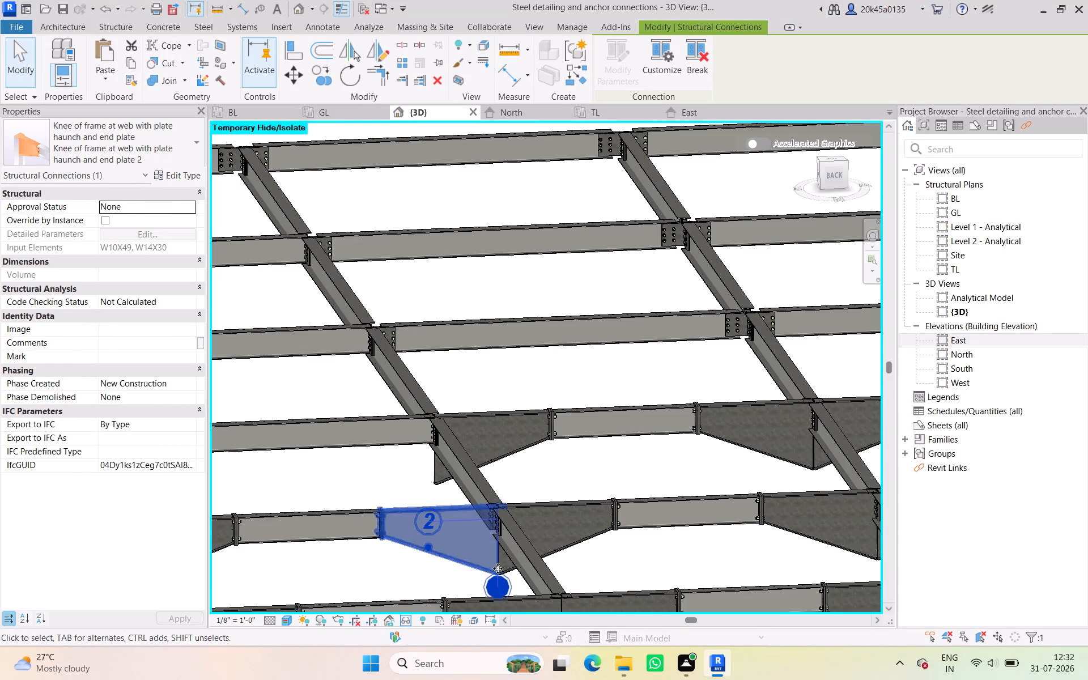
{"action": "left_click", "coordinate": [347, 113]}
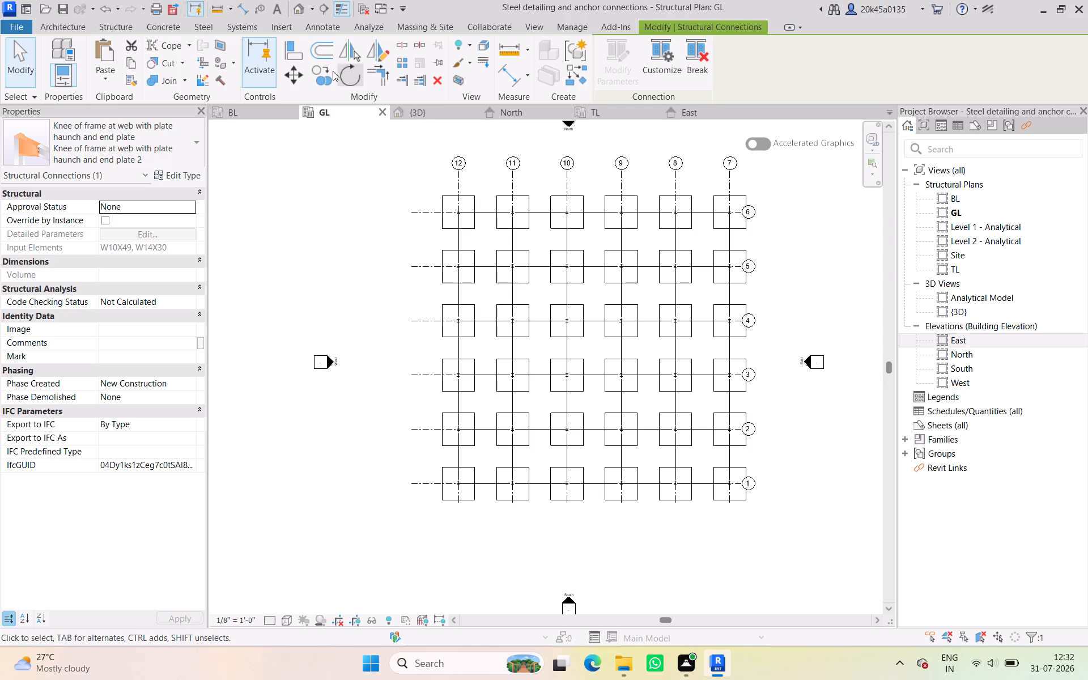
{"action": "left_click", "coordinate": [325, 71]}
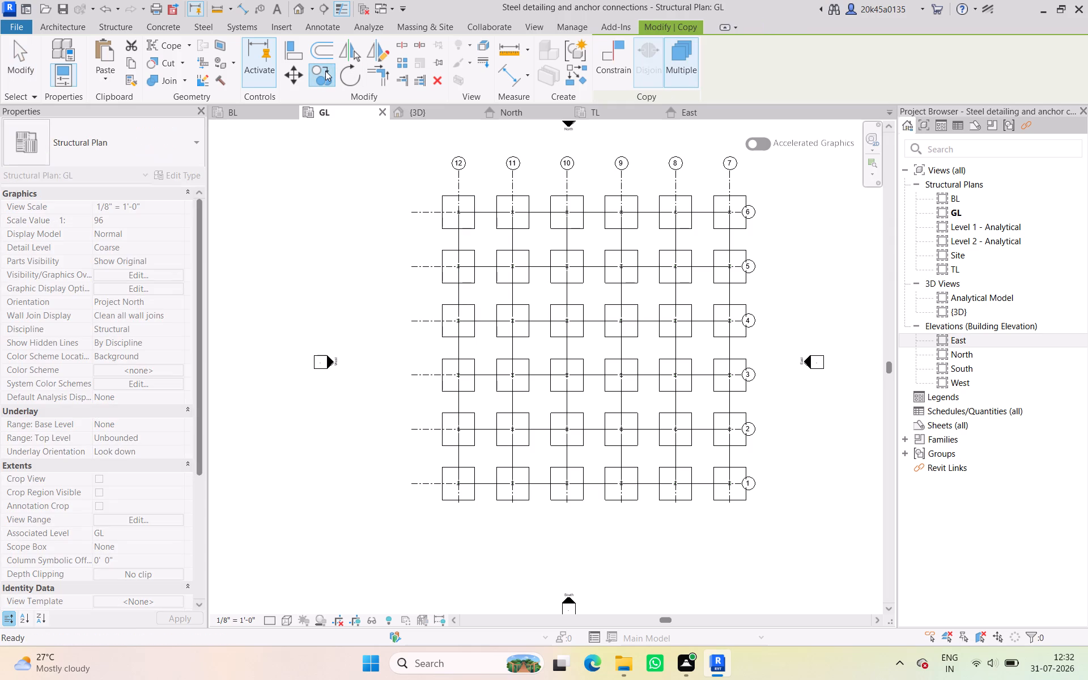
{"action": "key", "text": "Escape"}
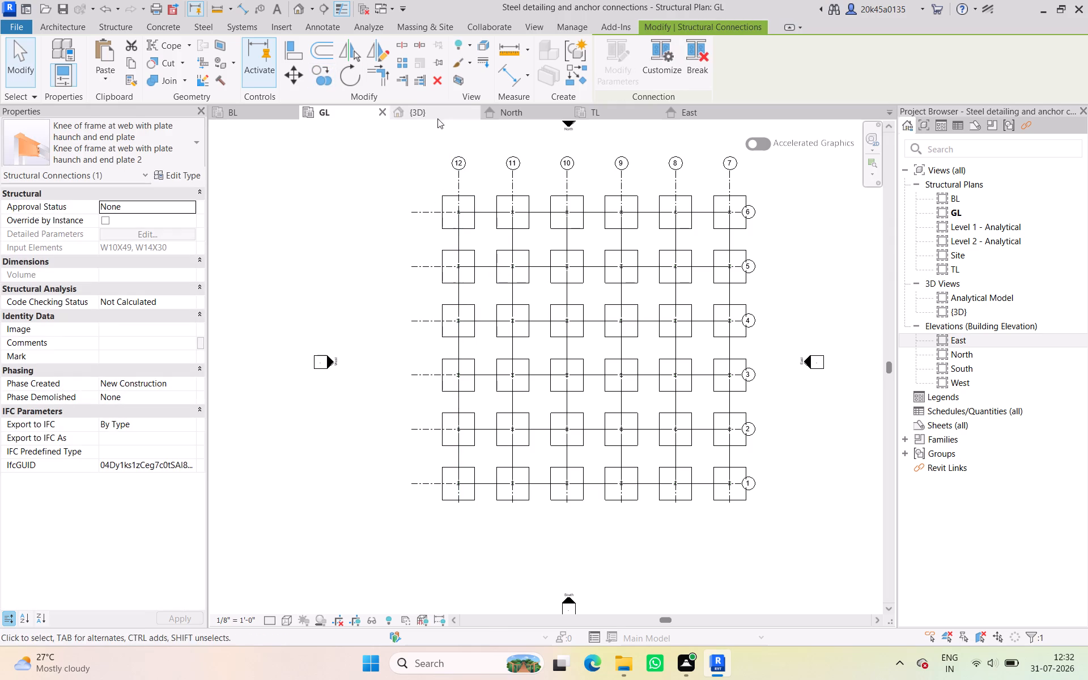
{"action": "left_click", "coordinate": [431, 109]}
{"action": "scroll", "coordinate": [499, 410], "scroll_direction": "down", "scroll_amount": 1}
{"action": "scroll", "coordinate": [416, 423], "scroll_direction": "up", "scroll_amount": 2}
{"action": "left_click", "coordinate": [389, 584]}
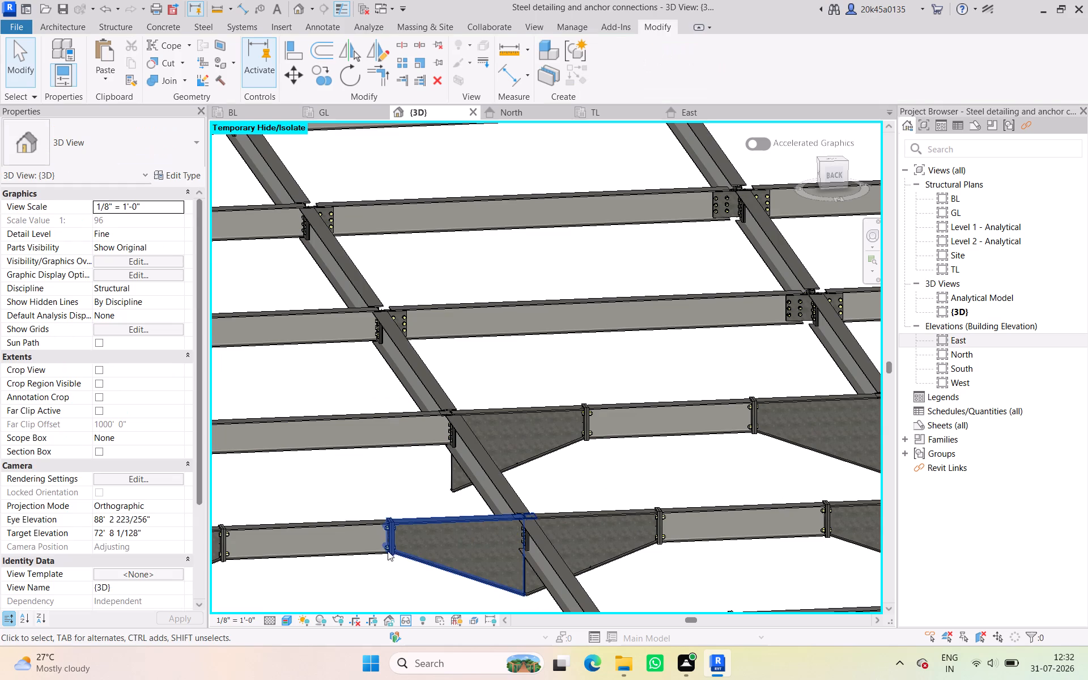
In the TL plan, copy the haunched knee connection at grids 9 and 5 along grid 9 to grids 4, 3, 2 and 1.
{"action": "left_click", "coordinate": [394, 541]}
{"action": "scroll", "coordinate": [433, 511], "scroll_direction": "down", "scroll_amount": 4}
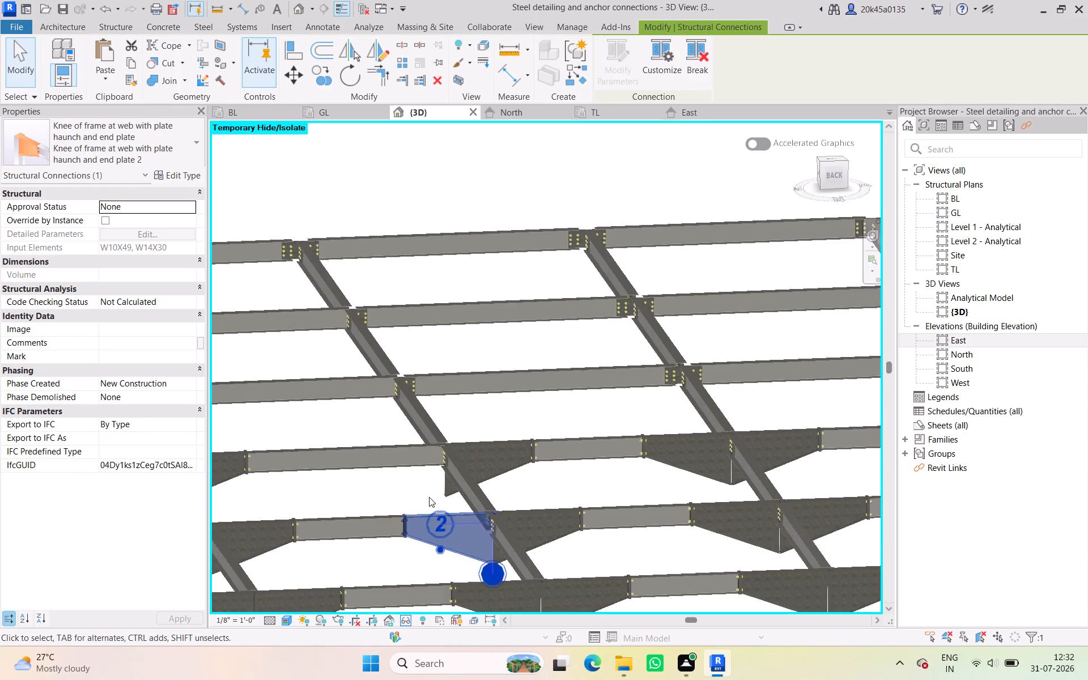
{"action": "scroll", "coordinate": [429, 497], "scroll_direction": "down", "scroll_amount": 5}
{"action": "middle_click_drag", "start_coordinate": [422, 445], "coordinate": [409, 365]}
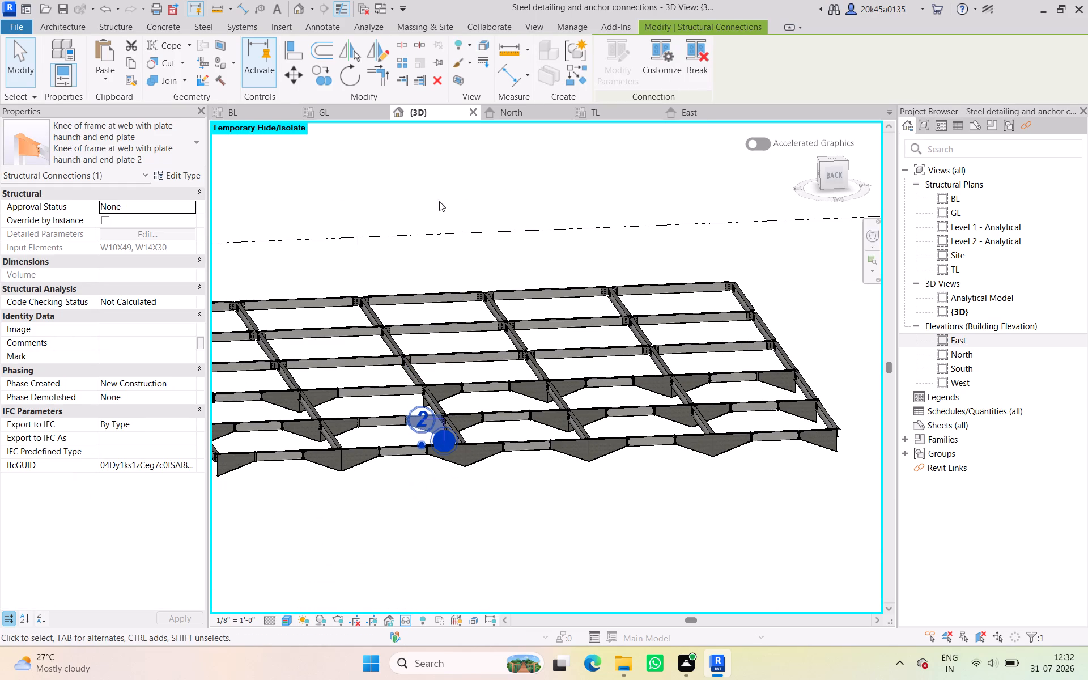
{"action": "left_click", "coordinate": [343, 118]}
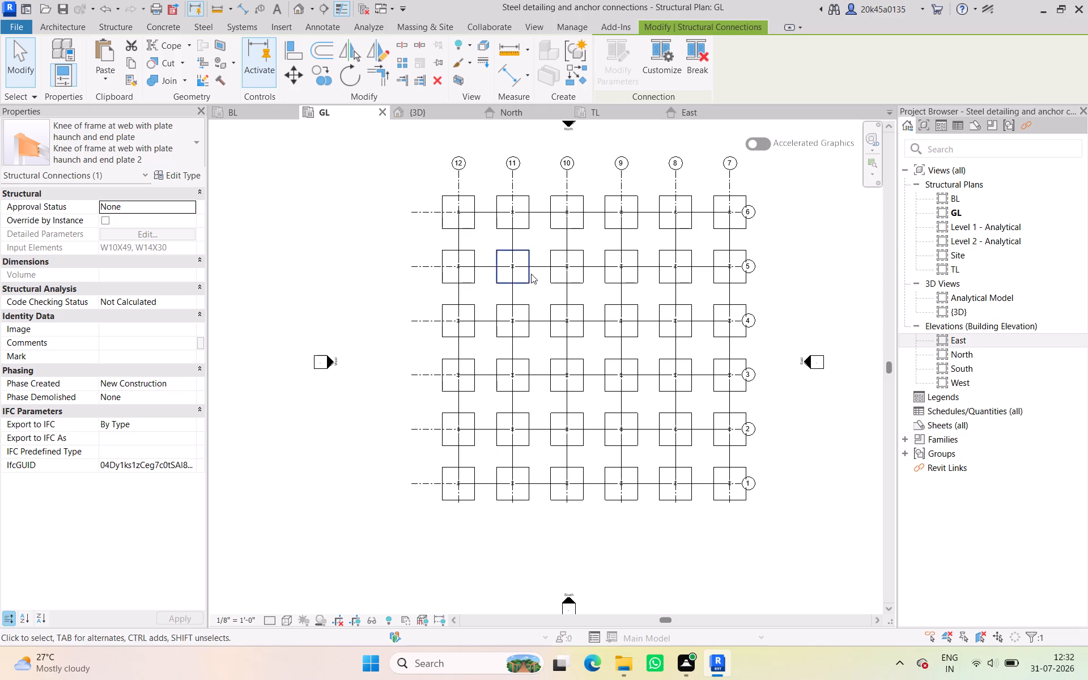
{"action": "left_click", "coordinate": [314, 77]}
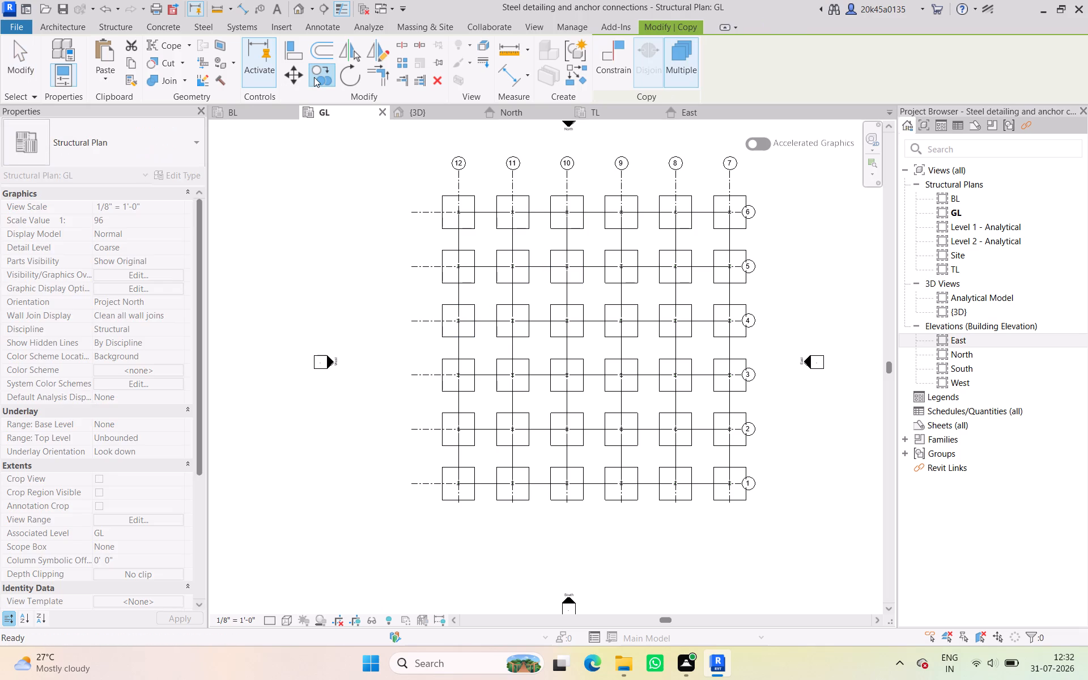
{"action": "key", "text": "Escape"}
{"action": "left_click", "coordinate": [606, 110]}
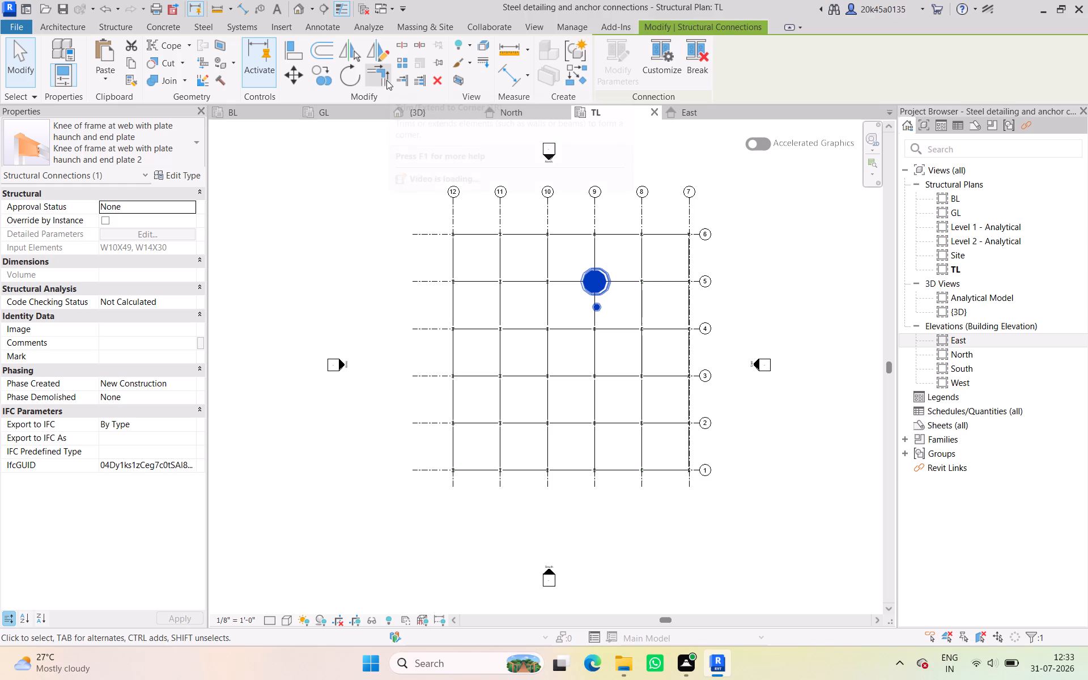
{"action": "left_click", "coordinate": [313, 73]}
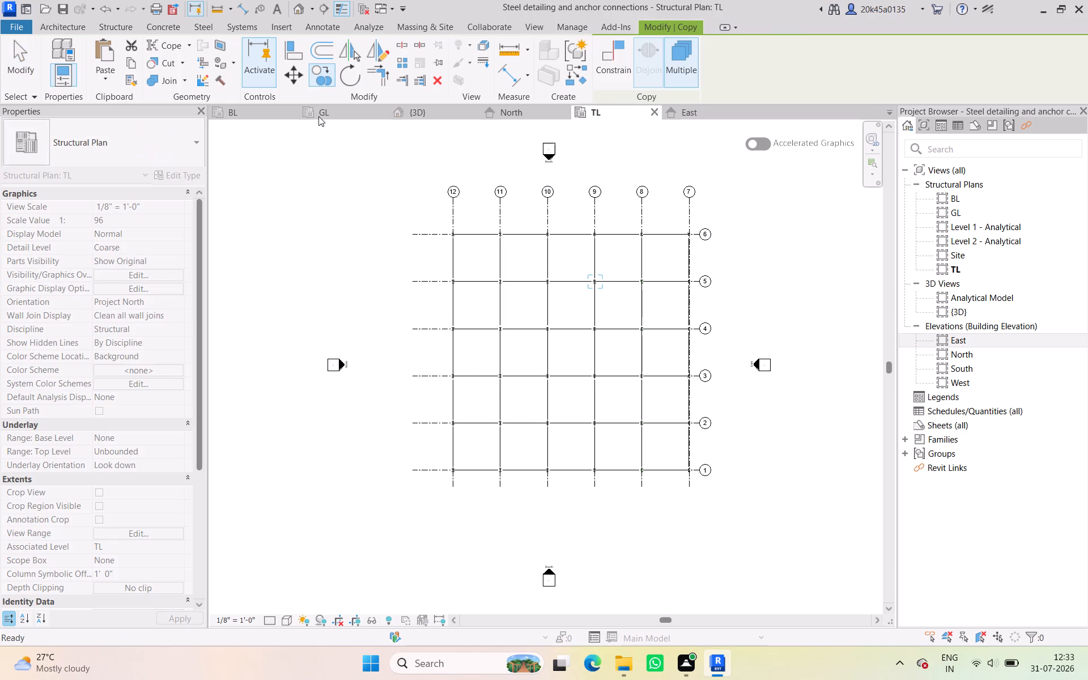
{"action": "left_click", "coordinate": [410, 282]}
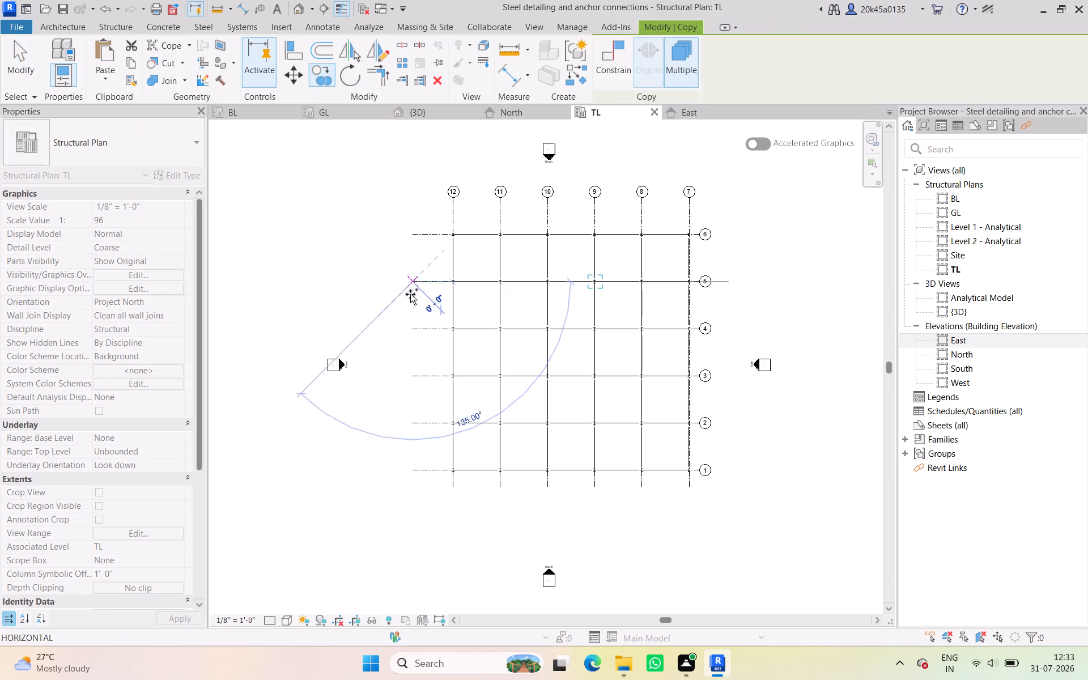
{"action": "left_click", "coordinate": [413, 330]}
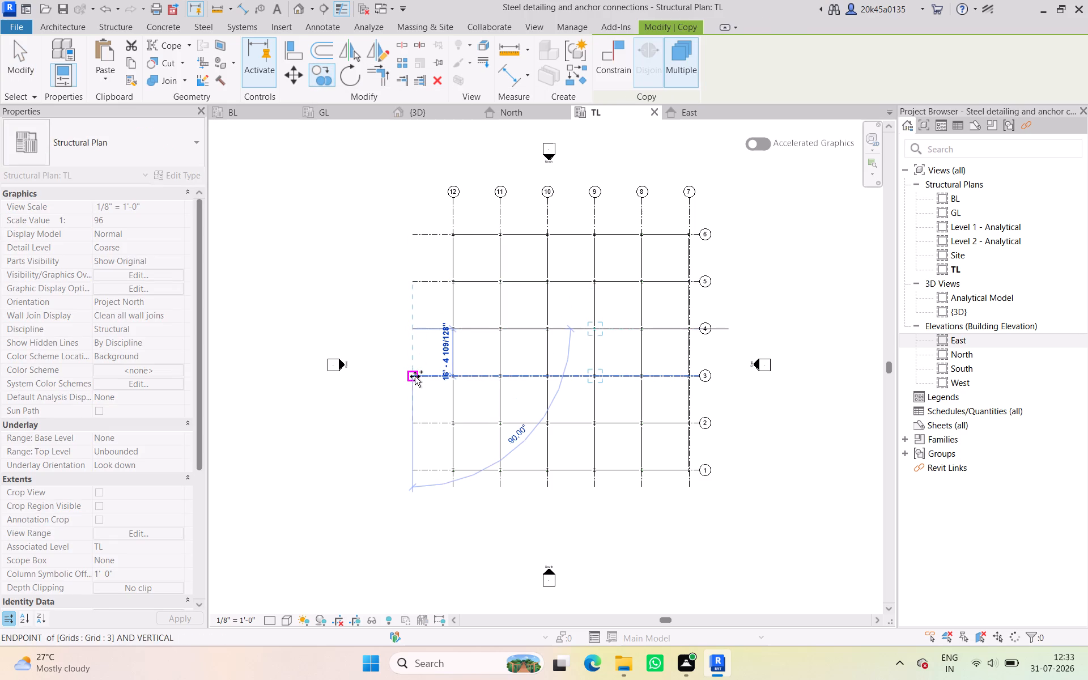
{"action": "left_click", "coordinate": [414, 377]}
{"action": "left_click", "coordinate": [414, 423]}
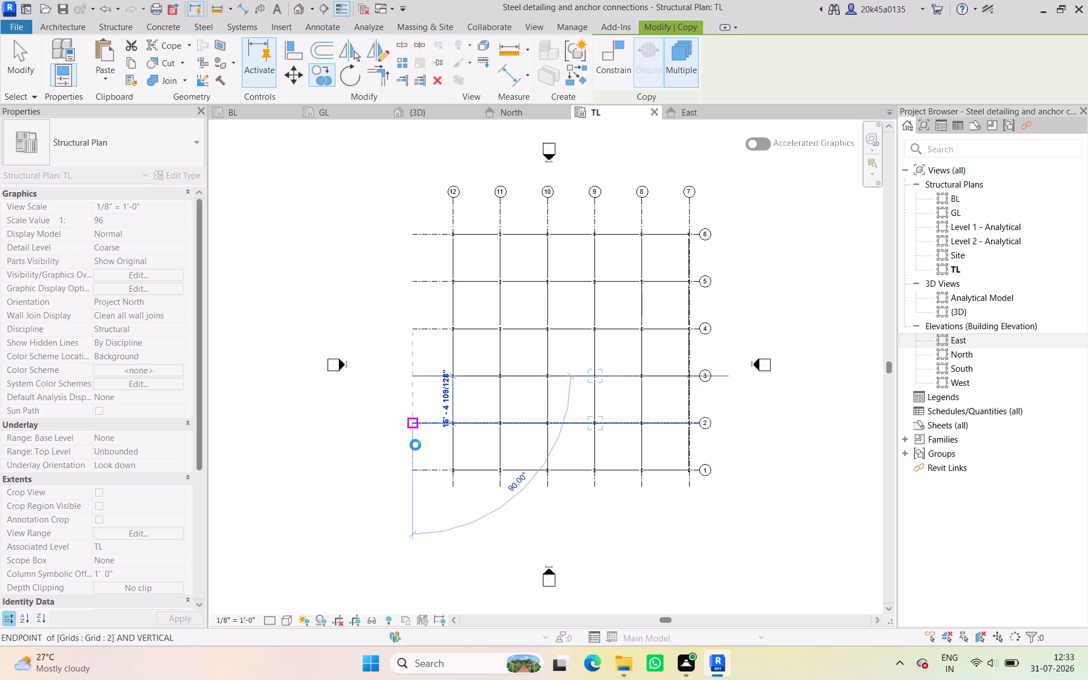
{"action": "left_click", "coordinate": [414, 469]}
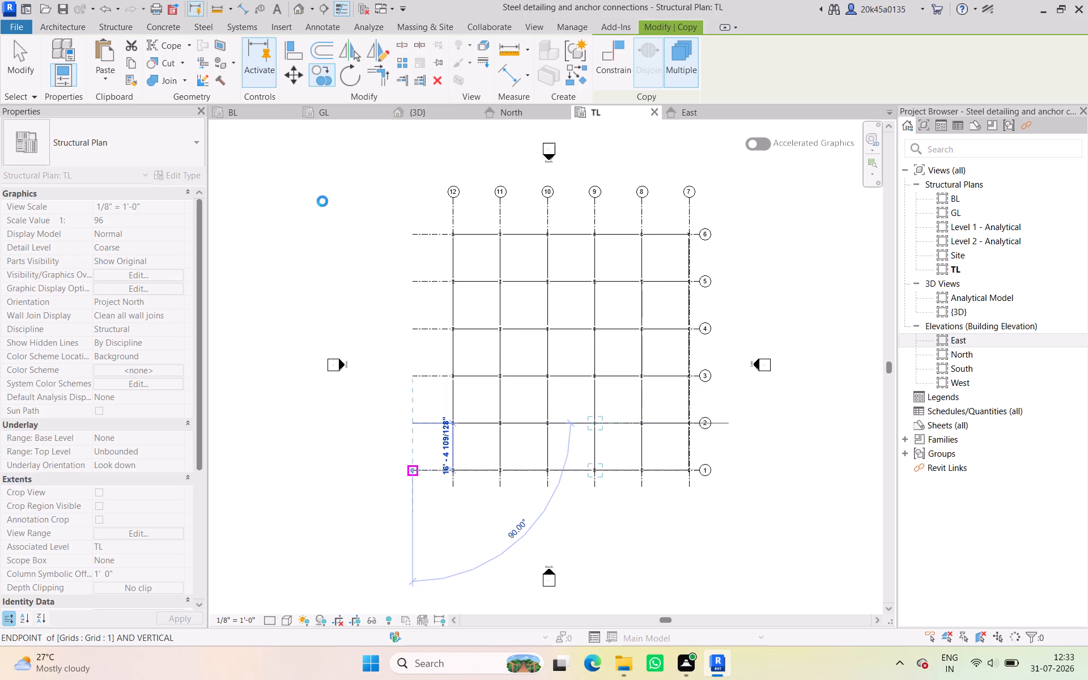
{"action": "key", "text": "Escape"}
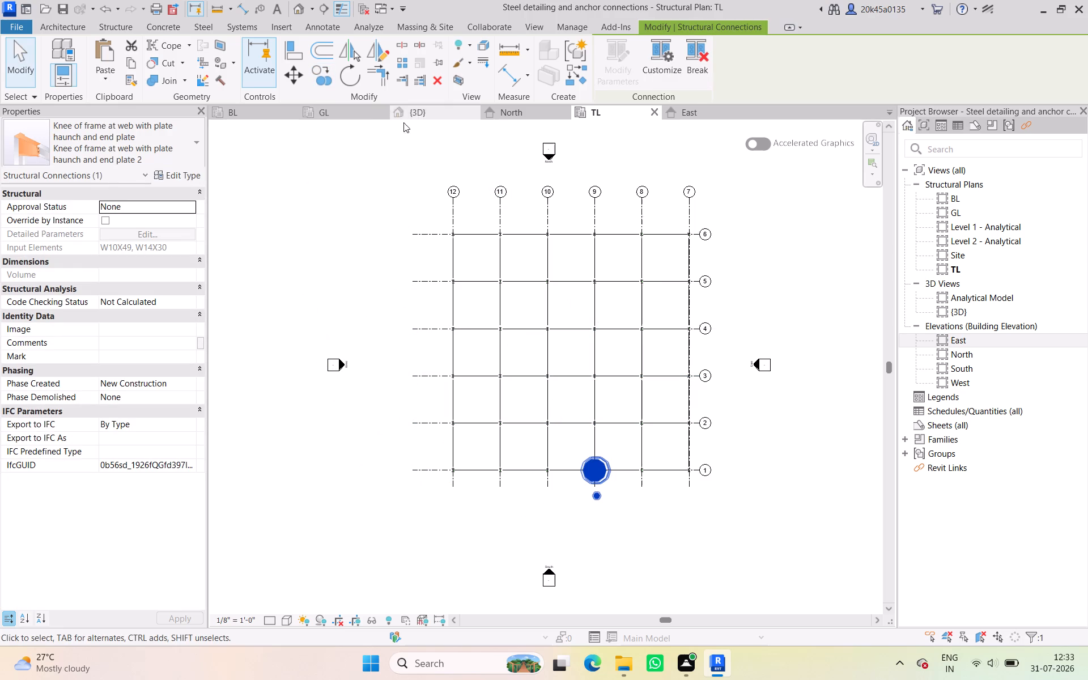
Examine the copied haunched knee connections along grid 9 in the 3D view.
{"action": "left_click", "coordinate": [419, 114]}
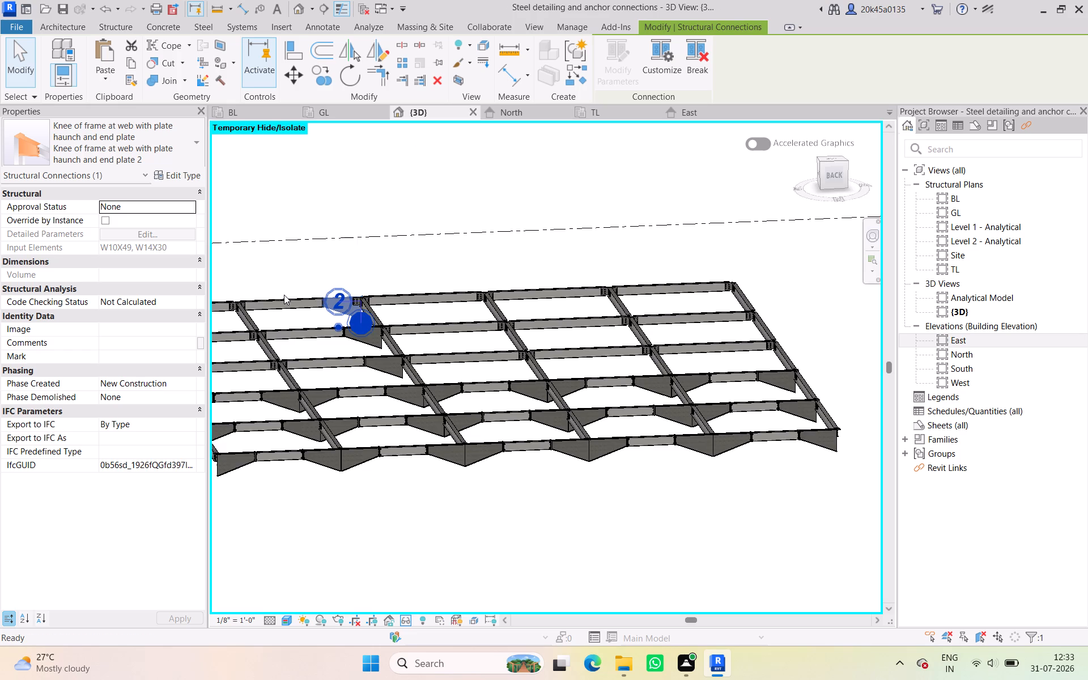
{"action": "left_click", "coordinate": [385, 246]}
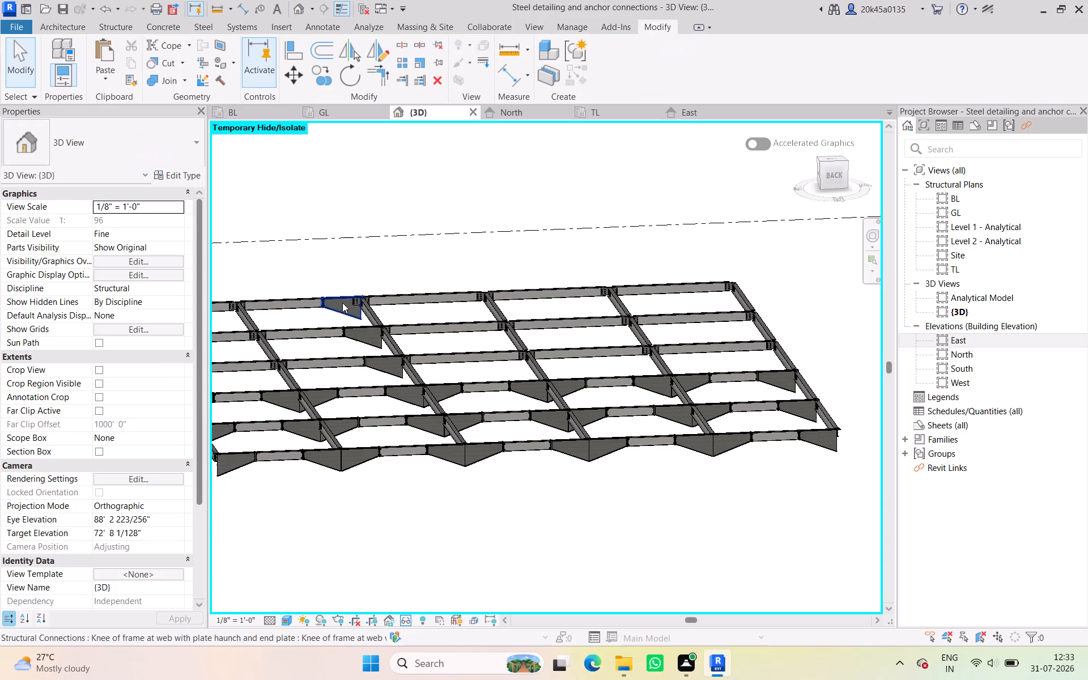
{"action": "scroll", "coordinate": [348, 301], "scroll_direction": "up", "scroll_amount": 8}
{"action": "scroll", "coordinate": [382, 282], "scroll_direction": "down", "scroll_amount": 1}
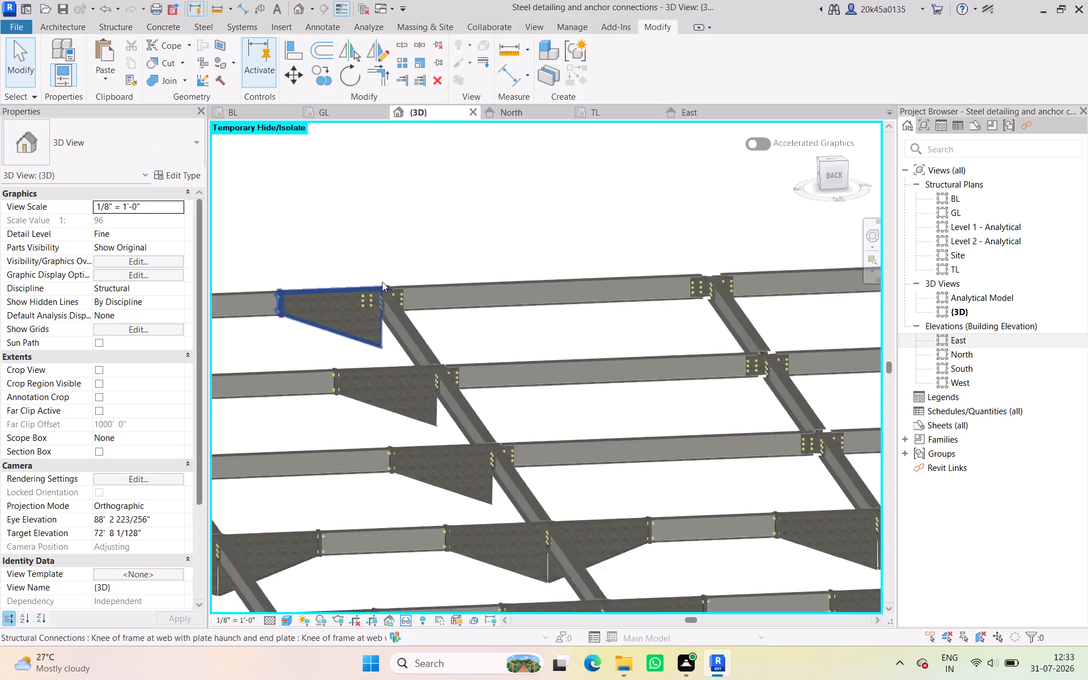
{"action": "scroll", "coordinate": [382, 282], "scroll_direction": "down", "scroll_amount": 2}
{"action": "middle_click_drag", "start_coordinate": [383, 282], "coordinate": [400, 315]}
{"action": "scroll", "coordinate": [411, 322], "scroll_direction": "down", "scroll_amount": 3}
{"action": "middle_click_drag", "start_coordinate": [408, 320], "coordinate": [394, 291]}
{"action": "scroll", "coordinate": [392, 295], "scroll_direction": "up", "scroll_amount": 1}
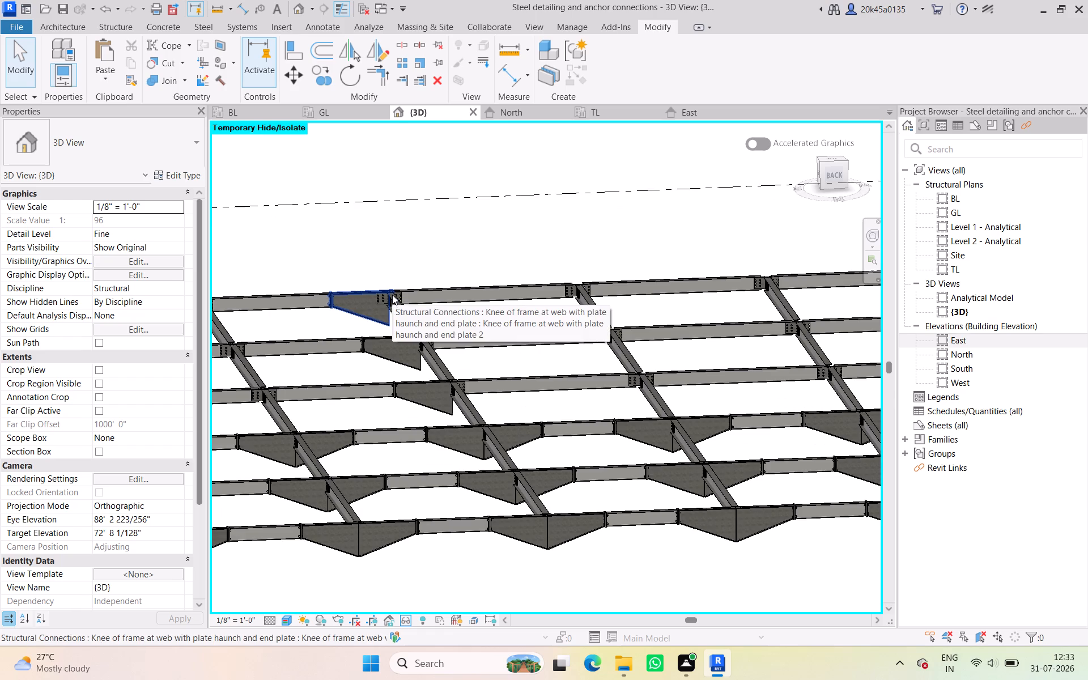
Delete the copied haunched knee connection where grid 9 meets the outermost beam row on grid 1.
{"action": "scroll", "coordinate": [427, 301], "scroll_direction": "up", "scroll_amount": 4}
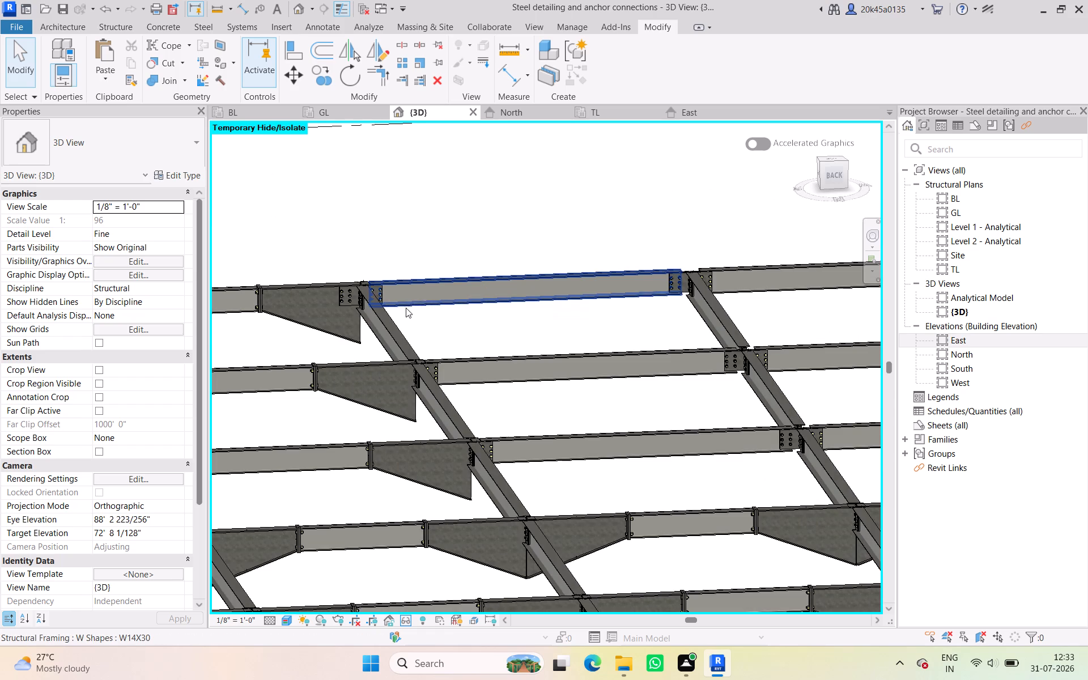
{"action": "scroll", "coordinate": [349, 302], "scroll_direction": "up", "scroll_amount": 3}
{"action": "middle_click_drag", "start_coordinate": [356, 310], "coordinate": [384, 363]}
{"action": "scroll", "coordinate": [389, 343], "scroll_direction": "up", "scroll_amount": 4}
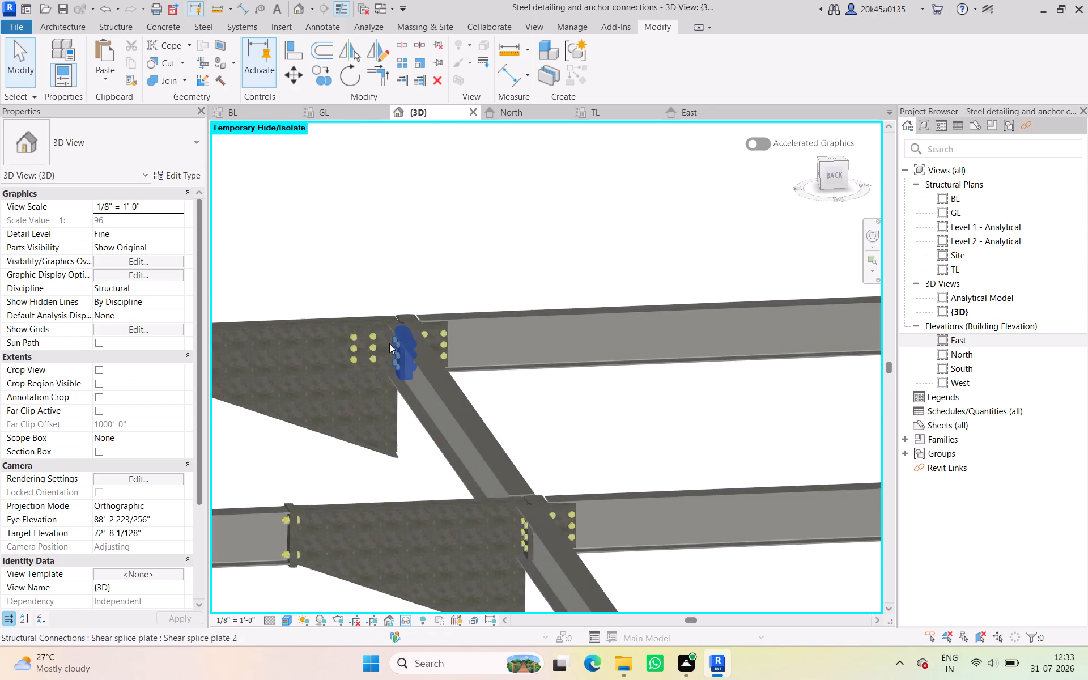
{"action": "left_click", "coordinate": [355, 321]}
{"action": "key", "text": "Delete"}
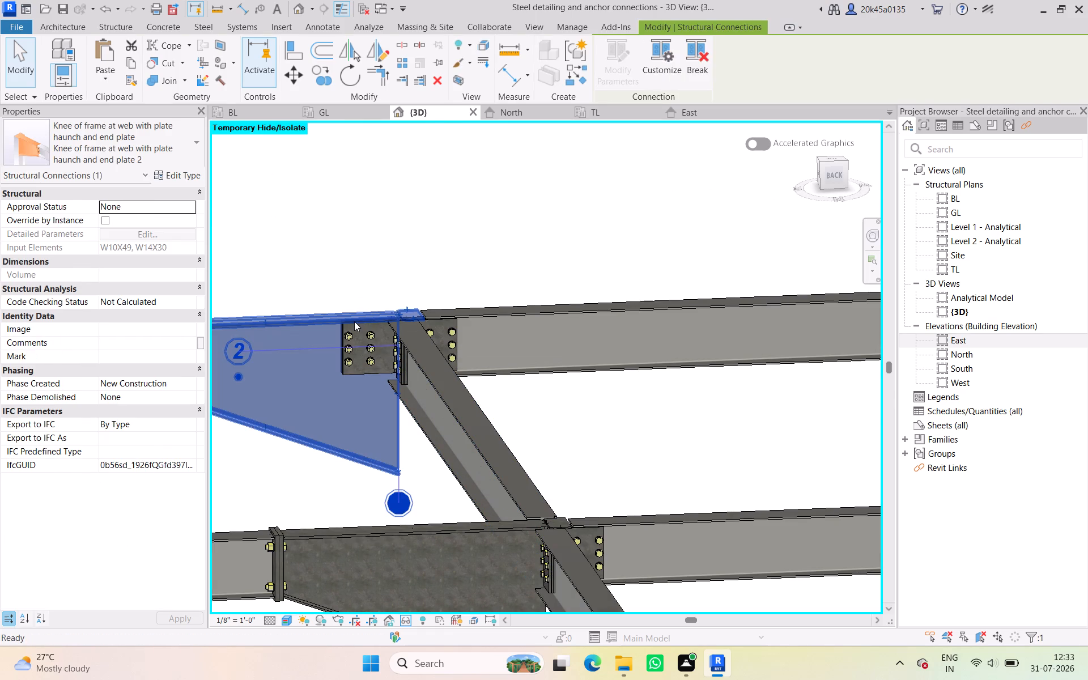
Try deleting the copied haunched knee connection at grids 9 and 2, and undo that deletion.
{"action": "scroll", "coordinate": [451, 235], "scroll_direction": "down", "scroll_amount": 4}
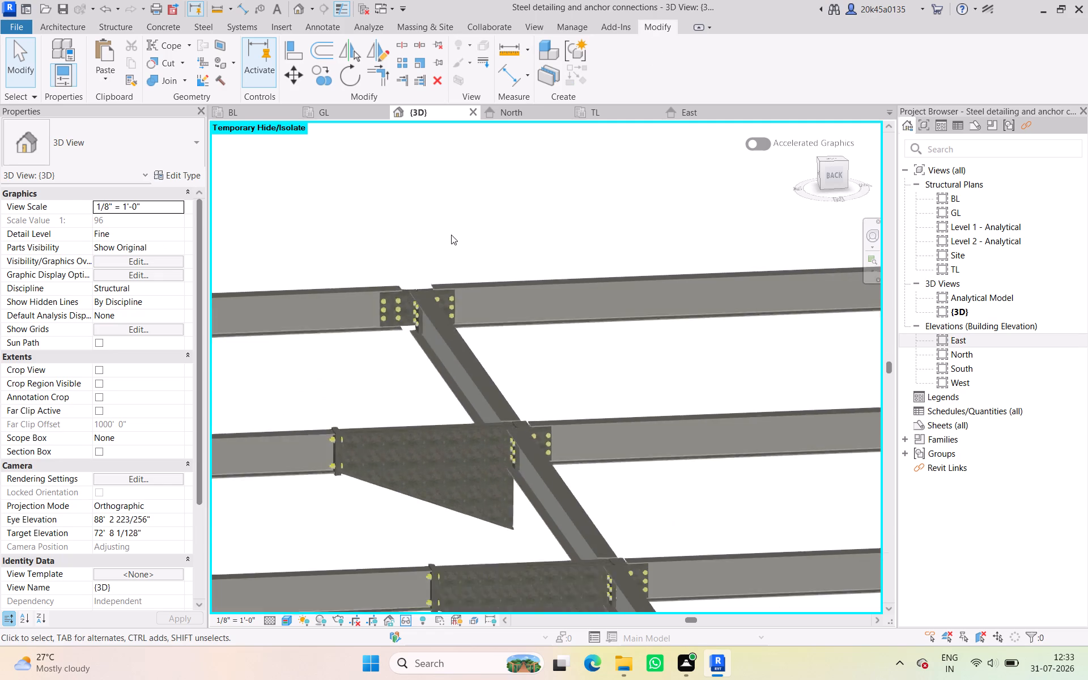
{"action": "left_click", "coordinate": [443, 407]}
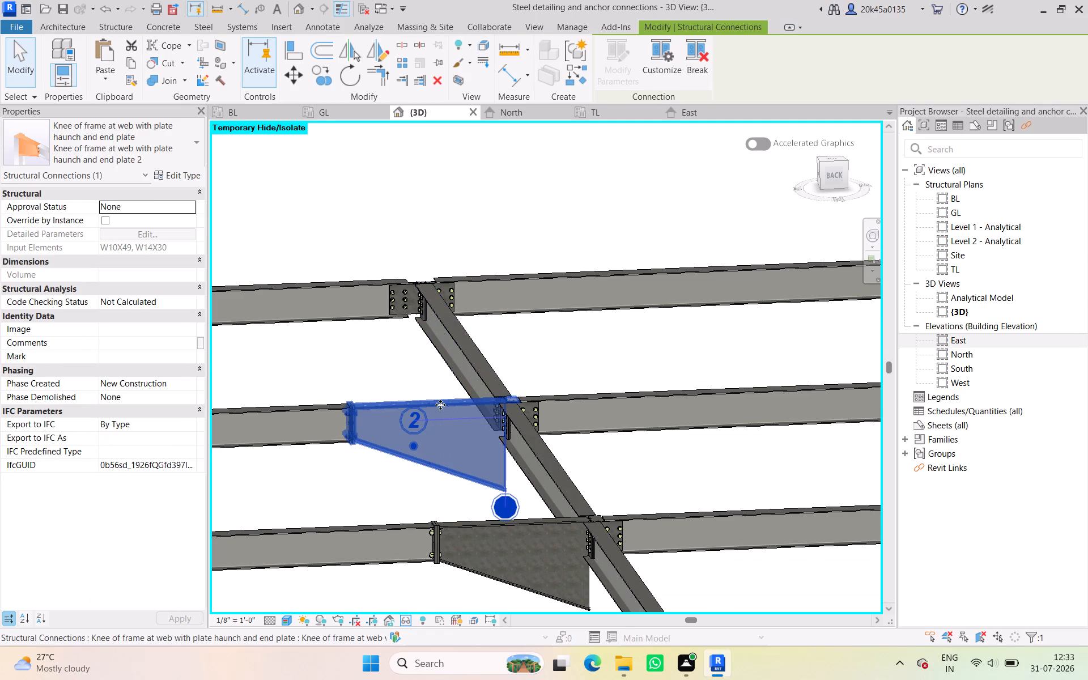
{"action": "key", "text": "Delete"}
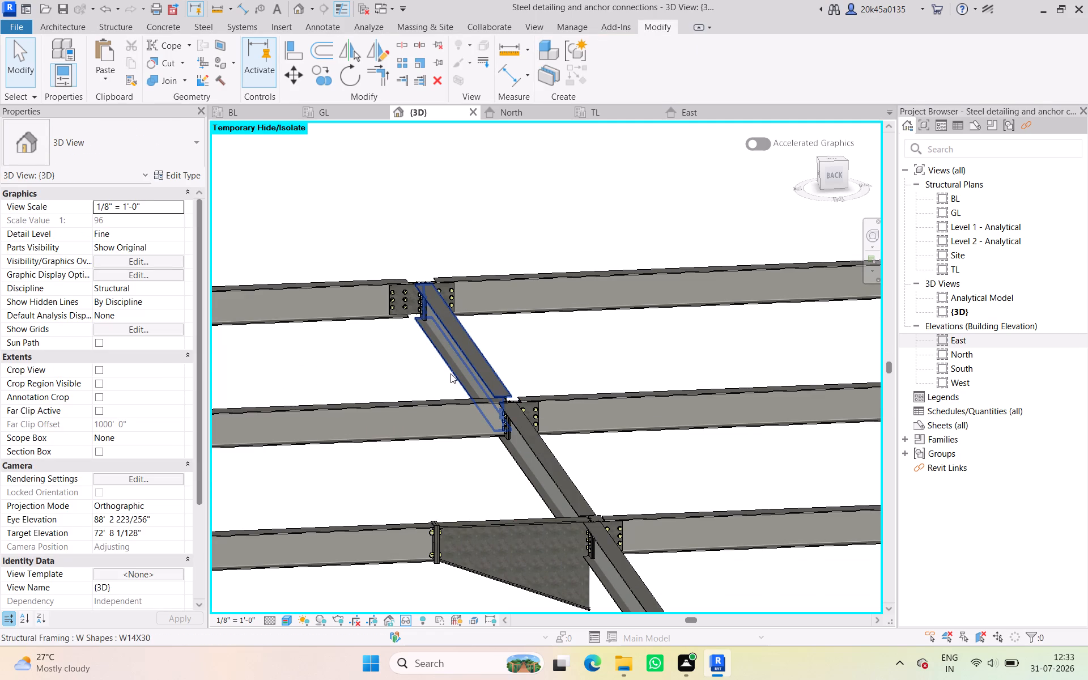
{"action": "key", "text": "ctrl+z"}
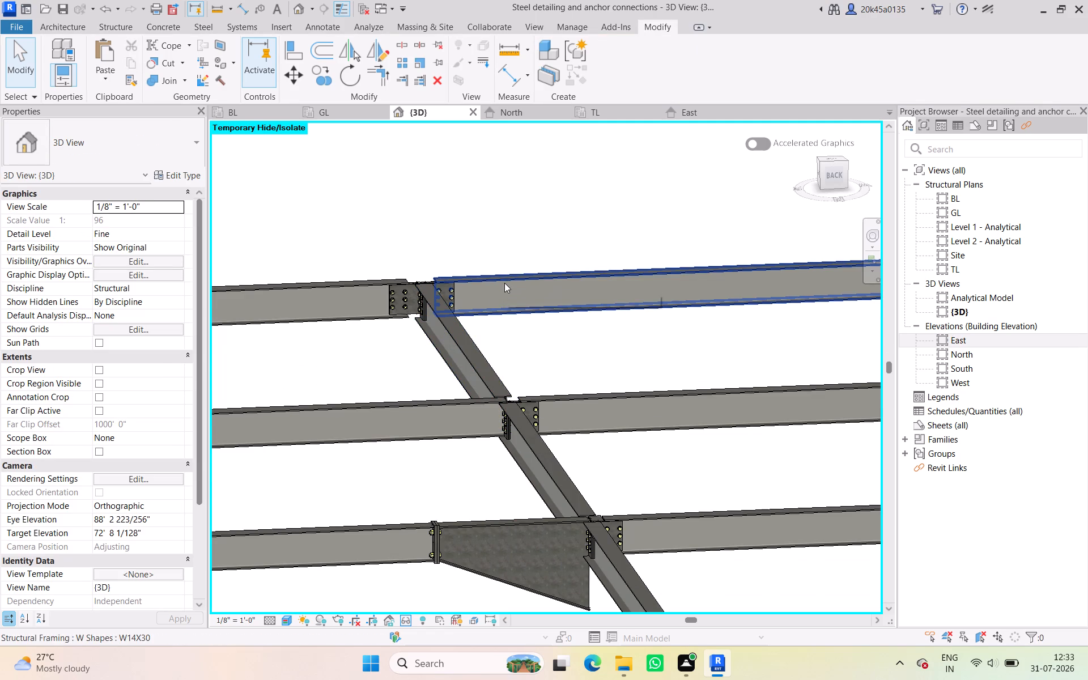
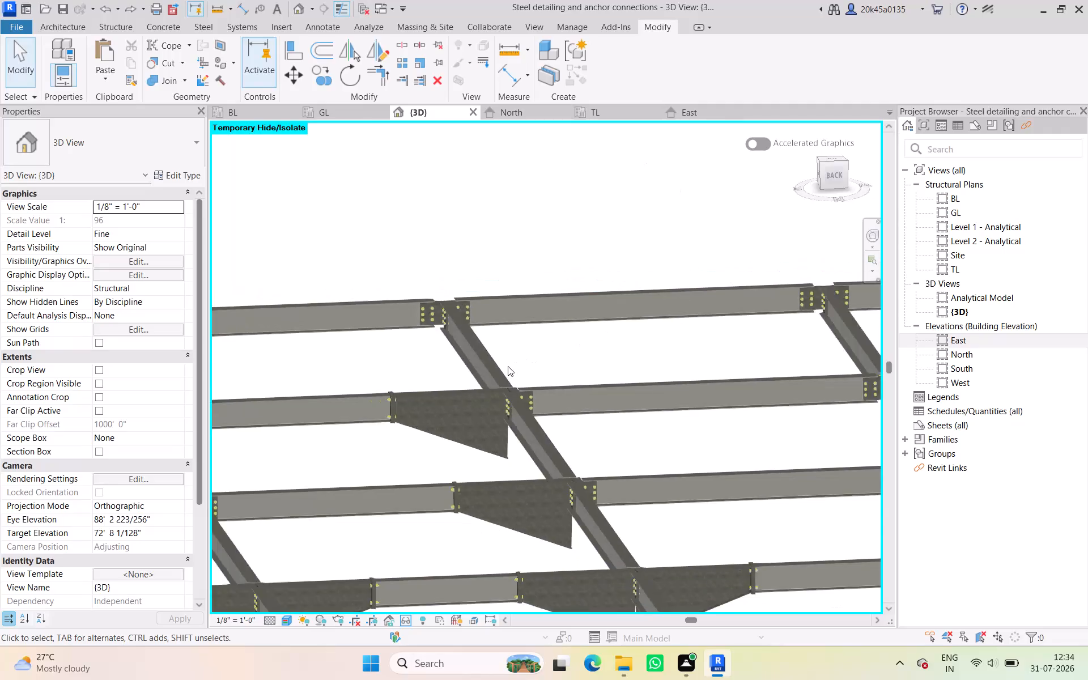
Change all remaining shear splice plates on the three outermost top-level beam rows to type Knee of frame at web with plate haunch and end plate 2.
{"action": "middle_click_drag", "start_coordinate": [511, 356], "coordinate": [474, 246]}
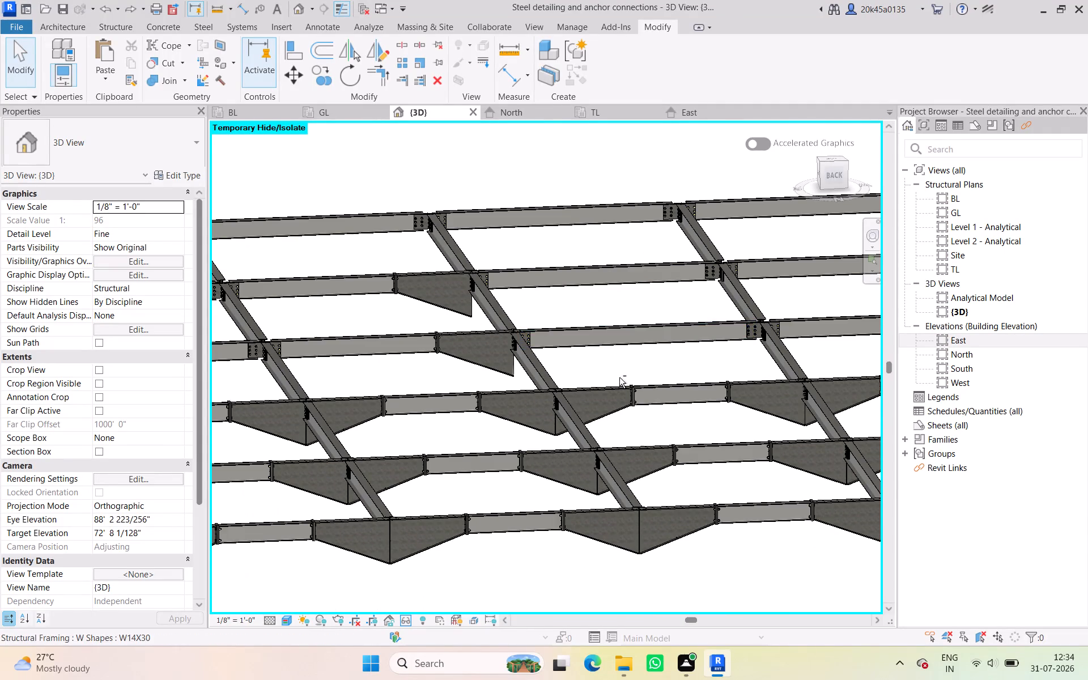
{"action": "middle_click_drag", "start_coordinate": [619, 379], "coordinate": [562, 388], "text": "shift"}
{"action": "scroll", "coordinate": [606, 347], "scroll_direction": "down", "scroll_amount": 2}
{"action": "middle_click_drag", "start_coordinate": [641, 335], "coordinate": [552, 390]}
{"action": "scroll", "coordinate": [552, 384], "scroll_direction": "up", "scroll_amount": 6}
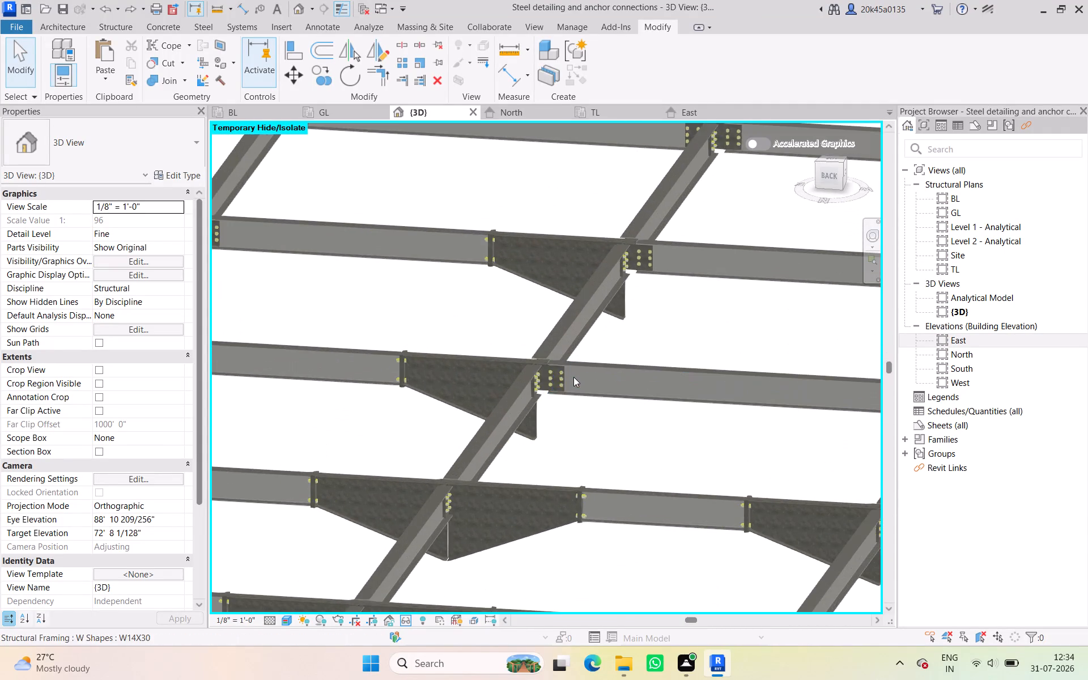
{"action": "left_click", "coordinate": [558, 379], "text": "ctrl"}
{"action": "middle_click_drag", "start_coordinate": [647, 411], "coordinate": [380, 387]}
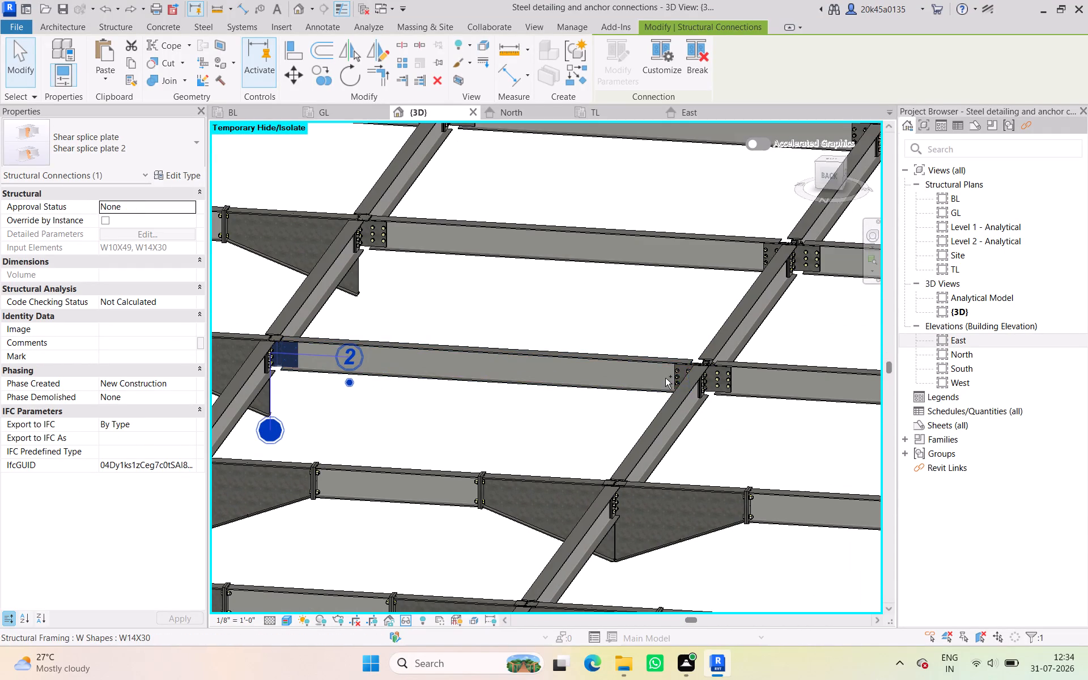
{"action": "left_click", "coordinate": [676, 375], "text": "ctrl"}
{"action": "left_click", "coordinate": [729, 376], "text": "ctrl"}
{"action": "middle_click_drag", "start_coordinate": [739, 407], "coordinate": [344, 406]}
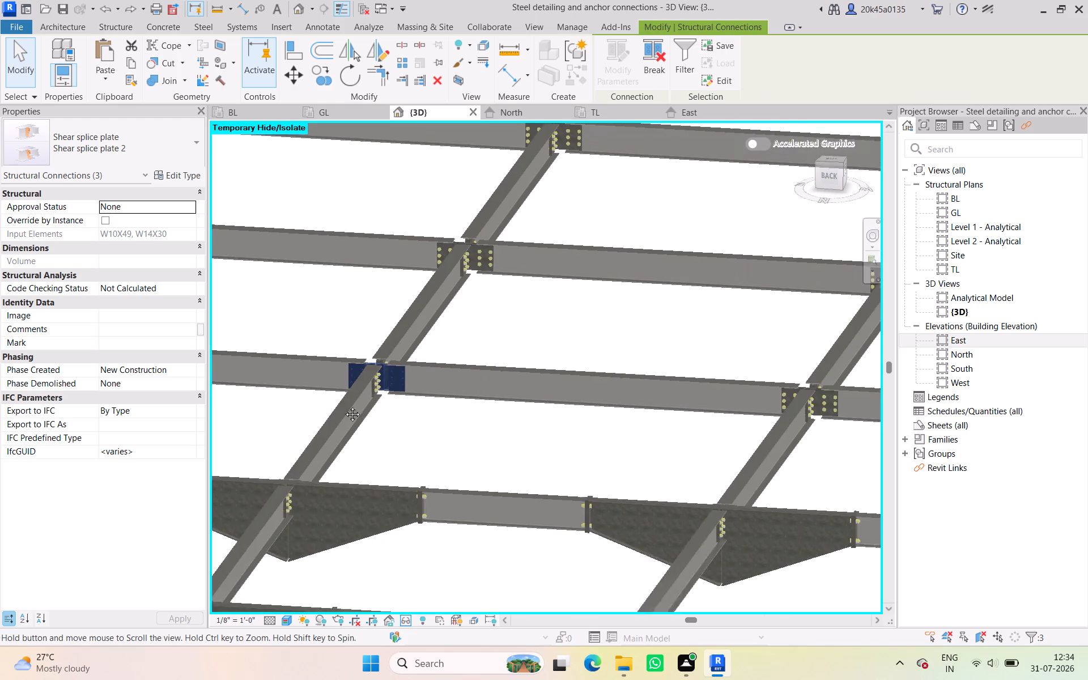
{"action": "middle_click_drag", "start_coordinate": [344, 406], "coordinate": [235, 399]}
{"action": "left_click", "coordinate": [603, 390], "text": "ctrl"}
{"action": "left_click", "coordinate": [653, 398], "text": "ctrl"}
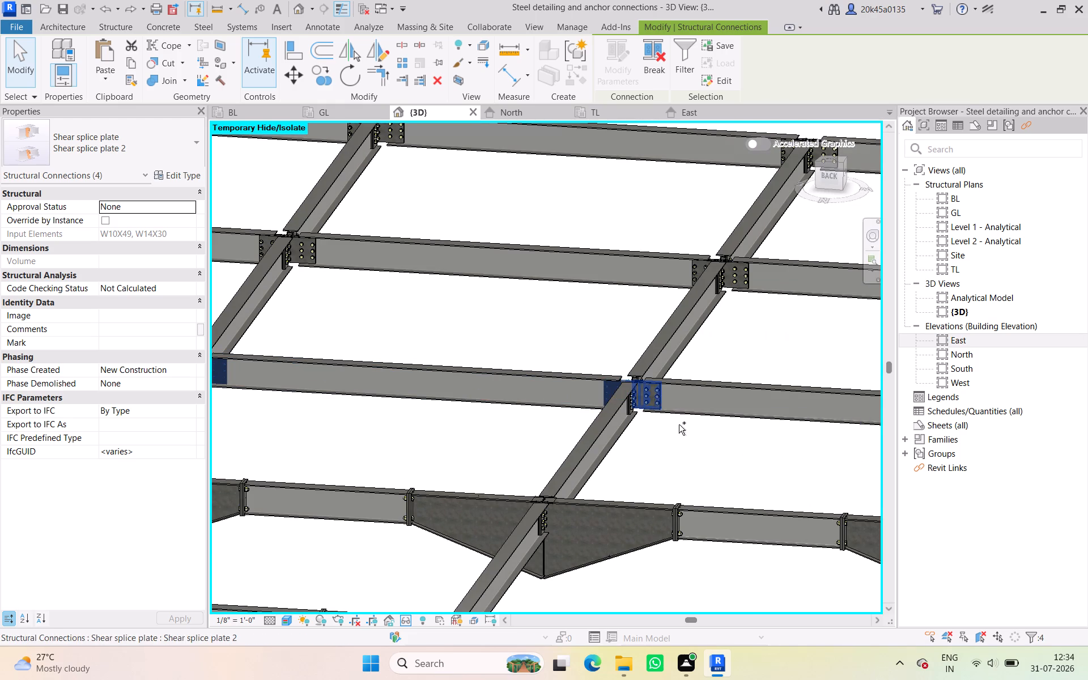
{"action": "middle_click_drag", "start_coordinate": [684, 437], "coordinate": [237, 397]}
{"action": "left_click", "coordinate": [596, 379], "text": "ctrl"}
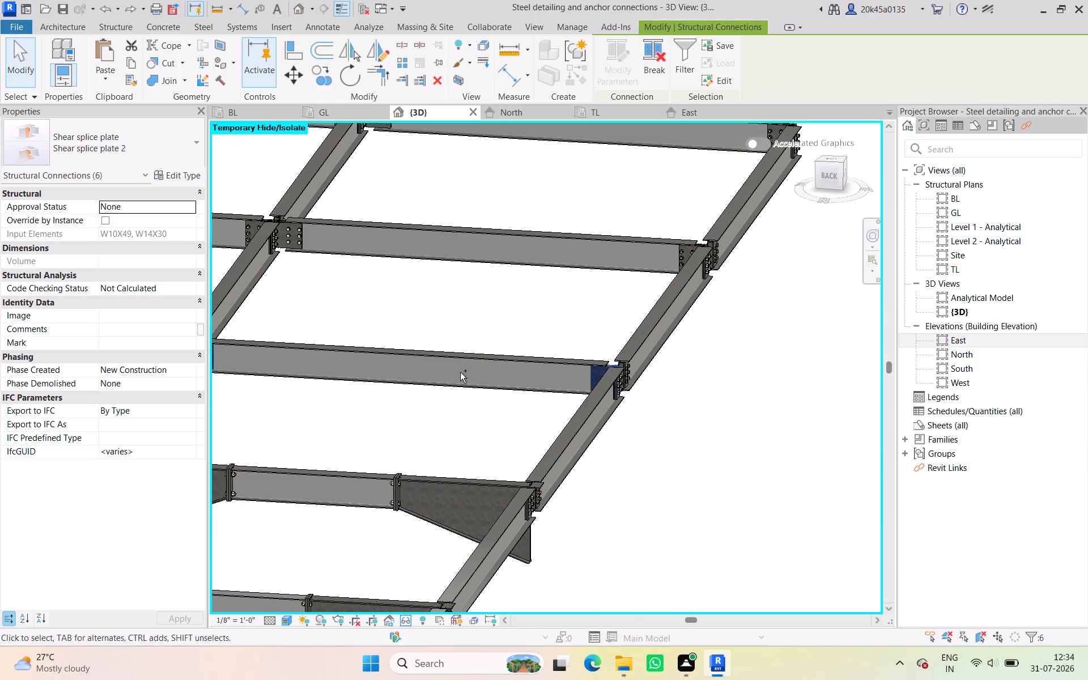
{"action": "middle_click_drag", "start_coordinate": [449, 373], "coordinate": [938, 454]}
{"action": "middle_click_drag", "start_coordinate": [377, 382], "coordinate": [1006, 465]}
{"action": "middle_click_drag", "start_coordinate": [503, 406], "coordinate": [966, 451]}
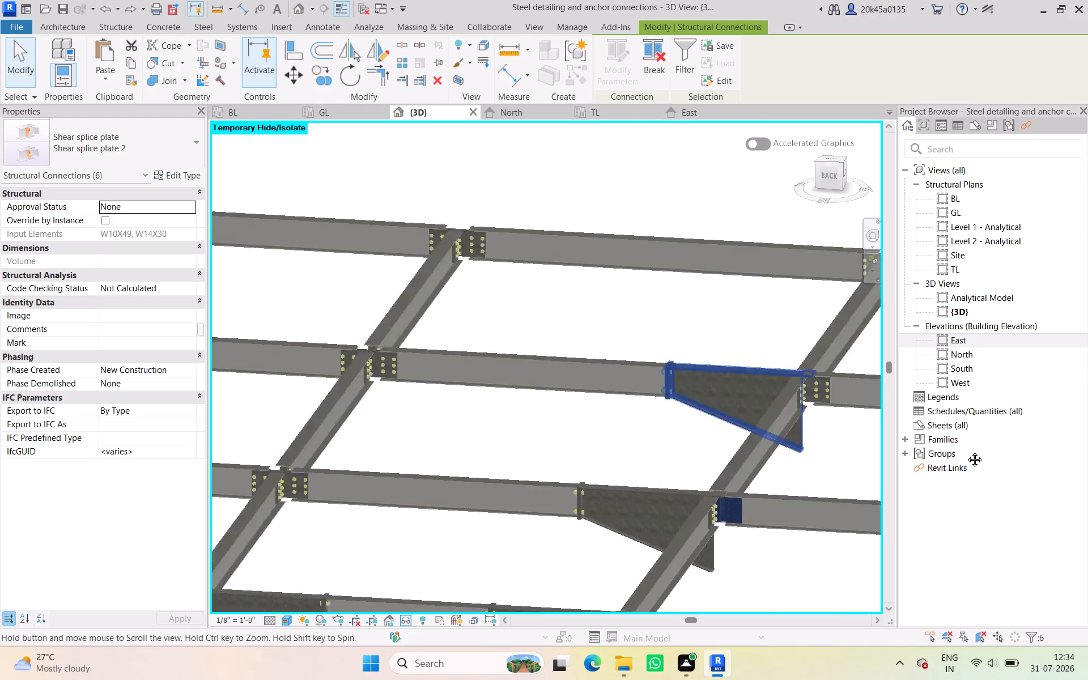
{"action": "middle_click_drag", "start_coordinate": [966, 451], "coordinate": [1087, 452]}
{"action": "middle_click_drag", "start_coordinate": [490, 419], "coordinate": [634, 428]}
{"action": "left_click", "coordinate": [751, 512], "text": "ctrl"}
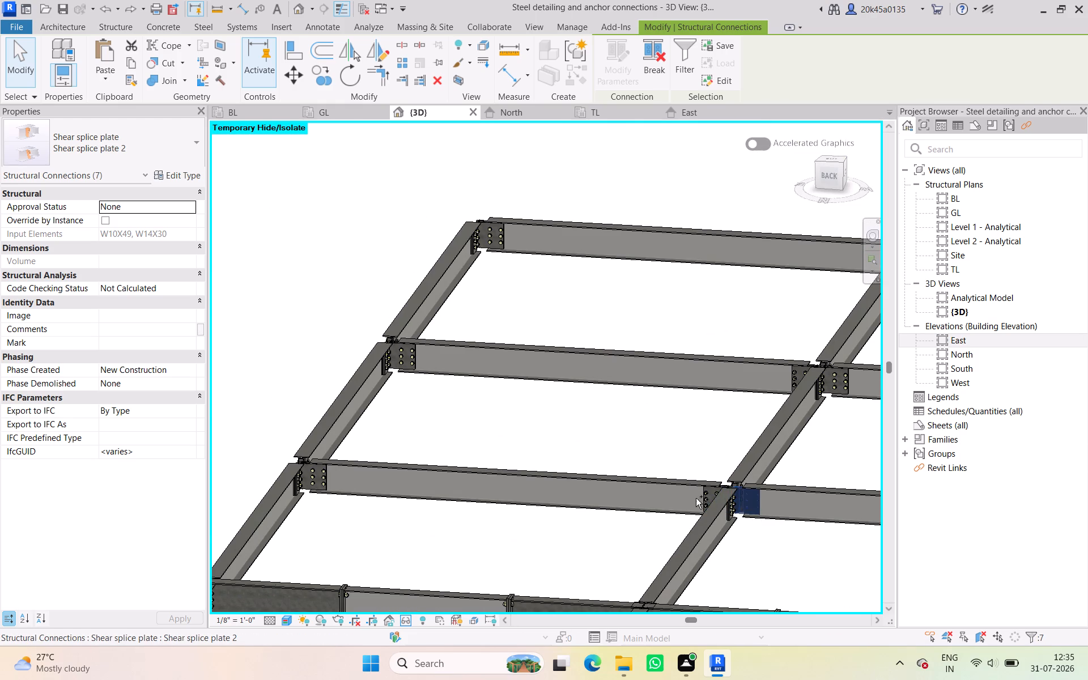
{"action": "left_click", "coordinate": [709, 491], "text": "ctrl"}
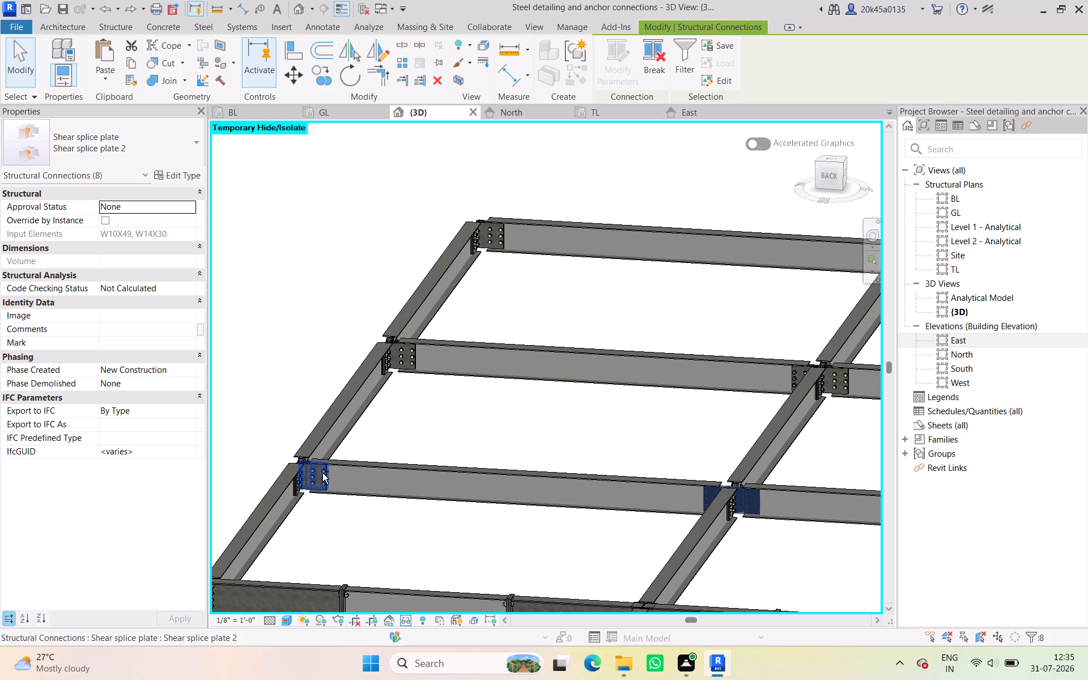
{"action": "left_click", "coordinate": [322, 473], "text": "ctrl"}
{"action": "left_click", "coordinate": [409, 356], "text": "ctrl"}
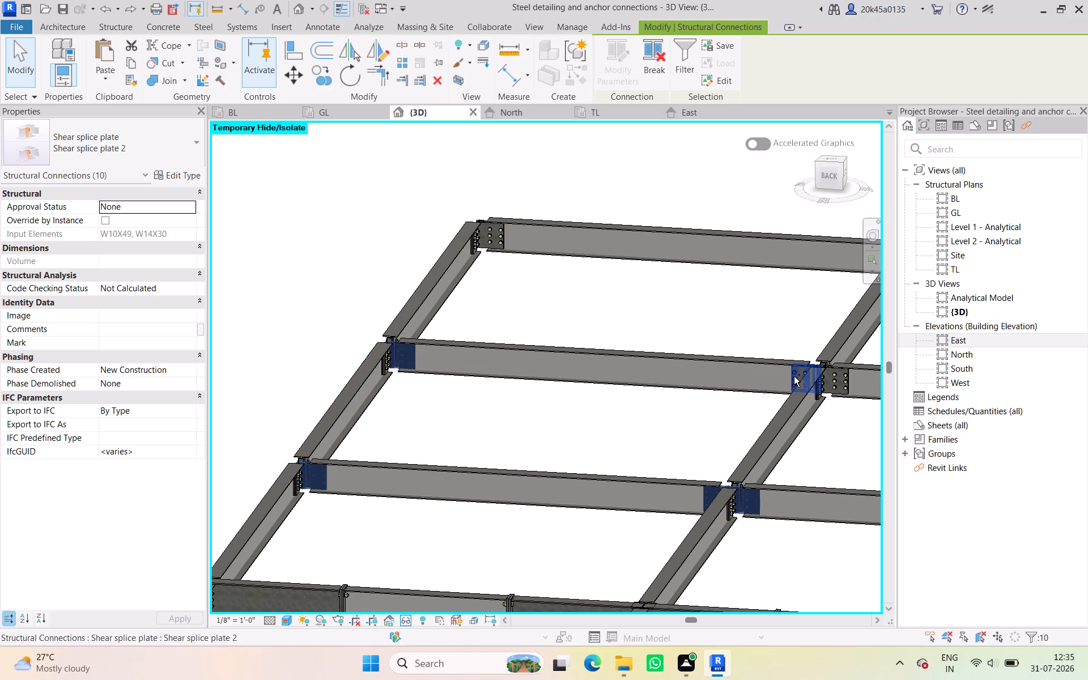
{"action": "left_click", "coordinate": [794, 376], "text": "ctrl"}
{"action": "left_click", "coordinate": [839, 379], "text": "ctrl"}
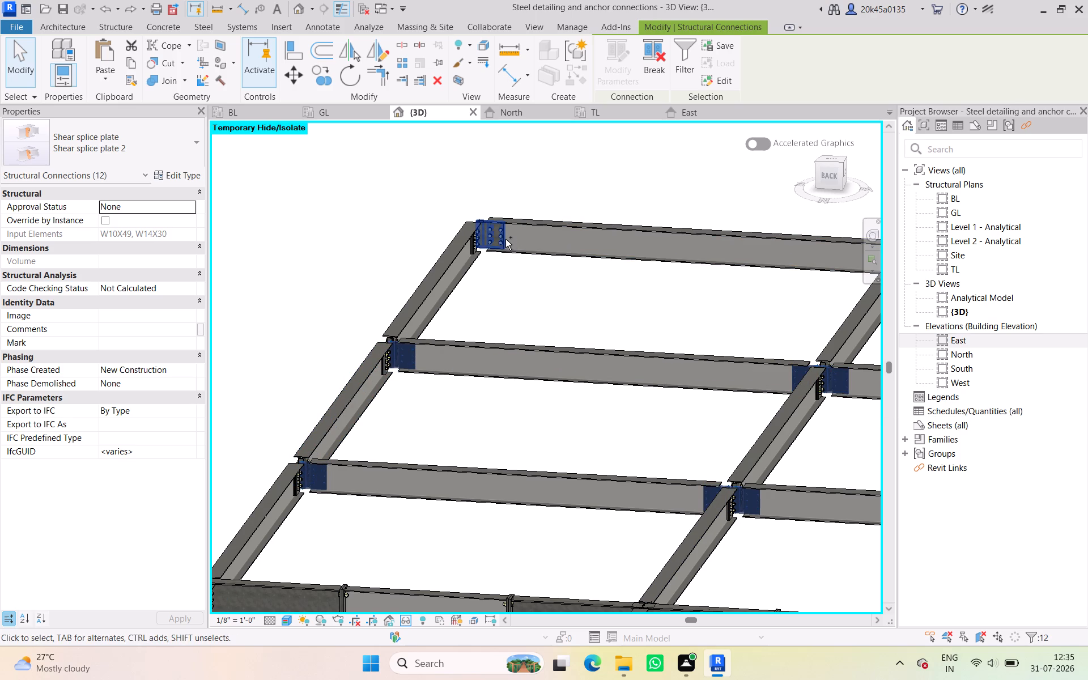
{"action": "left_click", "coordinate": [502, 239], "text": "ctrl"}
{"action": "middle_click_drag", "start_coordinate": [627, 315], "coordinate": [274, 345]}
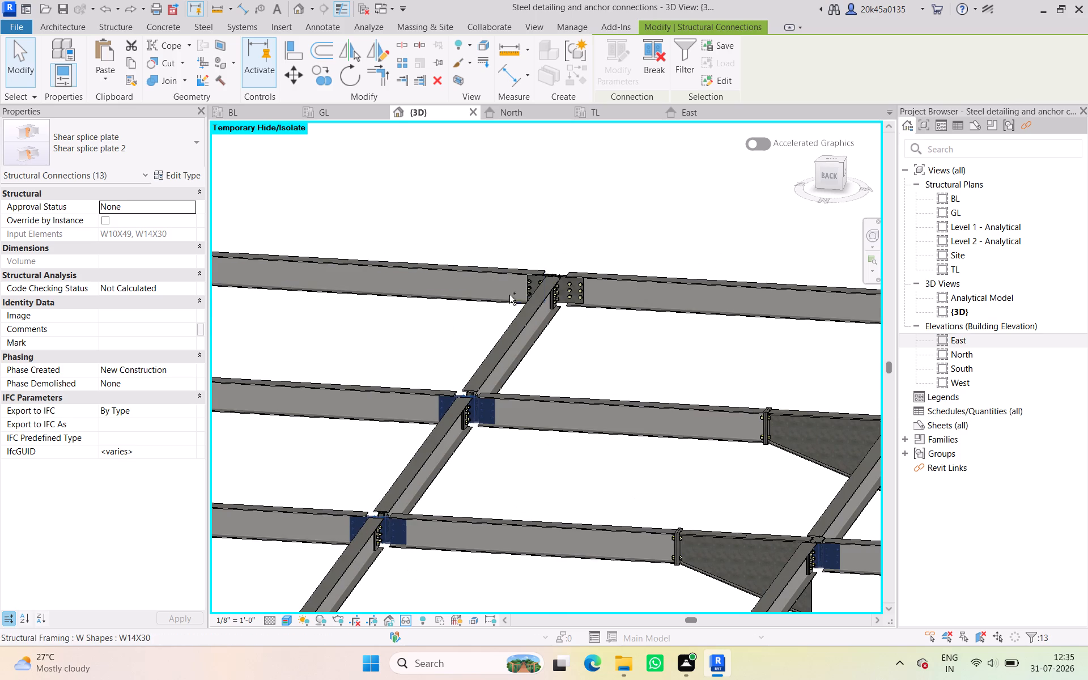
{"action": "left_click", "coordinate": [524, 286], "text": "ctrl"}
{"action": "left_click", "coordinate": [584, 286], "text": "ctrl"}
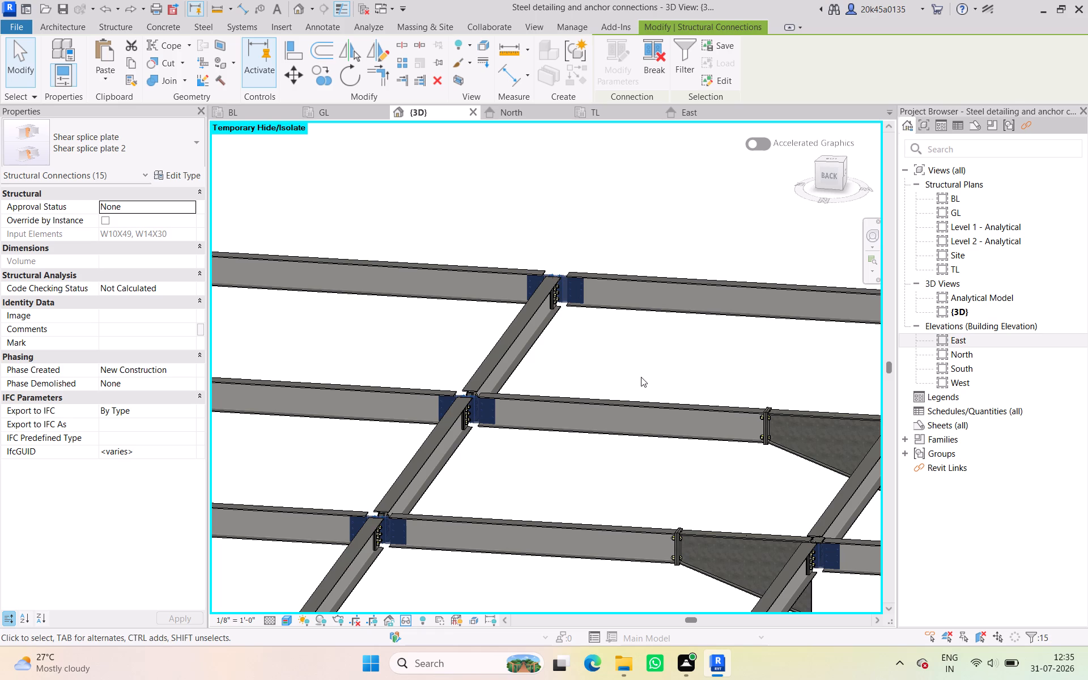
{"action": "scroll", "coordinate": [641, 377], "scroll_direction": "down", "scroll_amount": 5}
{"action": "middle_click_drag", "start_coordinate": [642, 378], "coordinate": [554, 397]}
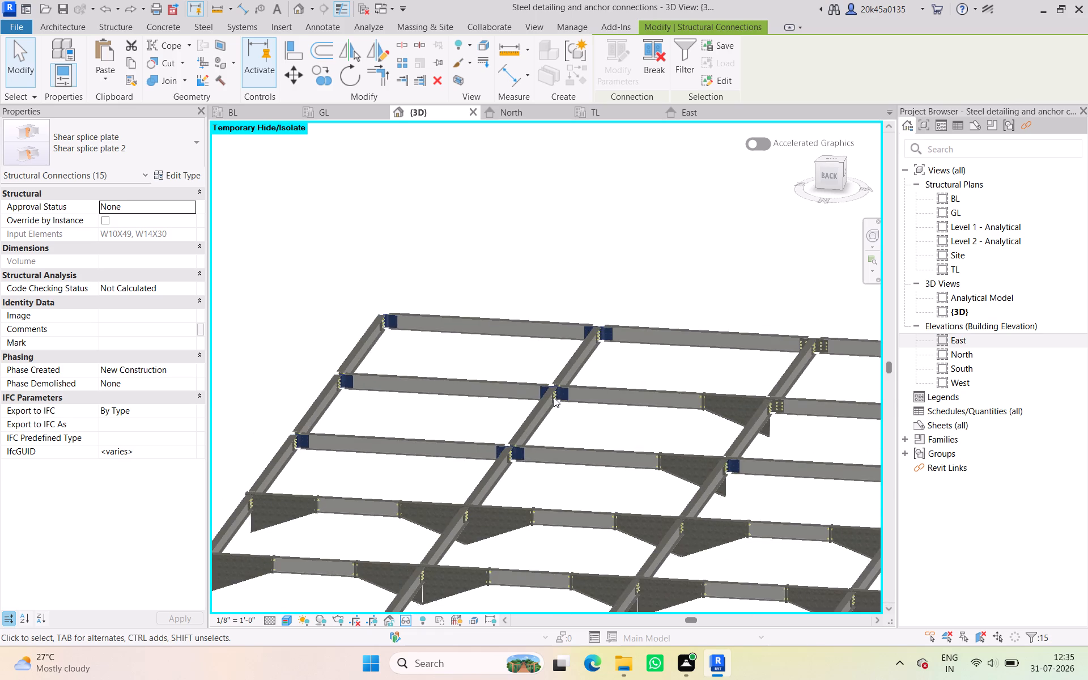
{"action": "middle_click_drag", "start_coordinate": [554, 397], "coordinate": [441, 412]}
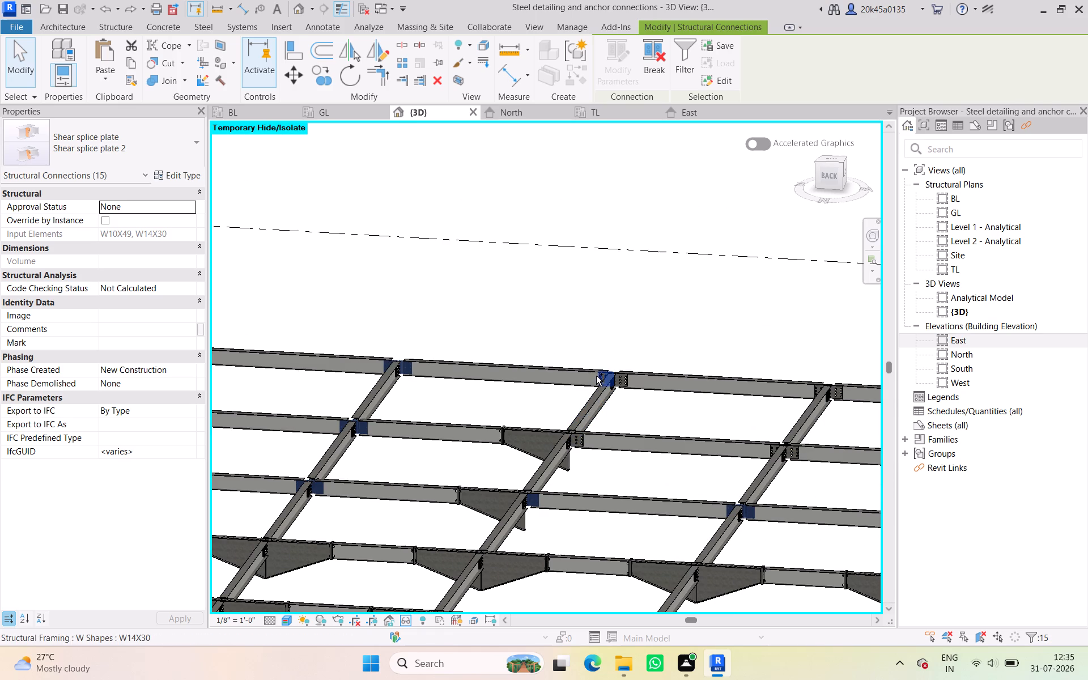
{"action": "scroll", "coordinate": [598, 376], "scroll_direction": "up", "scroll_amount": 8}
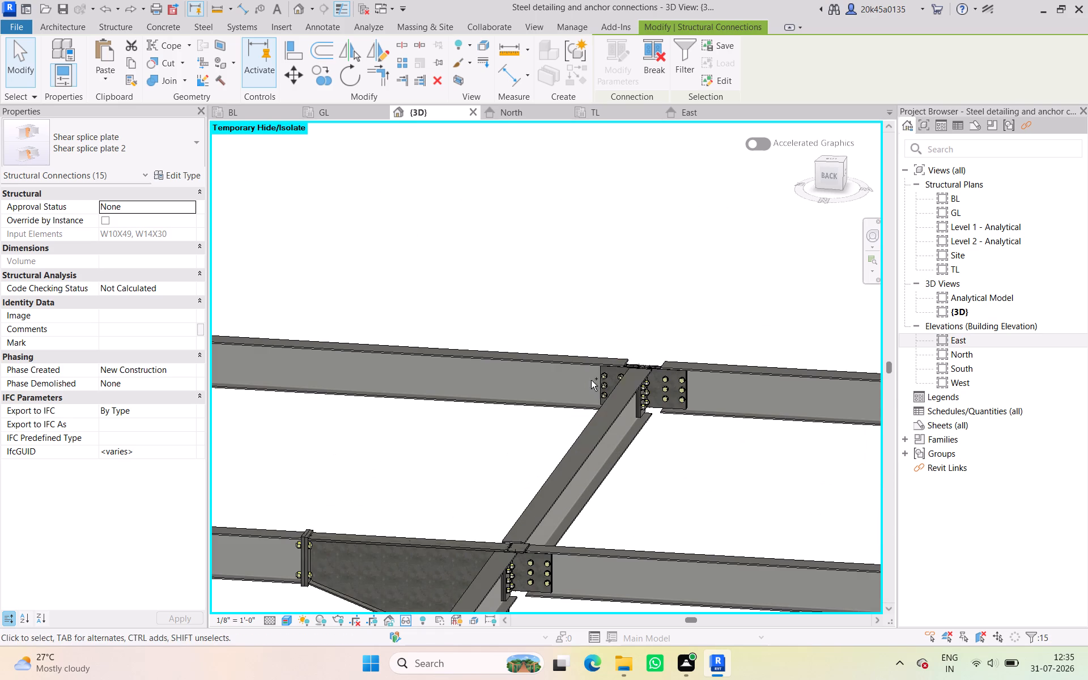
{"action": "left_click", "coordinate": [605, 380], "text": "ctrl"}
{"action": "left_click", "coordinate": [677, 382], "text": "ctrl"}
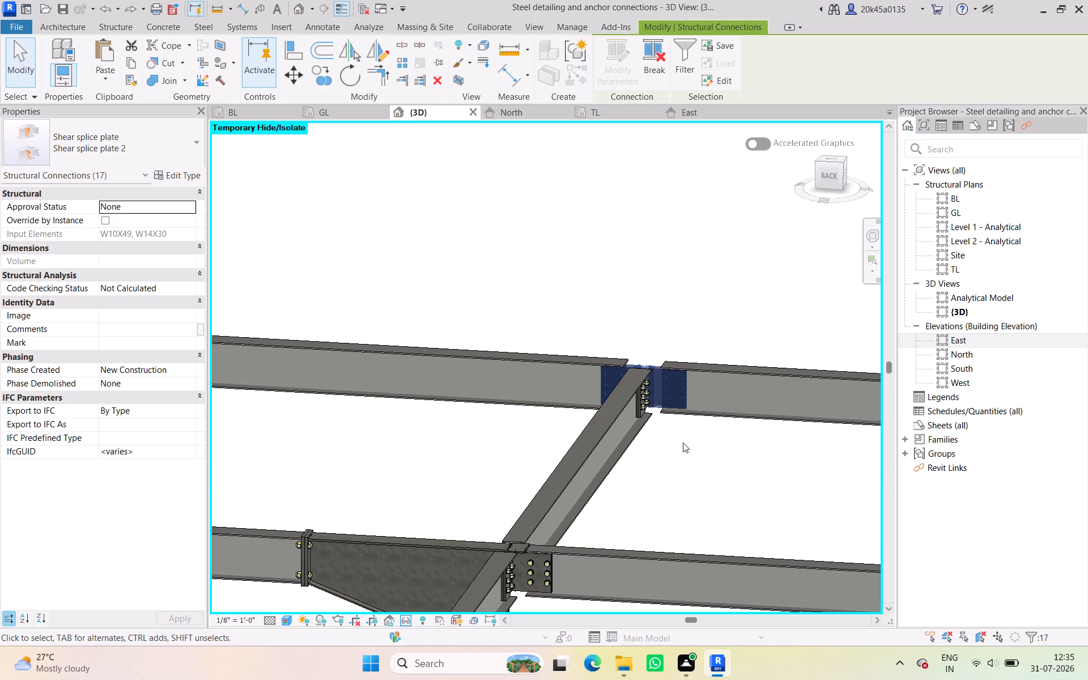
{"action": "scroll", "coordinate": [683, 445], "scroll_direction": "down", "scroll_amount": 3}
{"action": "middle_click_drag", "start_coordinate": [682, 446], "coordinate": [641, 401]}
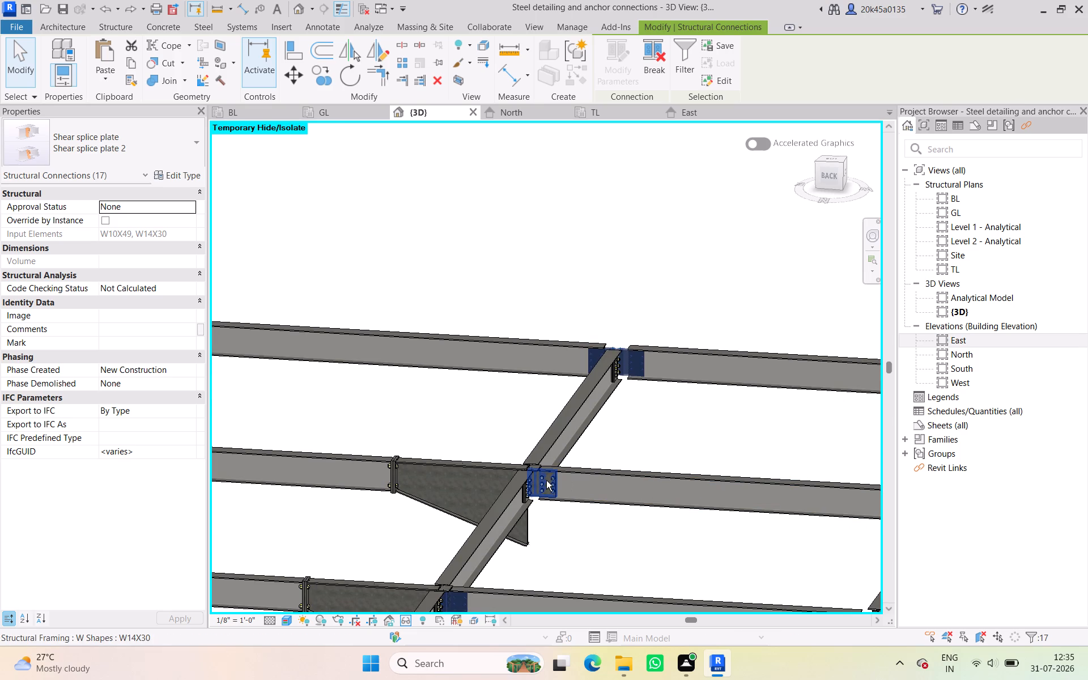
{"action": "left_click", "coordinate": [546, 481], "text": "ctrl"}
{"action": "middle_click_drag", "start_coordinate": [625, 430], "coordinate": [198, 447]}
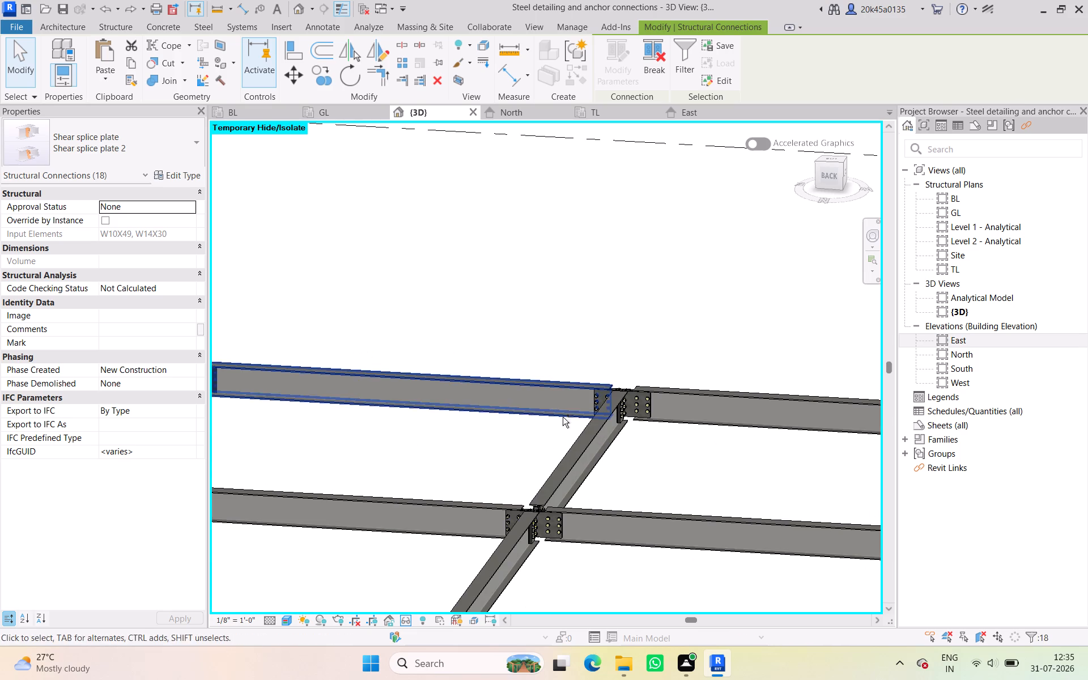
{"action": "left_click", "coordinate": [593, 394], "text": "ctrl"}
{"action": "left_click", "coordinate": [644, 398], "text": "ctrl"}
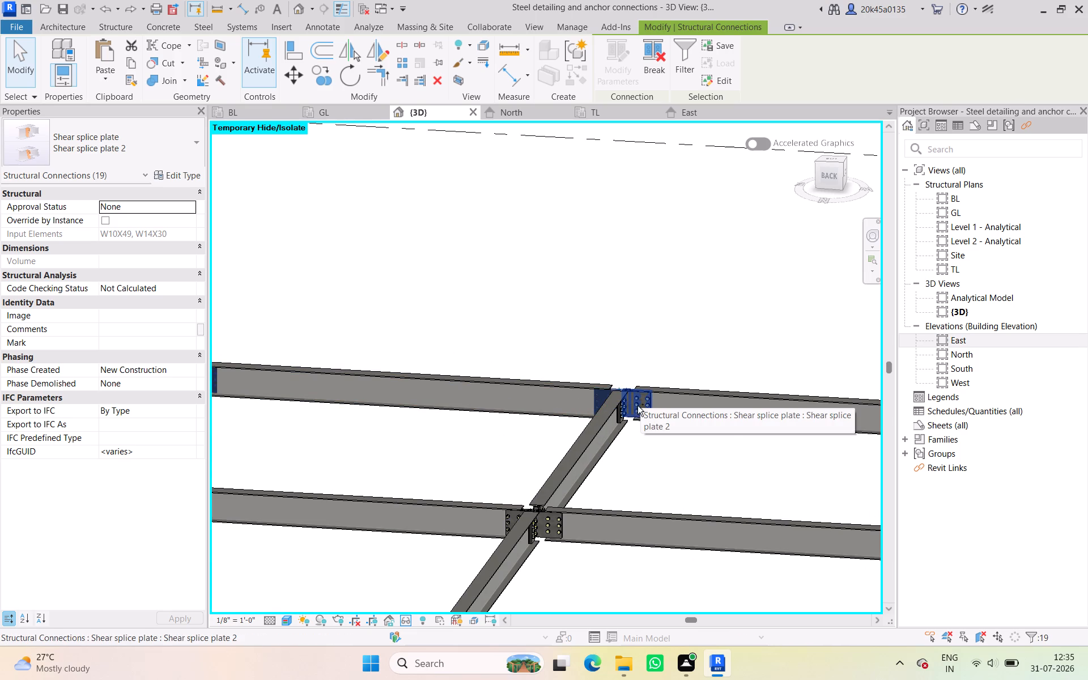
{"action": "left_click", "coordinate": [551, 528], "text": "ctrl"}
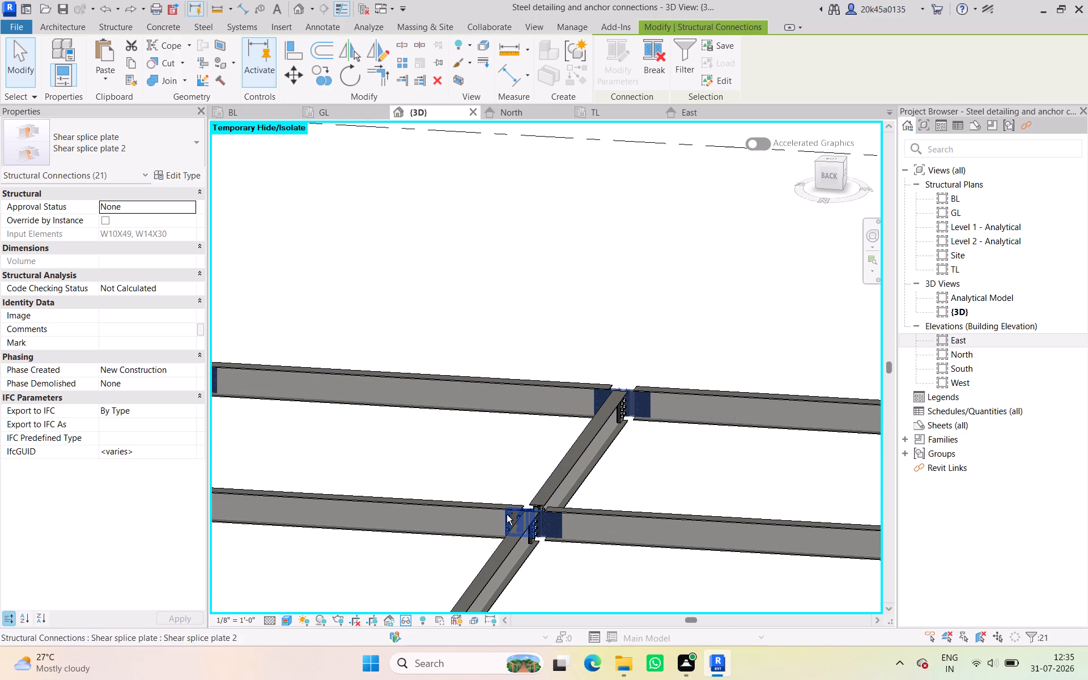
{"action": "left_click", "coordinate": [507, 515], "text": "ctrl"}
{"action": "middle_click_drag", "start_coordinate": [671, 478], "coordinate": [171, 435]}
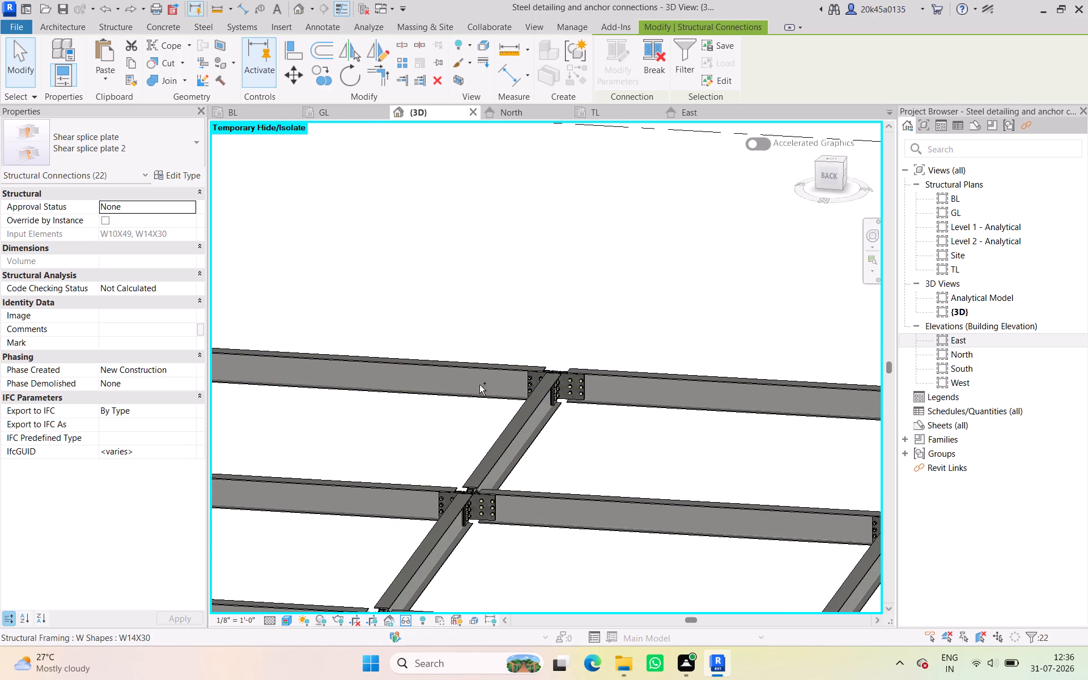
{"action": "left_click", "coordinate": [529, 379], "text": "ctrl"}
{"action": "left_click", "coordinate": [583, 384], "text": "ctrl"}
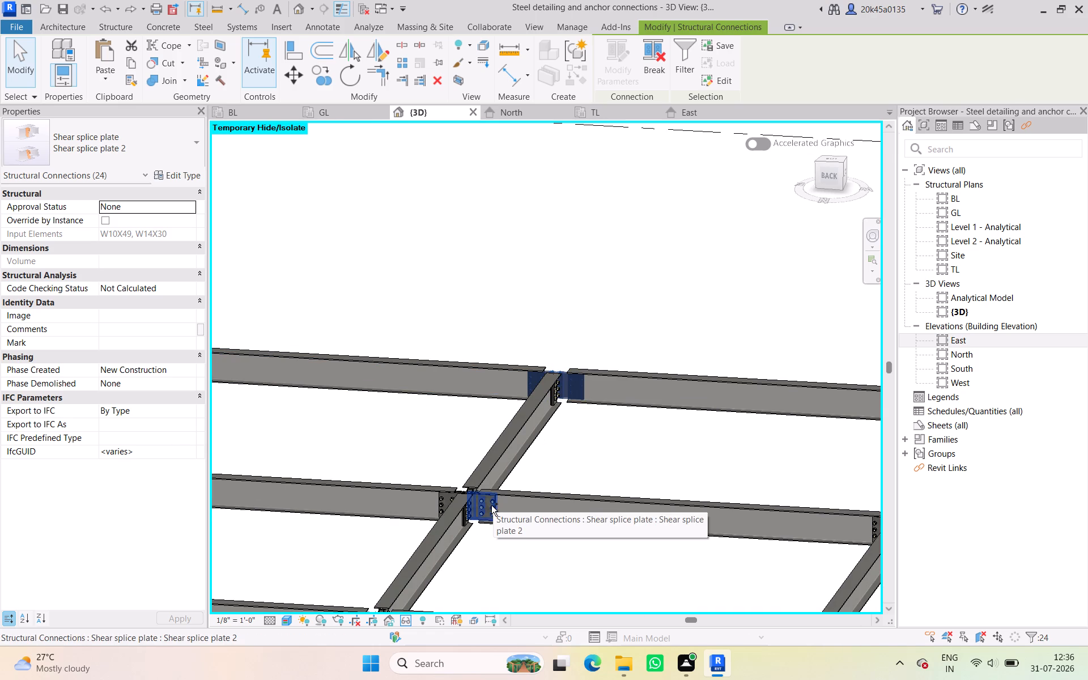
{"action": "left_click", "coordinate": [491, 505], "text": "ctrl"}
{"action": "left_click", "coordinate": [442, 498], "text": "ctrl"}
{"action": "middle_click_drag", "start_coordinate": [627, 481], "coordinate": [452, 481]}
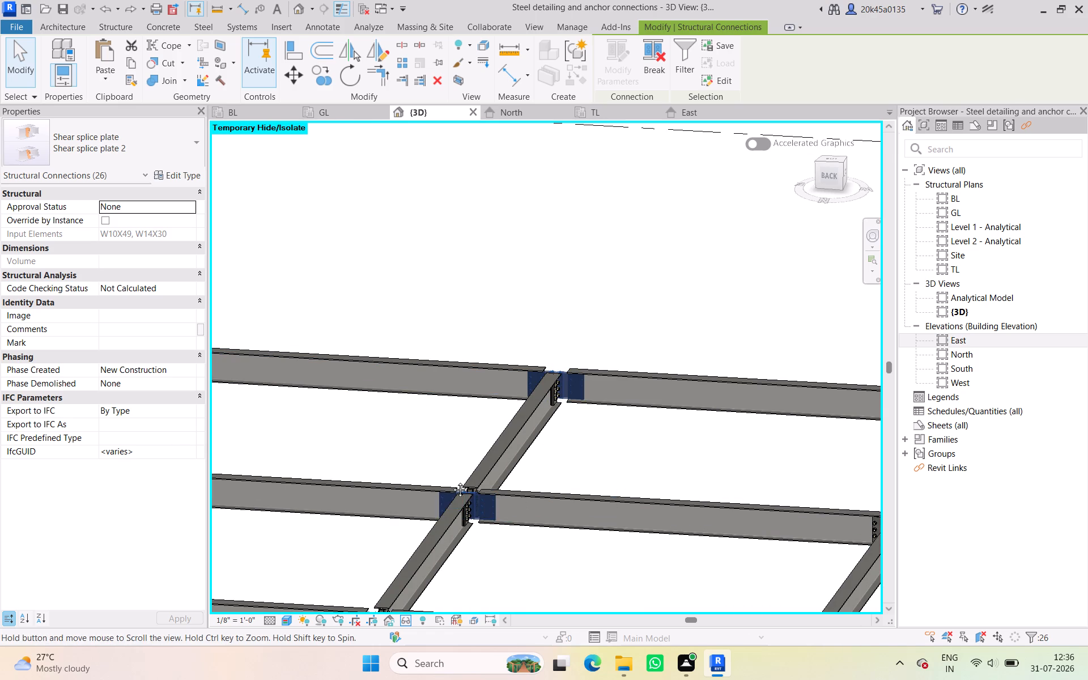
{"action": "middle_click_drag", "start_coordinate": [452, 481], "coordinate": [257, 483]}
{"action": "left_click", "coordinate": [597, 403], "text": "ctrl"}
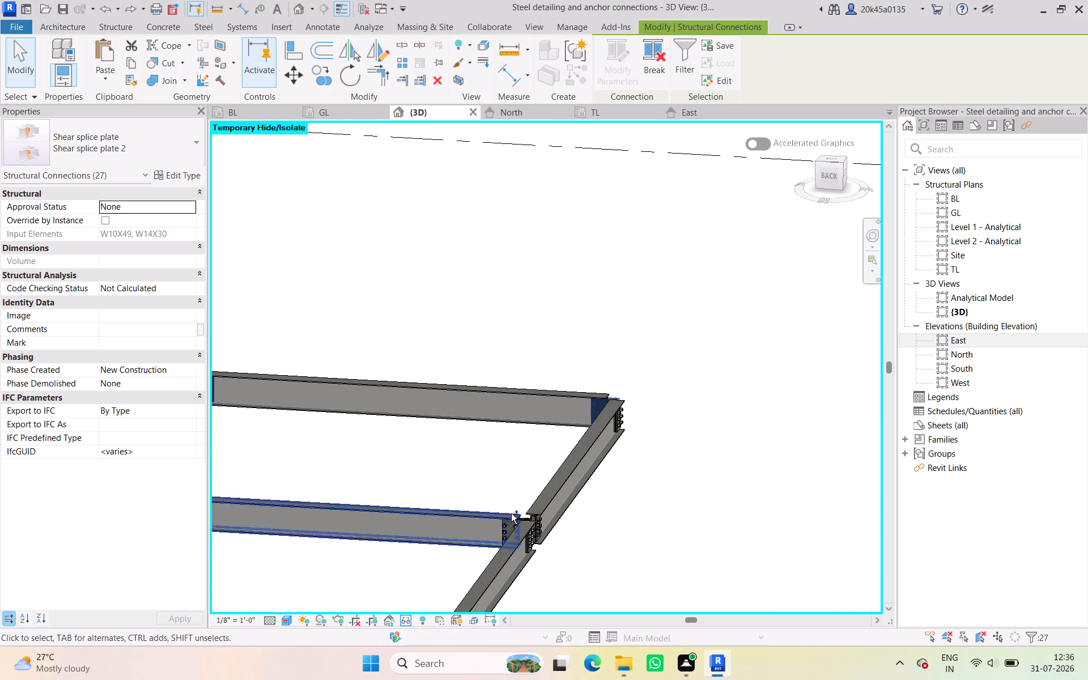
{"action": "left_click", "coordinate": [509, 522], "text": "ctrl"}
{"action": "scroll", "coordinate": [512, 481], "scroll_direction": "down", "scroll_amount": 4}
{"action": "middle_click_drag", "start_coordinate": [512, 481], "coordinate": [785, 475]}
{"action": "middle_click_drag", "start_coordinate": [448, 445], "coordinate": [890, 490]}
{"action": "scroll", "coordinate": [515, 472], "scroll_direction": "down", "scroll_amount": 2}
{"action": "middle_click_drag", "start_coordinate": [515, 472], "coordinate": [524, 472]}
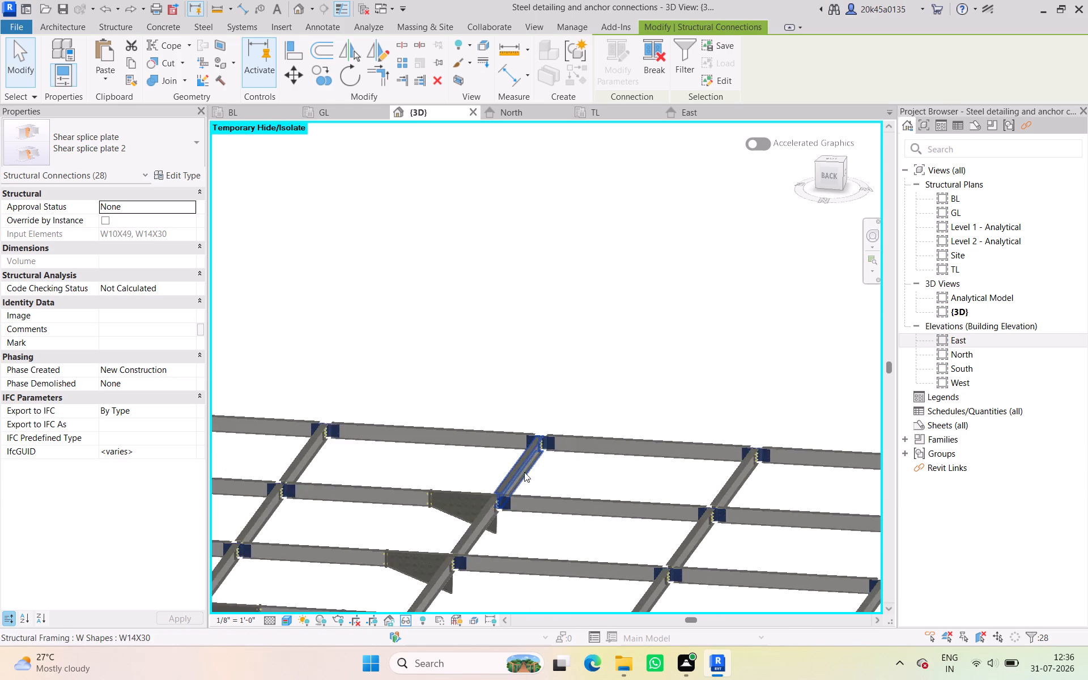
{"action": "middle_click_drag", "start_coordinate": [524, 472], "coordinate": [821, 469]}
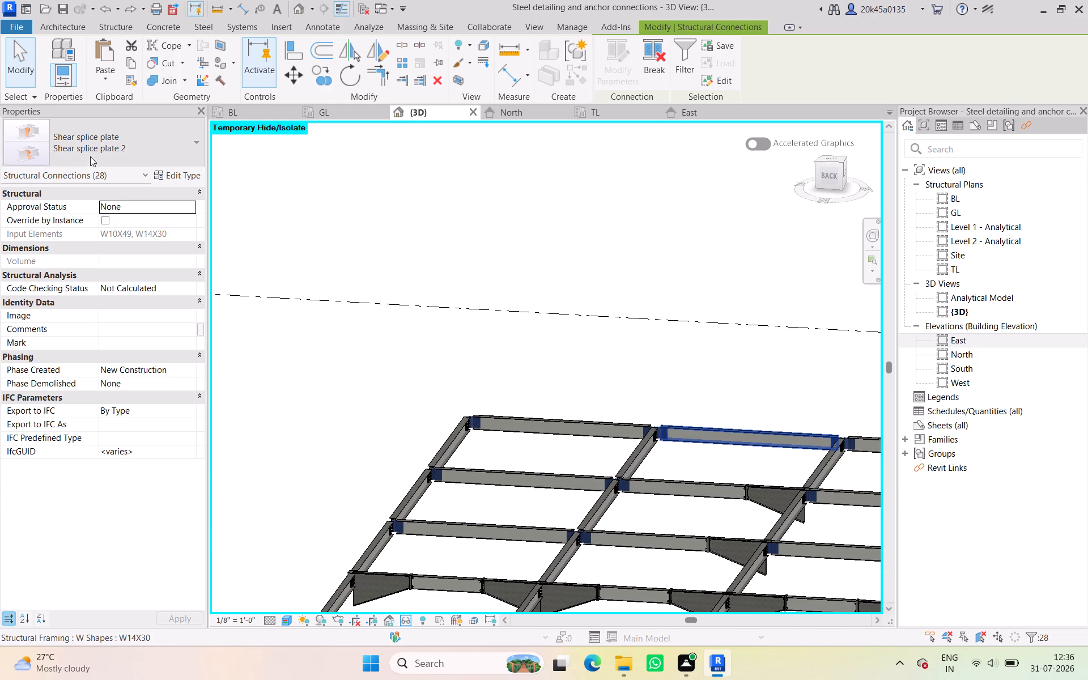
{"action": "left_click", "coordinate": [101, 140]}
{"action": "scroll", "coordinate": [110, 317], "scroll_direction": "up", "scroll_amount": 1}
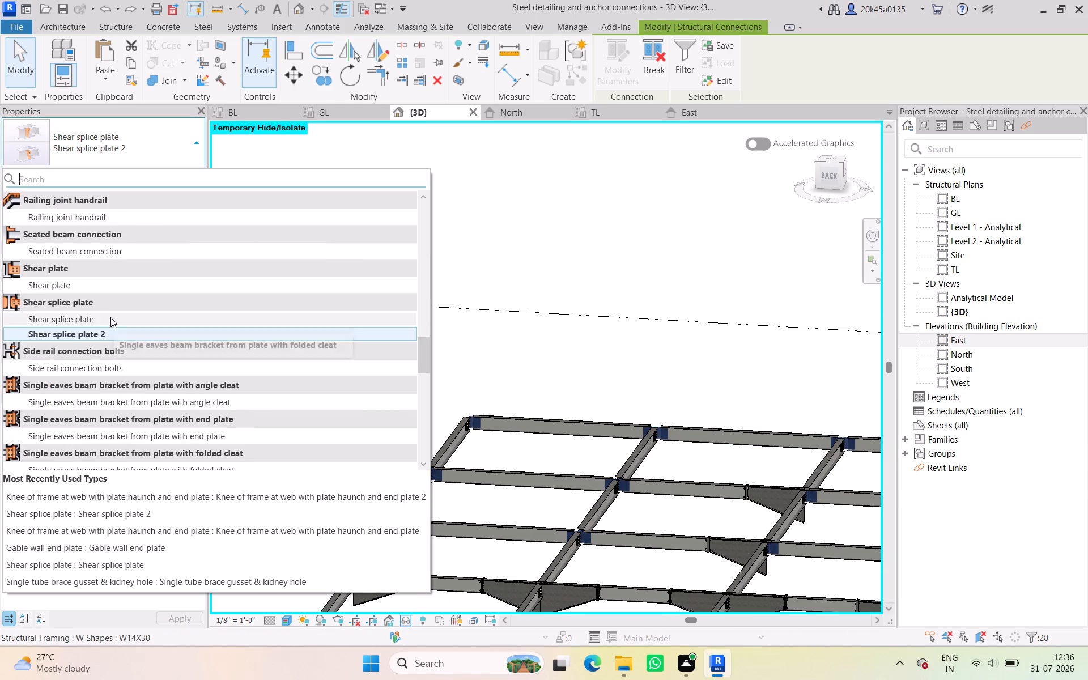
{"action": "scroll", "coordinate": [110, 317], "scroll_direction": "up", "scroll_amount": 3}
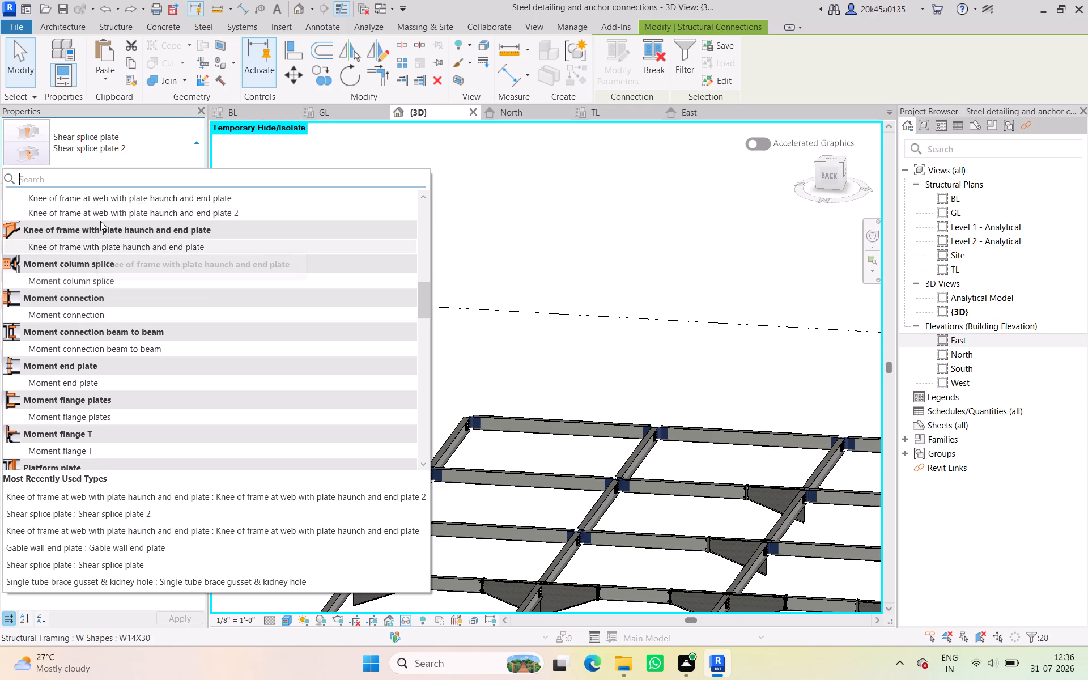
{"action": "left_click", "coordinate": [100, 210]}
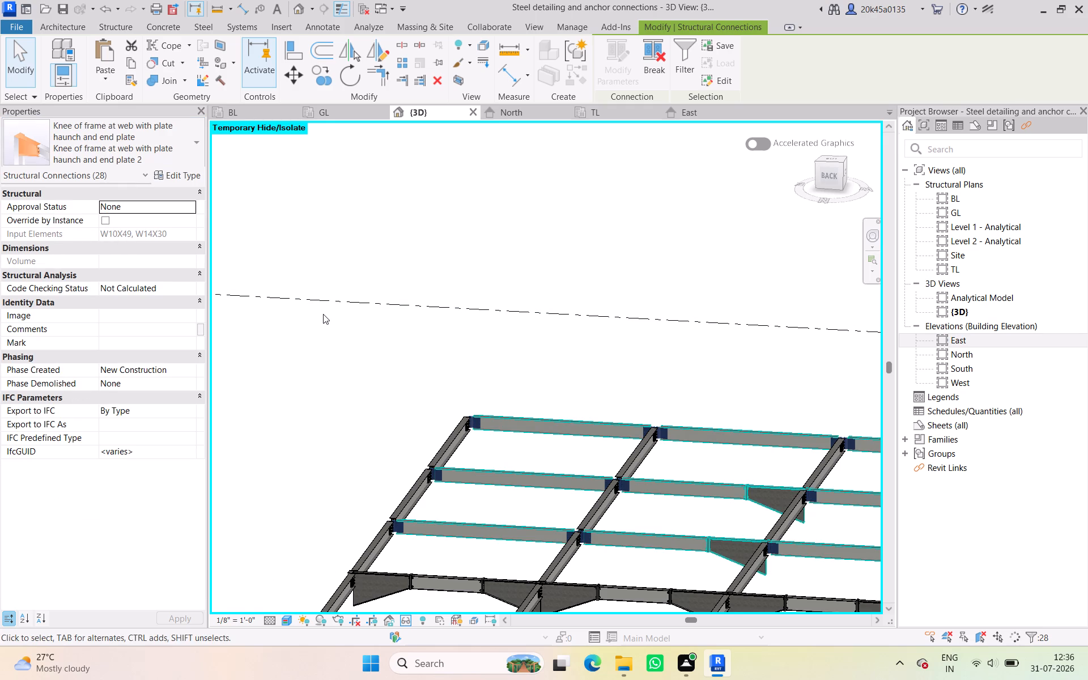
{"action": "scroll", "coordinate": [326, 321], "scroll_direction": "down", "scroll_amount": 2}
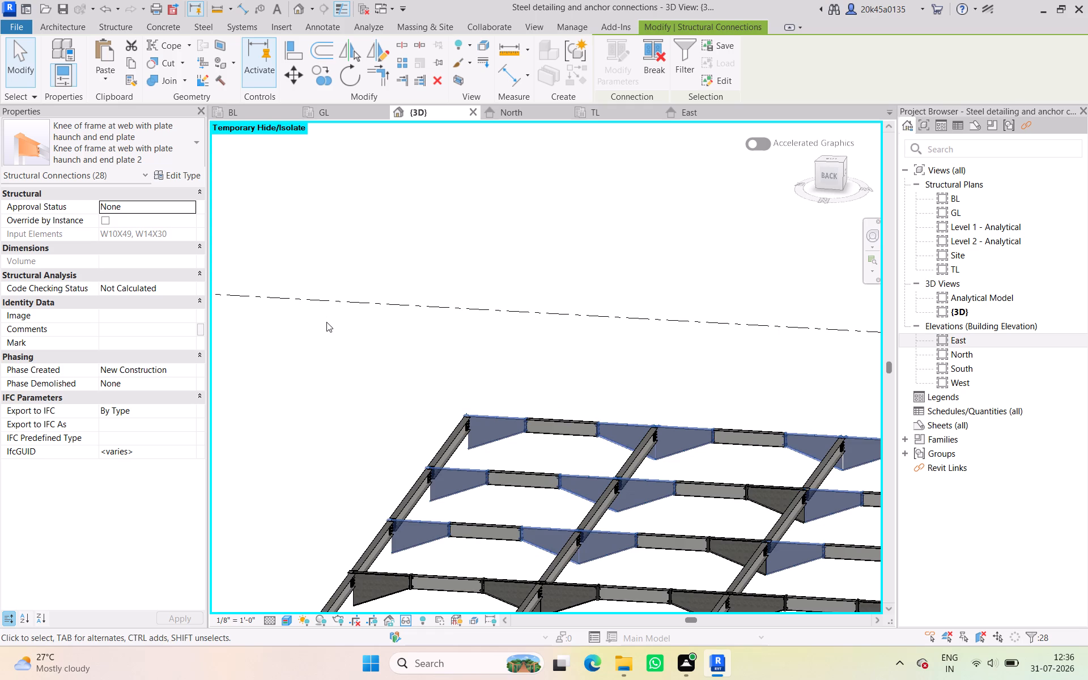
{"action": "scroll", "coordinate": [326, 322], "scroll_direction": "down", "scroll_amount": 3}
{"action": "left_click", "coordinate": [409, 568]}
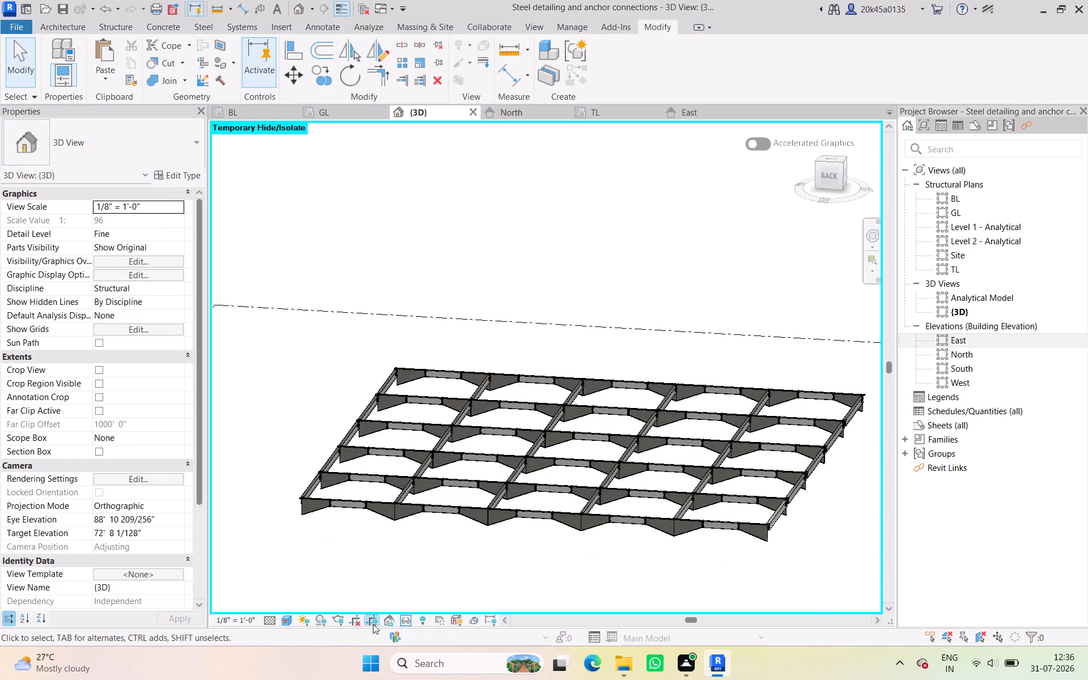
Reset the temporary hide/isolate in the 3D view to restore the whole structure.
{"action": "left_click", "coordinate": [402, 620]}
{"action": "left_click", "coordinate": [411, 608]}
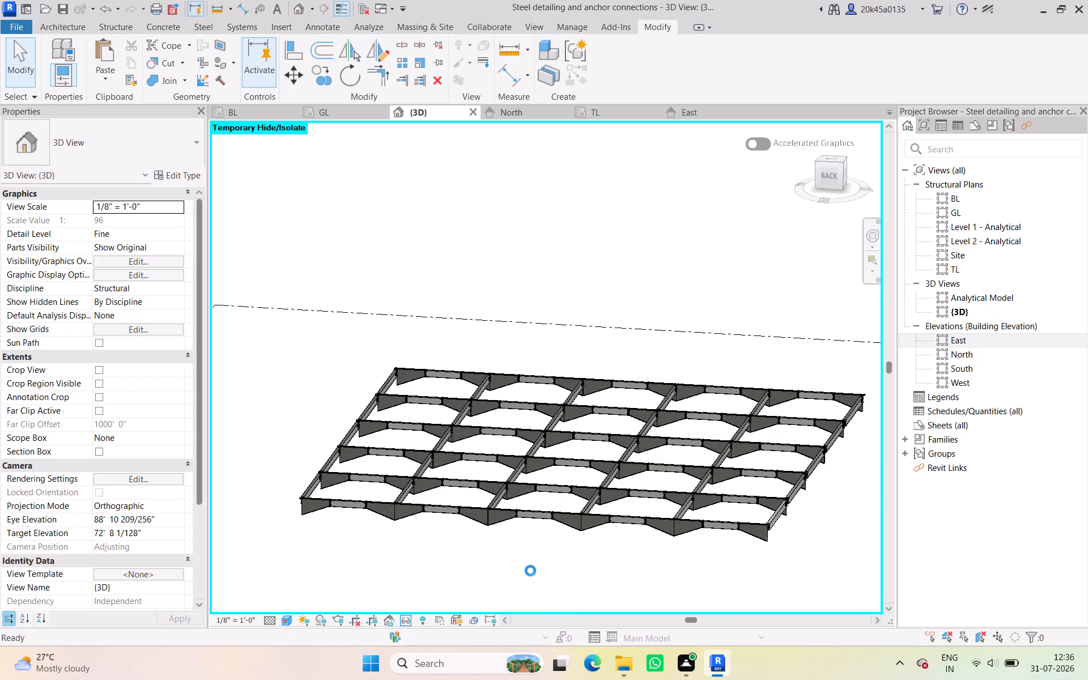
{"action": "scroll", "coordinate": [530, 571], "scroll_direction": "down", "scroll_amount": 2}
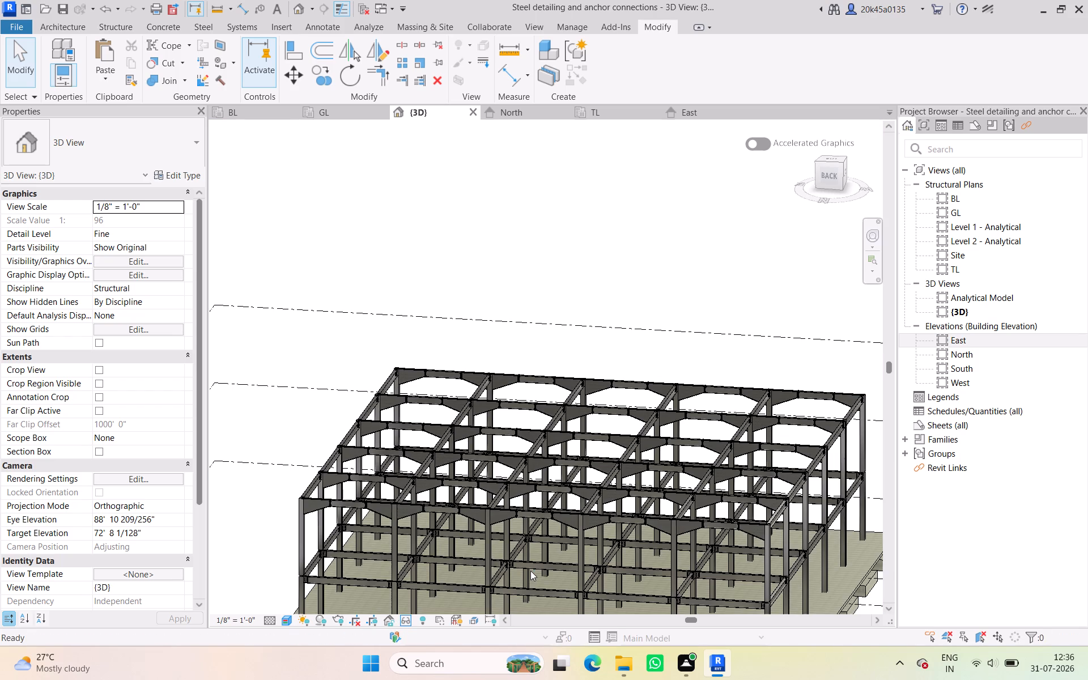
{"action": "scroll", "coordinate": [530, 571], "scroll_direction": "down", "scroll_amount": 1}
{"action": "middle_click_drag", "start_coordinate": [525, 569], "coordinate": [484, 452]}
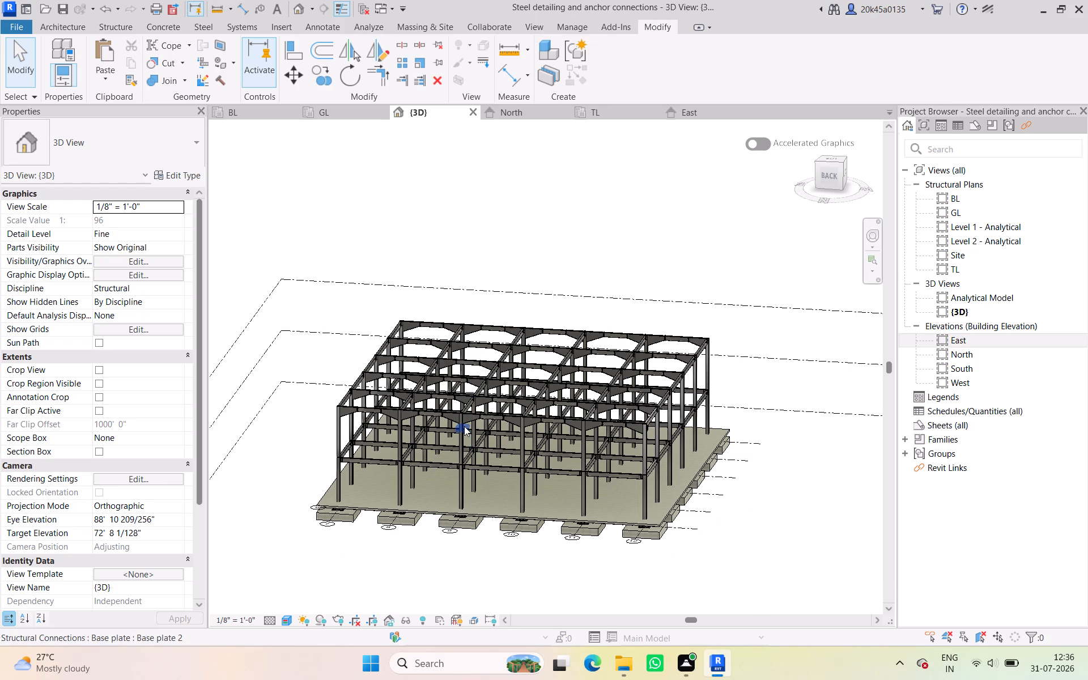
Save the project.
{"action": "key", "text": "ctrl+s"}
{"action": "key", "text": "ctrl+s"}
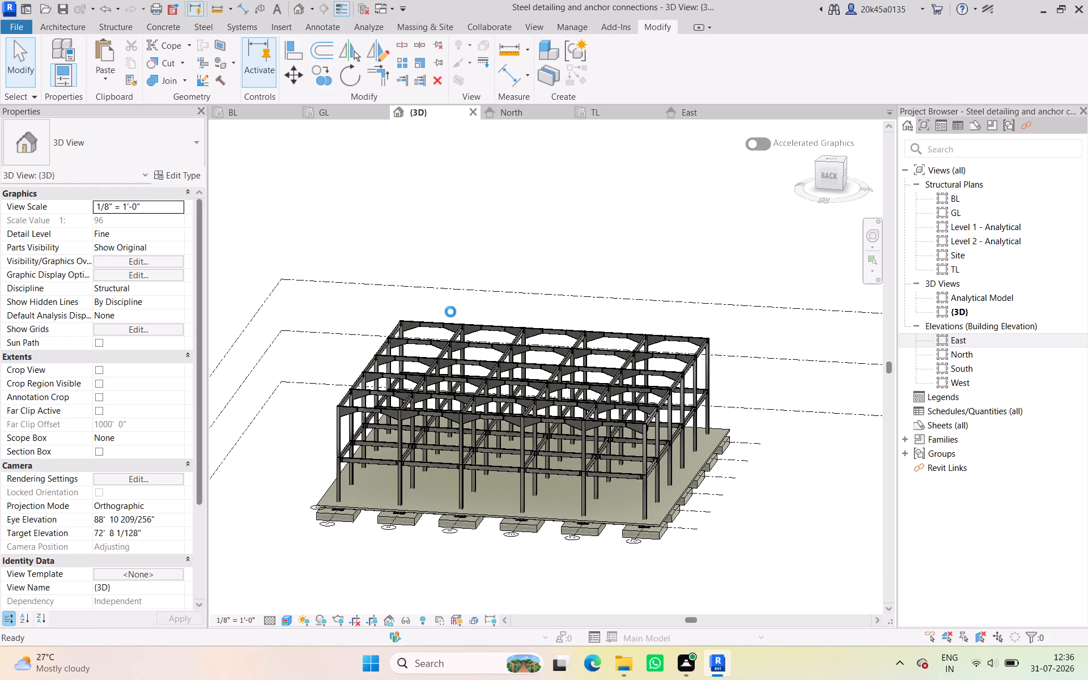
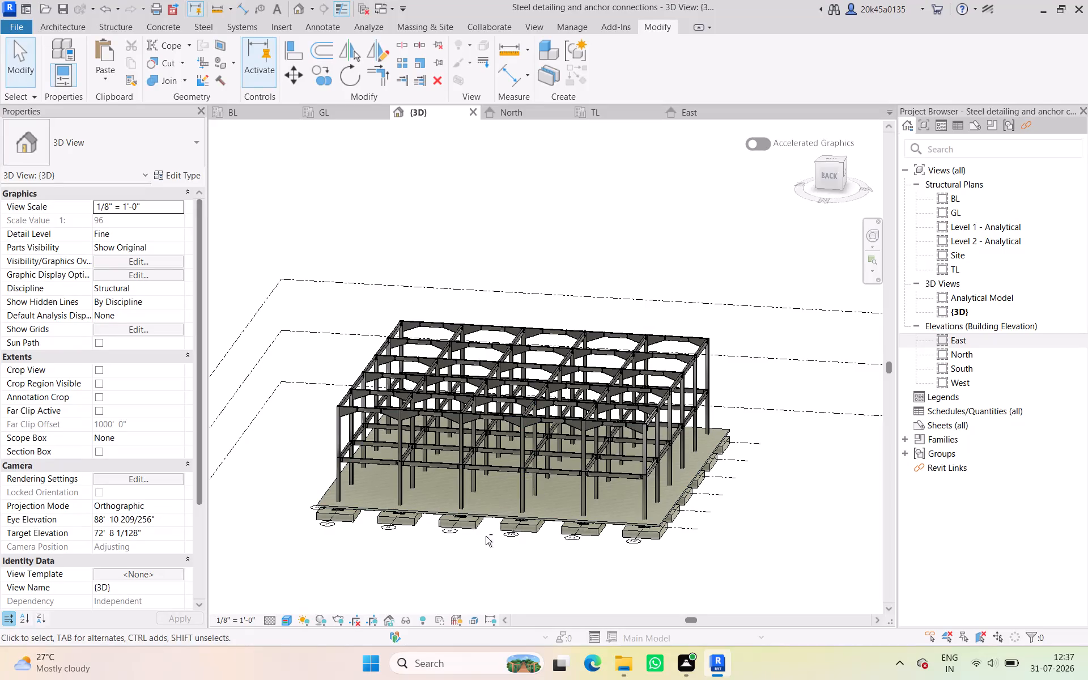
Copy the intermediate-level shear splice plate at grids 9 and 5 to grid lines 4, 3 and 2 in the BL structural plan.
{"action": "middle_click_drag", "start_coordinate": [488, 540], "coordinate": [537, 494], "text": "shift"}
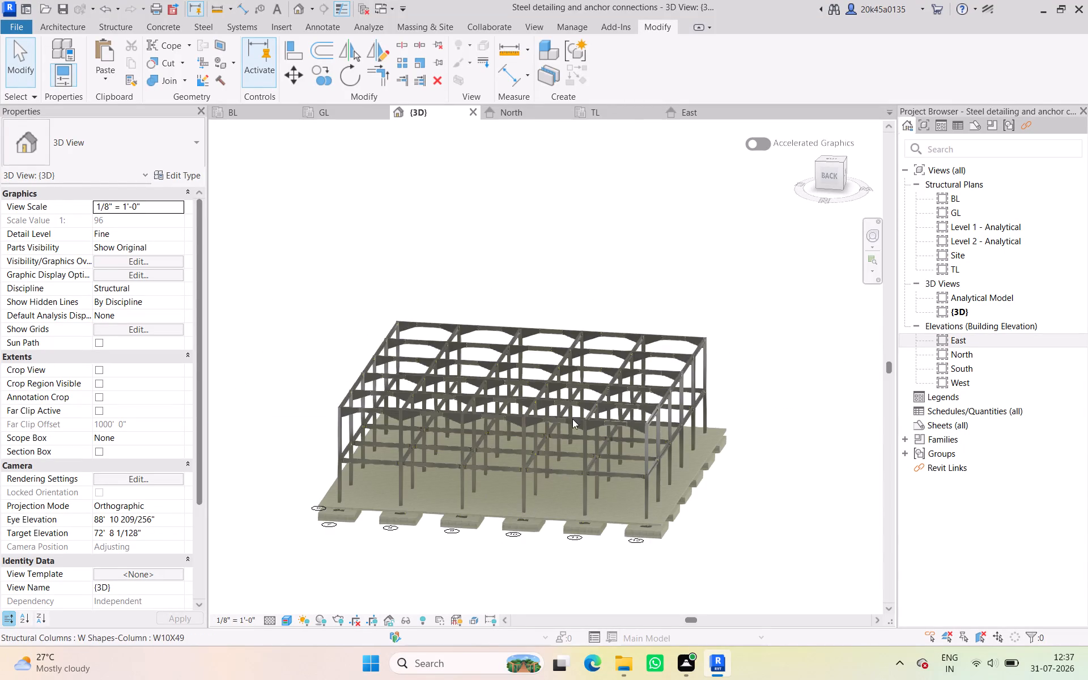
{"action": "scroll", "coordinate": [433, 409], "scroll_direction": "up", "scroll_amount": 8}
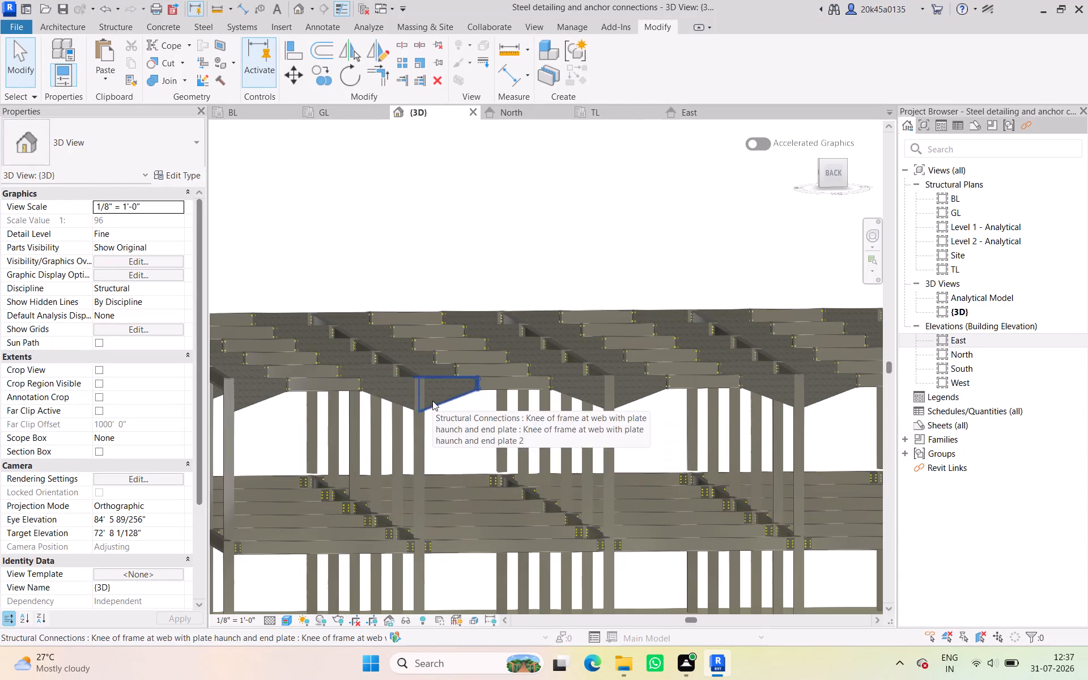
{"action": "scroll", "coordinate": [450, 426], "scroll_direction": "down", "scroll_amount": 5}
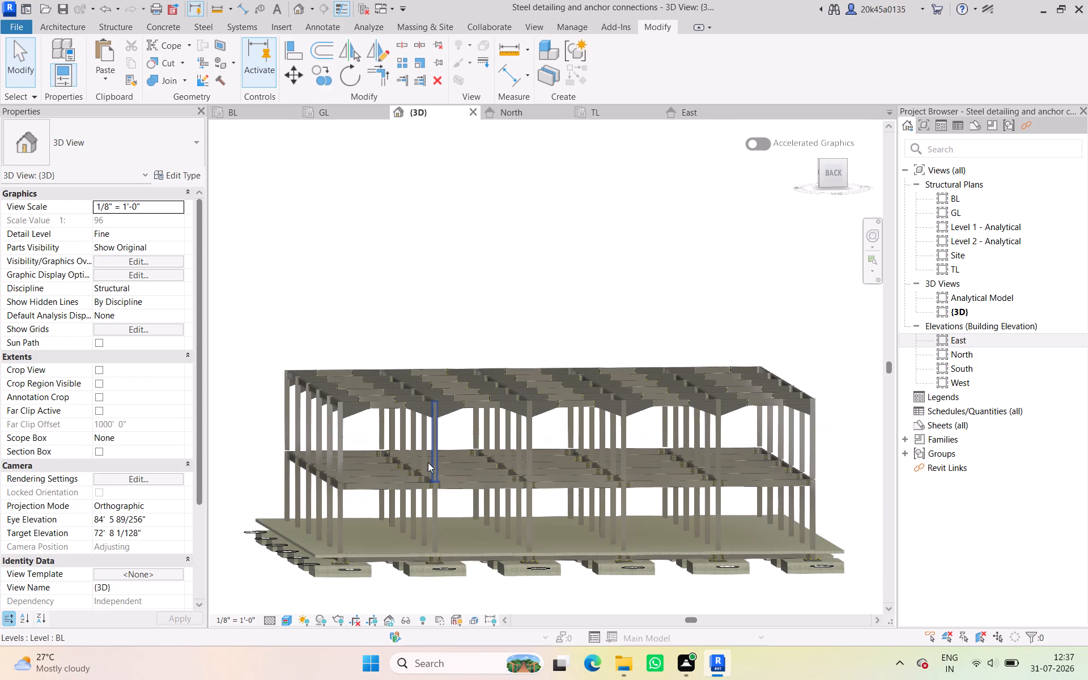
{"action": "scroll", "coordinate": [335, 483], "scroll_direction": "up", "scroll_amount": 5}
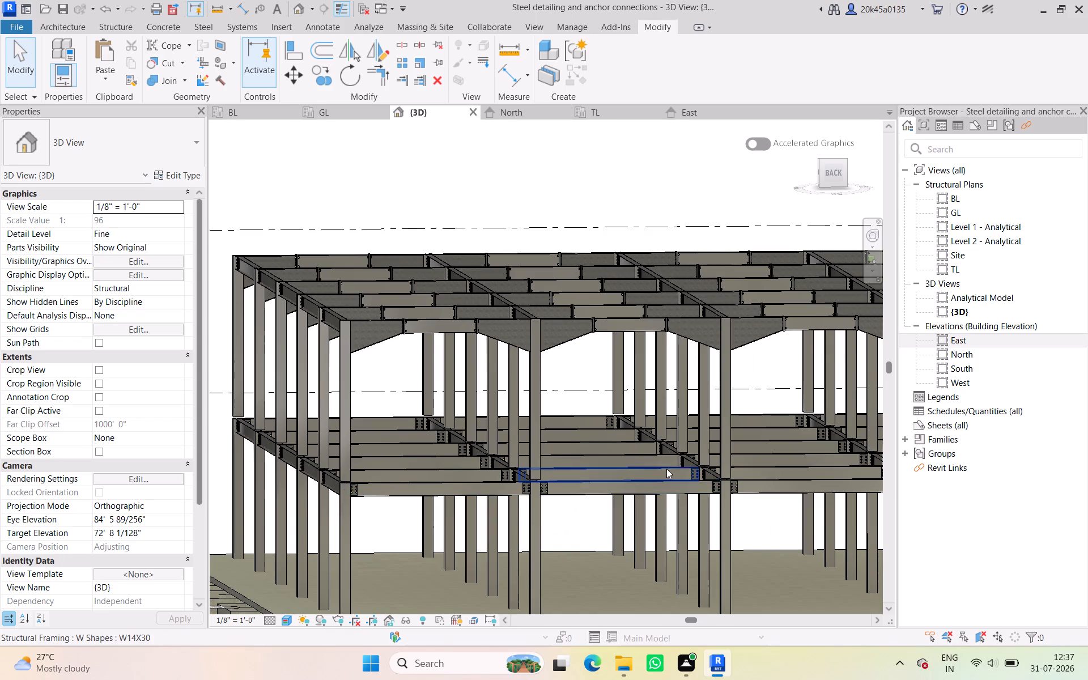
{"action": "middle_click_drag", "start_coordinate": [684, 463], "coordinate": [536, 492]}
{"action": "scroll", "coordinate": [542, 492], "scroll_direction": "up", "scroll_amount": 11}
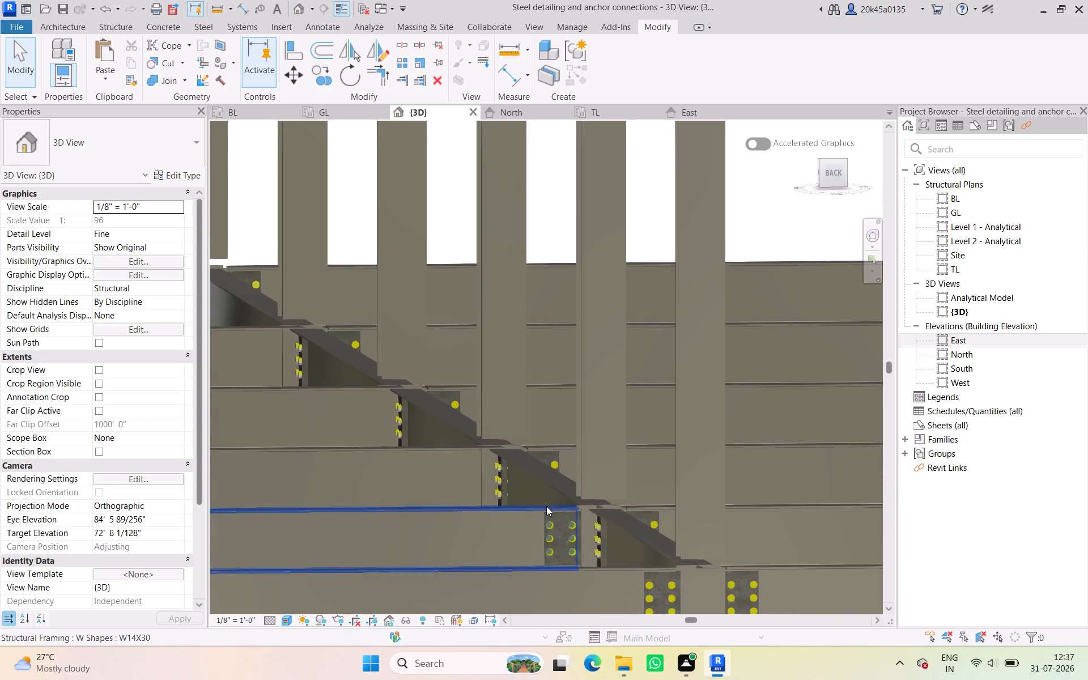
{"action": "left_click", "coordinate": [555, 528]}
{"action": "scroll", "coordinate": [513, 499], "scroll_direction": "down", "scroll_amount": 5}
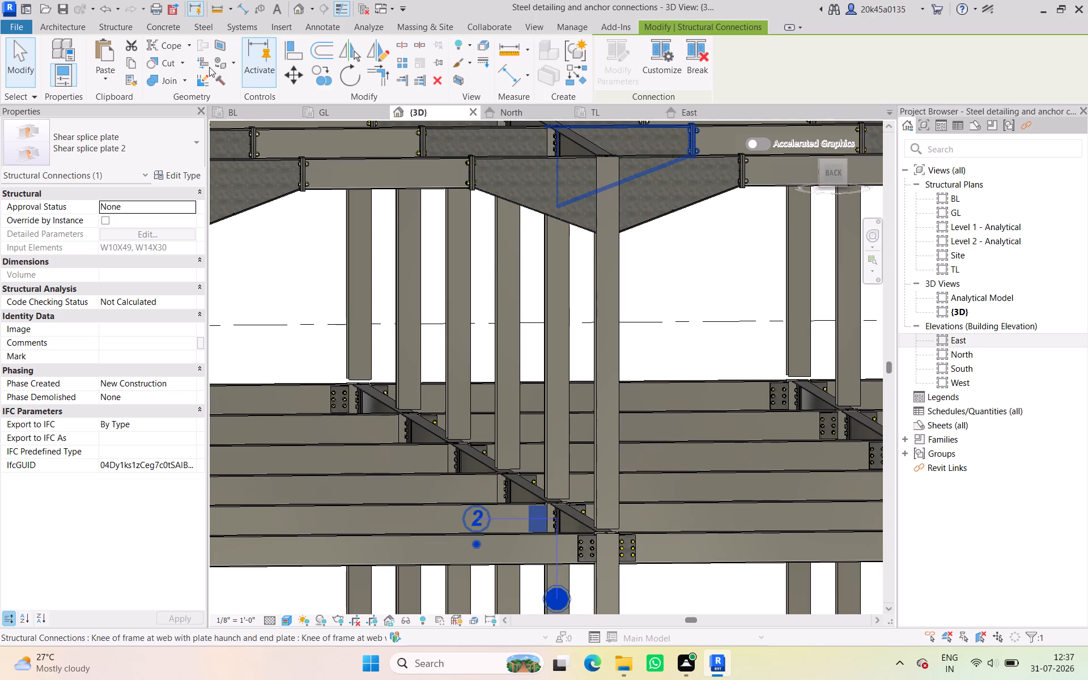
{"action": "left_click", "coordinate": [255, 115]}
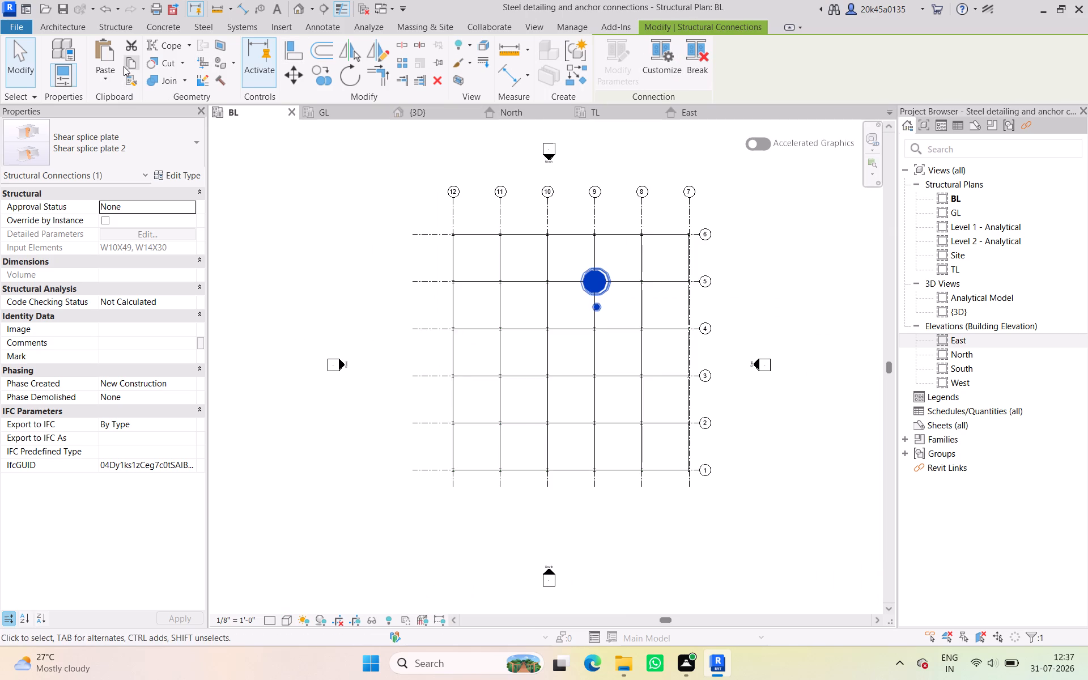
{"action": "left_click", "coordinate": [325, 78]}
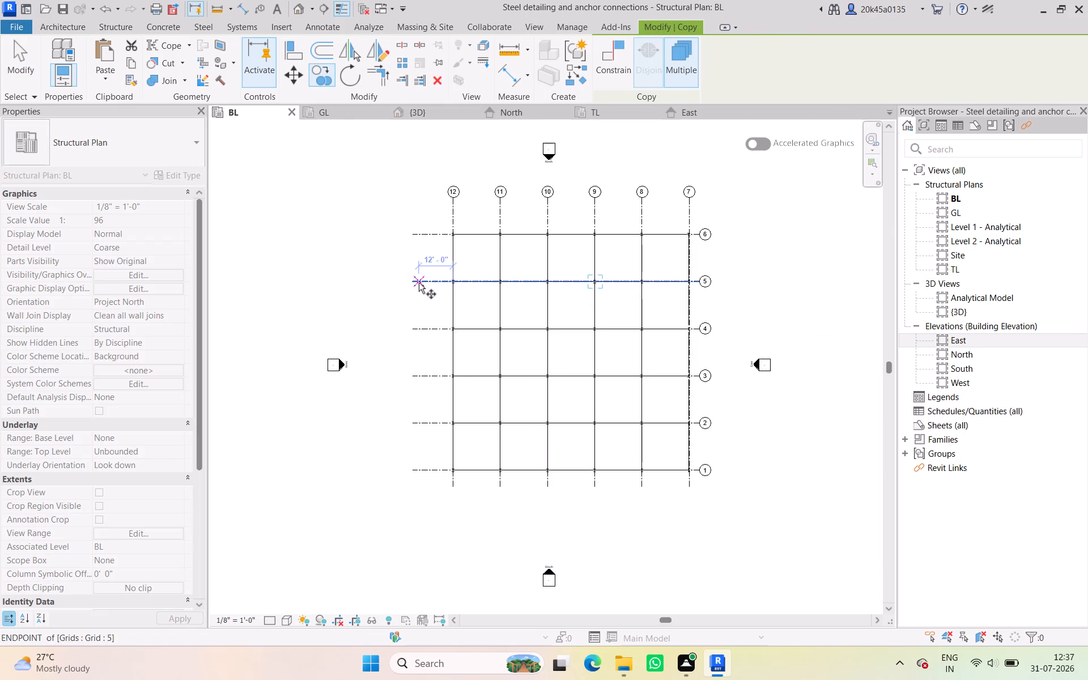
{"action": "left_click", "coordinate": [415, 282]}
{"action": "left_click", "coordinate": [417, 331]}
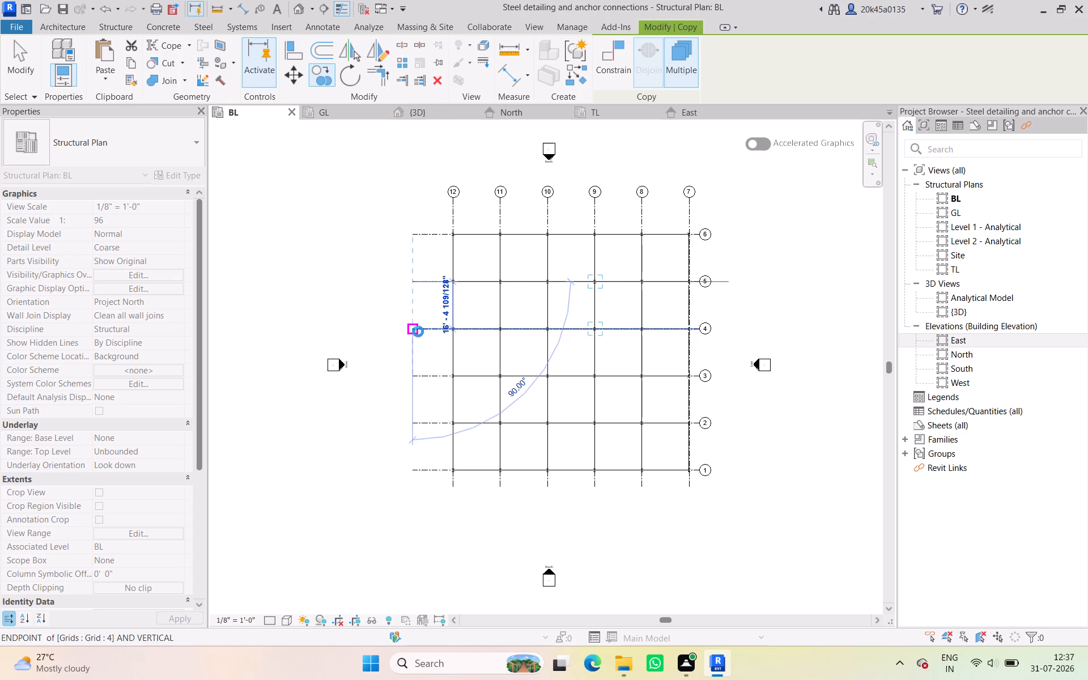
{"action": "left_click", "coordinate": [411, 380]}
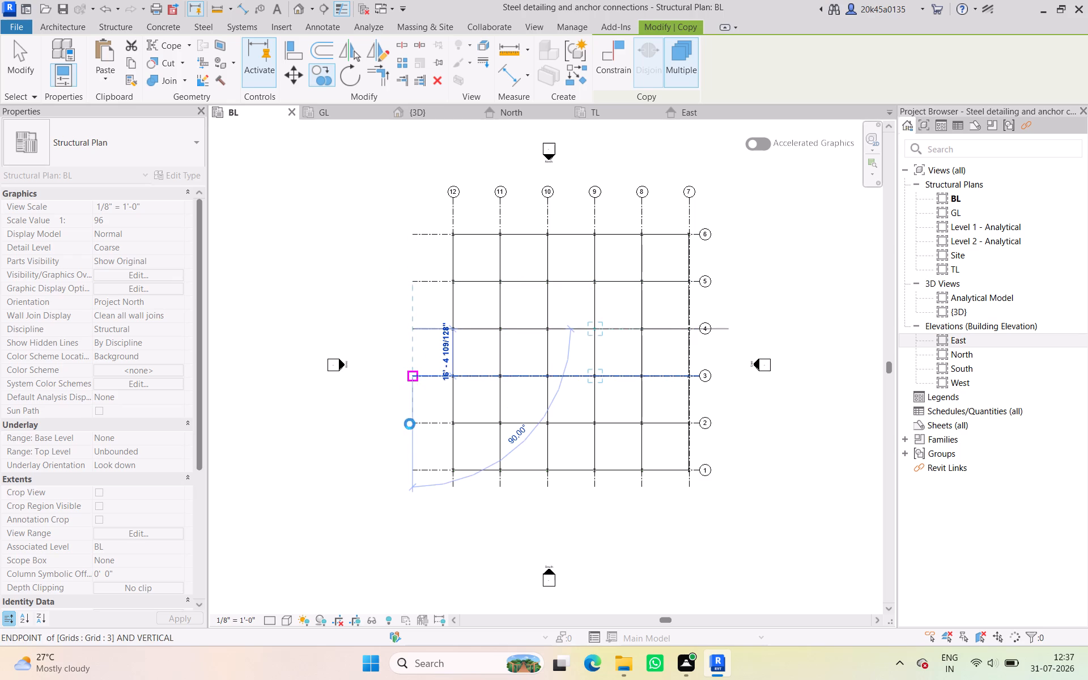
{"action": "left_click", "coordinate": [410, 425]}
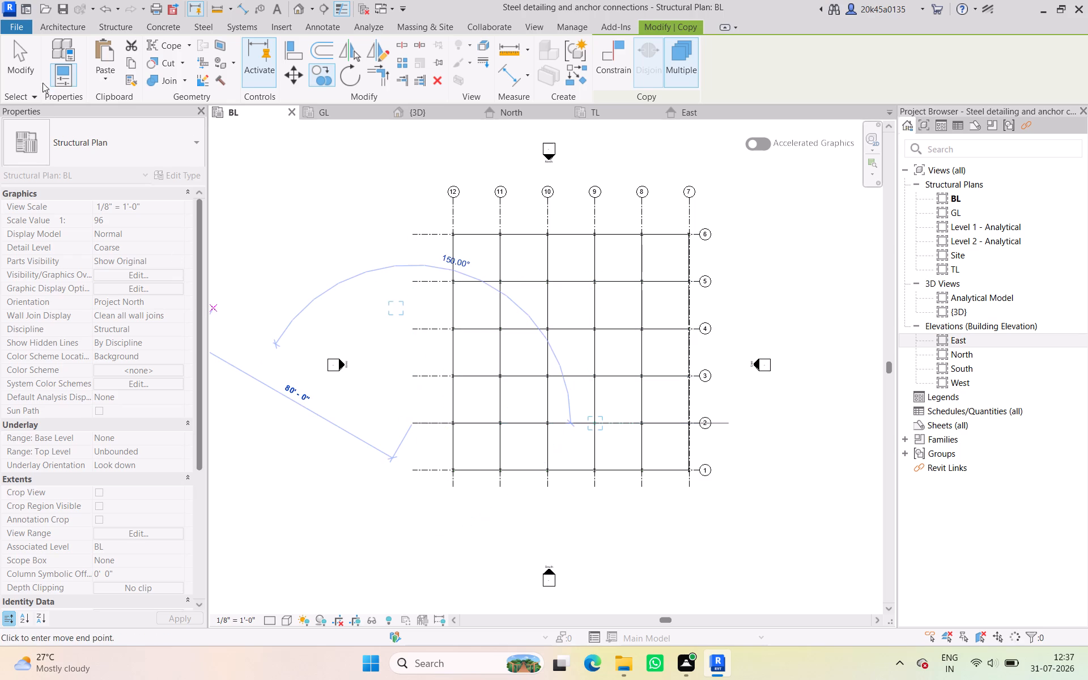
{"action": "left_click", "coordinate": [19, 58]}
Return to the 3D view and save the project.
{"action": "left_click", "coordinate": [437, 112]}
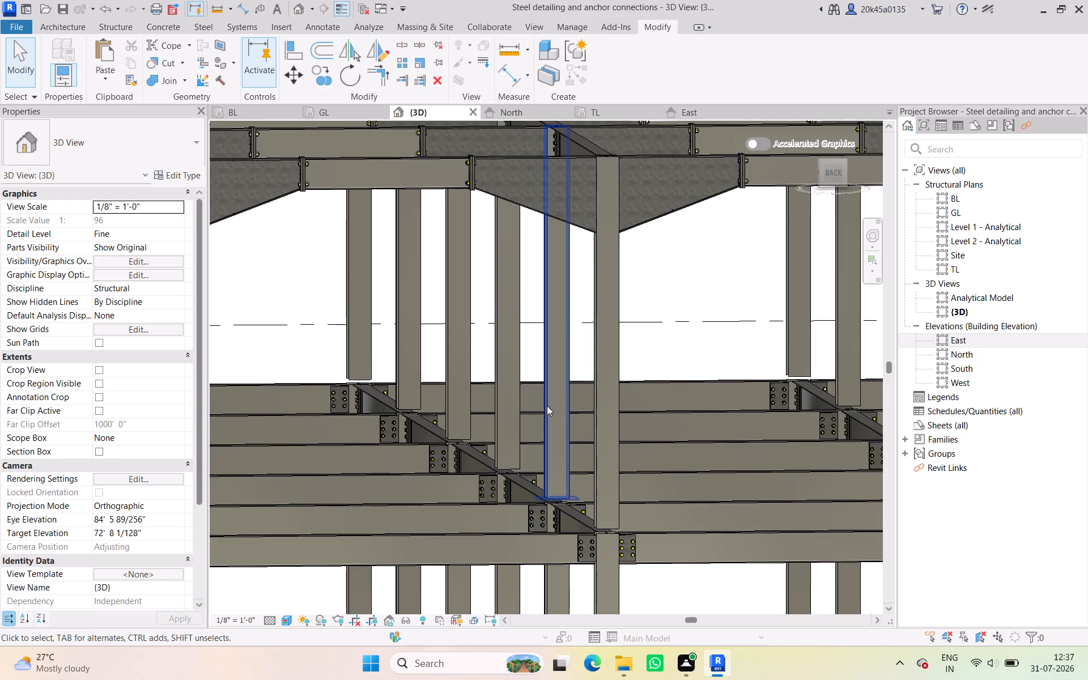
{"action": "scroll", "coordinate": [517, 413], "scroll_direction": "down", "scroll_amount": 5}
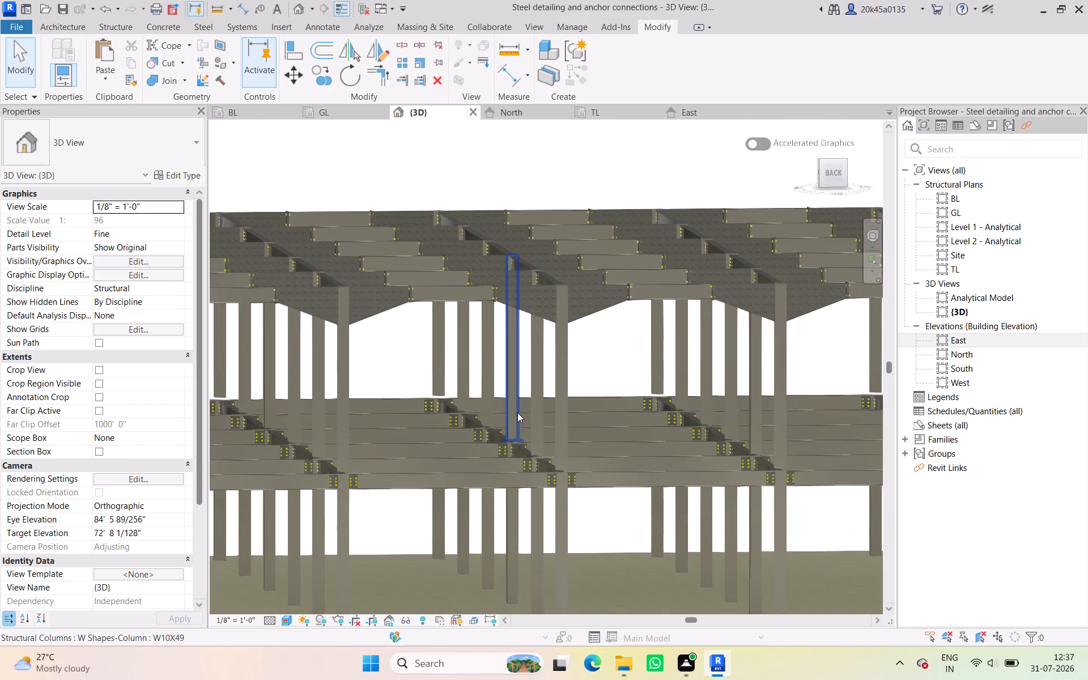
{"action": "key", "text": "ctrl+s"}
{"action": "key", "text": "ctrl+s"}
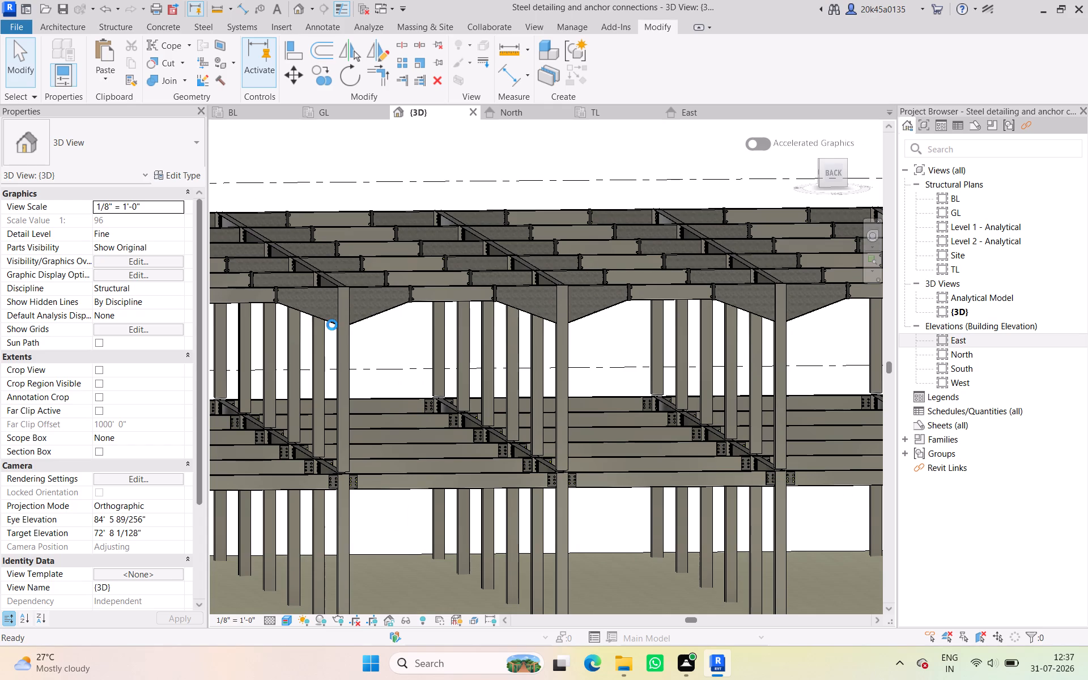
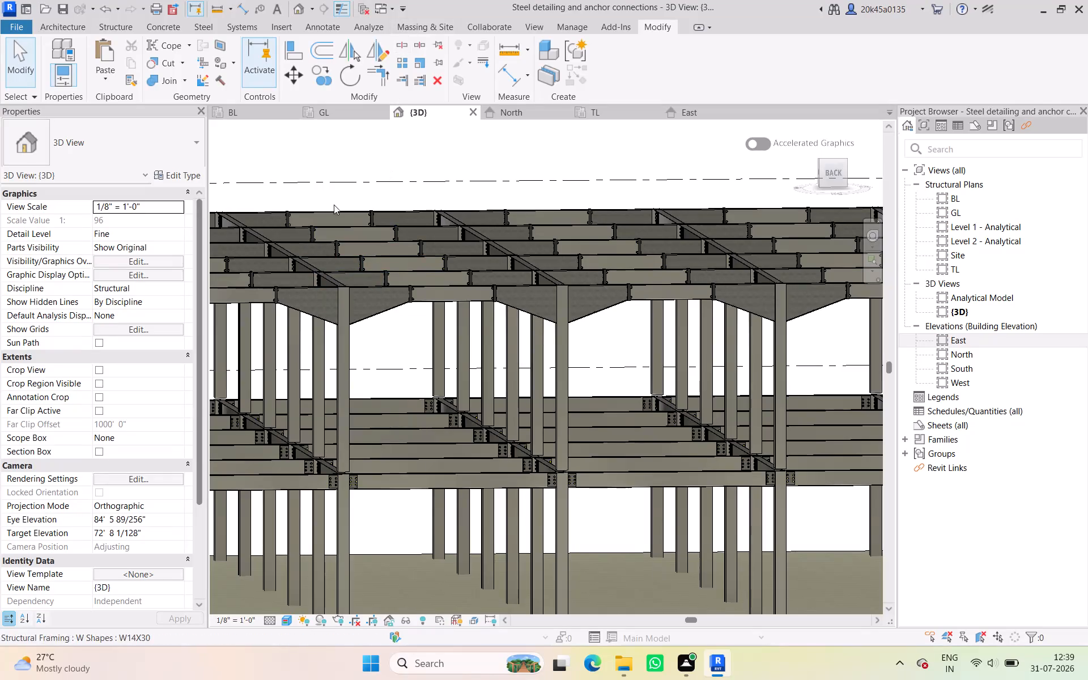
Clear the selection and save the project.
{"action": "left_click", "coordinate": [318, 163]}
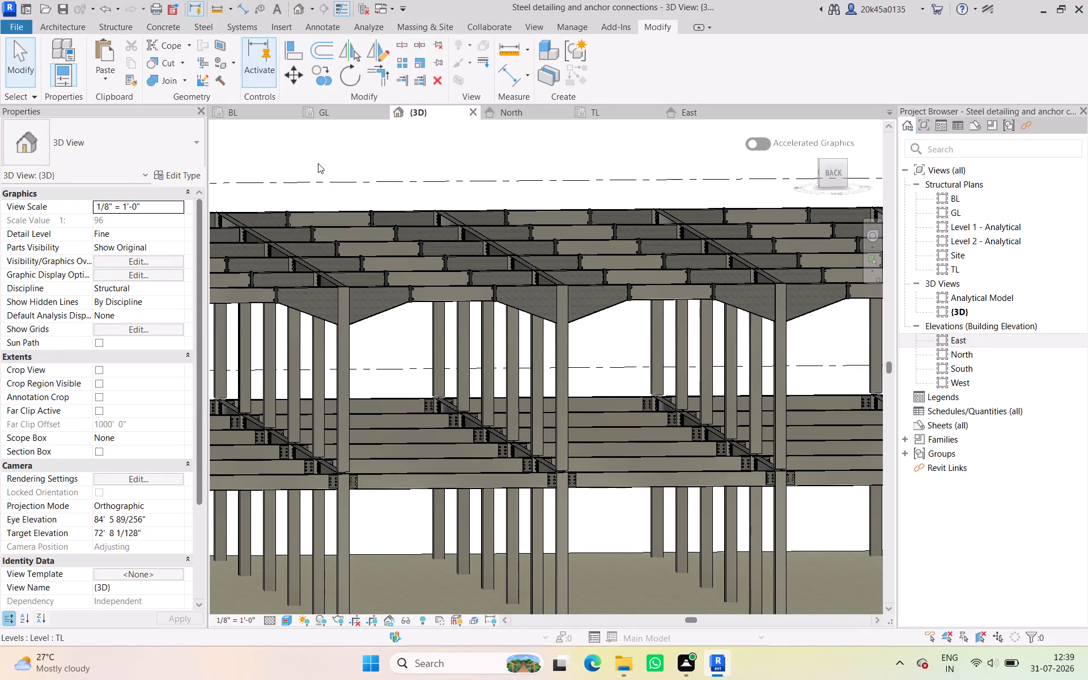
{"action": "key", "text": "ctrl+s"}
{"action": "key", "text": "ctrl+s"}
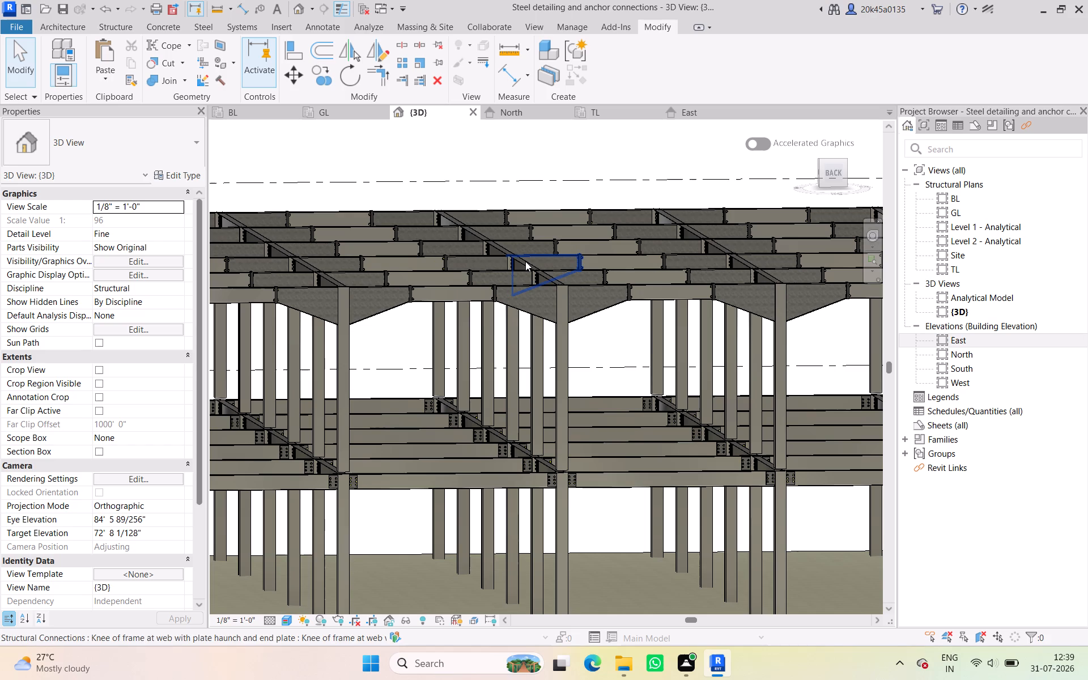
Examine the whole steel frame in 3D, checking the top-level haunches, intermediate-level beam connections and column bases from several sides.
{"action": "scroll", "coordinate": [490, 360], "scroll_direction": "down", "scroll_amount": 5}
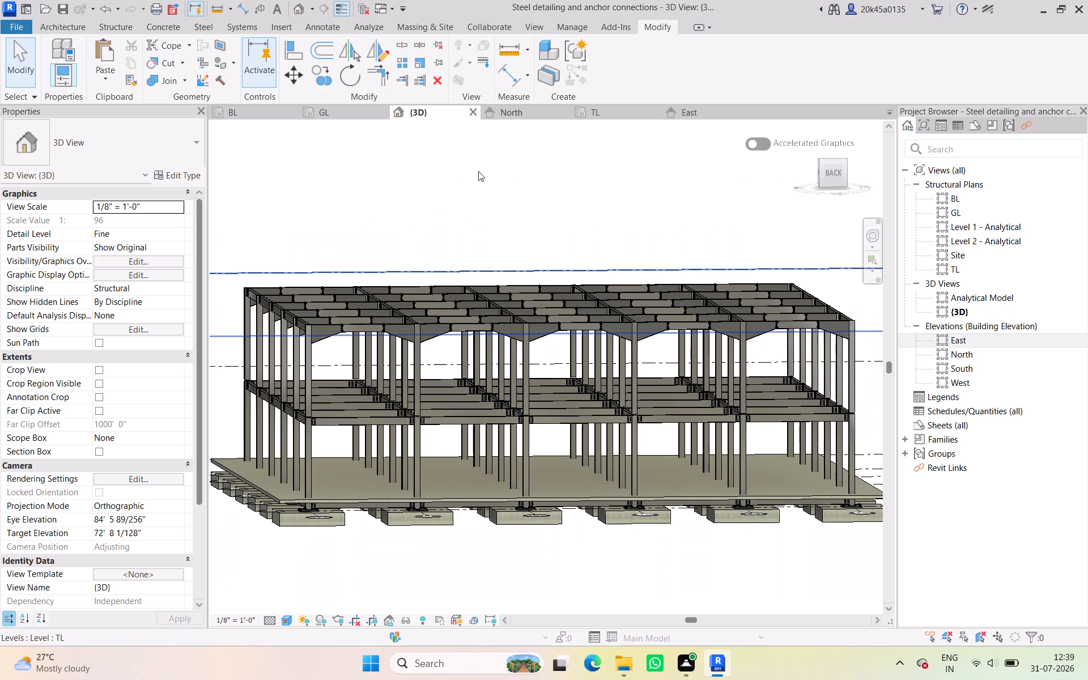
{"action": "left_click", "coordinate": [478, 171]}
{"action": "middle_click_drag", "start_coordinate": [617, 386], "coordinate": [467, 373], "text": "shift"}
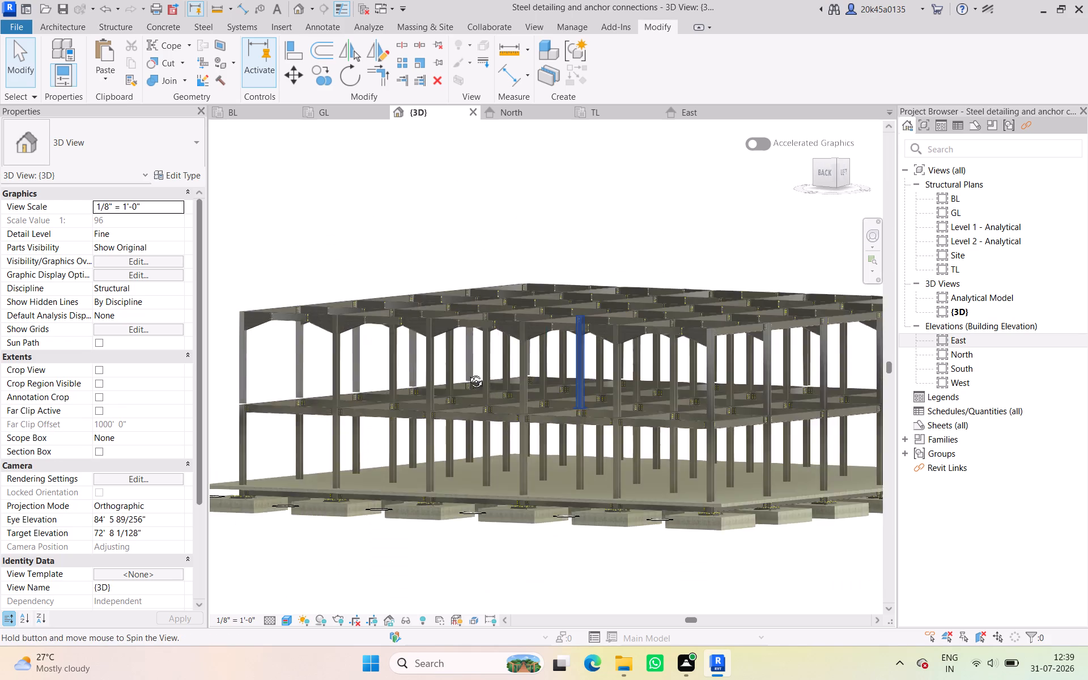
{"action": "middle_click_drag", "start_coordinate": [467, 373], "coordinate": [509, 429], "text": "shift"}
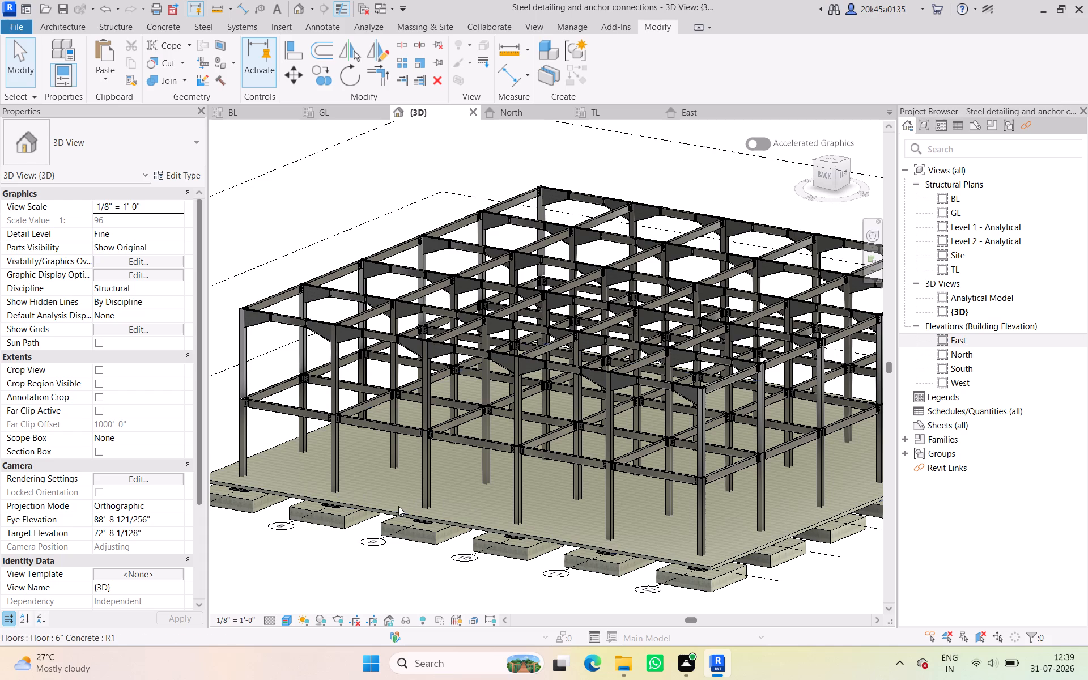
{"action": "scroll", "coordinate": [401, 495], "scroll_direction": "down", "scroll_amount": 4}
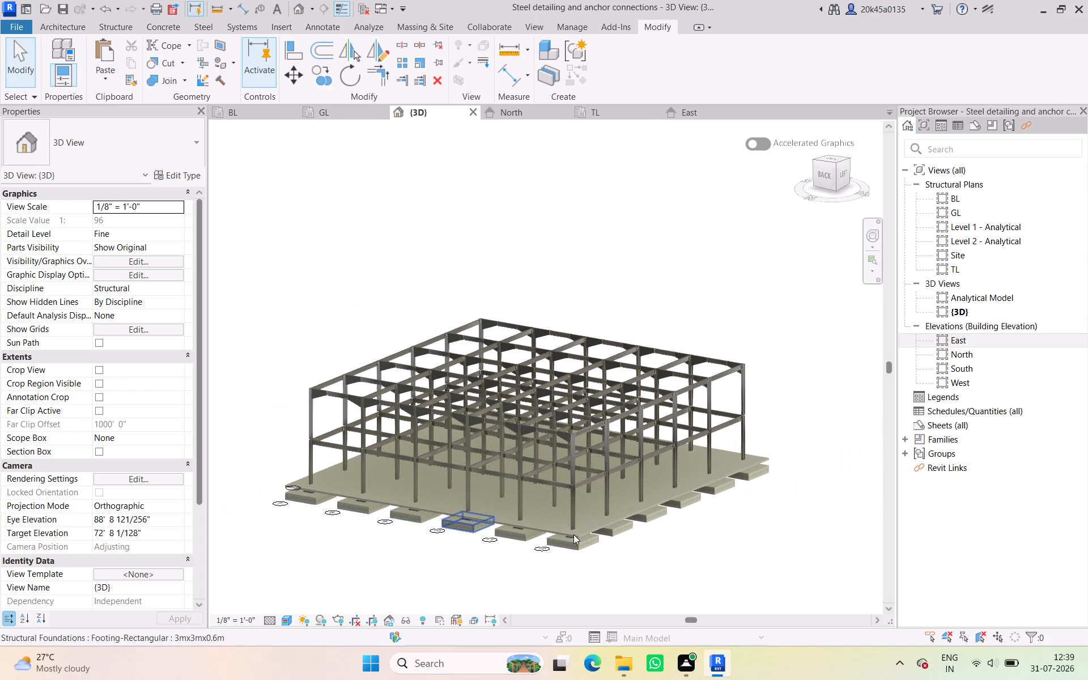
{"action": "middle_click_drag", "start_coordinate": [698, 562], "coordinate": [716, 501], "text": "shift"}
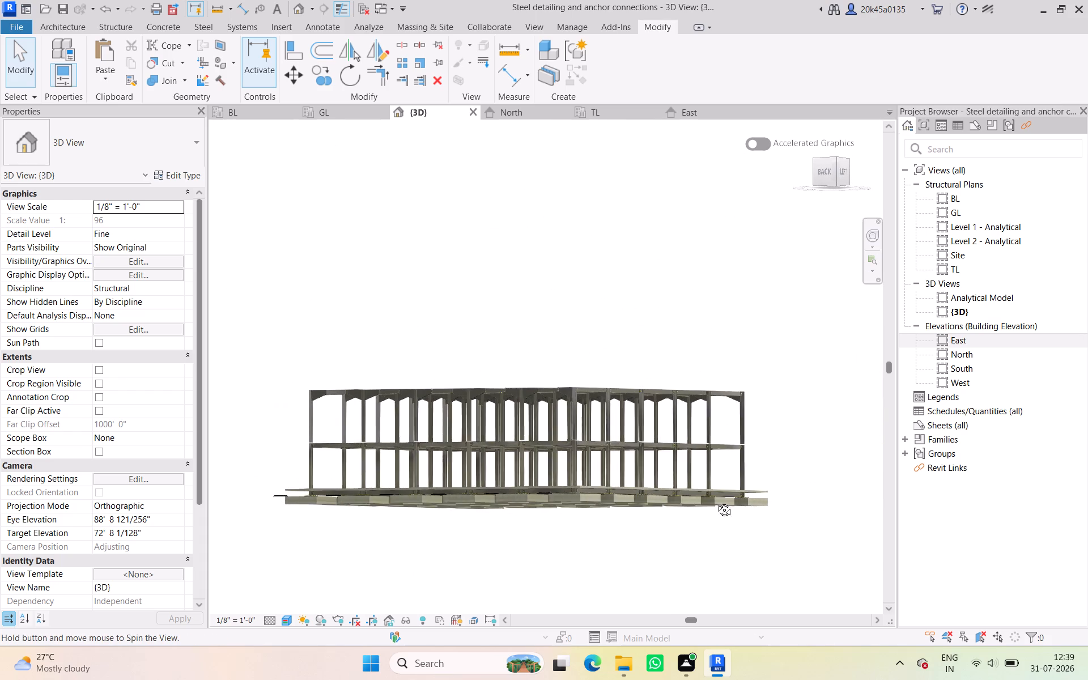
{"action": "middle_click_drag", "start_coordinate": [716, 501], "coordinate": [807, 524], "text": "shift"}
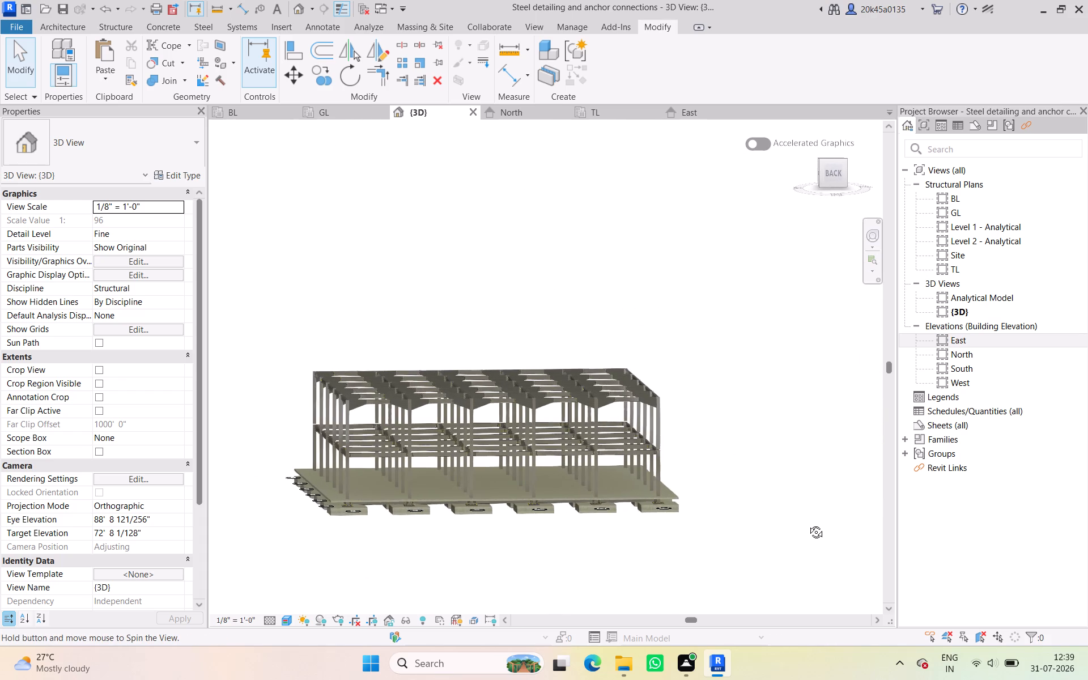
{"action": "middle_click_drag", "start_coordinate": [807, 524], "coordinate": [809, 524], "text": "shift"}
{"action": "scroll", "coordinate": [324, 473], "scroll_direction": "up", "scroll_amount": 4}
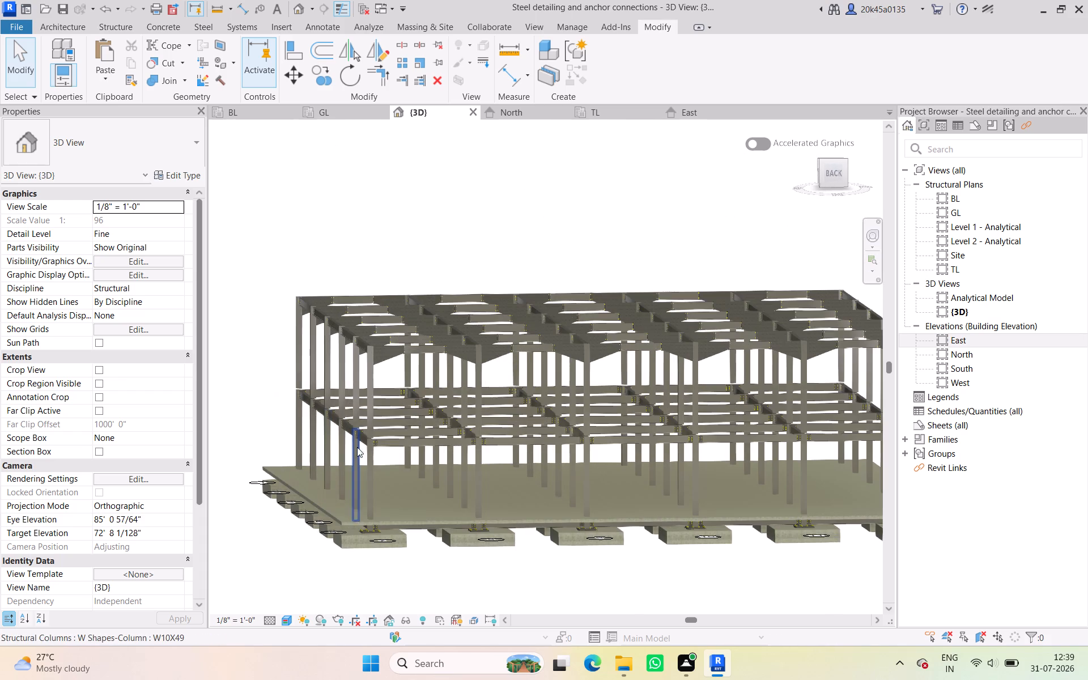
{"action": "scroll", "coordinate": [380, 424], "scroll_direction": "up", "scroll_amount": 3}
{"action": "middle_click_drag", "start_coordinate": [377, 428], "coordinate": [352, 416]}
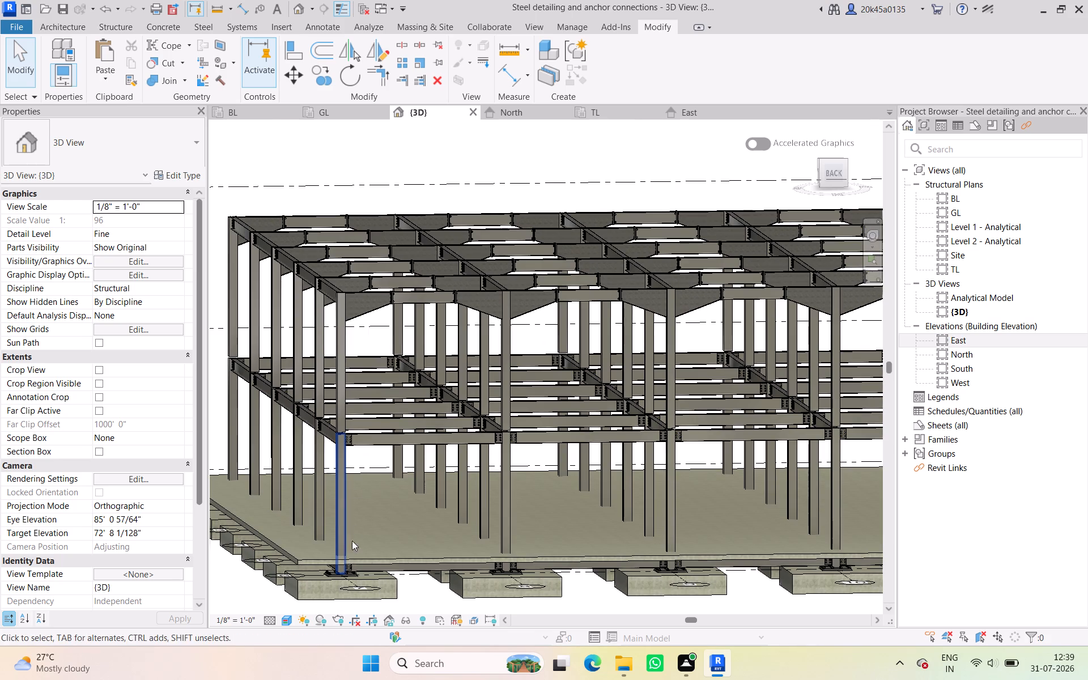
{"action": "scroll", "coordinate": [371, 501], "scroll_direction": "down", "scroll_amount": 3}
{"action": "middle_click_drag", "start_coordinate": [371, 493], "coordinate": [318, 508]}
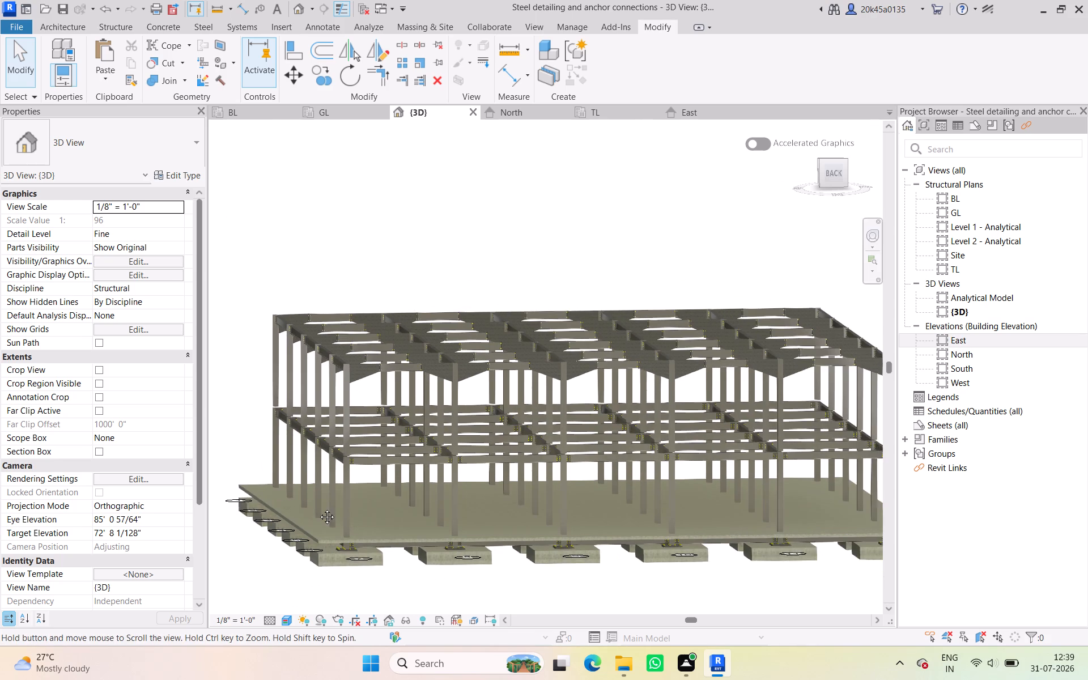
{"action": "middle_click_drag", "start_coordinate": [318, 508], "coordinate": [264, 499]}
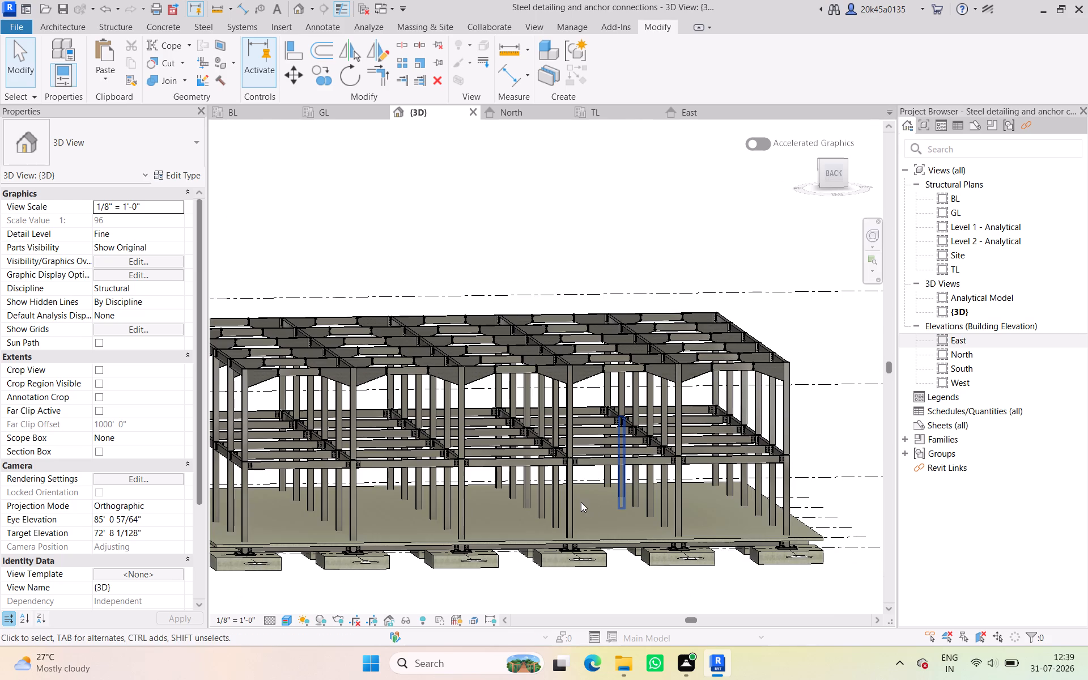
{"action": "middle_click_drag", "start_coordinate": [337, 512], "coordinate": [600, 487]}
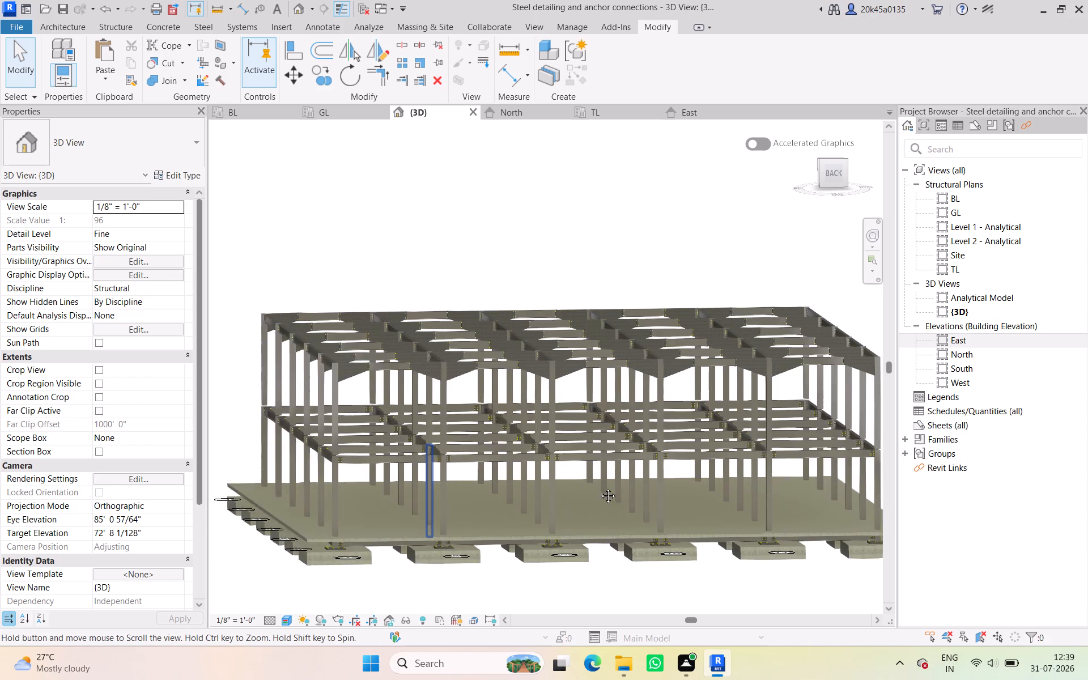
{"action": "middle_click_drag", "start_coordinate": [600, 487], "coordinate": [623, 495]}
{"action": "scroll", "coordinate": [532, 515], "scroll_direction": "up", "scroll_amount": 4}
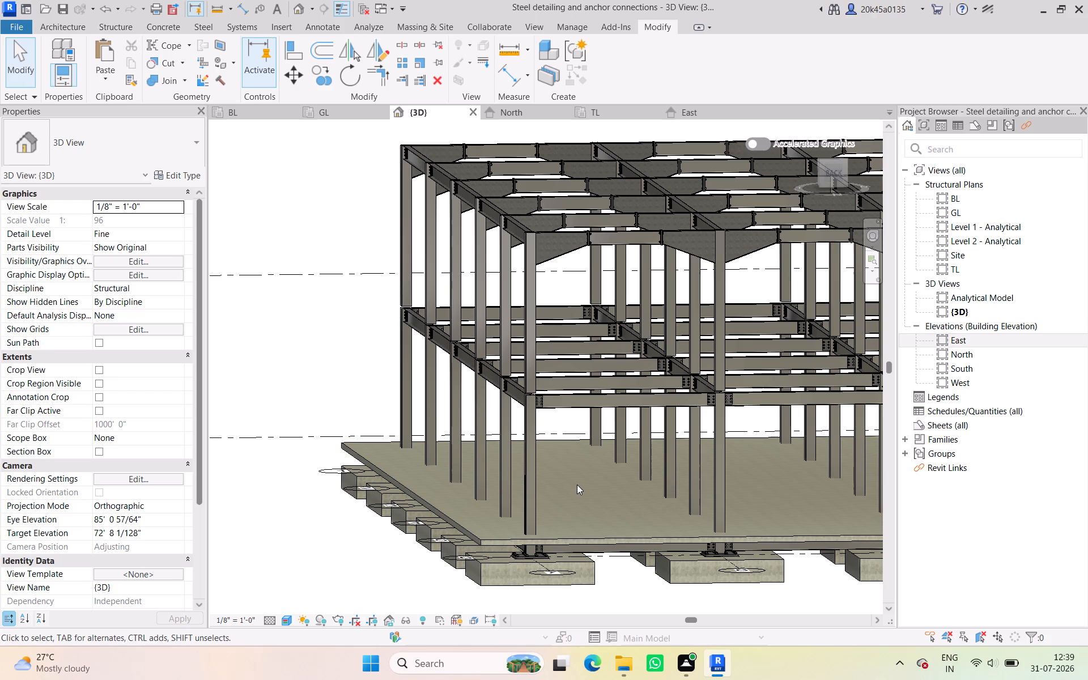
{"action": "middle_click_drag", "start_coordinate": [568, 479], "coordinate": [409, 483]}
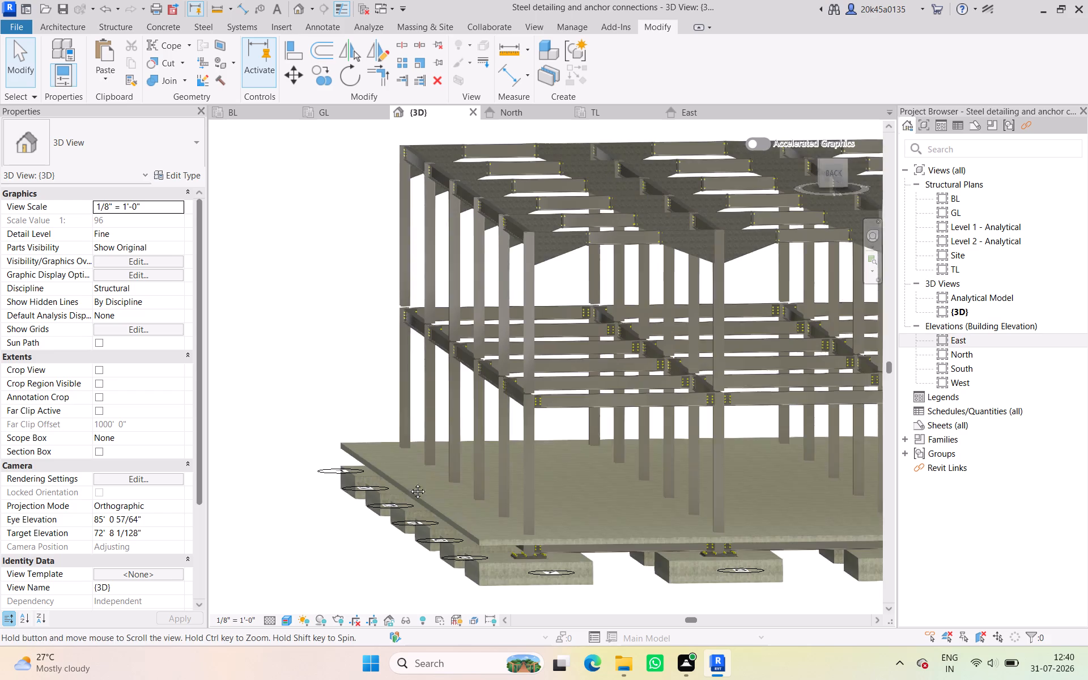
{"action": "middle_click_drag", "start_coordinate": [409, 483], "coordinate": [298, 488]}
{"action": "middle_click_drag", "start_coordinate": [481, 437], "coordinate": [426, 581]}
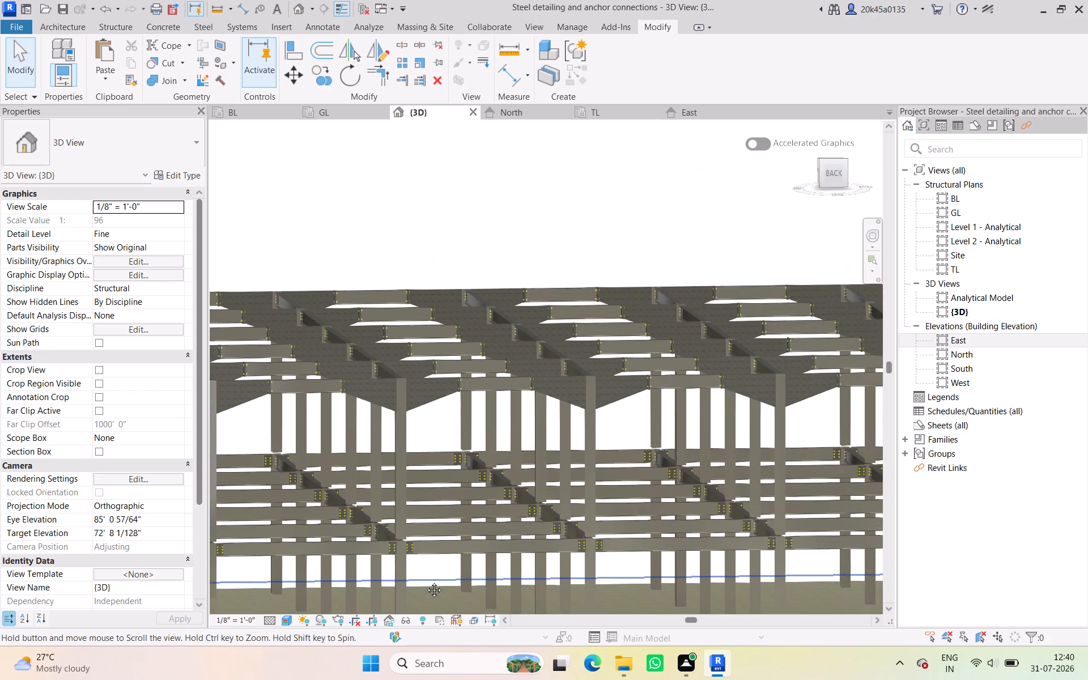
{"action": "middle_click_drag", "start_coordinate": [426, 581], "coordinate": [423, 575]}
{"action": "scroll", "coordinate": [454, 493], "scroll_direction": "down", "scroll_amount": 4}
{"action": "middle_click_drag", "start_coordinate": [456, 489], "coordinate": [452, 436]}
{"action": "scroll", "coordinate": [452, 436], "scroll_direction": "up", "scroll_amount": 1}
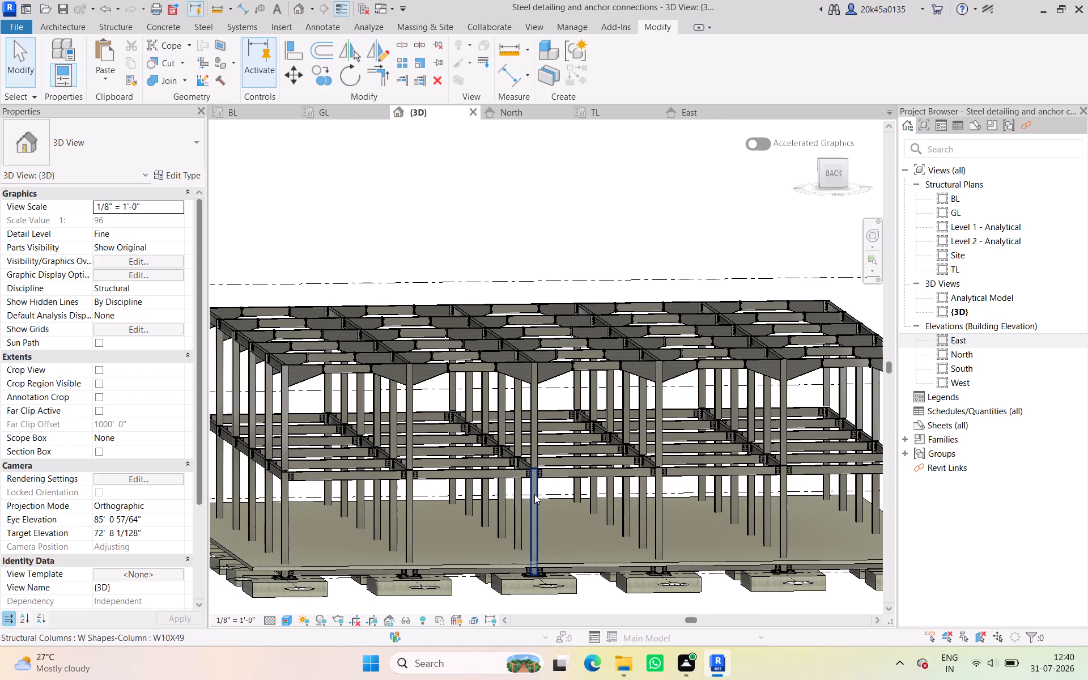
{"action": "scroll", "coordinate": [534, 494], "scroll_direction": "down", "scroll_amount": 5}
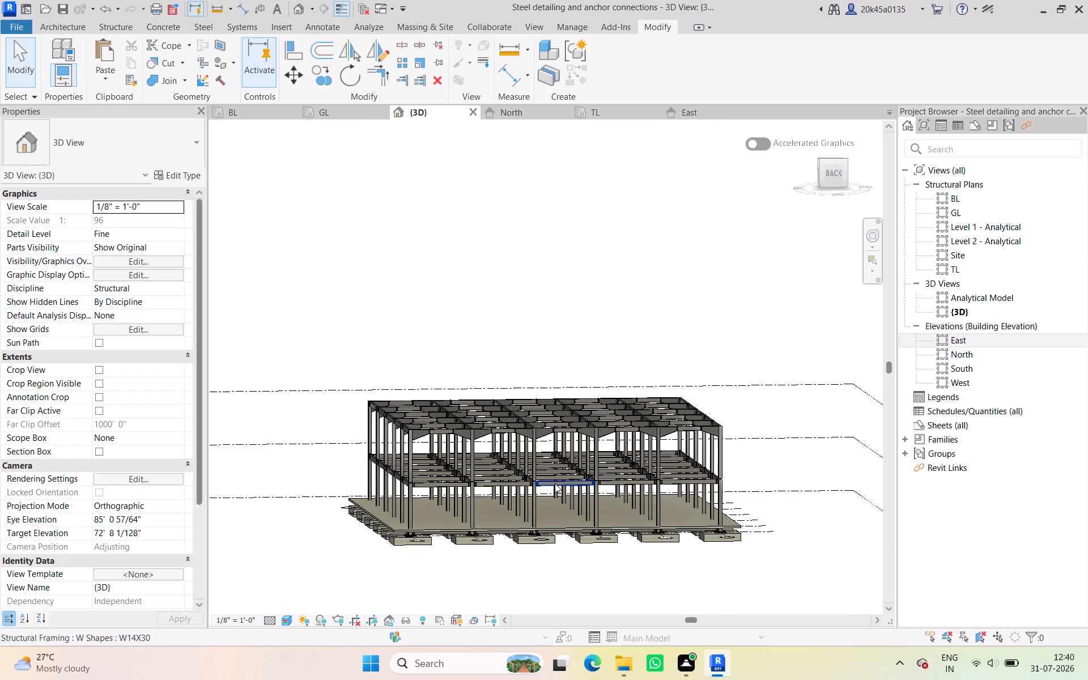
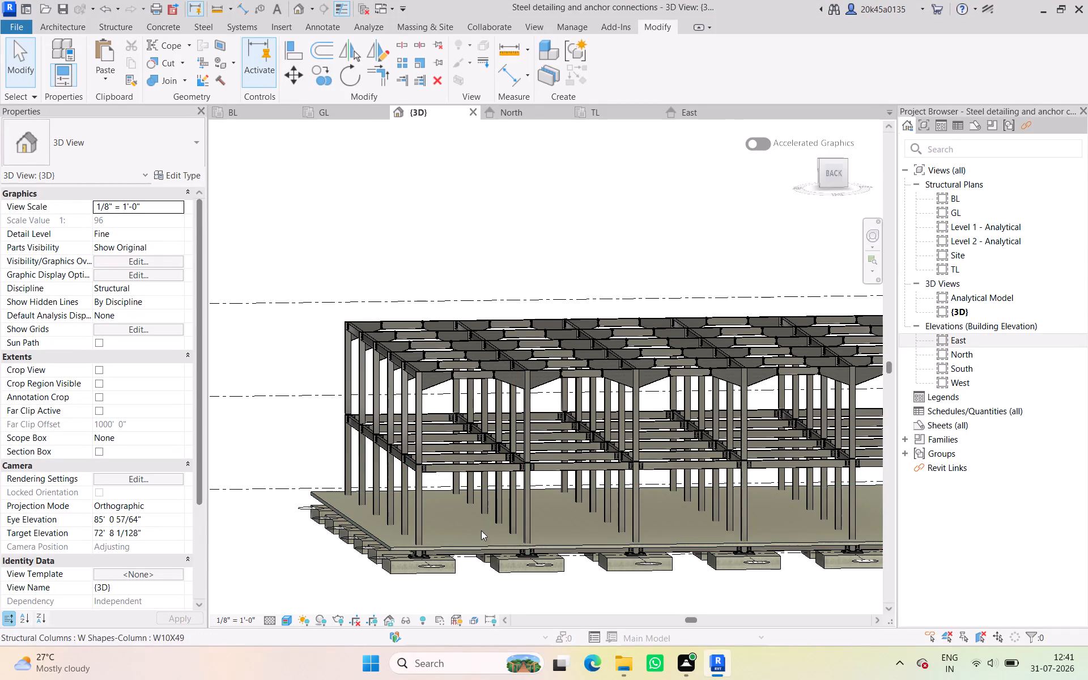
Save the project.
{"action": "scroll", "coordinate": [473, 520], "scroll_direction": "down", "scroll_amount": 4}
{"action": "middle_click_drag", "start_coordinate": [572, 559], "coordinate": [490, 558], "text": "shift"}
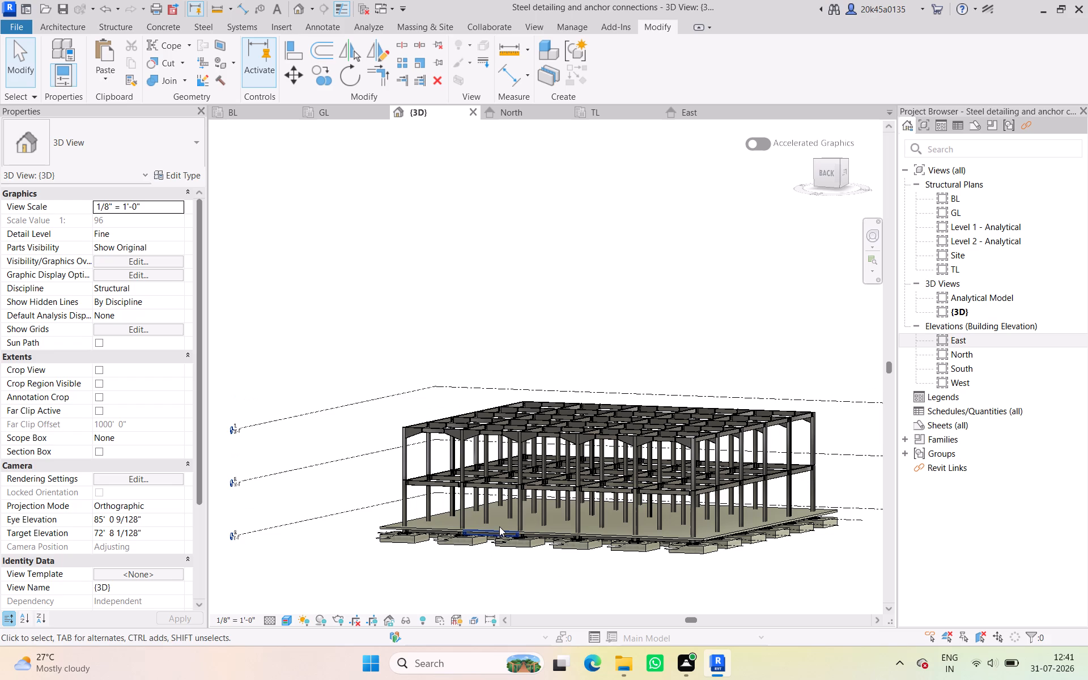
{"action": "key", "text": "ctrl+s"}
{"action": "key", "text": "ctrl+s"}
{"action": "key", "text": "ctrl+s"}
{"action": "key", "text": "ctrl+s"}
Start the Truss command and load the Howe Gabled Truss-8 Panel family from the Structural Trusses library.
{"action": "scroll", "coordinate": [618, 456], "scroll_direction": "up", "scroll_amount": 10}
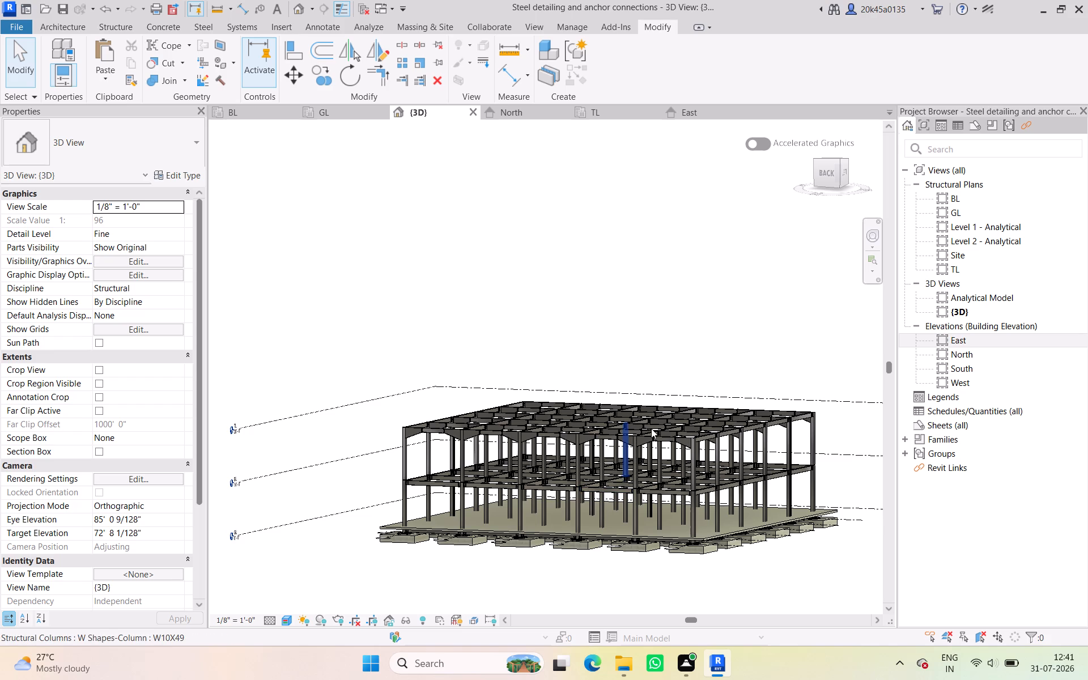
{"action": "scroll", "coordinate": [651, 428], "scroll_direction": "up", "scroll_amount": 2}
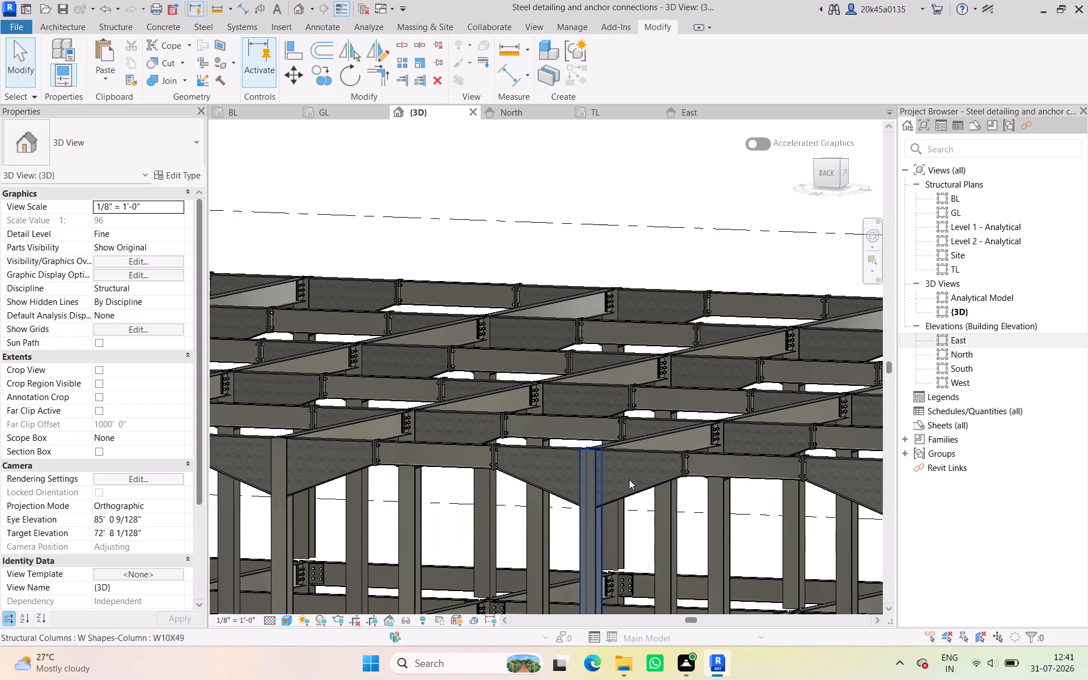
{"action": "scroll", "coordinate": [640, 493], "scroll_direction": "down", "scroll_amount": 5}
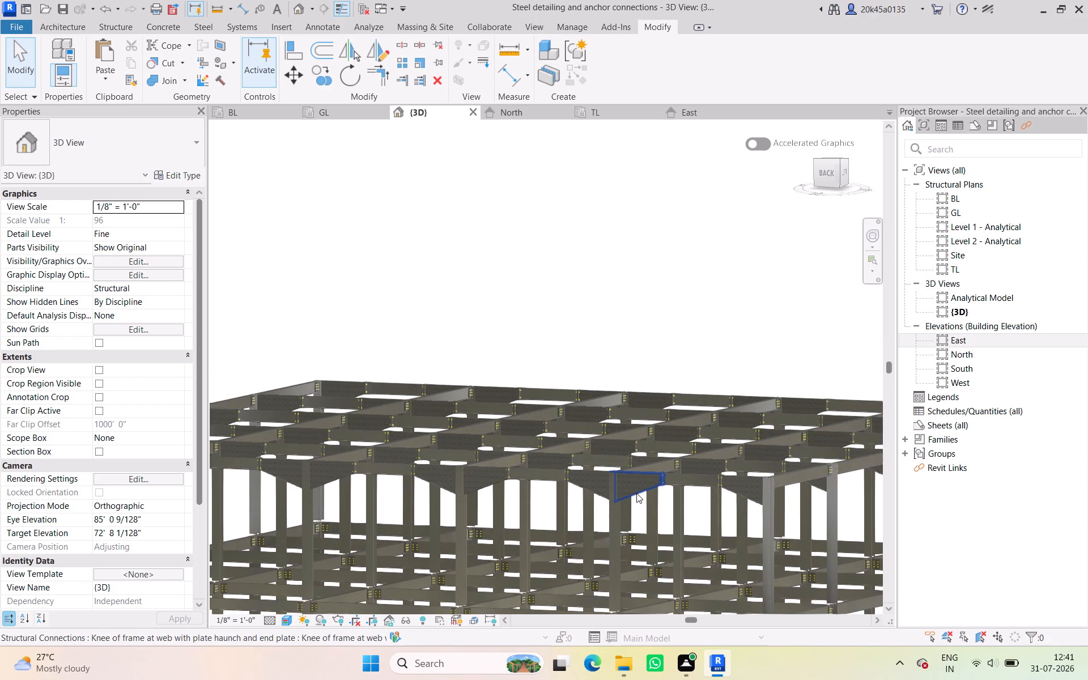
{"action": "scroll", "coordinate": [636, 492], "scroll_direction": "down", "scroll_amount": 4}
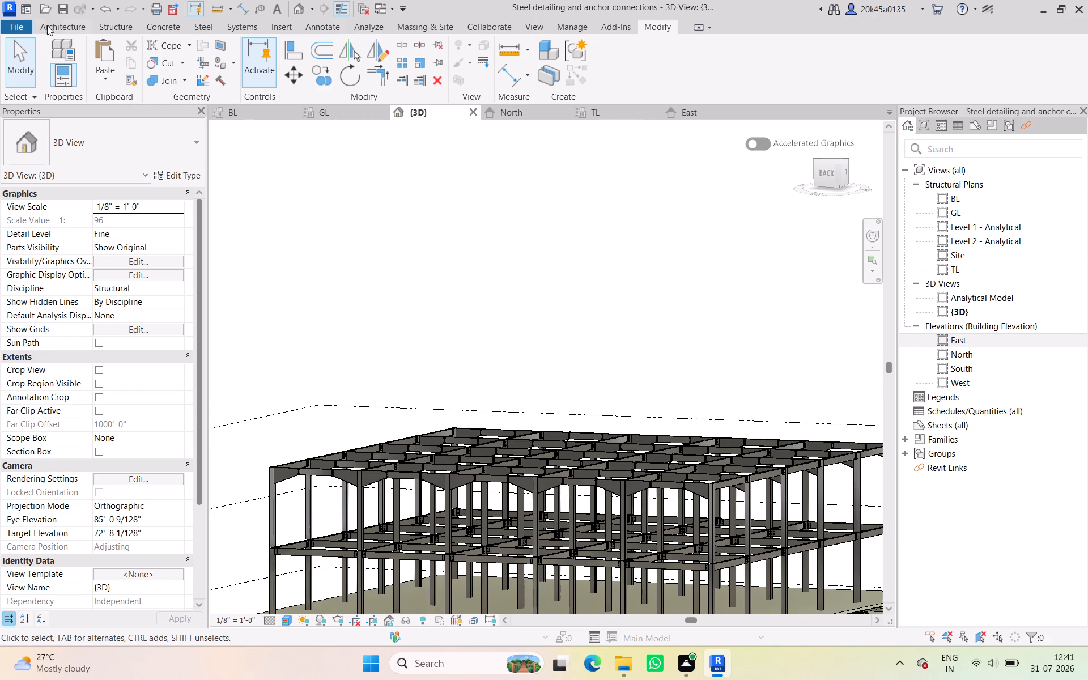
{"action": "left_click", "coordinate": [54, 20]}
{"action": "left_click", "coordinate": [125, 26]}
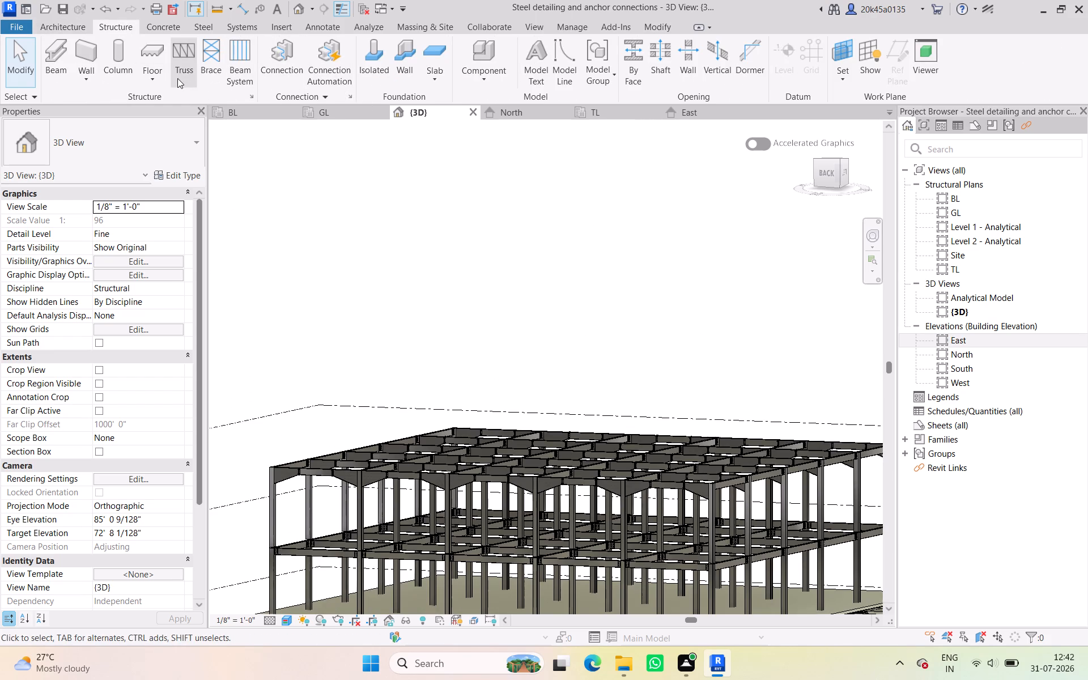
{"action": "left_click", "coordinate": [186, 57]}
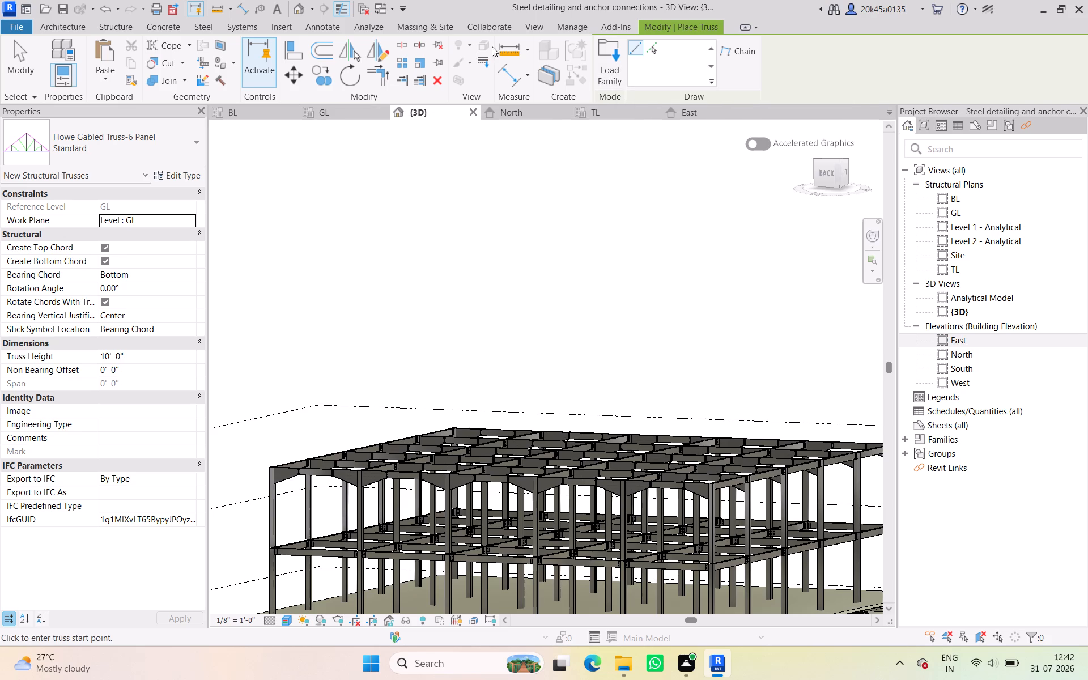
{"action": "left_click", "coordinate": [611, 54]}
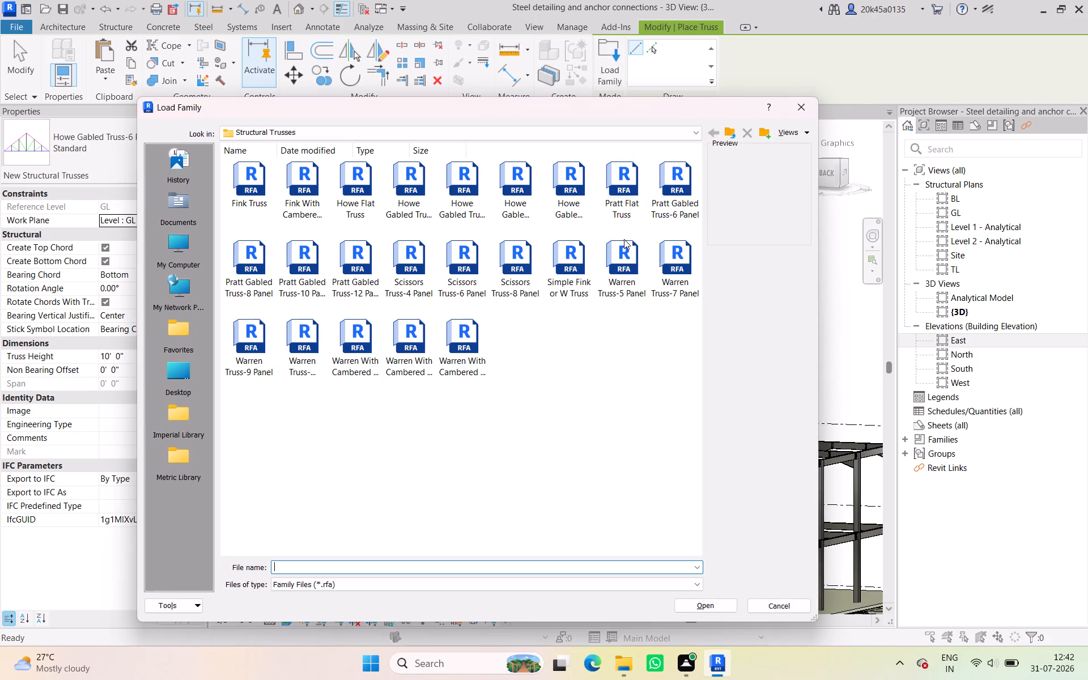
{"action": "left_click", "coordinate": [319, 171]}
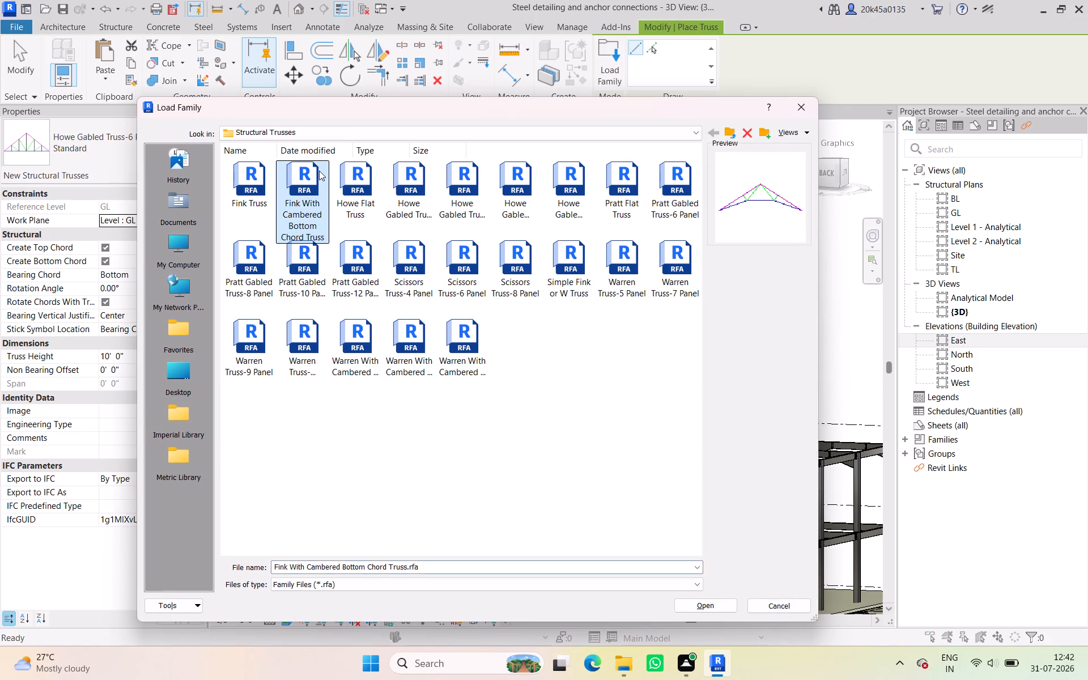
{"action": "key", "text": "Right"}
{"action": "key", "text": "Right"}
{"action": "key", "text": "Right"}
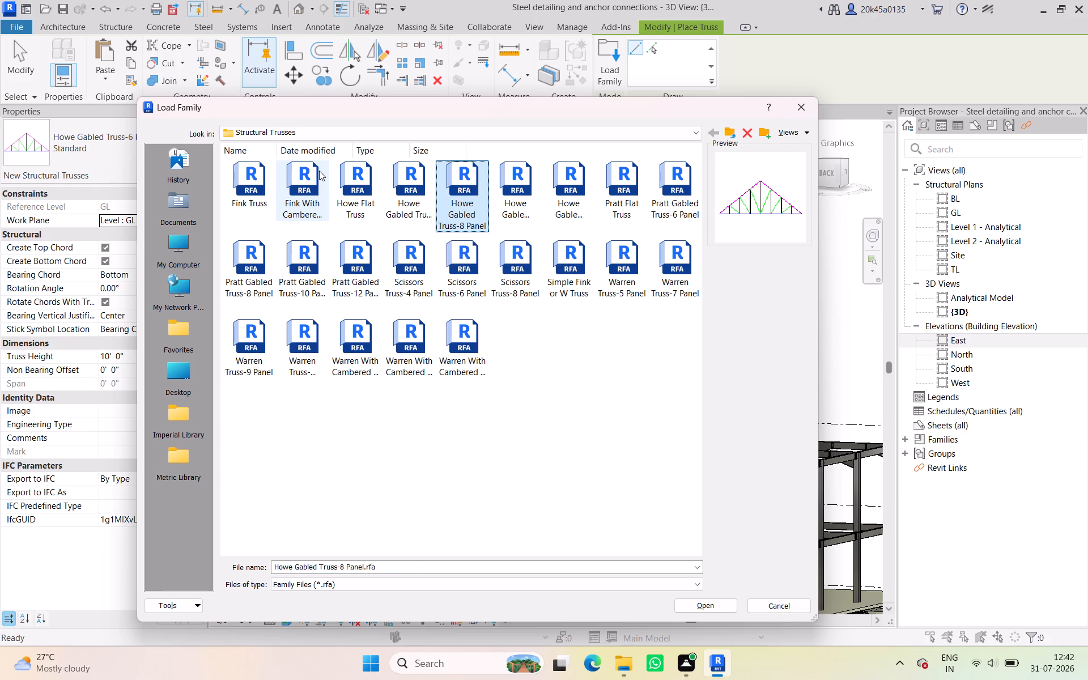
{"action": "left_click", "coordinate": [708, 600]}
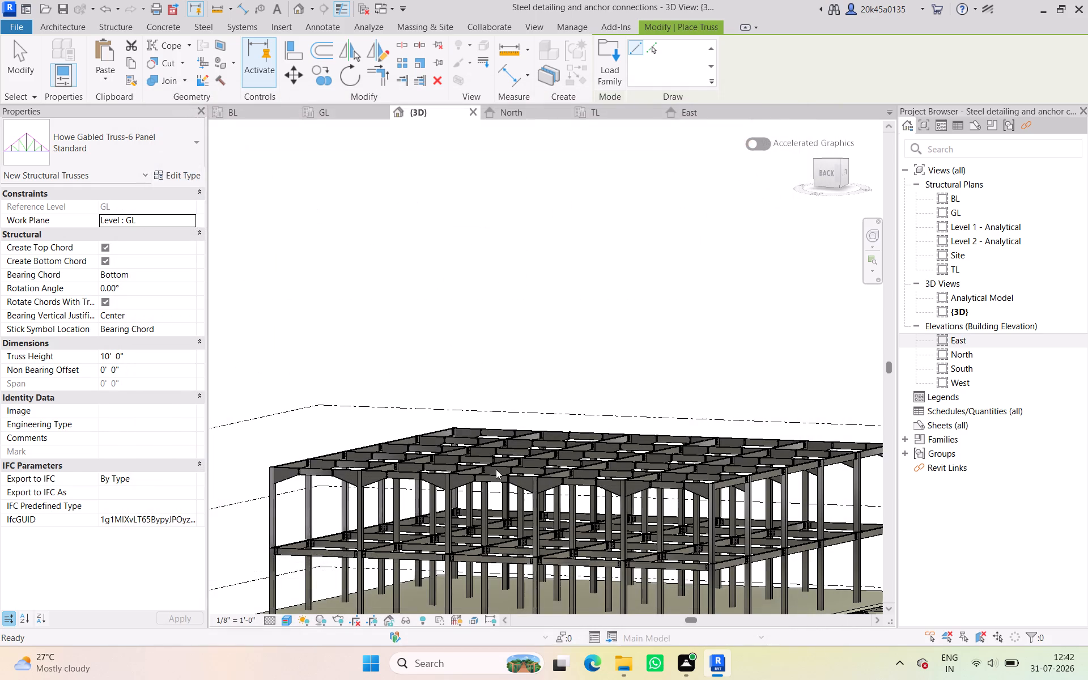
In the North elevation, place the Howe Gabled Truss-8 Panel along level TL, from the grid 7 column's outer face to the grid 12 column's outer face.
{"action": "left_click", "coordinate": [499, 114]}
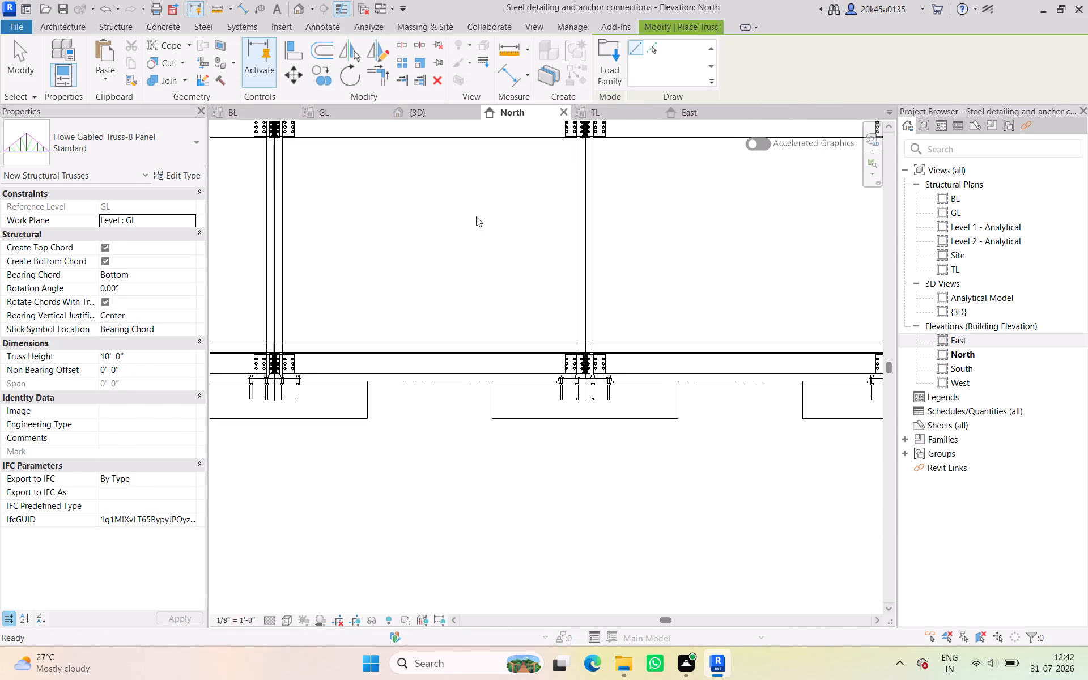
{"action": "scroll", "coordinate": [470, 335], "scroll_direction": "down", "scroll_amount": 7}
{"action": "middle_click_drag", "start_coordinate": [456, 318], "coordinate": [480, 456]}
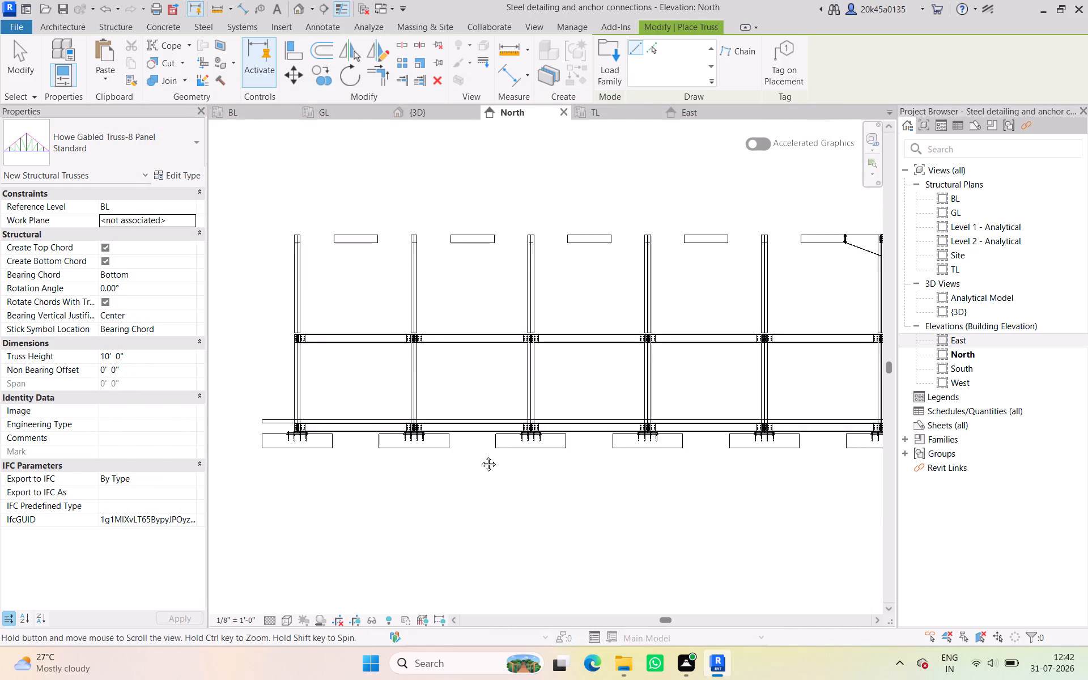
{"action": "middle_click_drag", "start_coordinate": [480, 456], "coordinate": [482, 479]}
{"action": "scroll", "coordinate": [271, 290], "scroll_direction": "up", "scroll_amount": 7}
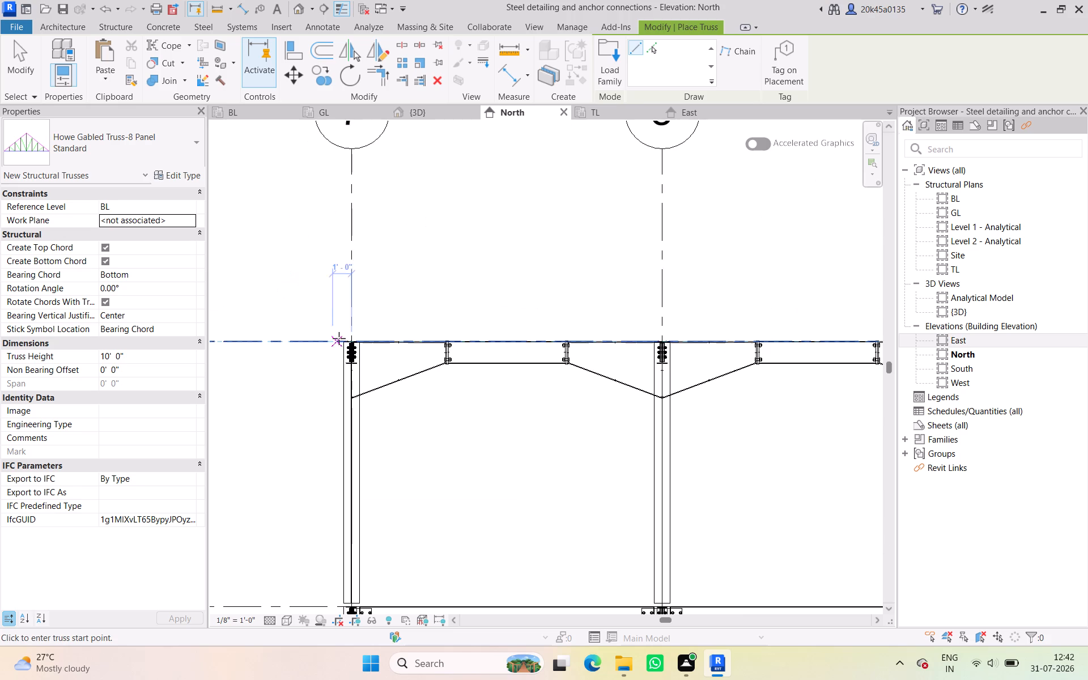
{"action": "scroll", "coordinate": [342, 342], "scroll_direction": "up", "scroll_amount": 14}
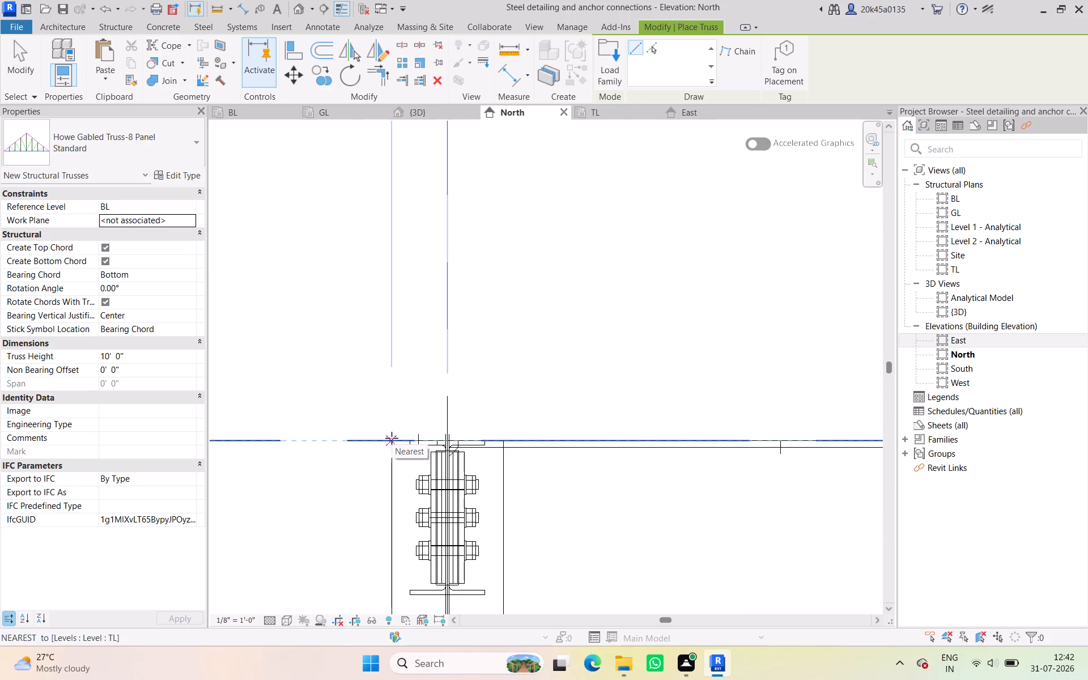
{"action": "left_click", "coordinate": [392, 438]}
{"action": "scroll", "coordinate": [683, 433], "scroll_direction": "down", "scroll_amount": 4}
{"action": "middle_click_drag", "start_coordinate": [671, 421], "coordinate": [277, 373]}
{"action": "scroll", "coordinate": [639, 383], "scroll_direction": "down", "scroll_amount": 3}
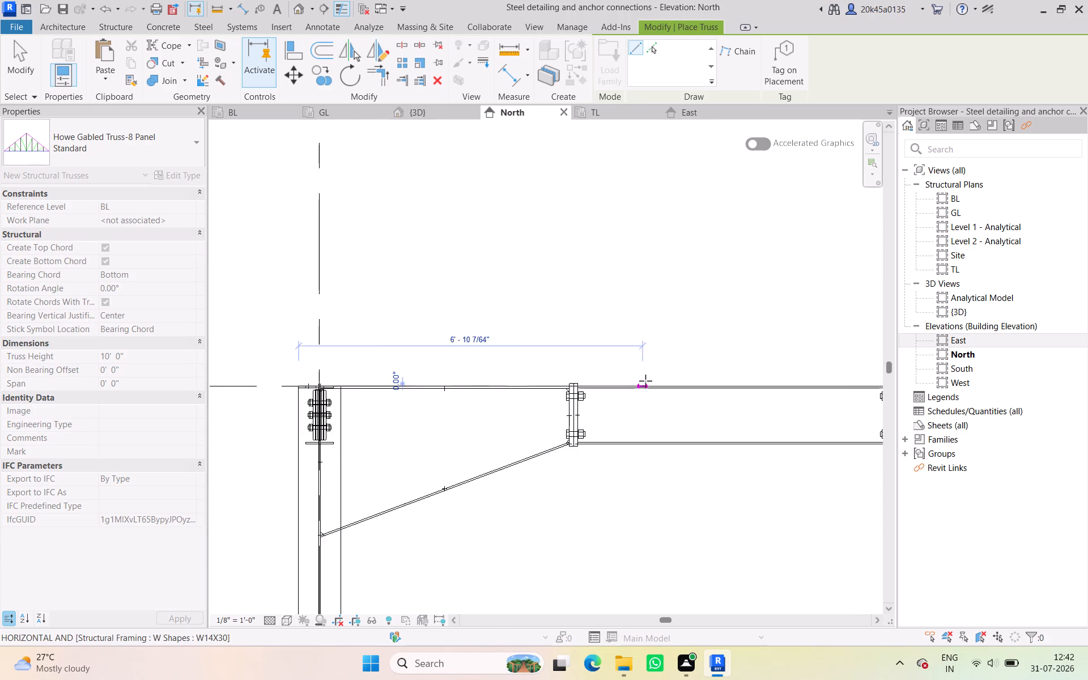
{"action": "scroll", "coordinate": [645, 381], "scroll_direction": "down", "scroll_amount": 2}
{"action": "middle_click_drag", "start_coordinate": [646, 380], "coordinate": [210, 371]}
{"action": "scroll", "coordinate": [675, 363], "scroll_direction": "down", "scroll_amount": 4}
{"action": "middle_click_drag", "start_coordinate": [603, 348], "coordinate": [177, 368]}
{"action": "scroll", "coordinate": [612, 362], "scroll_direction": "down", "scroll_amount": 6}
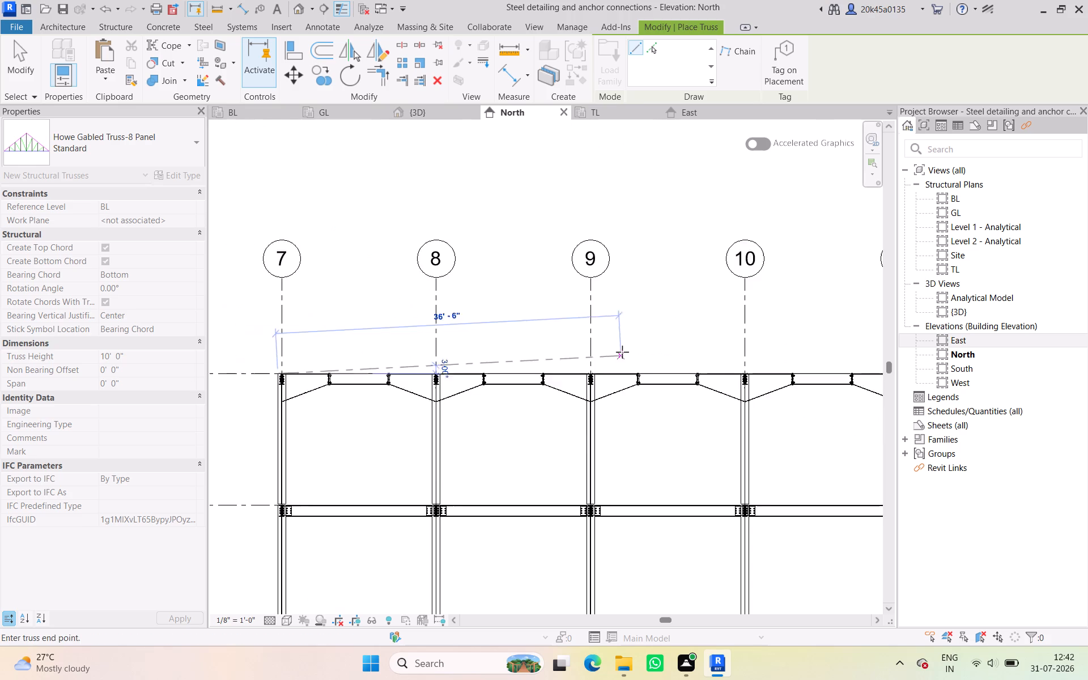
{"action": "scroll", "coordinate": [622, 352], "scroll_direction": "down", "scroll_amount": 5}
{"action": "middle_click_drag", "start_coordinate": [615, 362], "coordinate": [320, 381]}
{"action": "scroll", "coordinate": [518, 367], "scroll_direction": "up", "scroll_amount": 9}
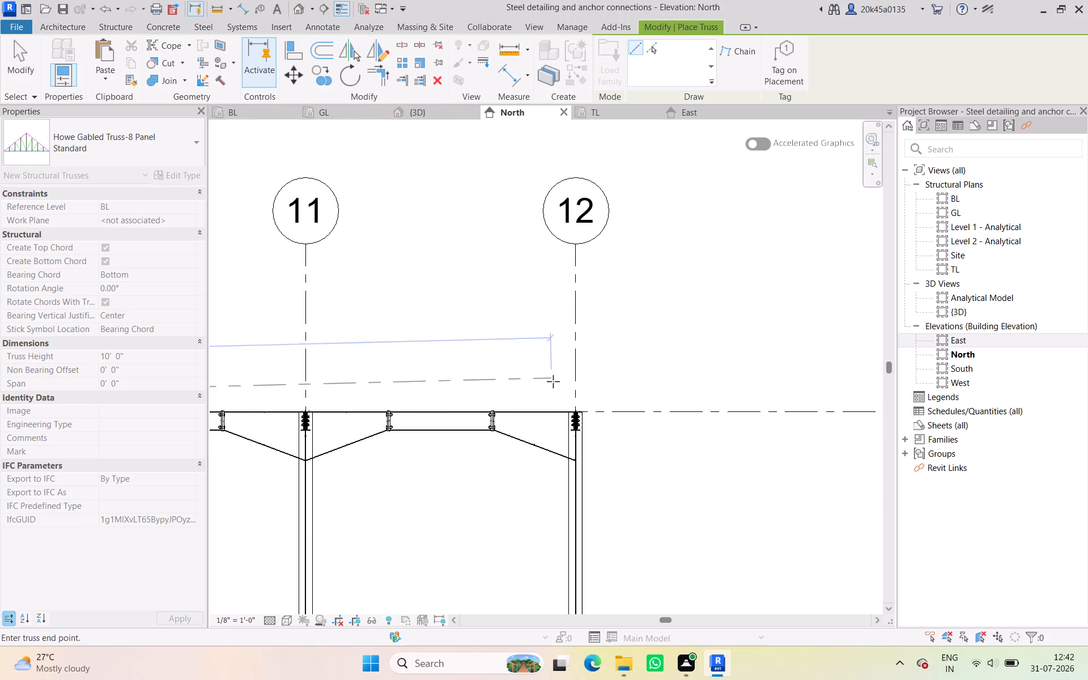
{"action": "scroll", "coordinate": [553, 381], "scroll_direction": "up", "scroll_amount": 5}
{"action": "scroll", "coordinate": [595, 408], "scroll_direction": "up", "scroll_amount": 14}
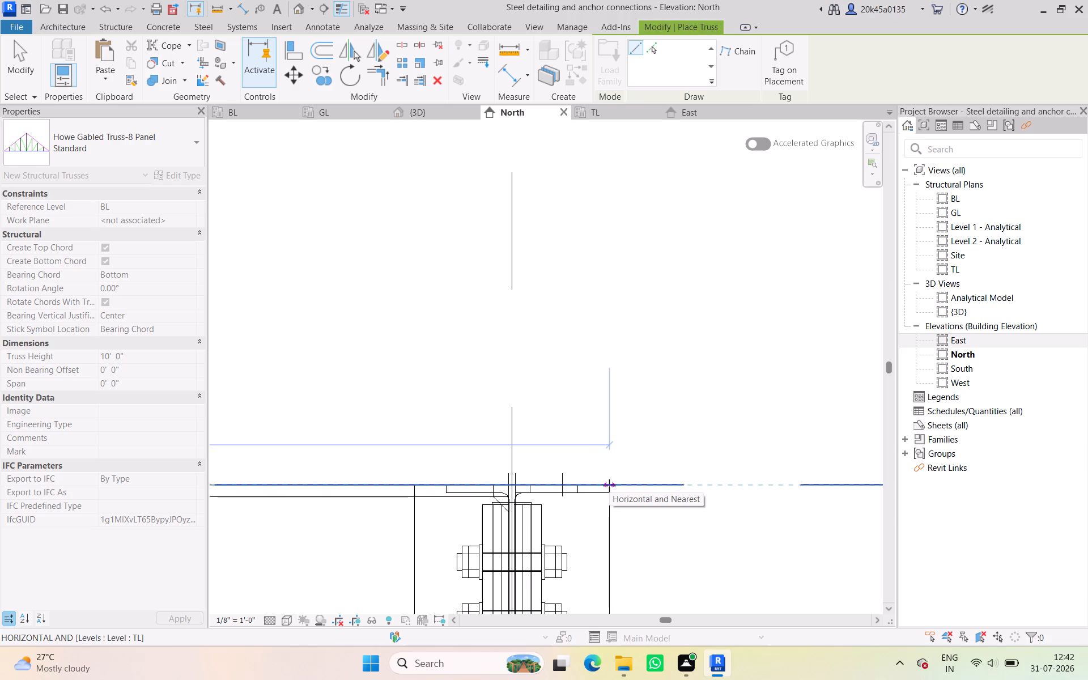
{"action": "left_click", "coordinate": [609, 486]}
{"action": "scroll", "coordinate": [556, 435], "scroll_direction": "down", "scroll_amount": 11}
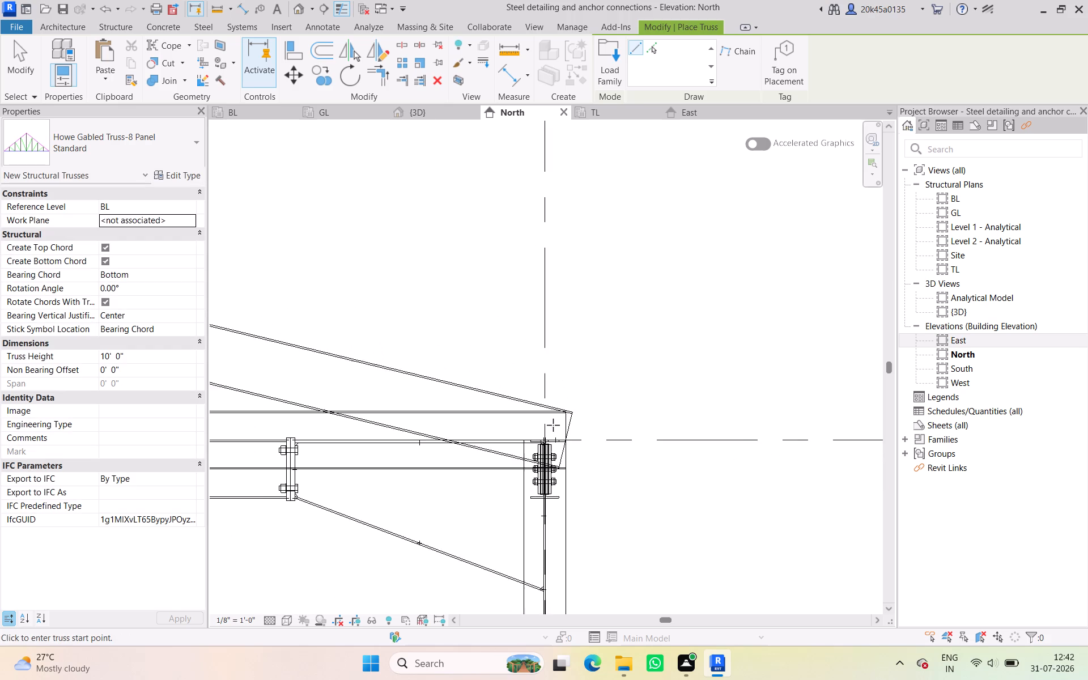
{"action": "middle_click_drag", "start_coordinate": [558, 426], "coordinate": [809, 401]}
{"action": "scroll", "coordinate": [775, 389], "scroll_direction": "up", "scroll_amount": 1}
{"action": "left_click", "coordinate": [12, 50]}
Examine the placed gabled truss along its span above the top-level beams in the North elevation.
{"action": "scroll", "coordinate": [482, 270], "scroll_direction": "down", "scroll_amount": 5}
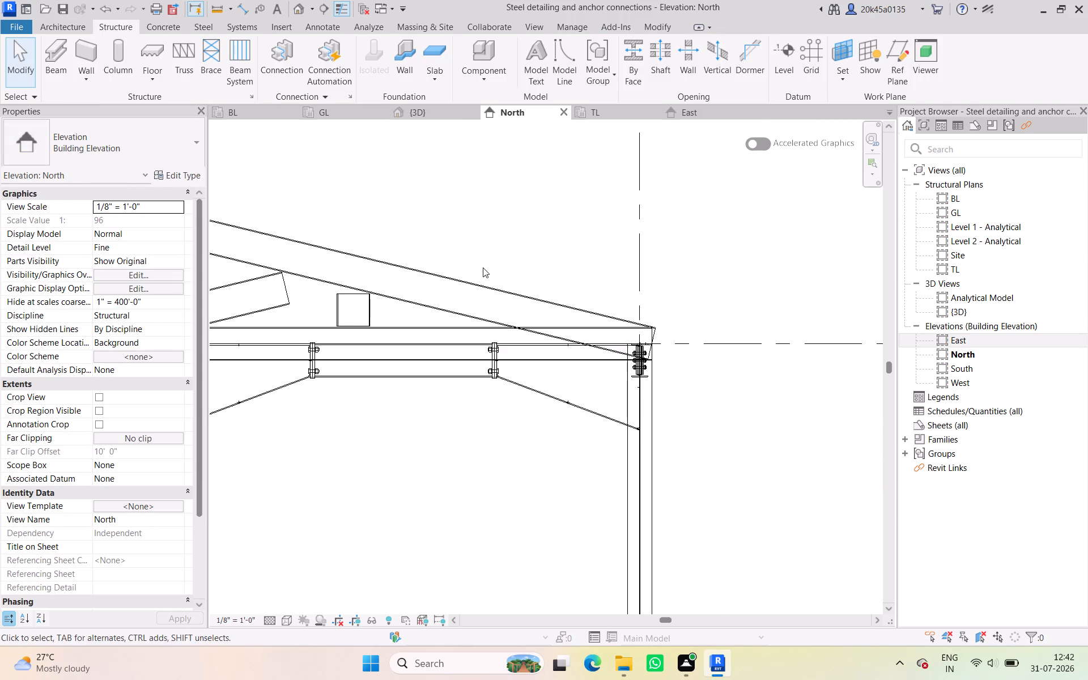
{"action": "middle_click_drag", "start_coordinate": [485, 267], "coordinate": [730, 273]}
{"action": "scroll", "coordinate": [516, 281], "scroll_direction": "down", "scroll_amount": 5}
{"action": "middle_click_drag", "start_coordinate": [513, 226], "coordinate": [694, 239]}
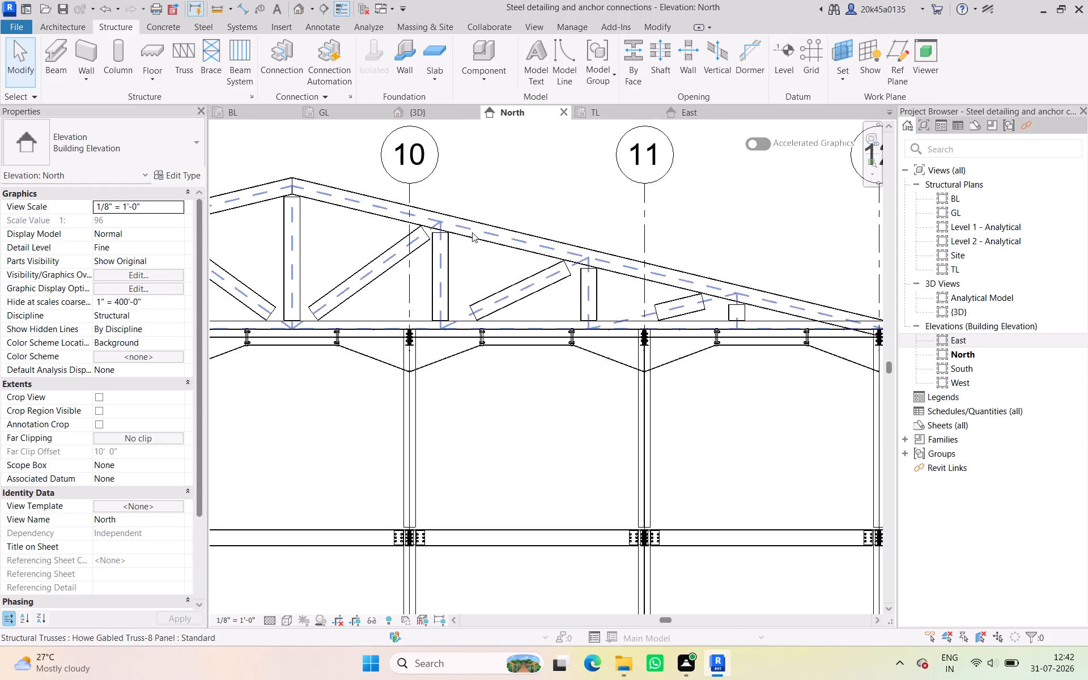
{"action": "scroll", "coordinate": [471, 233], "scroll_direction": "down", "scroll_amount": 3}
{"action": "middle_click_drag", "start_coordinate": [492, 245], "coordinate": [573, 241]}
{"action": "scroll", "coordinate": [478, 235], "scroll_direction": "down", "scroll_amount": 3}
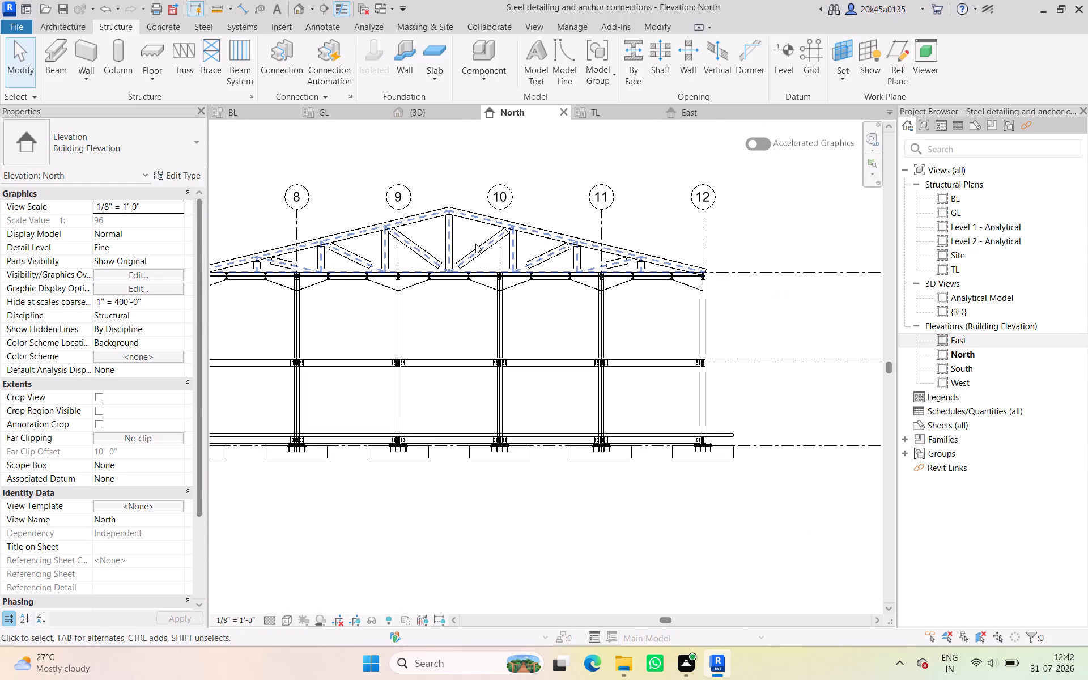
{"action": "left_click", "coordinate": [358, 150]}
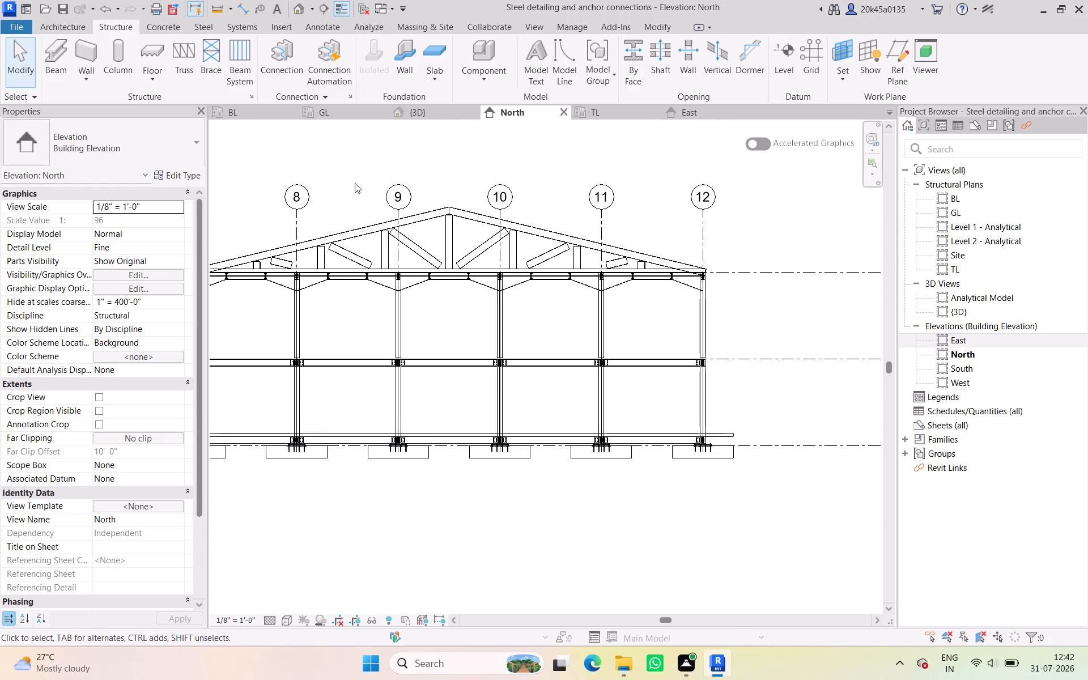
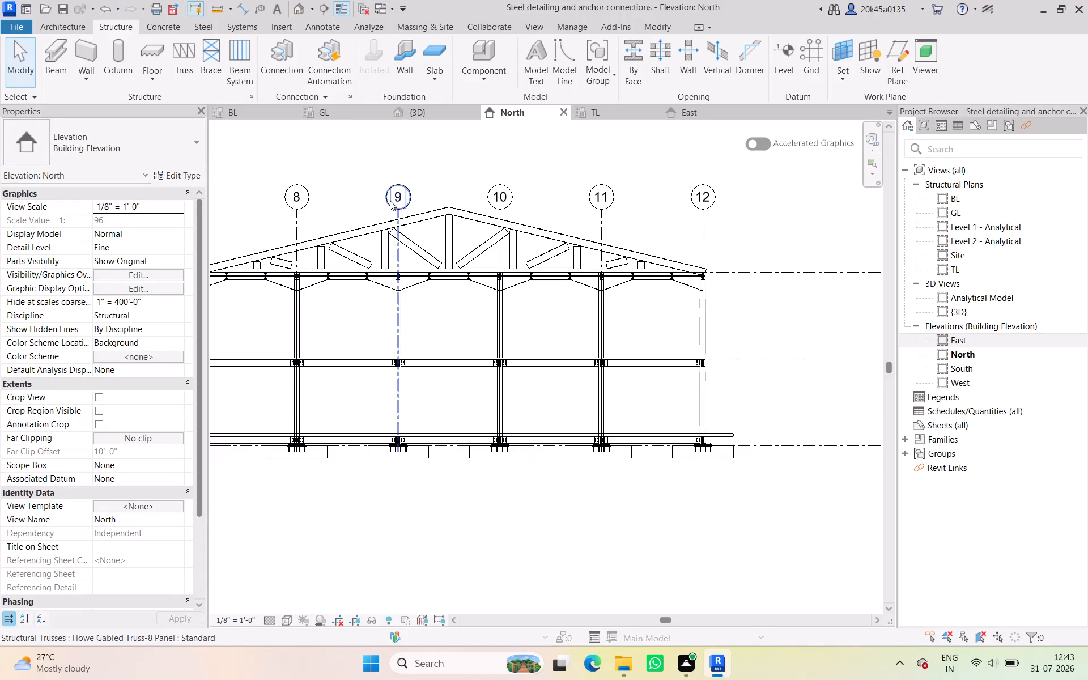
In the North elevation, raise the gabled truss above the top-level beams to start and end level offsets of 0' 6 1/2".
{"action": "scroll", "coordinate": [390, 201], "scroll_direction": "down", "scroll_amount": 1}
{"action": "middle_click_drag", "start_coordinate": [401, 210], "coordinate": [616, 278]}
{"action": "scroll", "coordinate": [453, 280], "scroll_direction": "up", "scroll_amount": 10}
{"action": "middle_click_drag", "start_coordinate": [462, 298], "coordinate": [398, 289]}
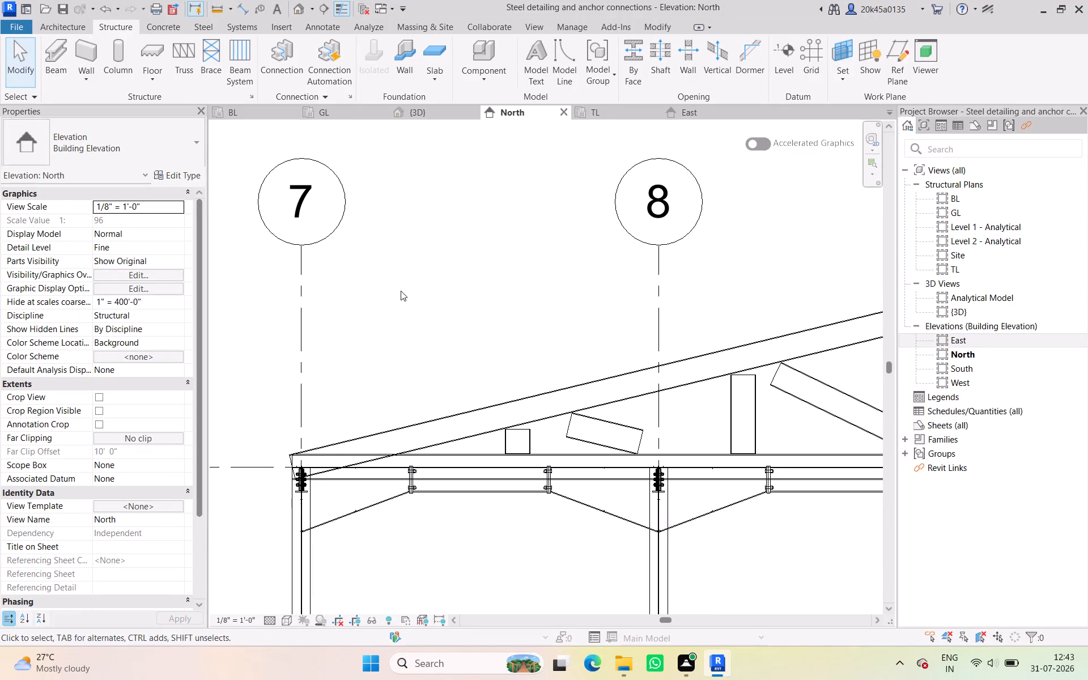
{"action": "left_click", "coordinate": [406, 425]}
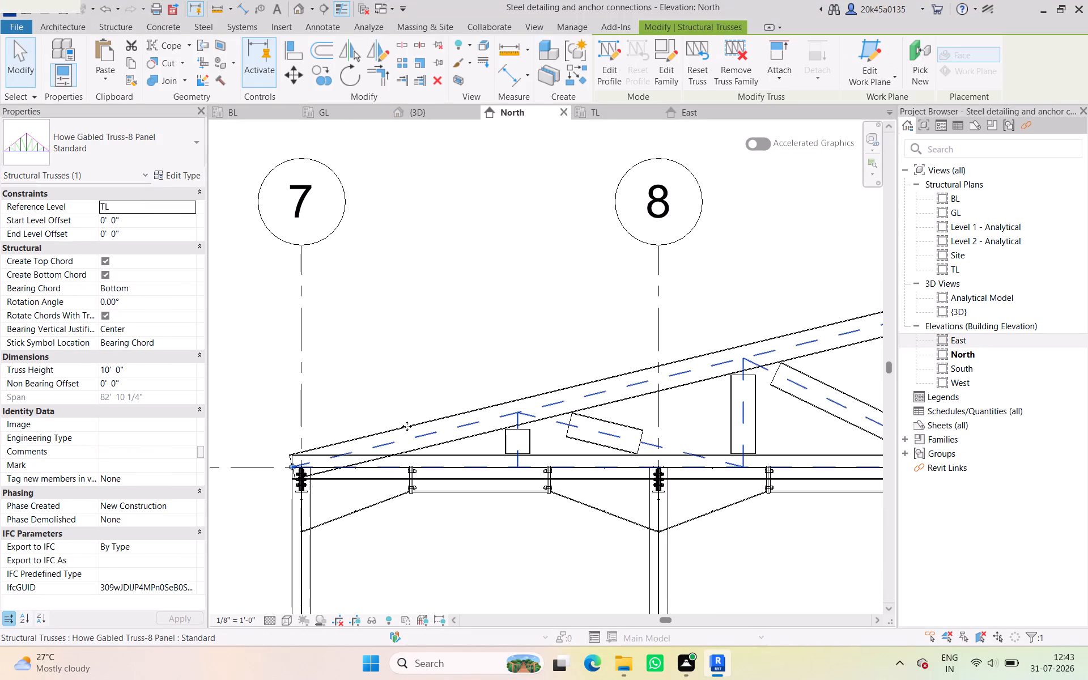
{"action": "key", "text": "Up"}
{"action": "key", "text": "Up"}
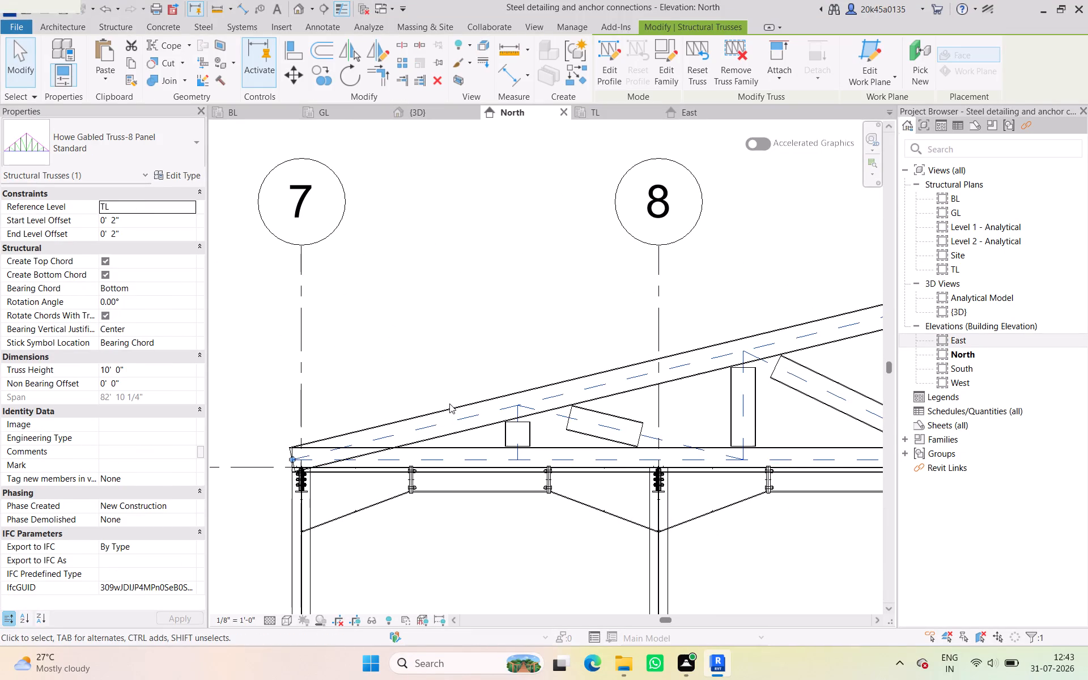
{"action": "key", "text": "Up"}
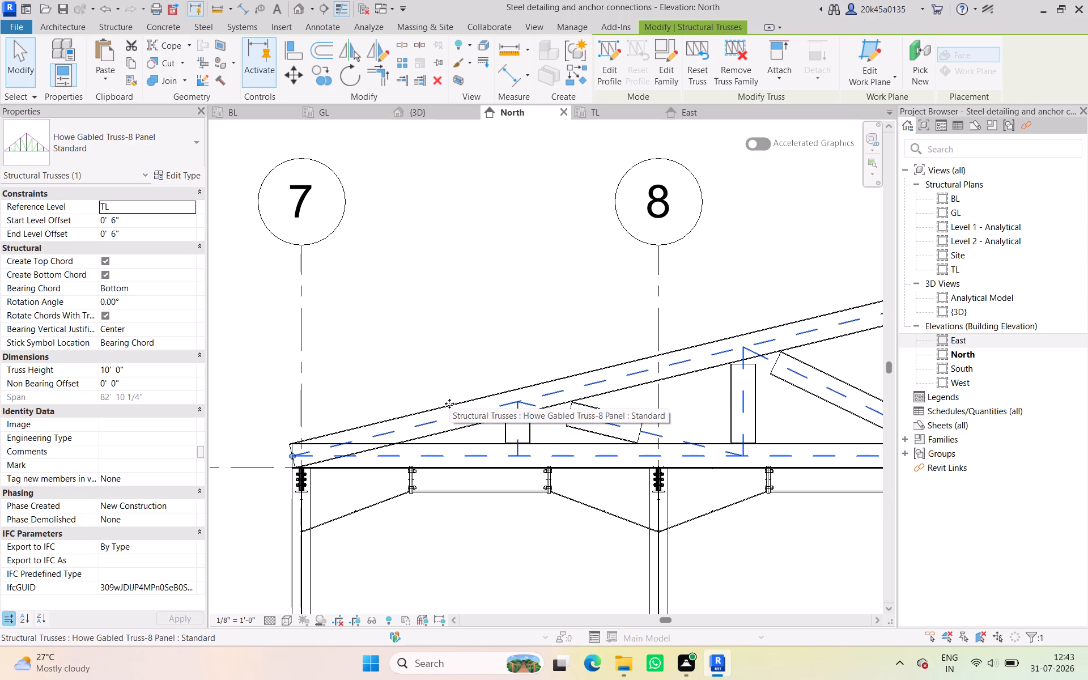
{"action": "scroll", "coordinate": [477, 480], "scroll_direction": "up", "scroll_amount": 11}
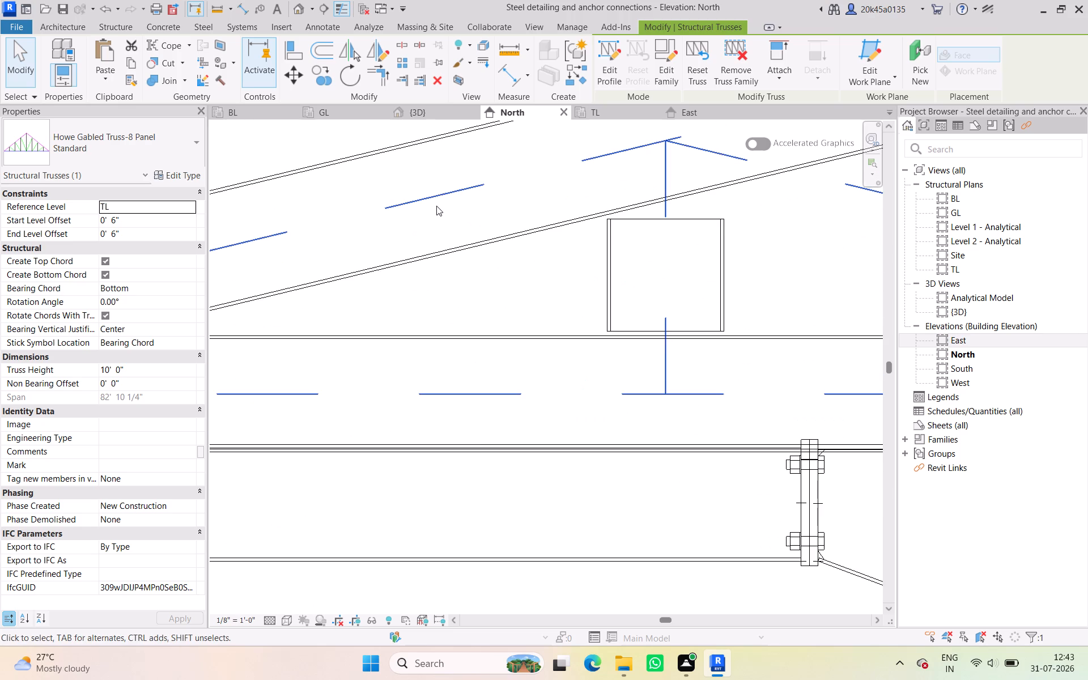
{"action": "key", "text": "Up"}
{"action": "key", "text": "Up"}
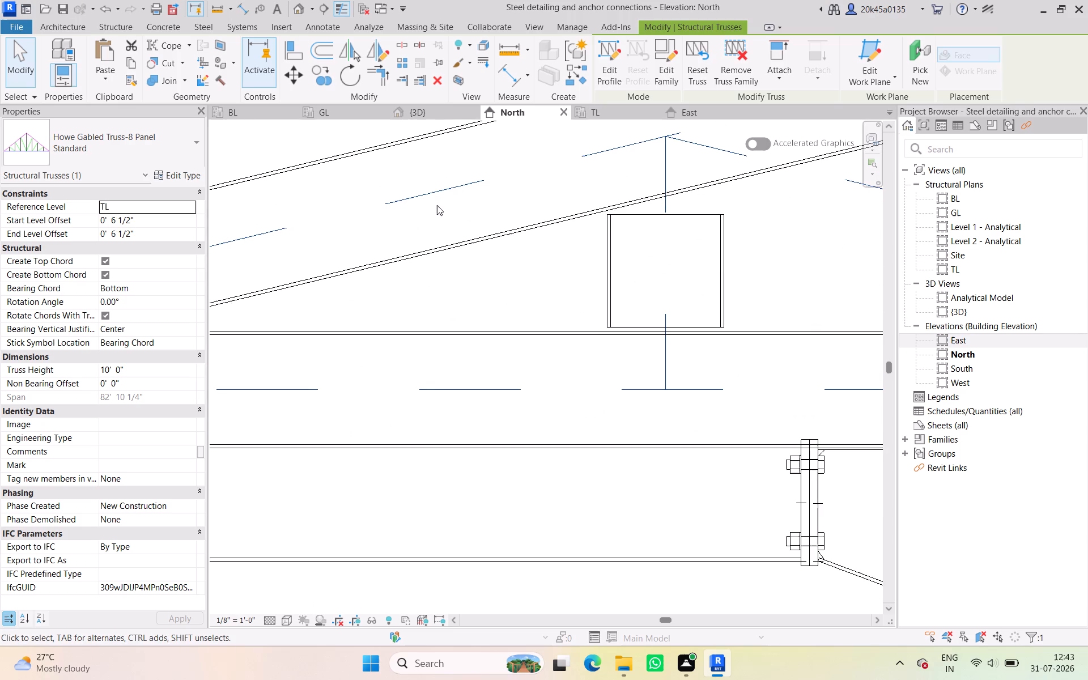
{"action": "scroll", "coordinate": [474, 282], "scroll_direction": "down", "scroll_amount": 18}
{"action": "scroll", "coordinate": [465, 371], "scroll_direction": "down", "scroll_amount": 3}
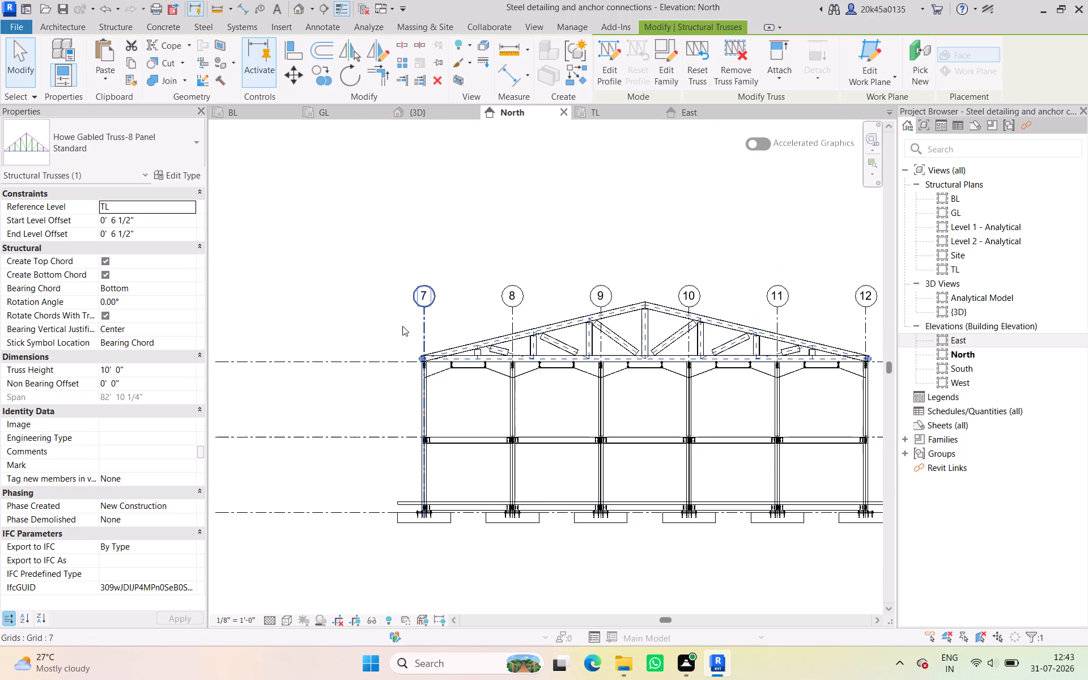
{"action": "left_click", "coordinate": [367, 302]}
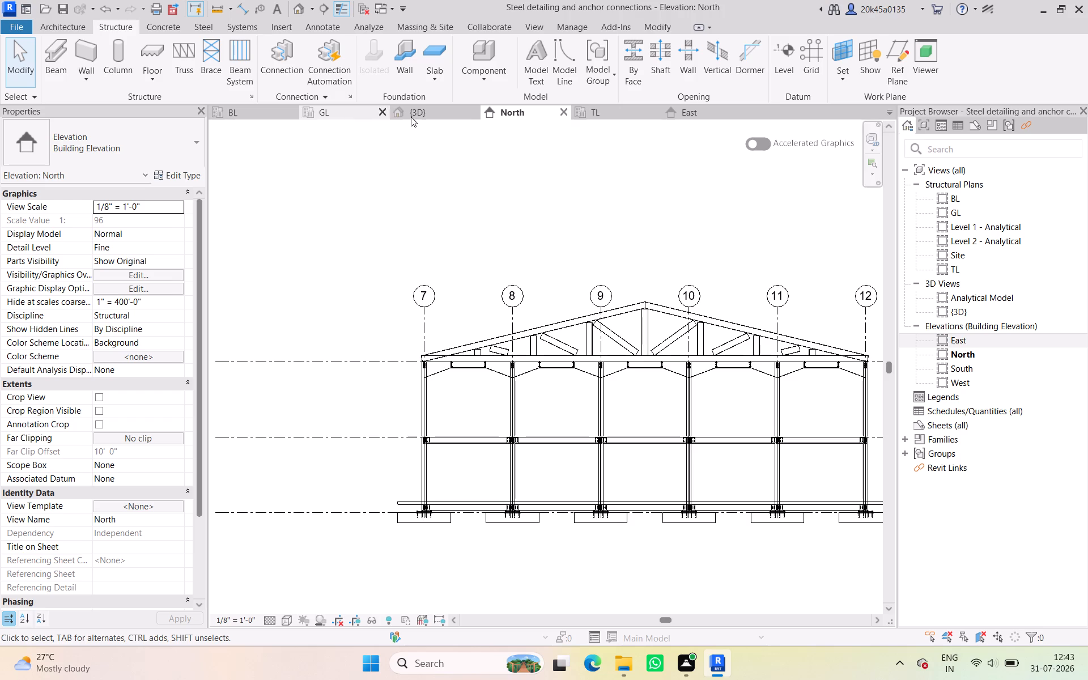
In the TL plan, copy the gabled truss from grid 6 onto grids 5, 4, 3, 2 and 1.
{"action": "left_click", "coordinate": [422, 117]}
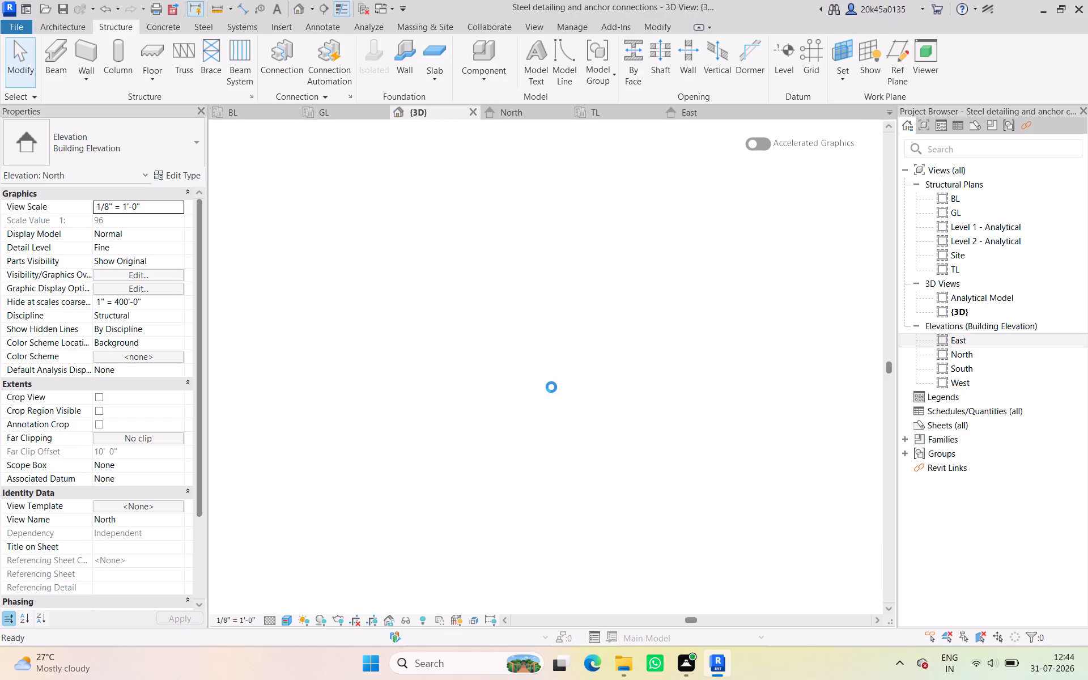
{"action": "scroll", "coordinate": [559, 413], "scroll_direction": "down", "scroll_amount": 5}
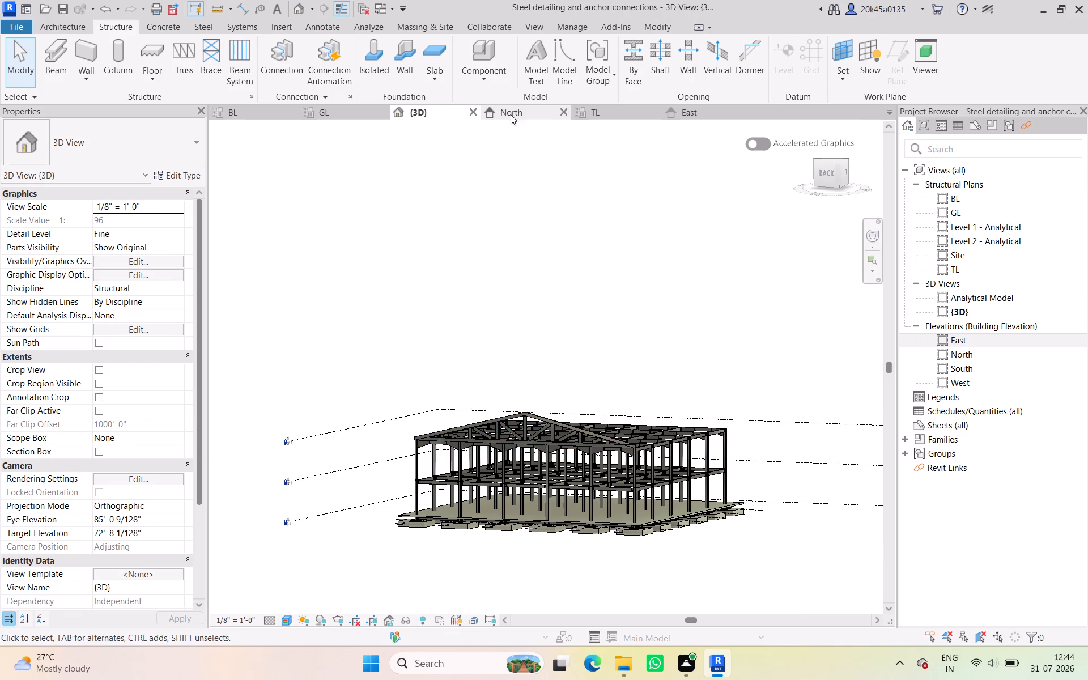
{"action": "left_click", "coordinate": [600, 107]}
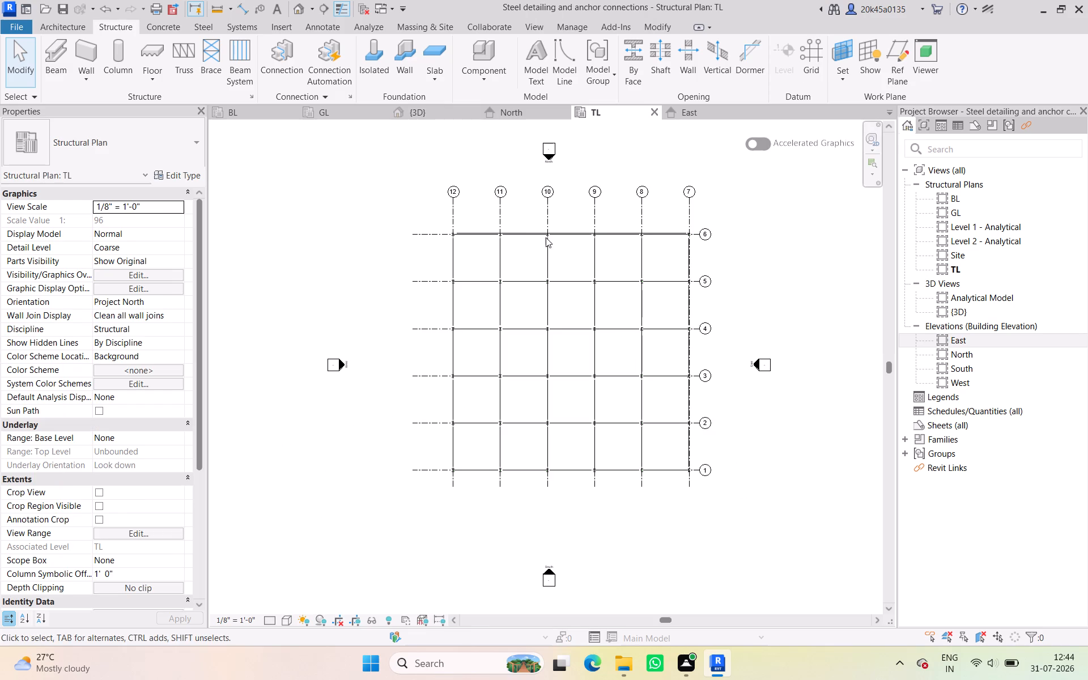
{"action": "left_click", "coordinate": [521, 231]}
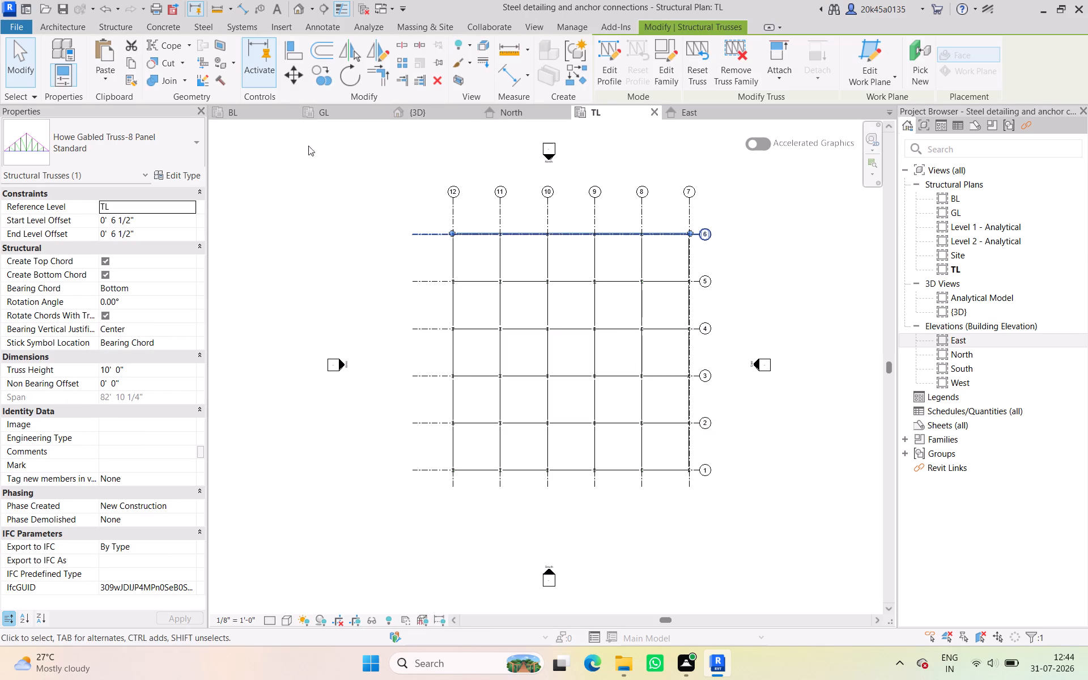
{"action": "left_click", "coordinate": [326, 78]}
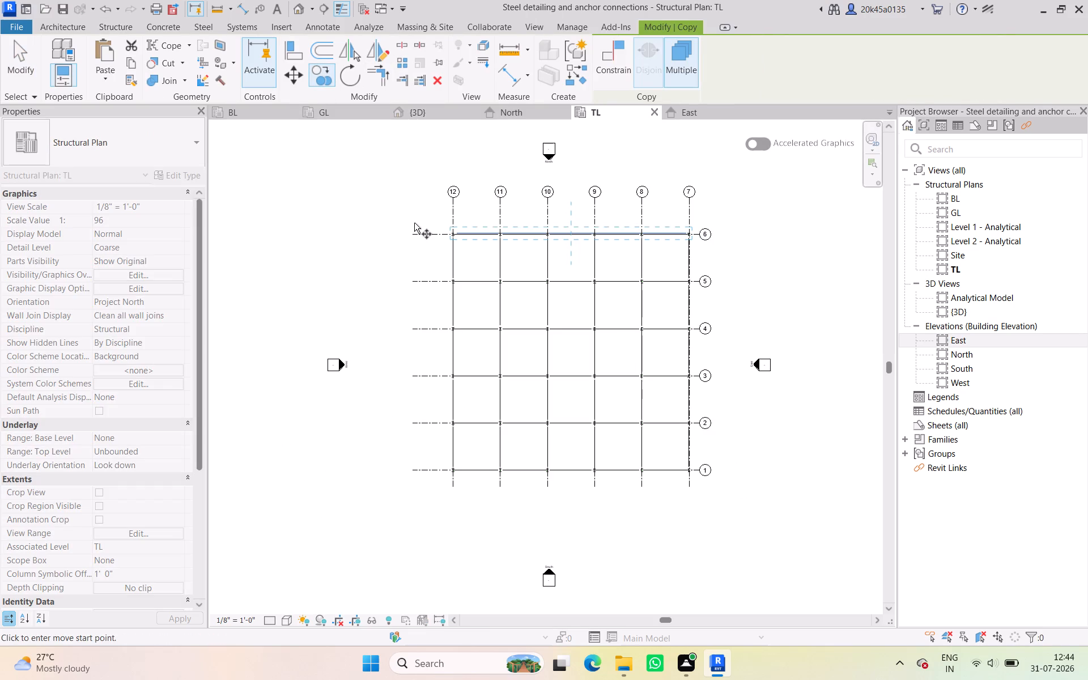
{"action": "left_click", "coordinate": [414, 232]}
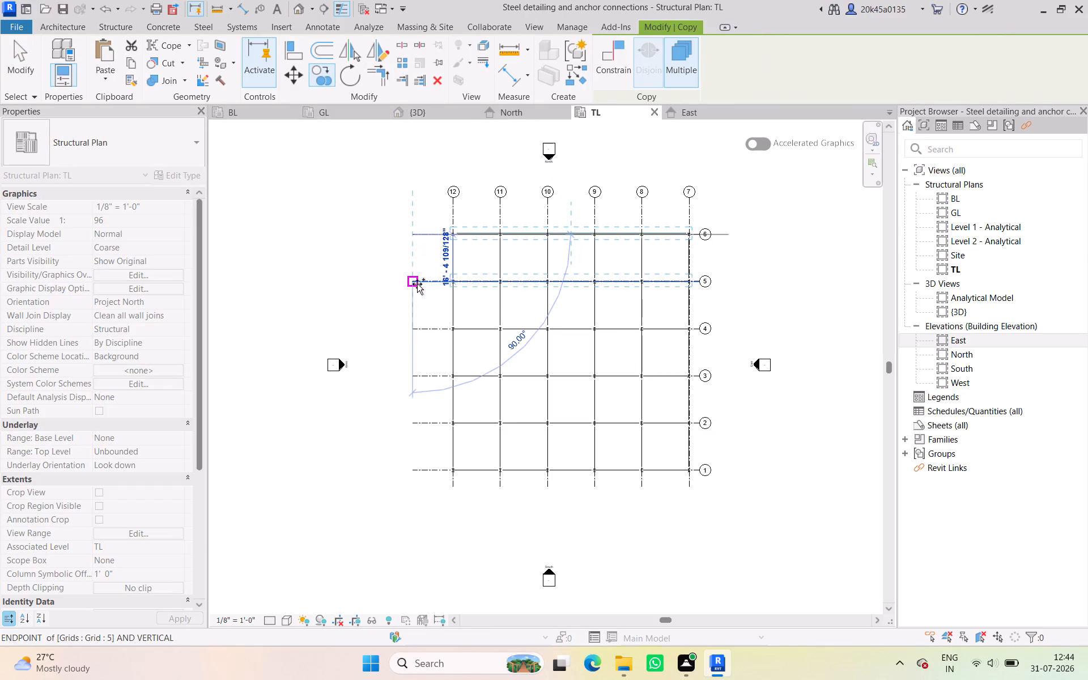
{"action": "left_click", "coordinate": [417, 284]}
{"action": "left_click", "coordinate": [417, 328]}
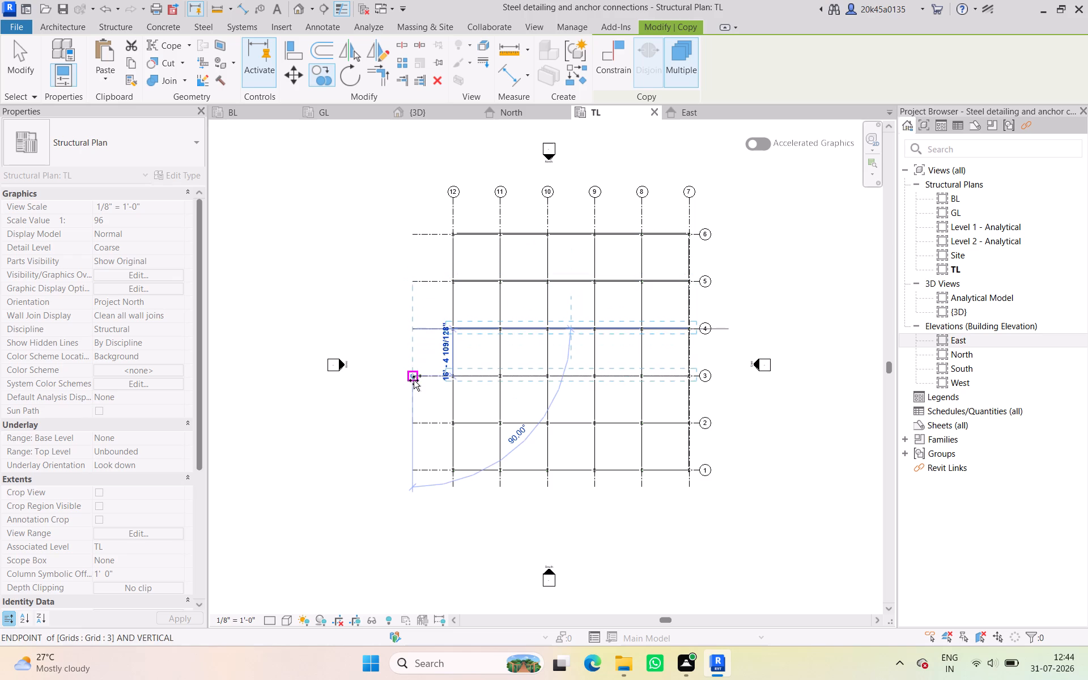
{"action": "left_click", "coordinate": [414, 378]}
{"action": "left_click", "coordinate": [412, 421]}
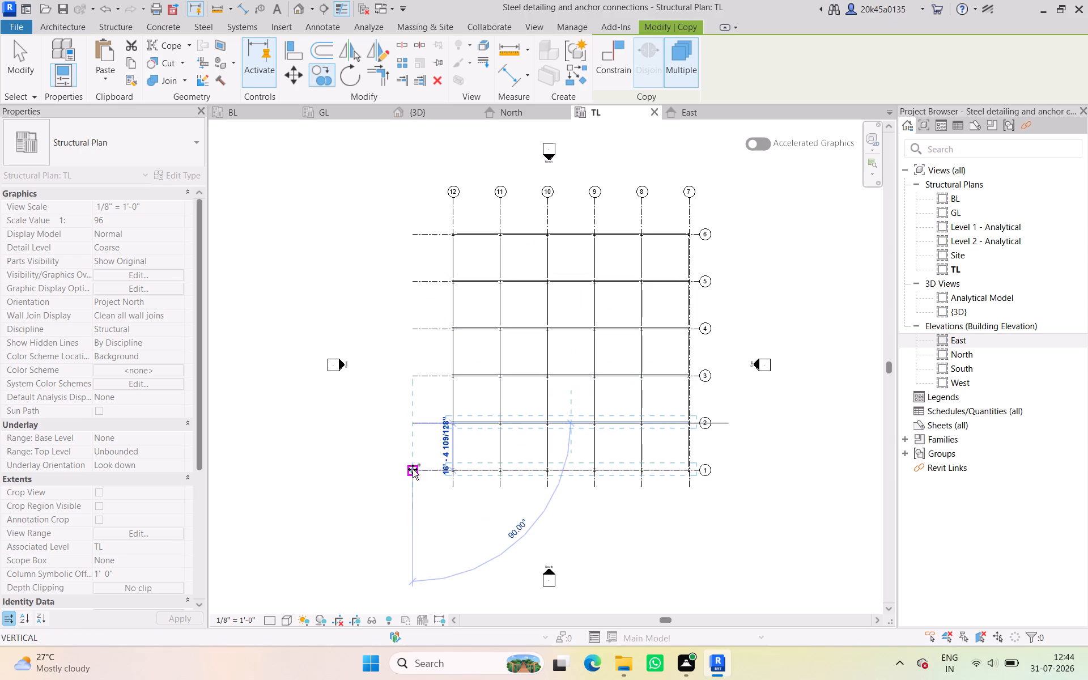
{"action": "left_click", "coordinate": [413, 472]}
{"action": "left_click", "coordinate": [11, 56]}
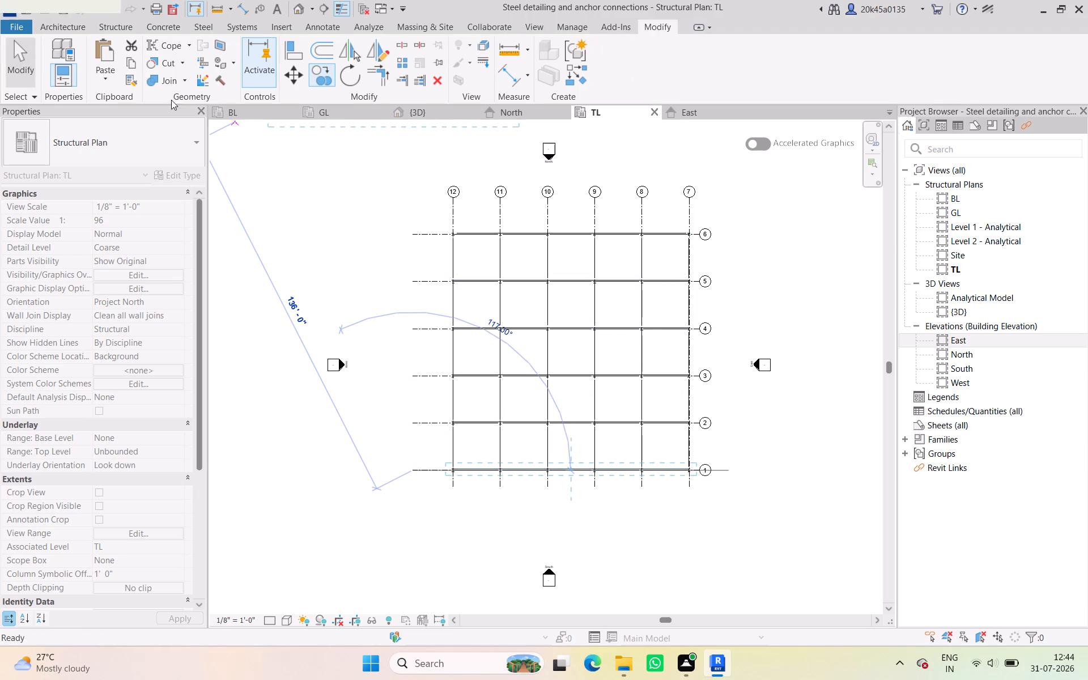
Examine the row of copied roof trusses and their seating on the frame from several sides in the 3D view.
{"action": "left_click", "coordinate": [422, 113]}
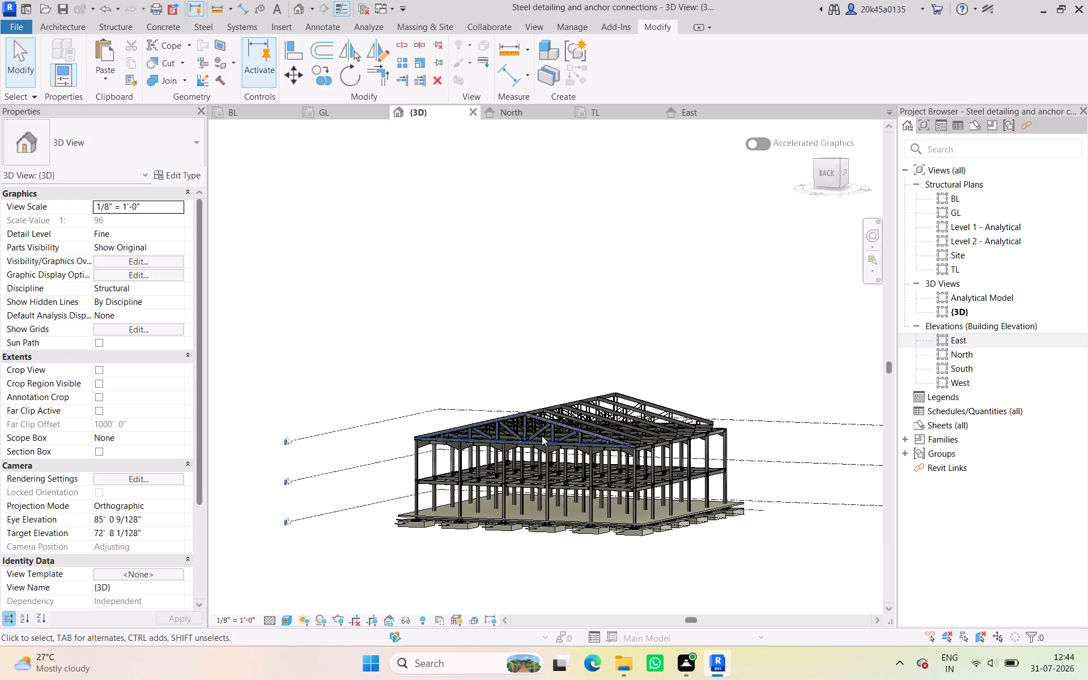
{"action": "scroll", "coordinate": [552, 455], "scroll_direction": "up", "scroll_amount": 9}
{"action": "scroll", "coordinate": [572, 431], "scroll_direction": "down", "scroll_amount": 3}
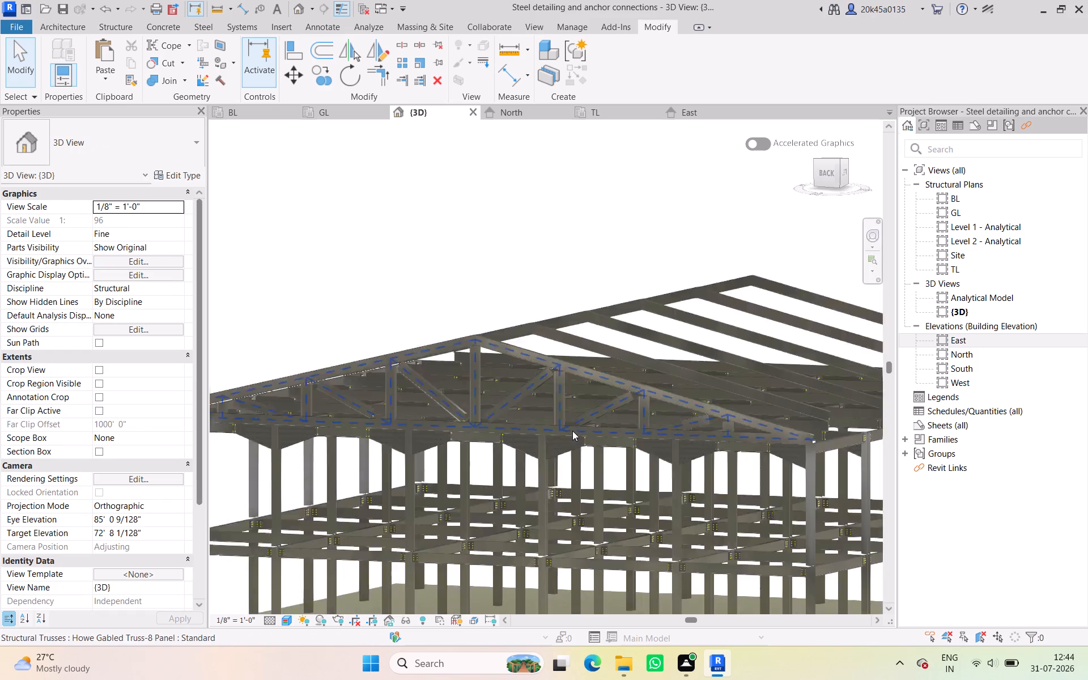
{"action": "scroll", "coordinate": [572, 431], "scroll_direction": "down", "scroll_amount": 2}
{"action": "scroll", "coordinate": [649, 447], "scroll_direction": "up", "scroll_amount": 5}
{"action": "scroll", "coordinate": [603, 437], "scroll_direction": "up", "scroll_amount": 4}
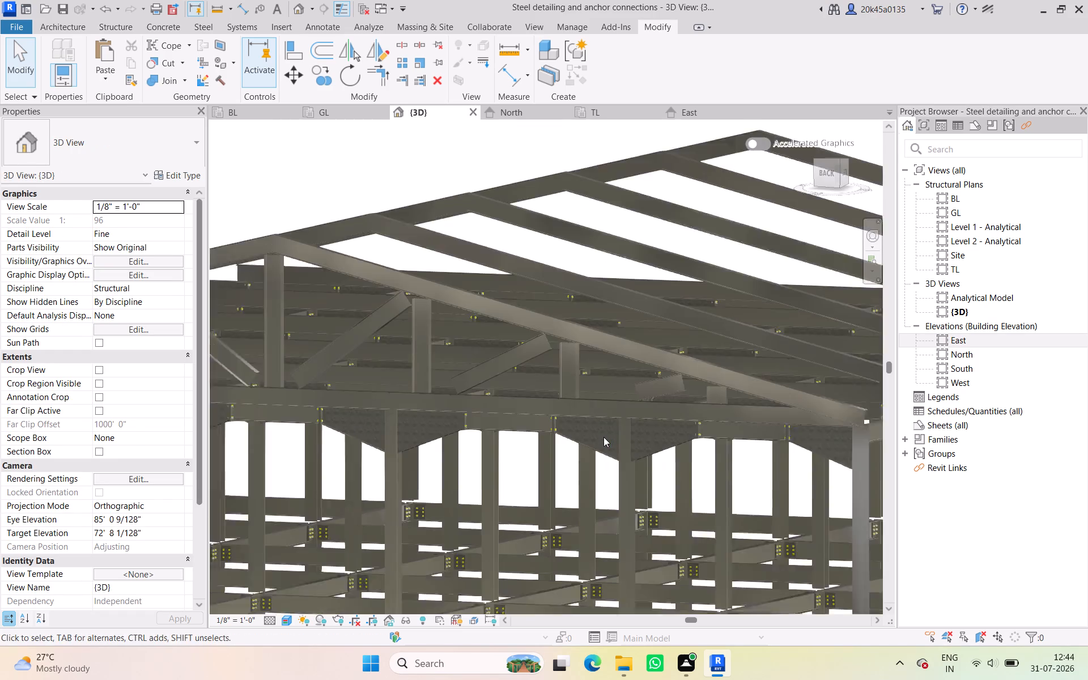
{"action": "scroll", "coordinate": [603, 437], "scroll_direction": "down", "scroll_amount": 12}
{"action": "middle_click_drag", "start_coordinate": [717, 449], "coordinate": [681, 477], "text": "shift"}
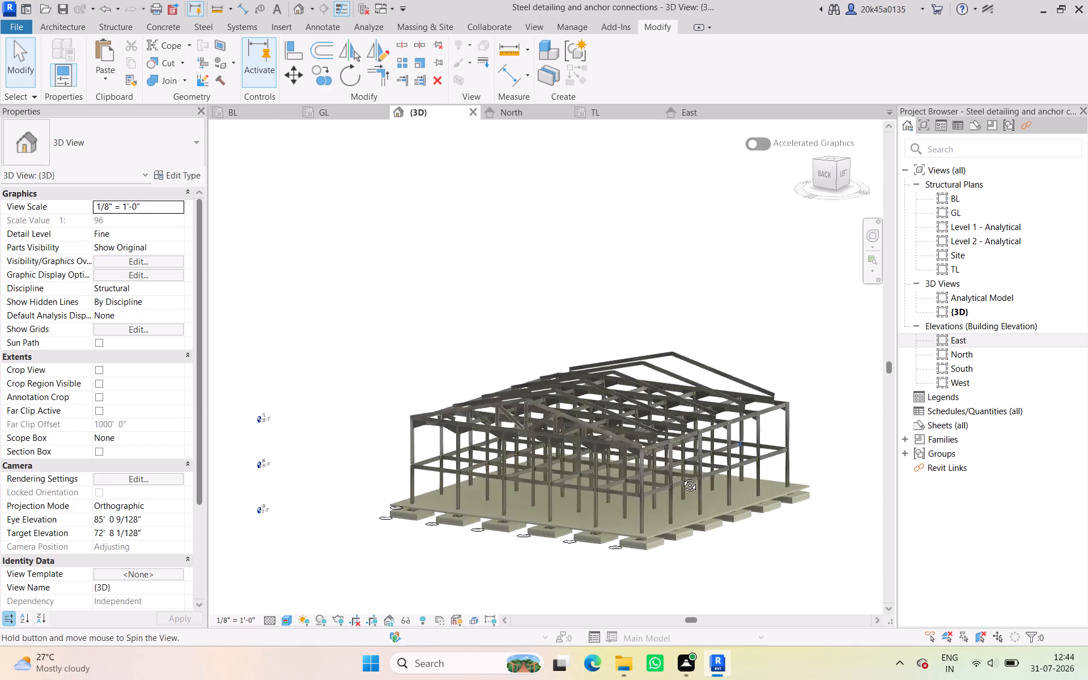
{"action": "middle_click_drag", "start_coordinate": [681, 477], "coordinate": [303, 456], "text": "shift"}
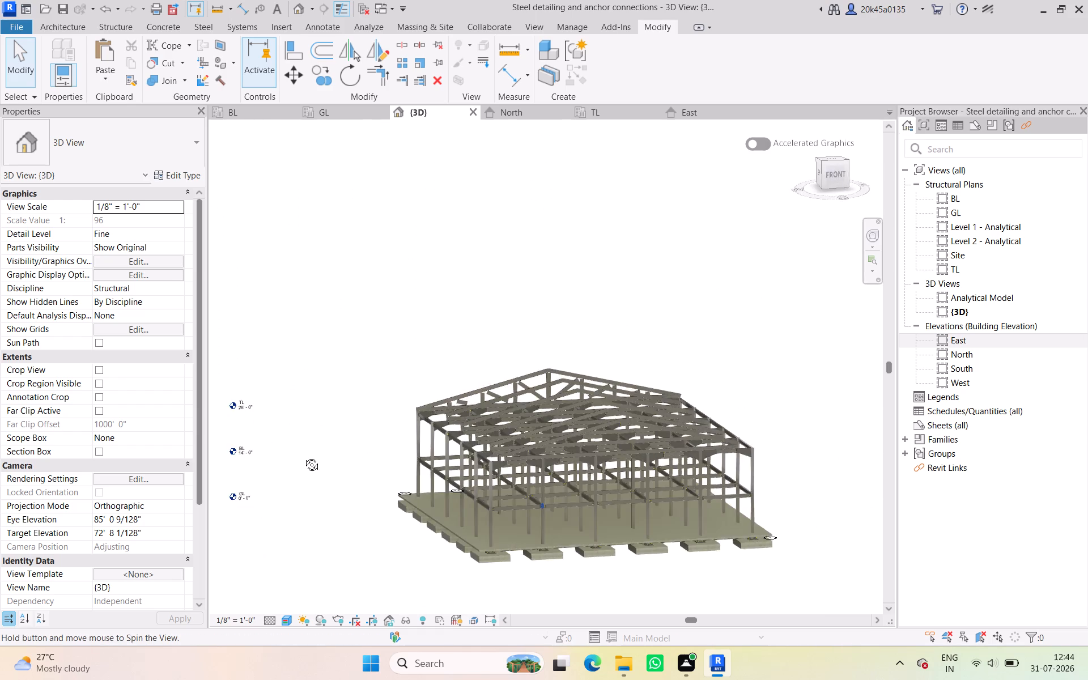
{"action": "middle_click_drag", "start_coordinate": [303, 456], "coordinate": [657, 505], "text": "shift"}
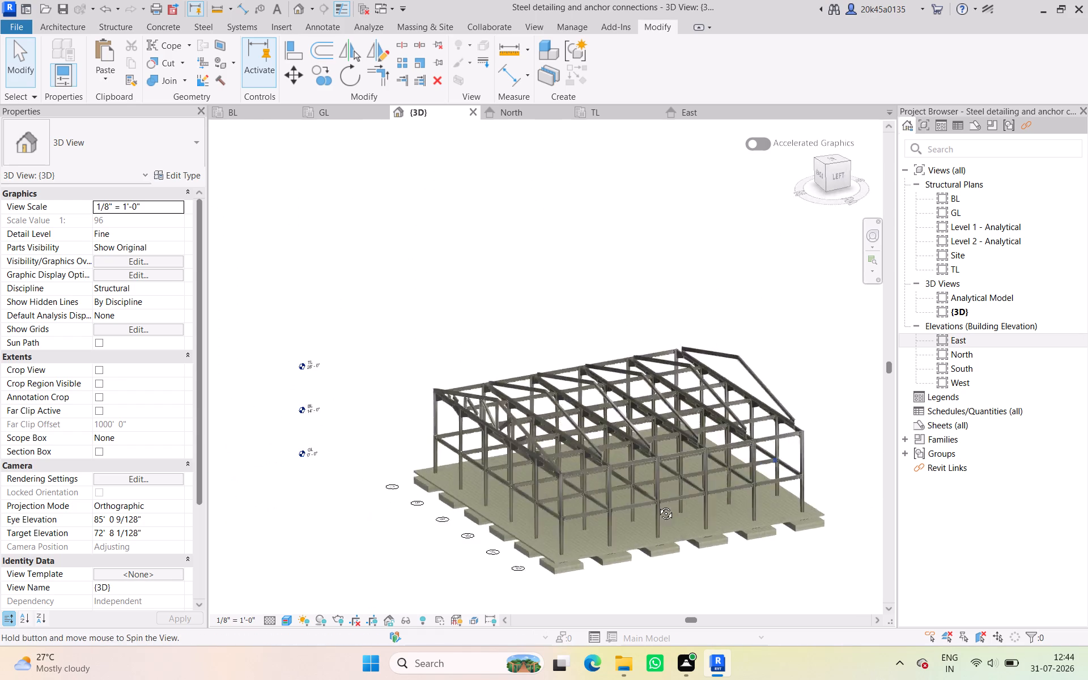
{"action": "middle_click_drag", "start_coordinate": [657, 505], "coordinate": [748, 495], "text": "shift"}
{"action": "scroll", "coordinate": [602, 408], "scroll_direction": "up", "scroll_amount": 5}
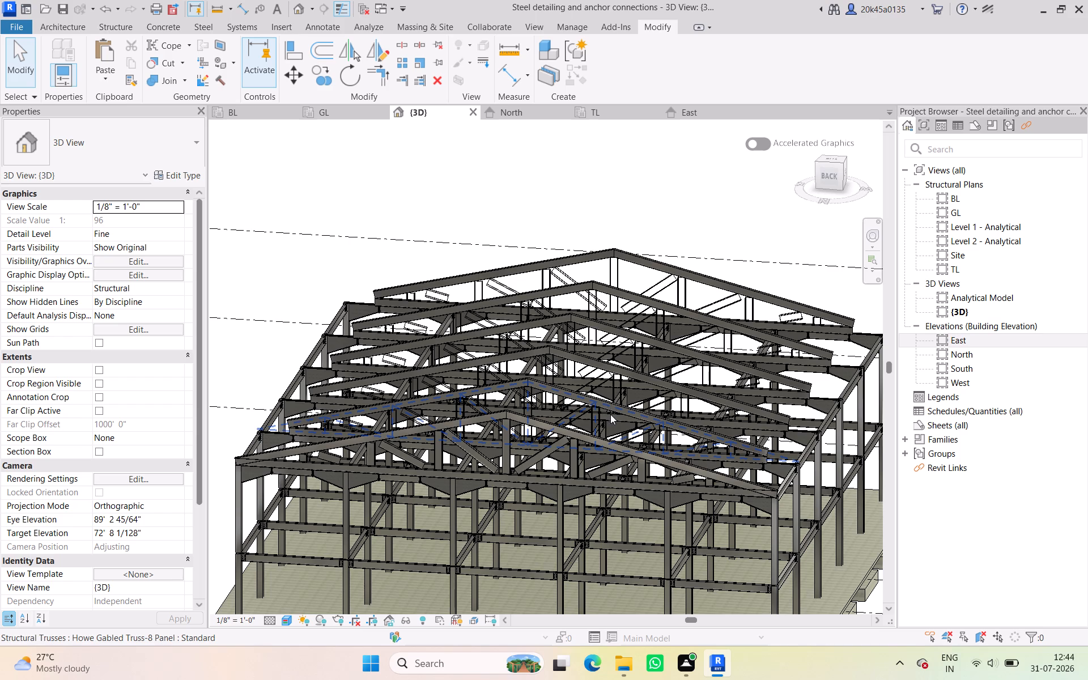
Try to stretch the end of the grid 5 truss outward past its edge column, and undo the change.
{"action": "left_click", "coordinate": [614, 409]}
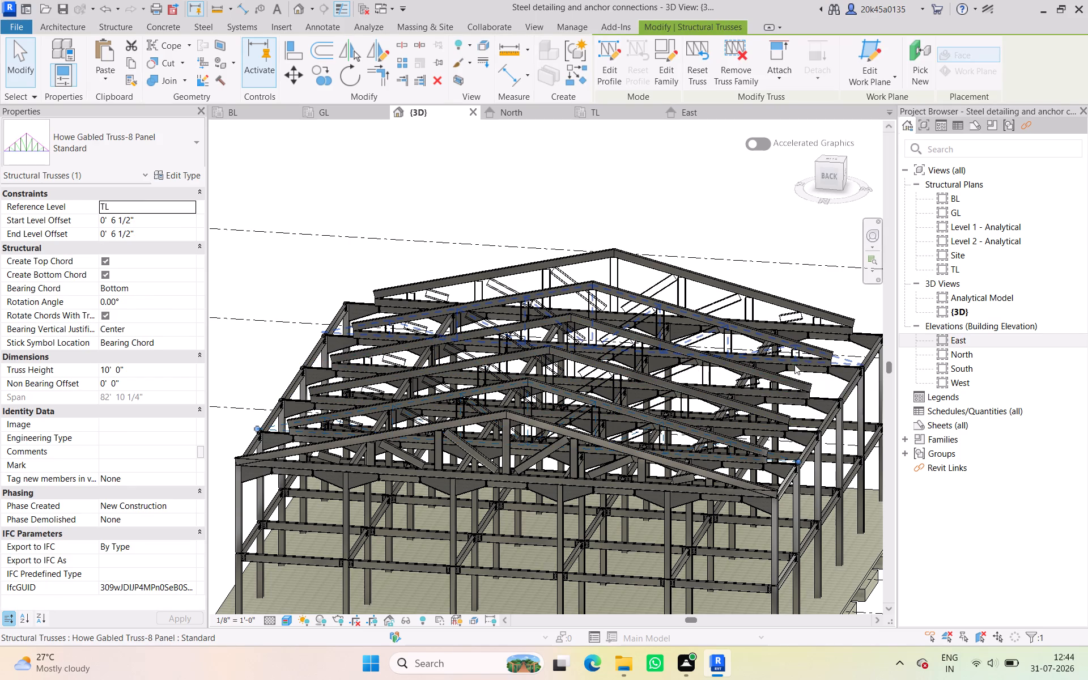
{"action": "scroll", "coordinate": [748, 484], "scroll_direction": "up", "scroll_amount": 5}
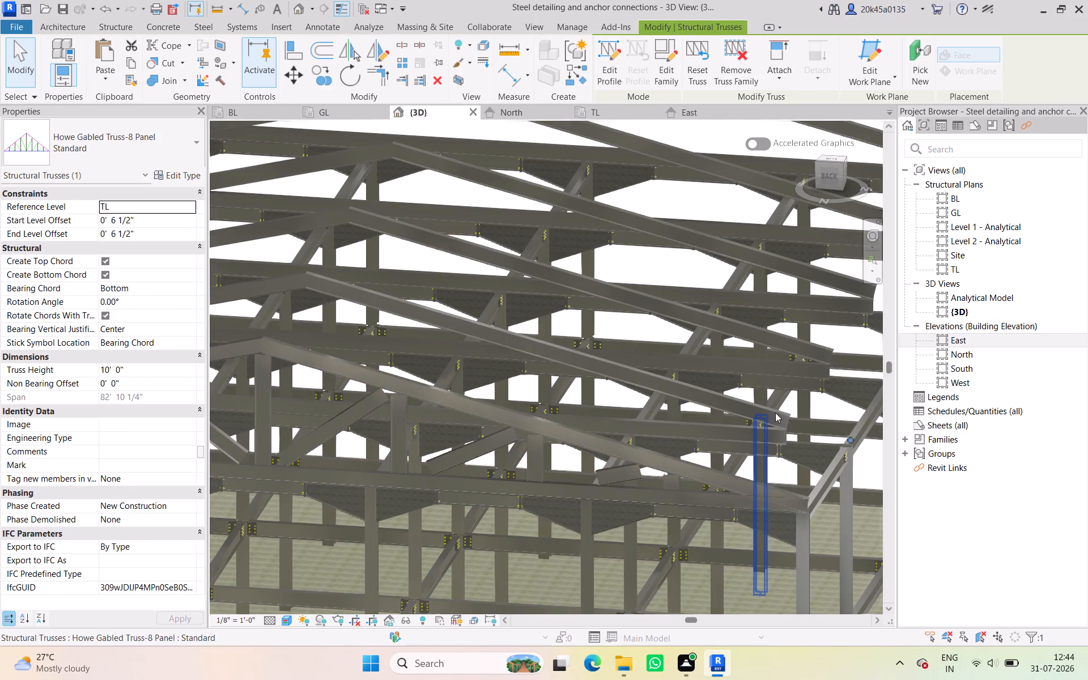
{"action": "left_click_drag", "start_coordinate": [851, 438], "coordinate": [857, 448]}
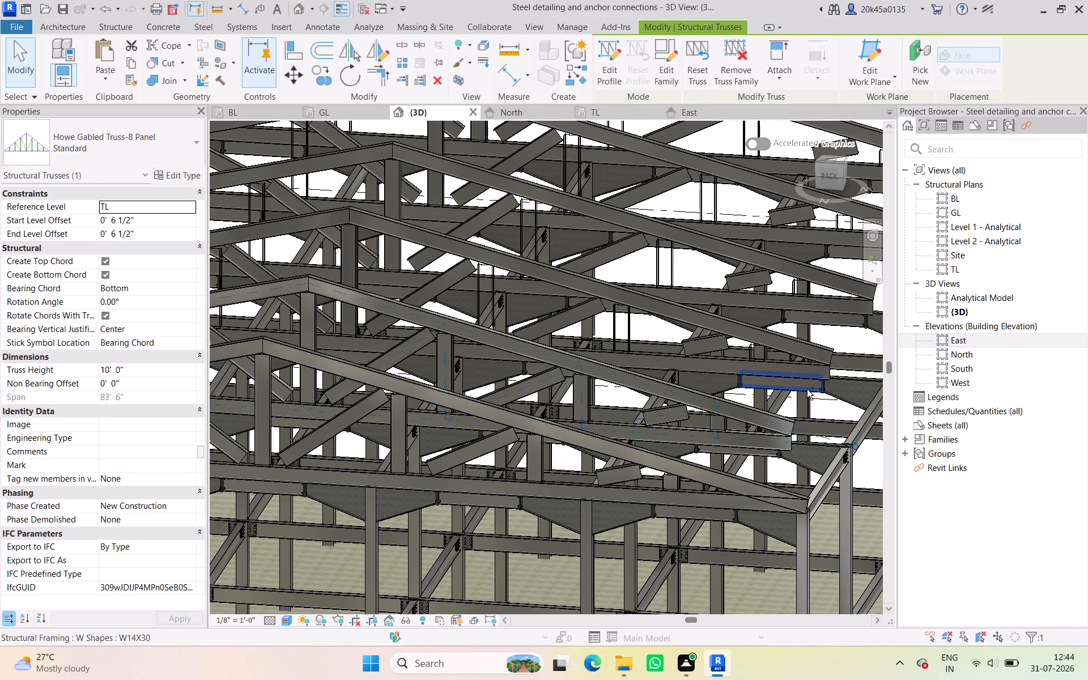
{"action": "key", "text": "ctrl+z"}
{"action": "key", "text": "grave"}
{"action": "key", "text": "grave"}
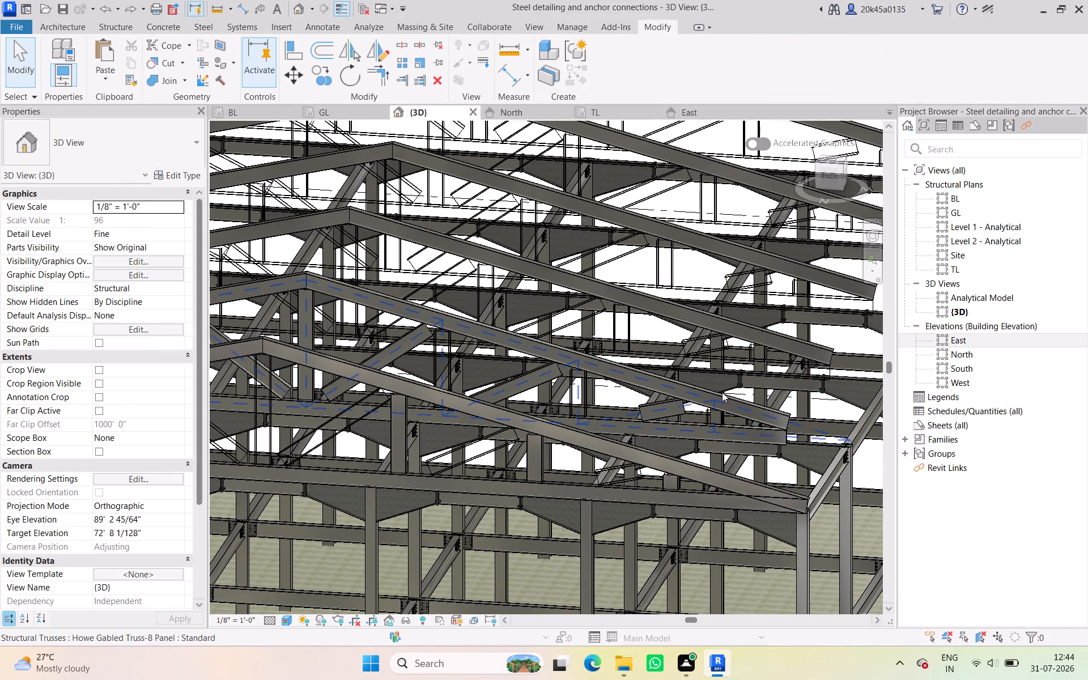
Nudge the grid 5 truss slightly toward grid 6 in the 3D view.
{"action": "left_click", "coordinate": [717, 397]}
{"action": "key", "text": "Down"}
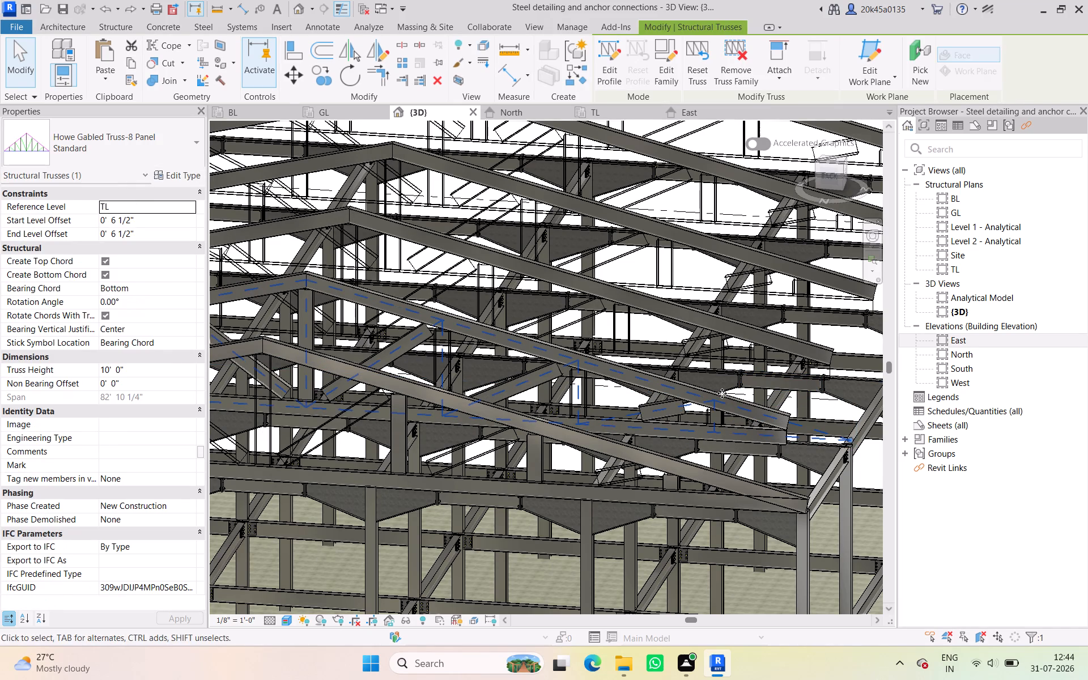
{"action": "key", "text": "Down"}
{"action": "key", "text": "Down"}
{"action": "key", "text": "Down"}
{"action": "key", "text": "Down"}
{"action": "key", "text": "Down"}
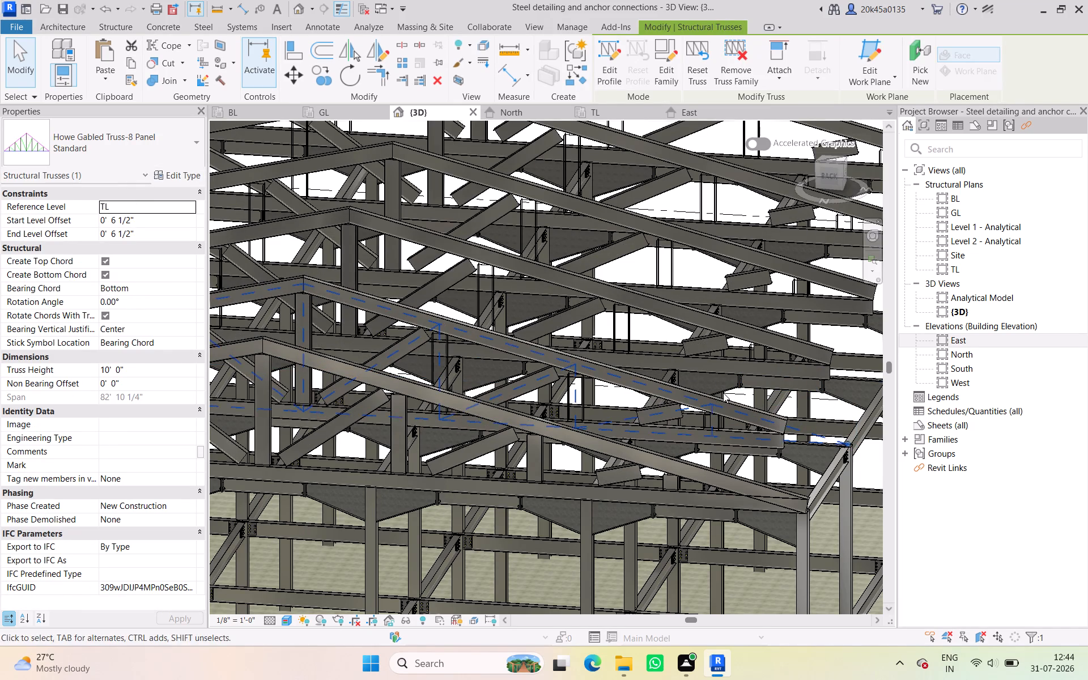
{"action": "key", "text": "Down"}
{"action": "key", "text": "Down"}
{"action": "key", "text": "Down"}
{"action": "key", "text": "Down"}
{"action": "key", "text": "Down"}
{"action": "key", "text": "Down"}
{"action": "key", "text": "Down"}
{"action": "key", "text": "Down"}
{"action": "key", "text": "Down"}
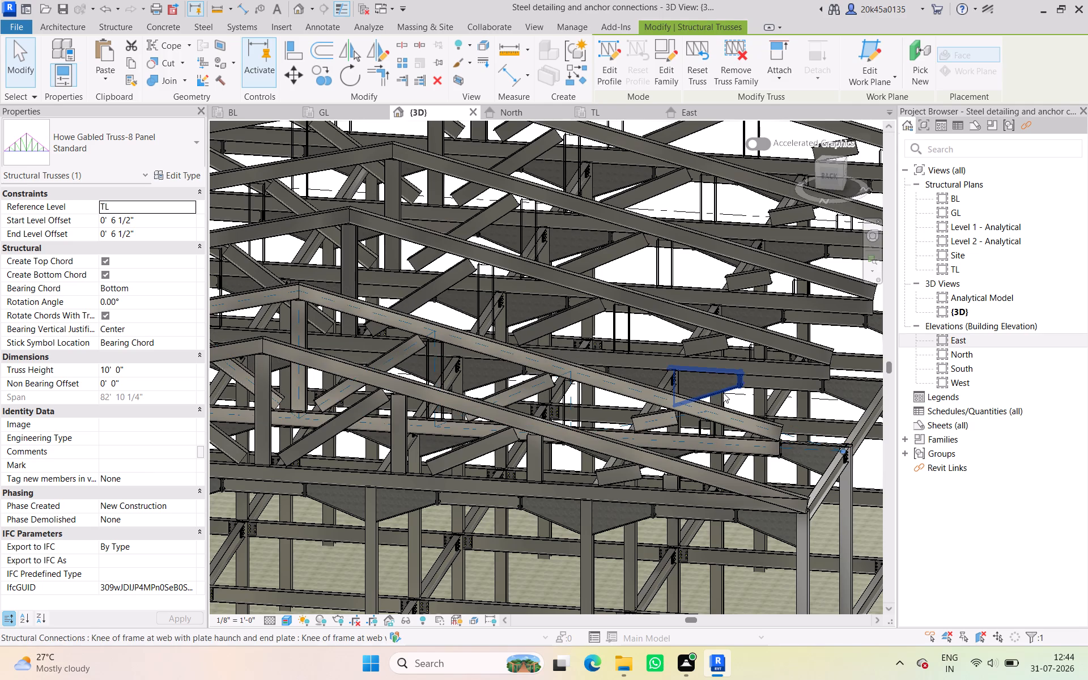
Delete the five gabled trusses on grids 5, 4, 3, 2 and 1, keeping the grid 6 truss.
{"action": "scroll", "coordinate": [637, 432], "scroll_direction": "down", "scroll_amount": 3}
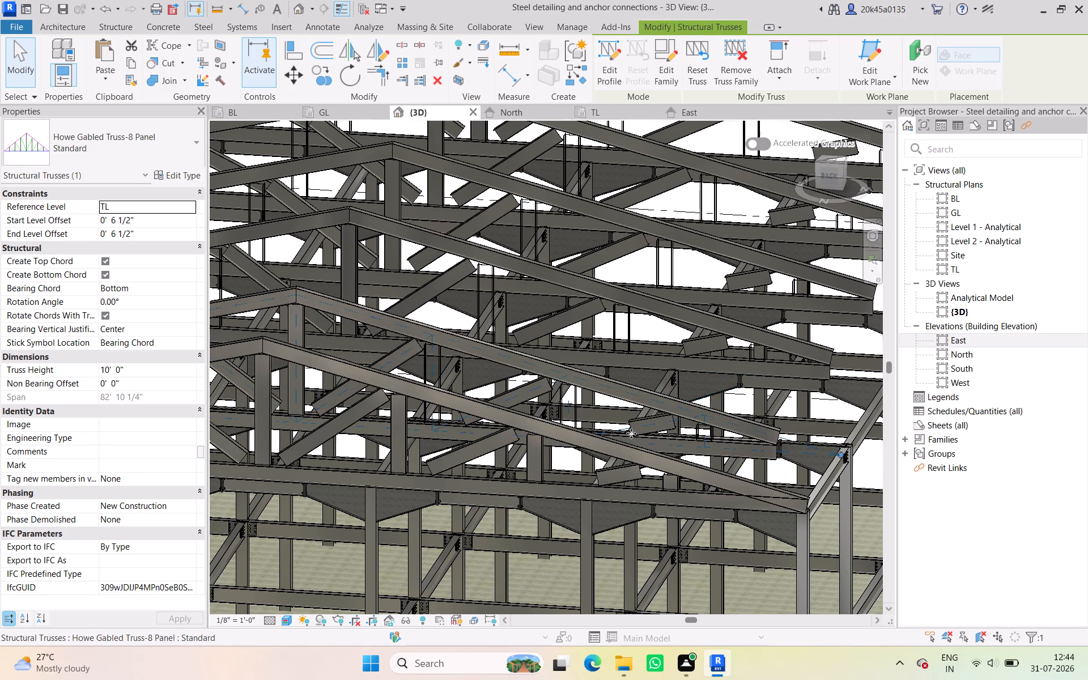
{"action": "middle_click_drag", "start_coordinate": [631, 433], "coordinate": [520, 598]}
{"action": "middle_click_drag", "start_coordinate": [506, 534], "coordinate": [525, 412]}
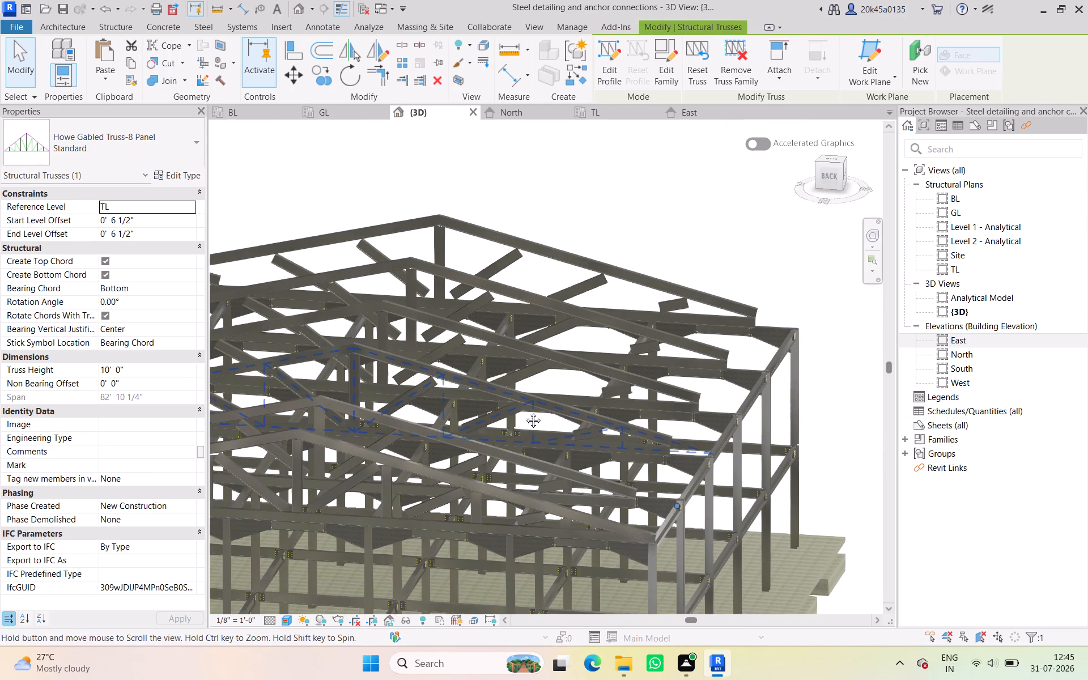
{"action": "middle_click_drag", "start_coordinate": [525, 412], "coordinate": [525, 406]}
{"action": "left_click", "coordinate": [563, 448]}
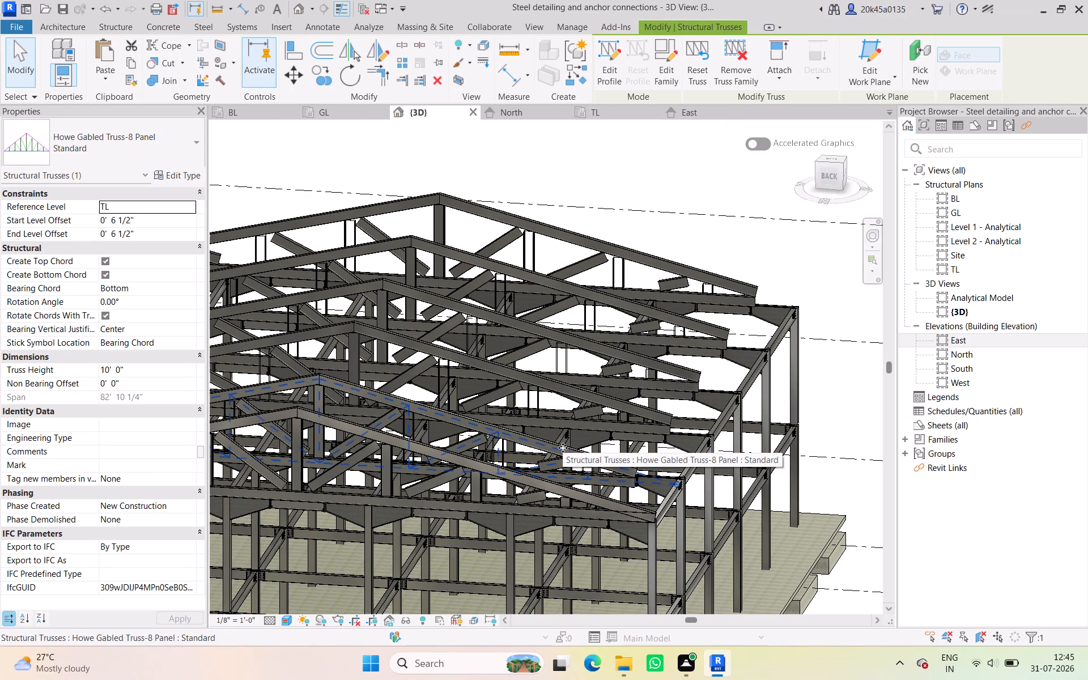
{"action": "left_click", "coordinate": [561, 379], "text": "ctrl"}
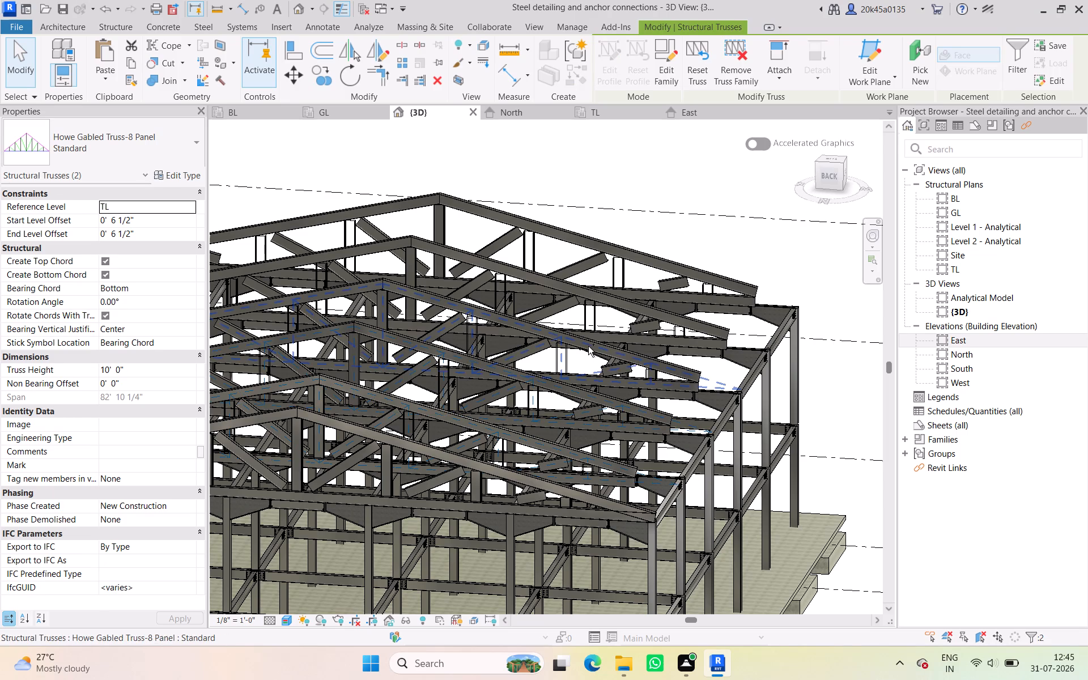
{"action": "left_click", "coordinate": [589, 345], "text": "ctrl"}
{"action": "left_click", "coordinate": [626, 298], "text": "ctrl"}
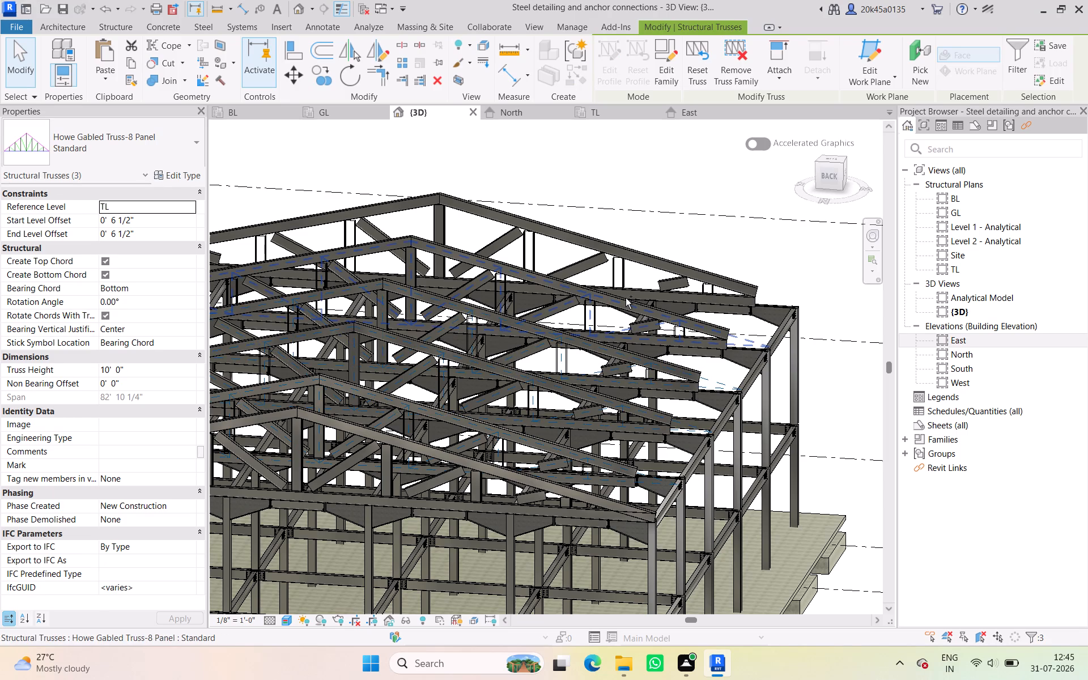
{"action": "left_click", "coordinate": [652, 256], "text": "ctrl"}
{"action": "key", "text": "Delete"}
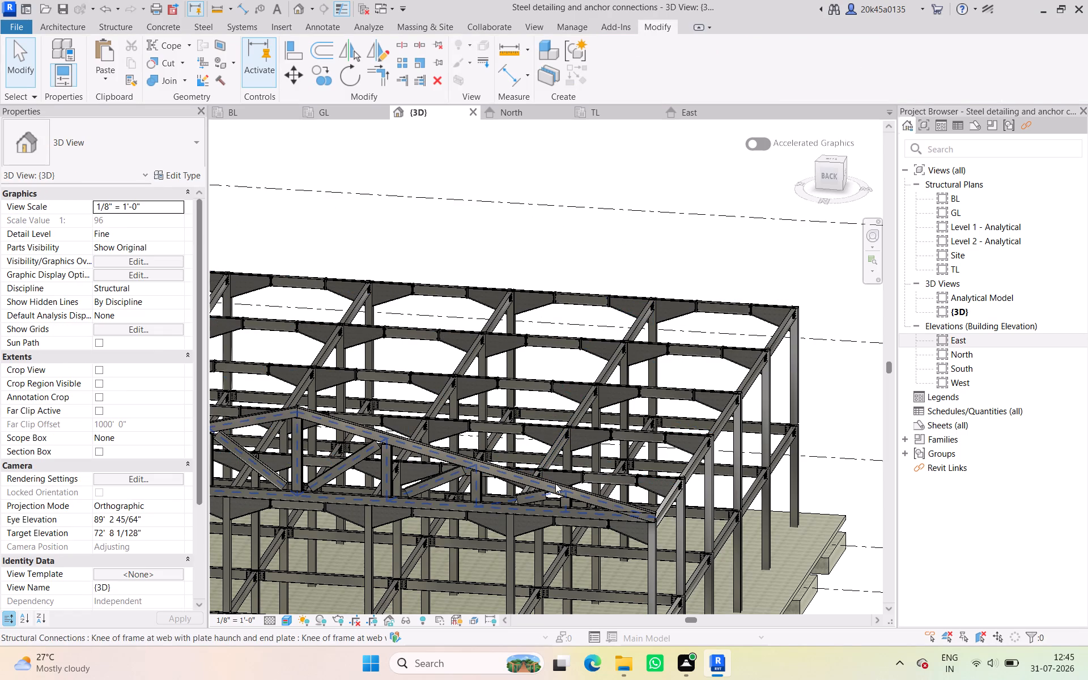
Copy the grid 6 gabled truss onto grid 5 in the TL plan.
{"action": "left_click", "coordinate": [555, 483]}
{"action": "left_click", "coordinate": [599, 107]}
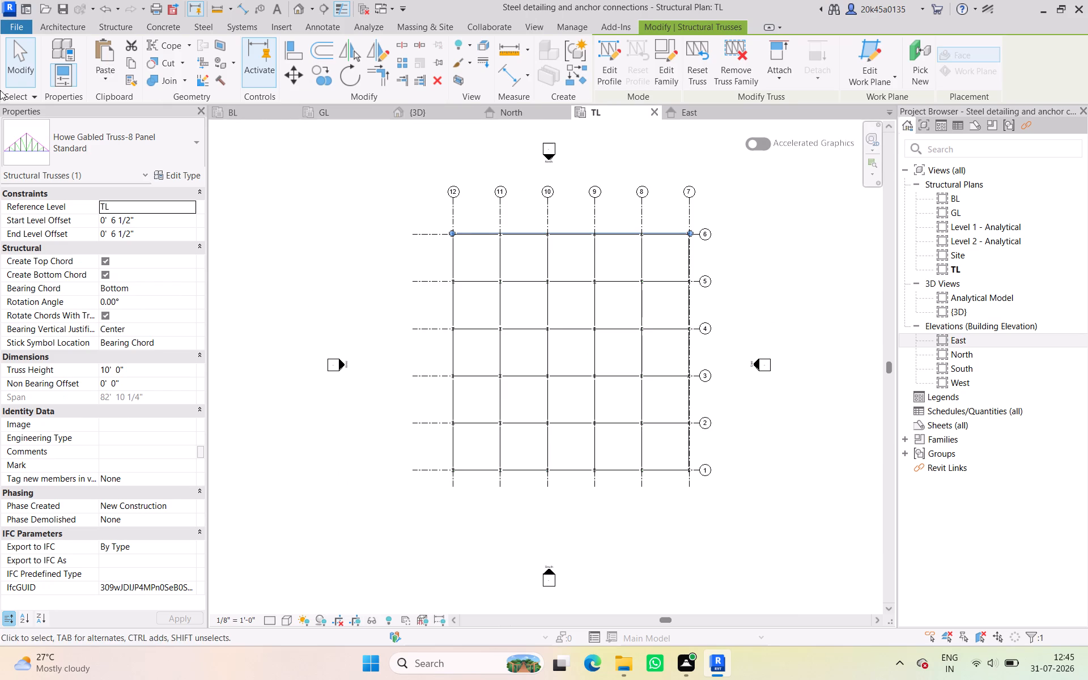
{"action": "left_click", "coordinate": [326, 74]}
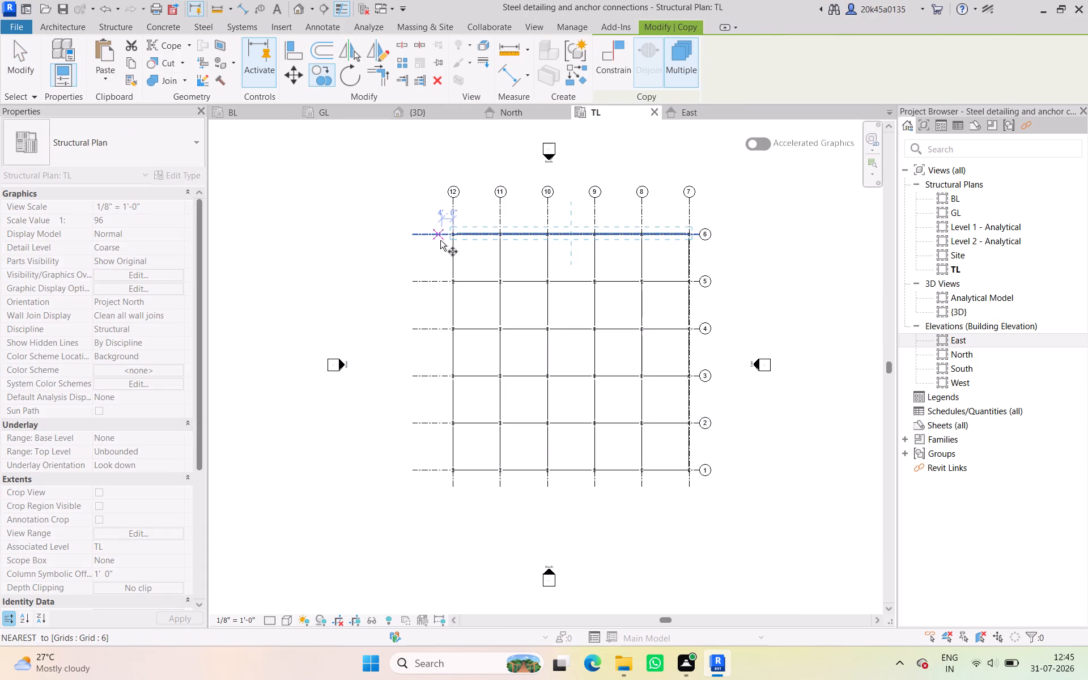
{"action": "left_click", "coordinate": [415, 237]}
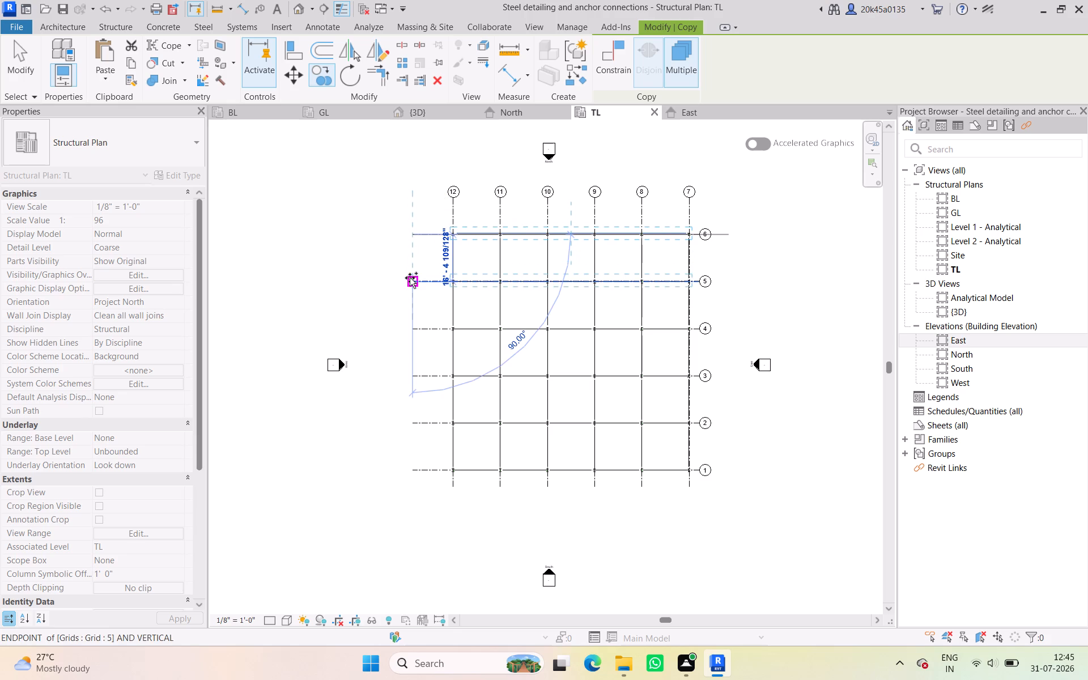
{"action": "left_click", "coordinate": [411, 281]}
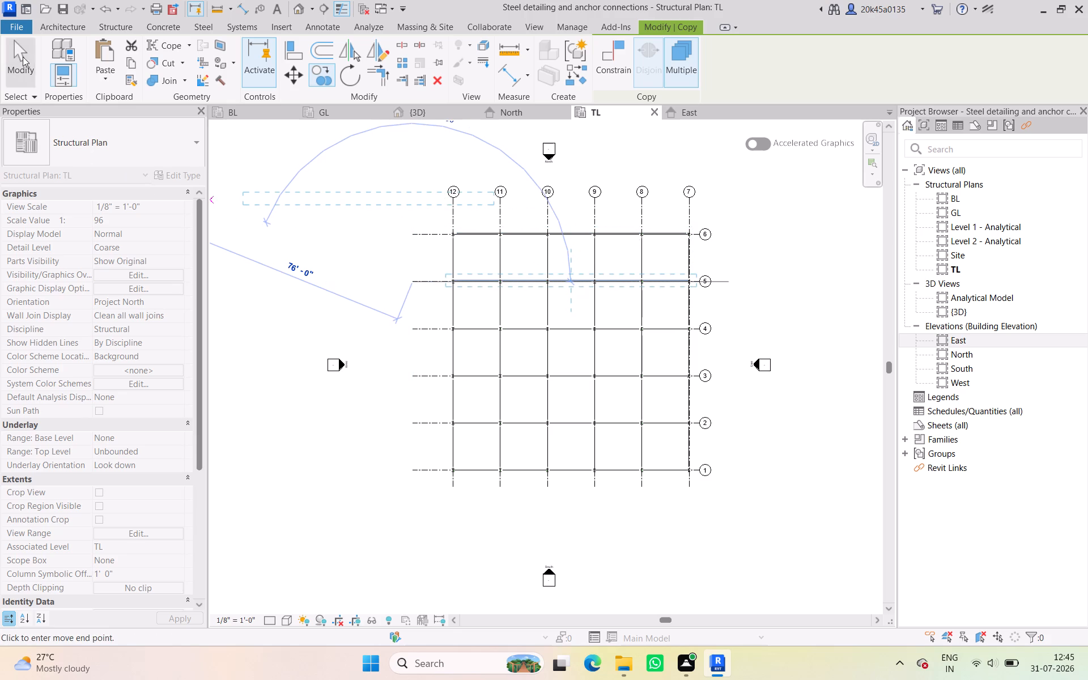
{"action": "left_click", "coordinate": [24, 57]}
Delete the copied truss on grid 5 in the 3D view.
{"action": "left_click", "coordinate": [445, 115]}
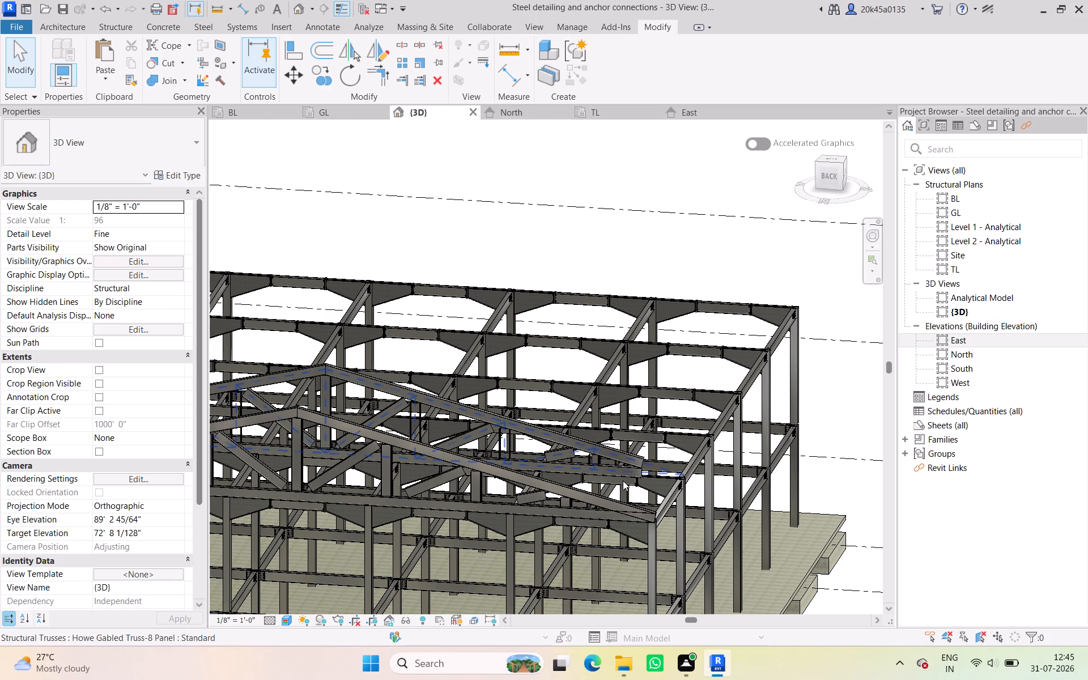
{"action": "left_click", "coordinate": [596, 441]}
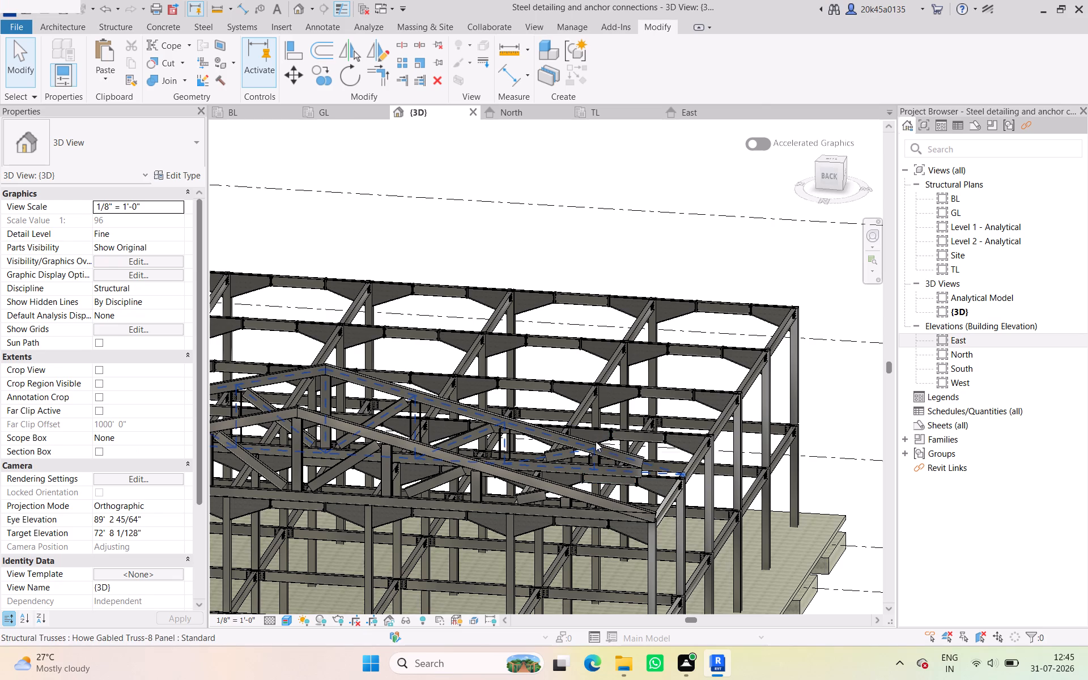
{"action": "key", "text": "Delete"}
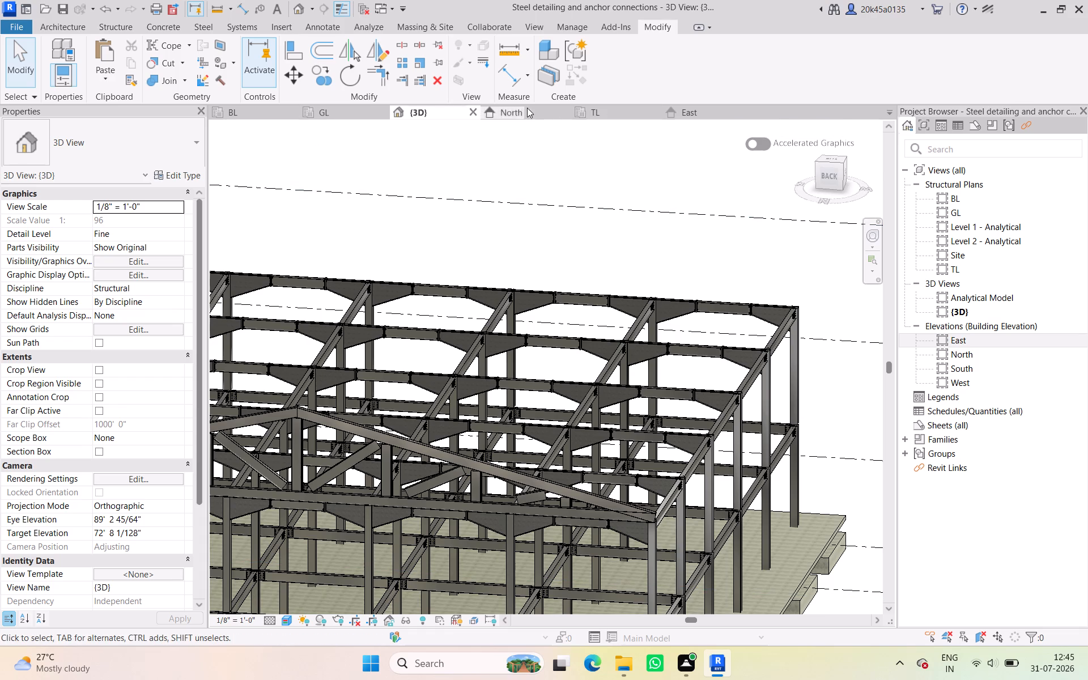
Place a new Howe Gabled Truss-8 Panel along grid 5 from the grid 12 column to the grid 7 column in the TL plan.
{"action": "left_click", "coordinate": [620, 110]}
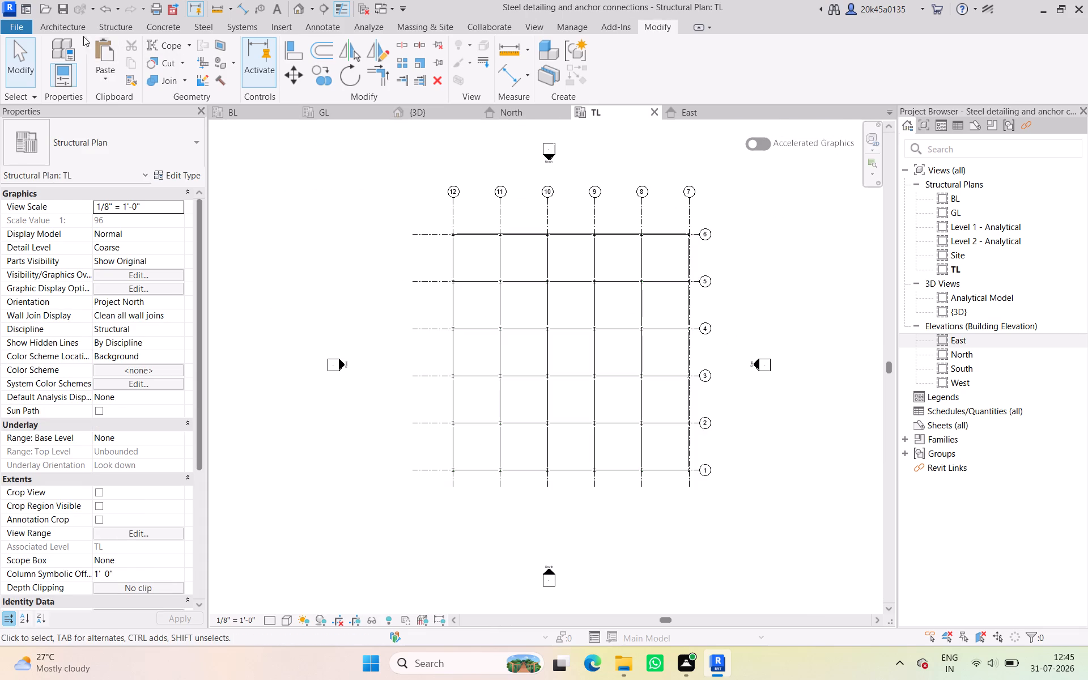
{"action": "left_click", "coordinate": [107, 24]}
{"action": "left_click", "coordinate": [180, 58]}
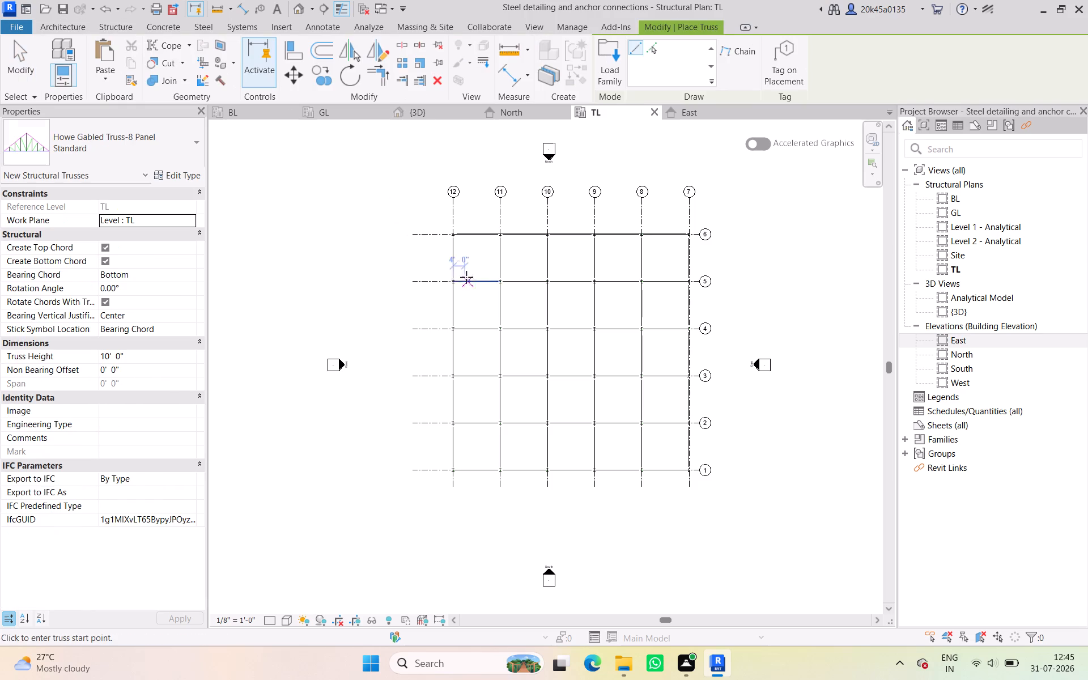
{"action": "scroll", "coordinate": [447, 284], "scroll_direction": "up", "scroll_amount": 8}
{"action": "middle_click_drag", "start_coordinate": [444, 279], "coordinate": [269, 307]}
{"action": "scroll", "coordinate": [275, 301], "scroll_direction": "up", "scroll_amount": 5}
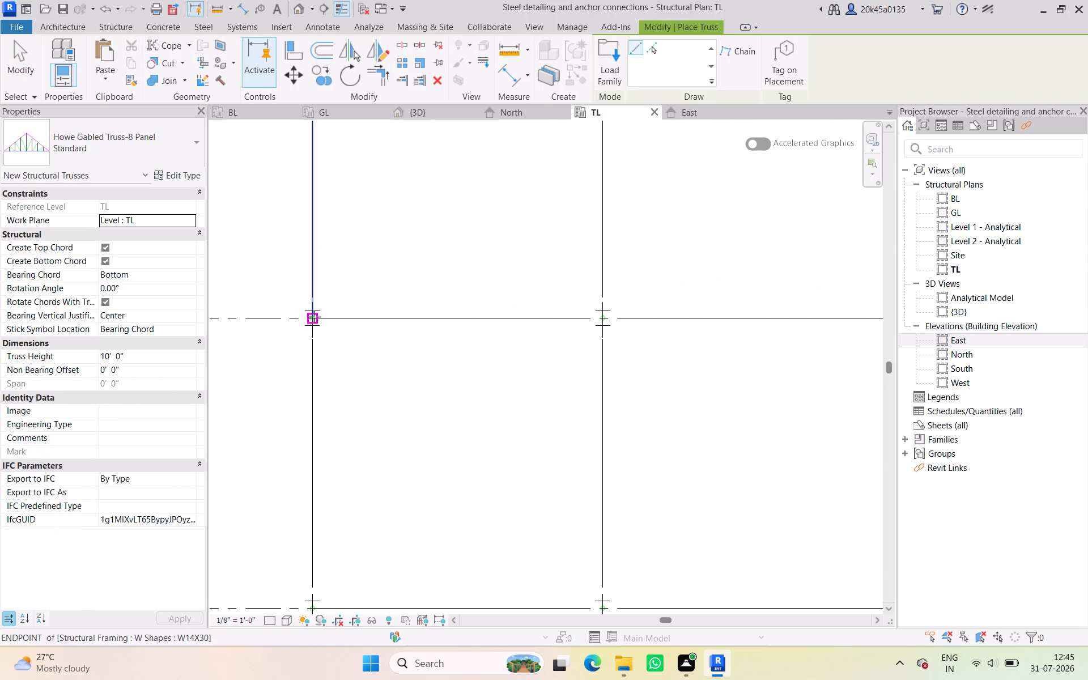
{"action": "left_click", "coordinate": [312, 319]}
{"action": "scroll", "coordinate": [576, 330], "scroll_direction": "down", "scroll_amount": 3}
{"action": "middle_click_drag", "start_coordinate": [601, 331], "coordinate": [249, 333]}
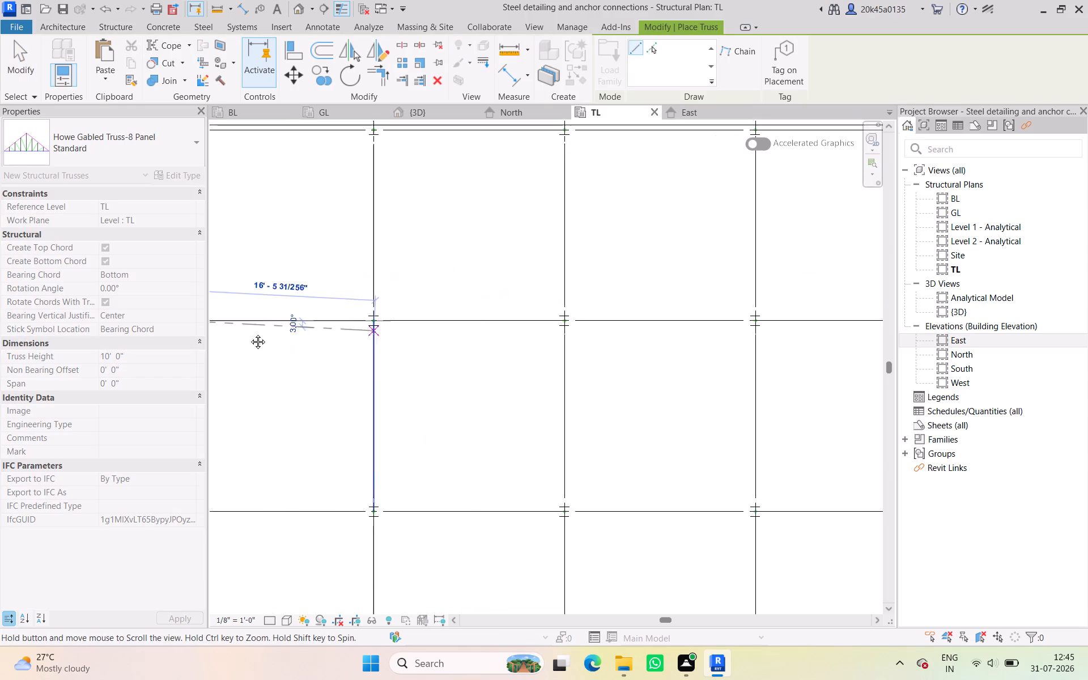
{"action": "middle_click_drag", "start_coordinate": [249, 333], "coordinate": [178, 344]}
{"action": "middle_click_drag", "start_coordinate": [710, 346], "coordinate": [154, 351]}
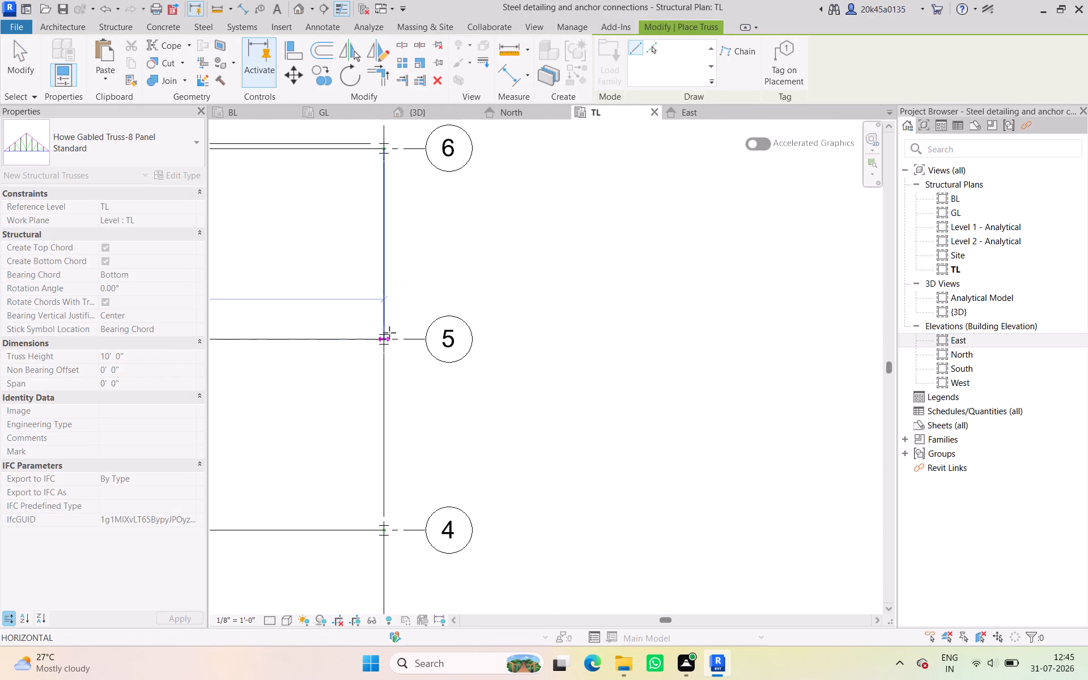
{"action": "left_click", "coordinate": [384, 339]}
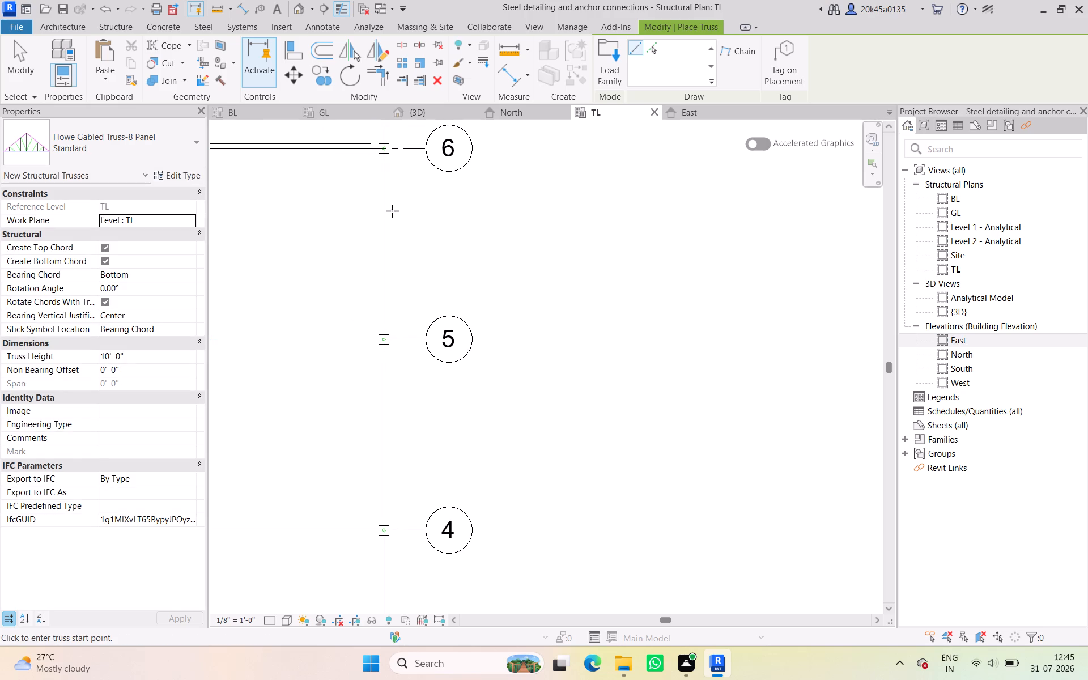
{"action": "scroll", "coordinate": [395, 214], "scroll_direction": "down", "scroll_amount": 4}
{"action": "middle_click_drag", "start_coordinate": [409, 236], "coordinate": [763, 310]}
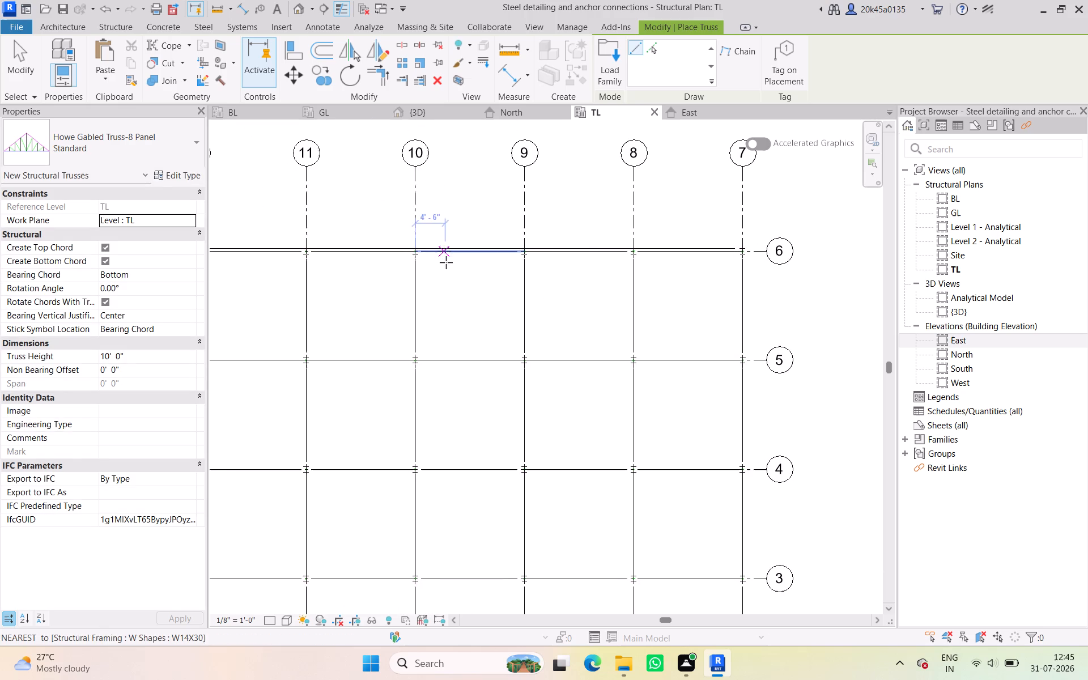
{"action": "scroll", "coordinate": [447, 262], "scroll_direction": "down", "scroll_amount": 2}
{"action": "middle_click_drag", "start_coordinate": [478, 264], "coordinate": [510, 253]}
{"action": "left_click", "coordinate": [420, 114]}
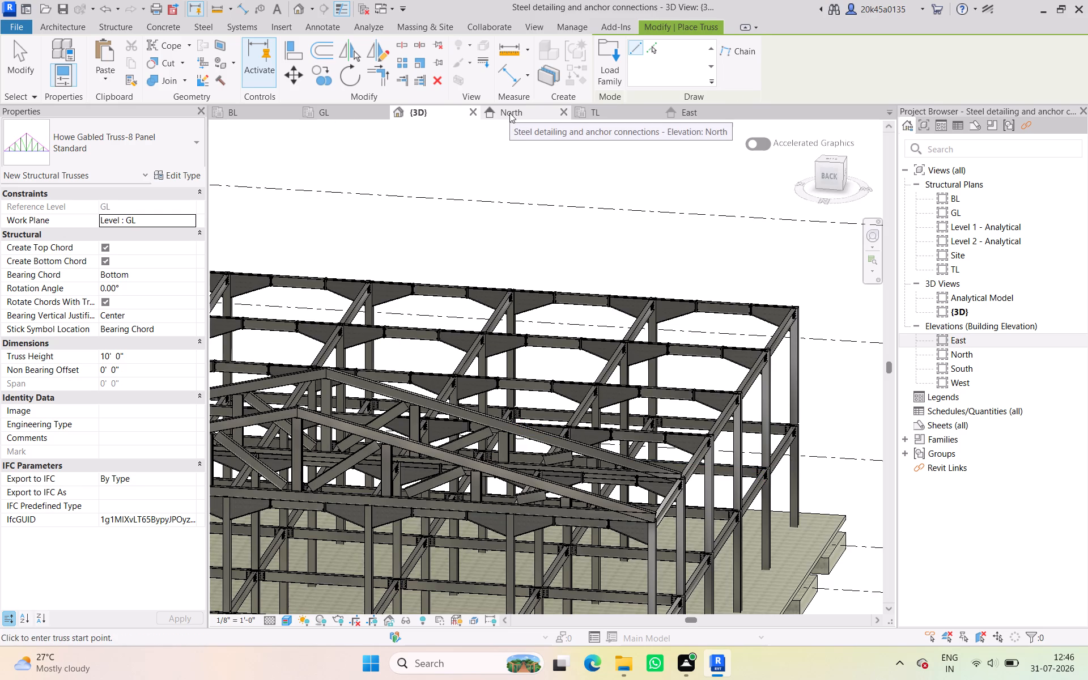
{"action": "key", "text": "Escape"}
In the TL plan, copy the new grid 5 truss onto grids 4, 3, 2 and 1.
{"action": "left_click", "coordinate": [489, 419]}
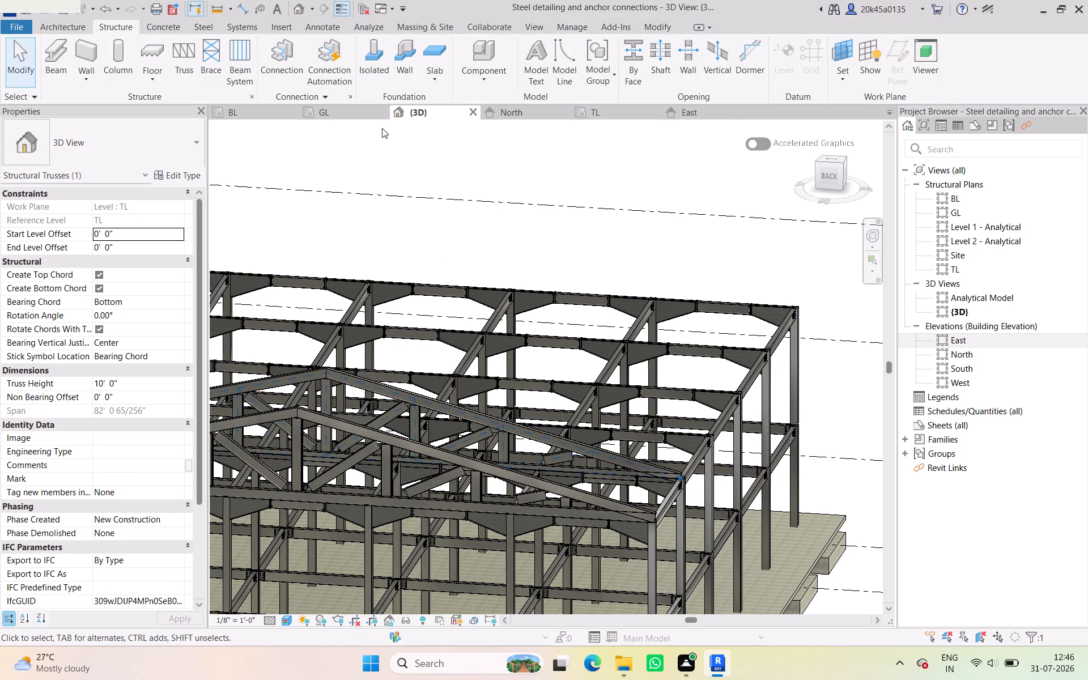
{"action": "left_click", "coordinate": [591, 115]}
{"action": "middle_click_drag", "start_coordinate": [336, 293], "coordinate": [338, 295]}
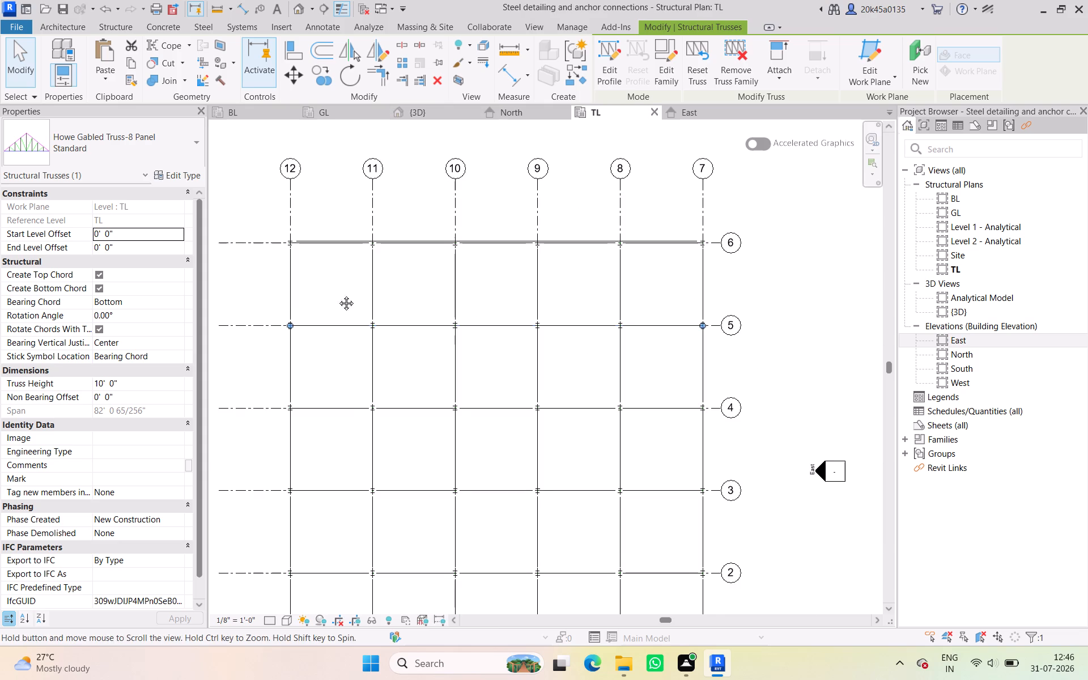
{"action": "middle_click_drag", "start_coordinate": [338, 295], "coordinate": [516, 280]}
{"action": "left_click", "coordinate": [324, 76]}
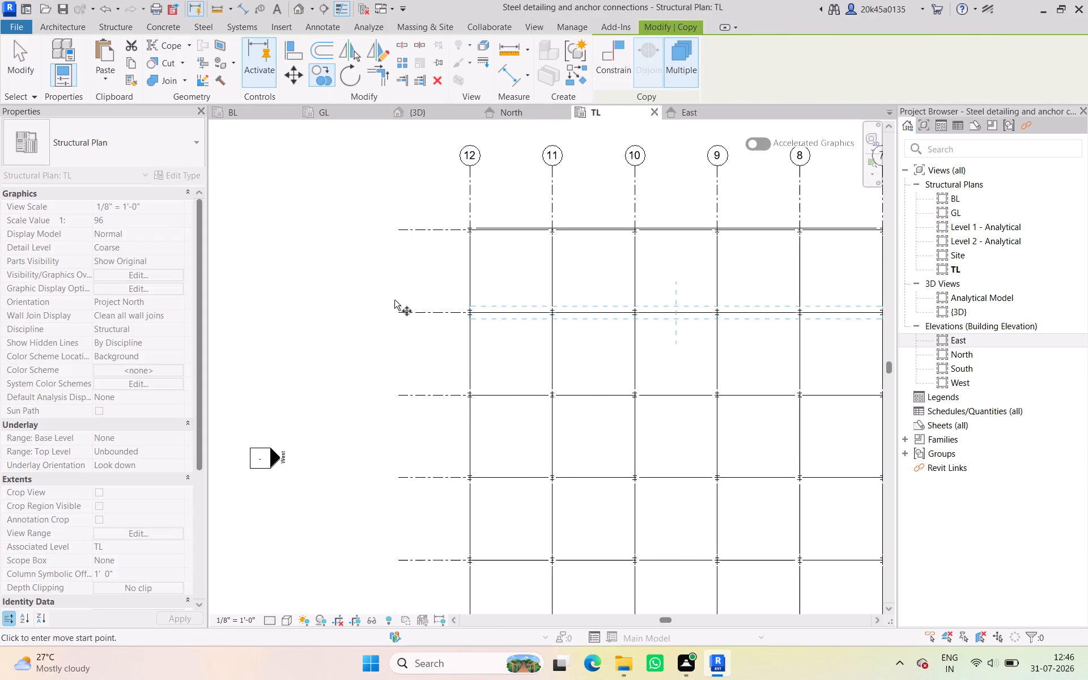
{"action": "left_click", "coordinate": [398, 313]}
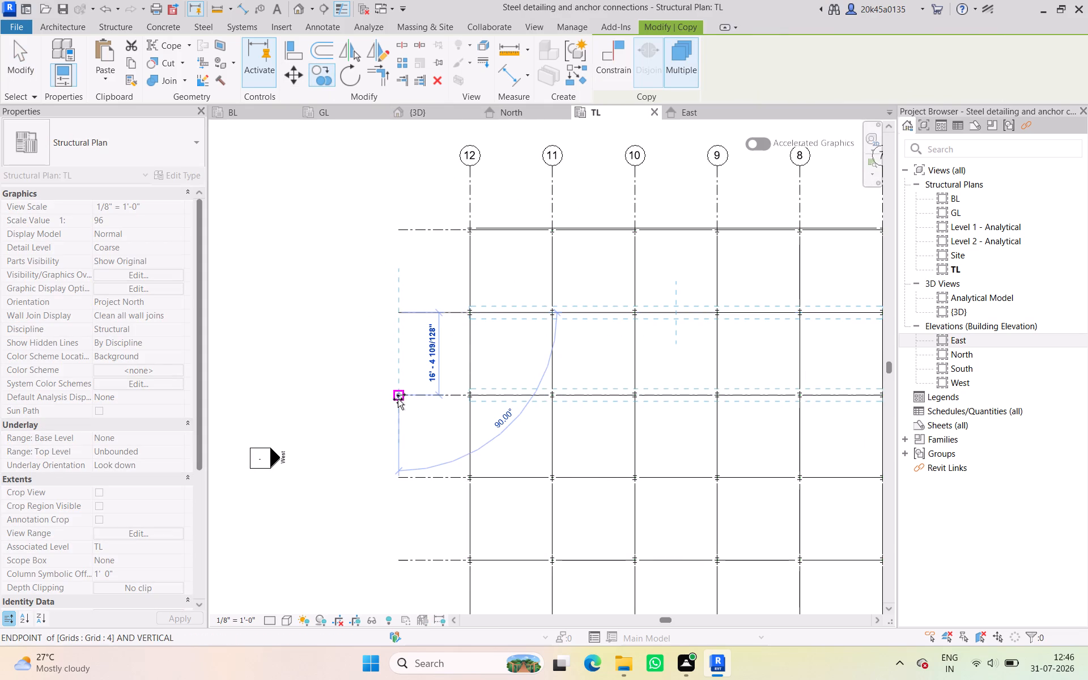
{"action": "left_click", "coordinate": [398, 399]}
{"action": "left_click", "coordinate": [398, 479]}
{"action": "middle_click_drag", "start_coordinate": [406, 444], "coordinate": [367, 234]}
{"action": "left_click", "coordinate": [360, 353]}
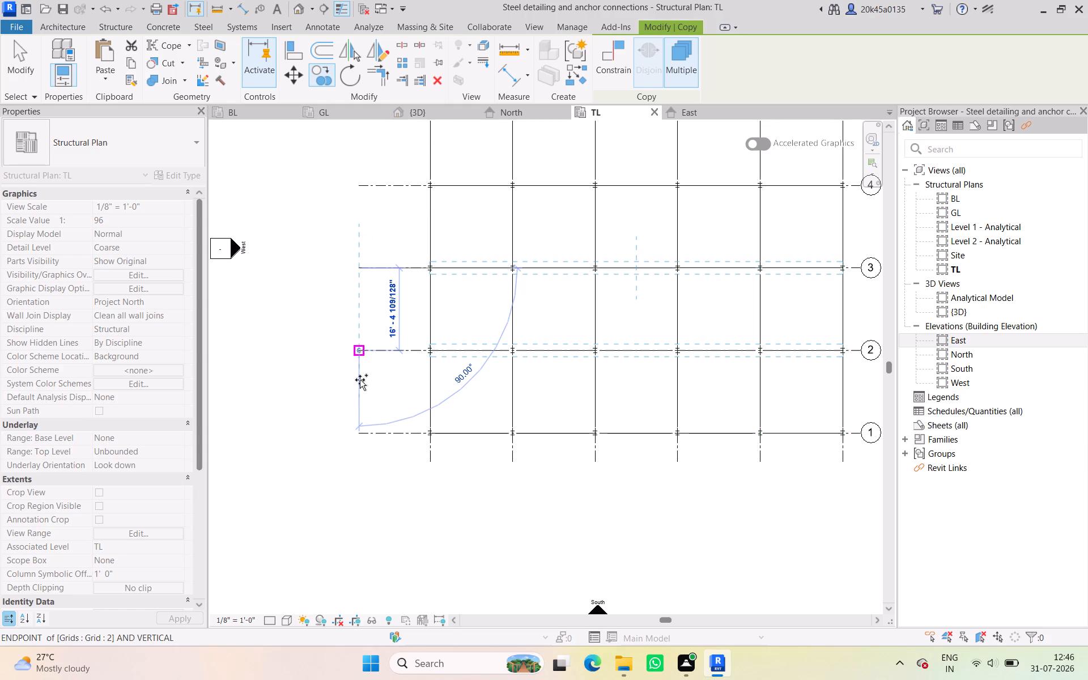
{"action": "left_click", "coordinate": [359, 433]}
{"action": "key", "text": "Escape"}
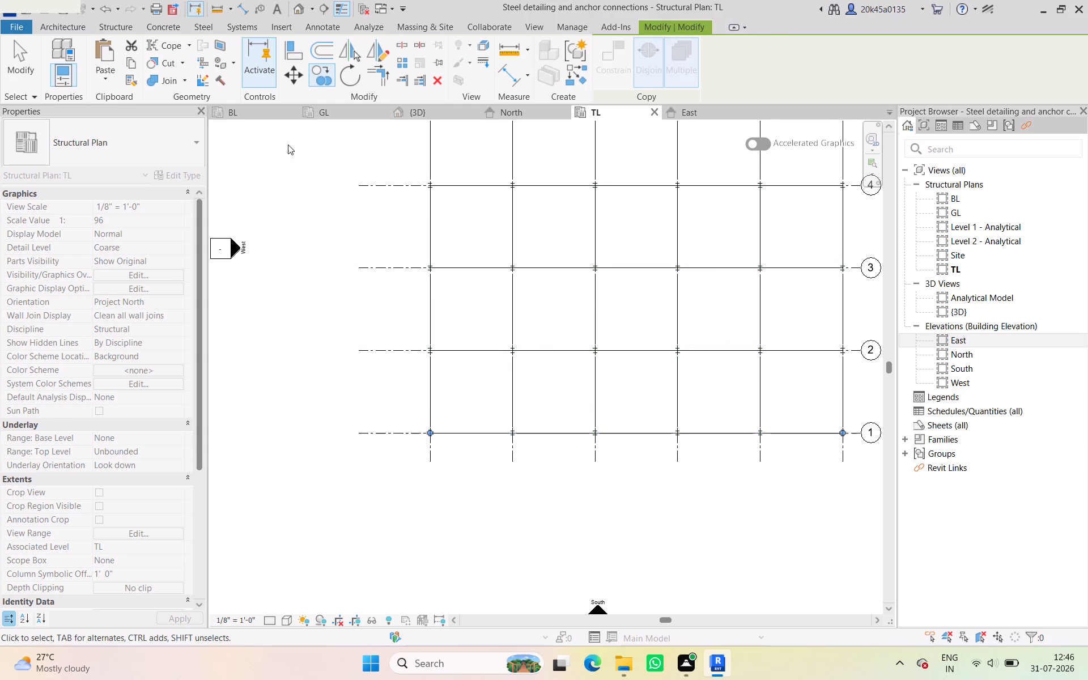
Delete the old gabled truss on grid 6 in the 3D view.
{"action": "left_click", "coordinate": [414, 113]}
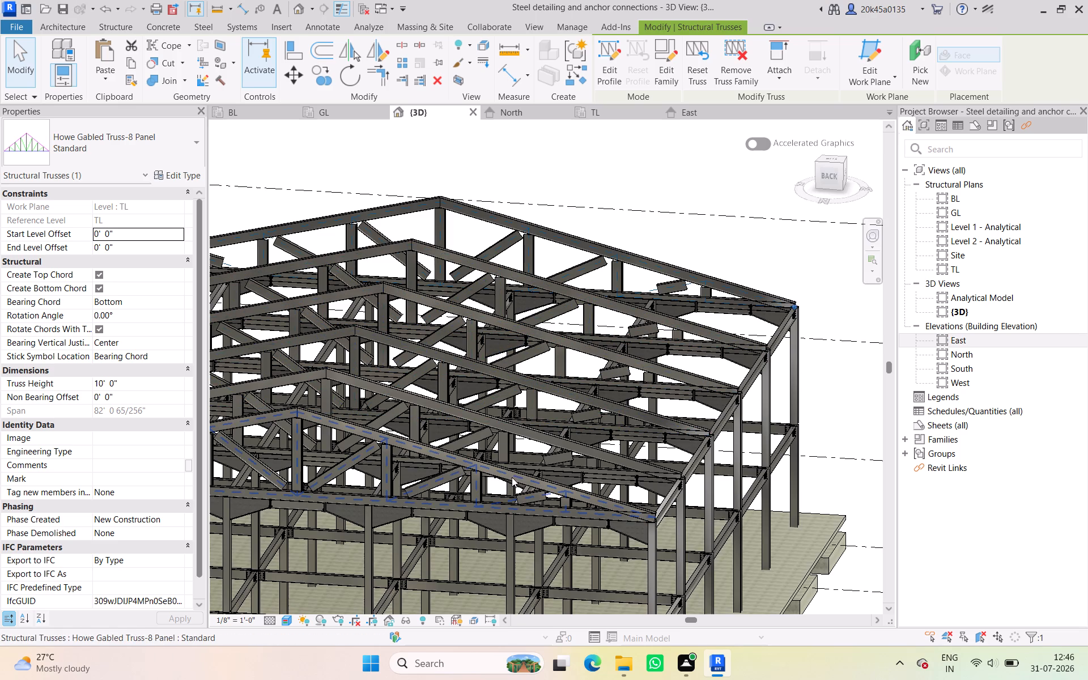
{"action": "left_click", "coordinate": [512, 477]}
{"action": "key", "text": "Delete"}
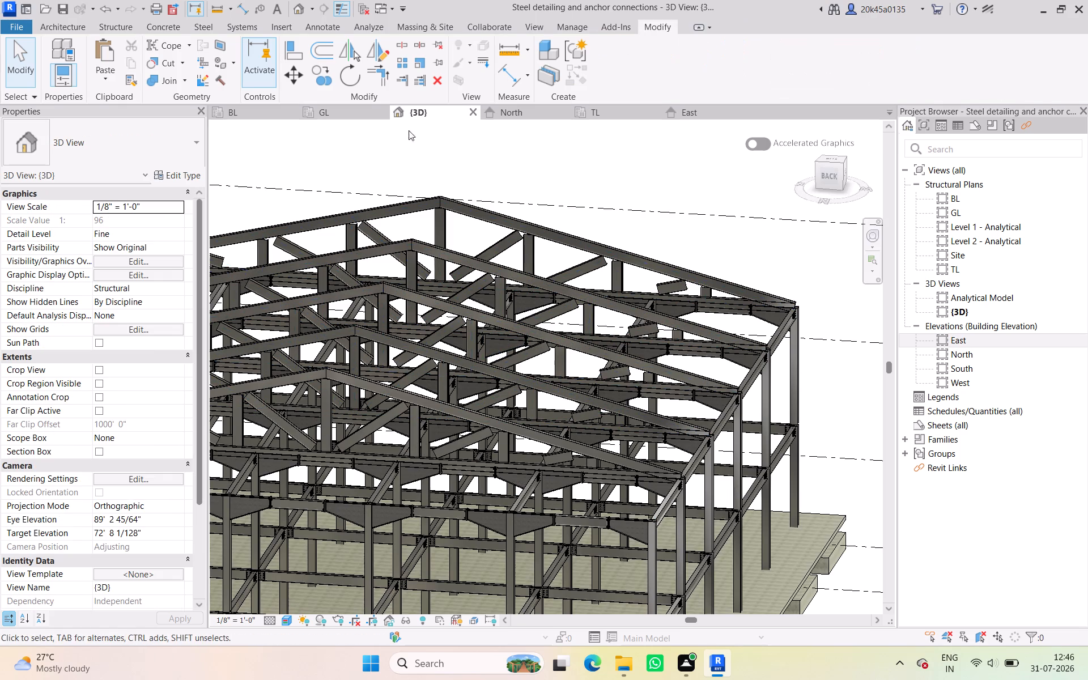
In the TL plan, copy the grid 5 truss onto grid 6.
{"action": "left_click", "coordinate": [600, 449]}
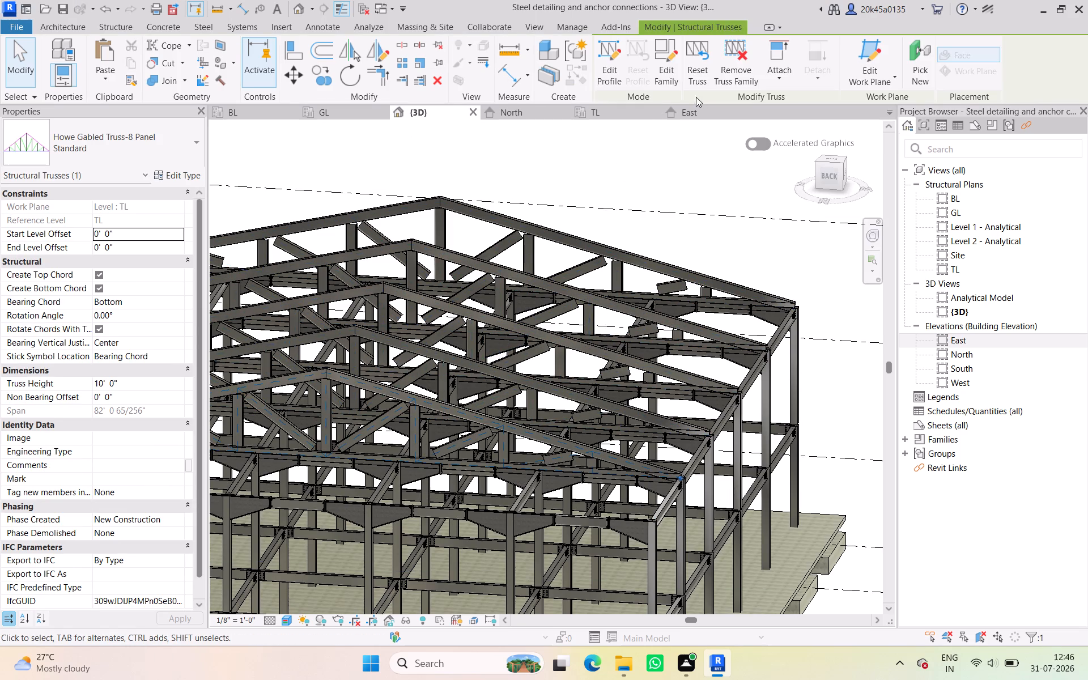
{"action": "left_click", "coordinate": [632, 112]}
{"action": "scroll", "coordinate": [392, 286], "scroll_direction": "down", "scroll_amount": 3}
{"action": "middle_click_drag", "start_coordinate": [397, 324], "coordinate": [422, 441]}
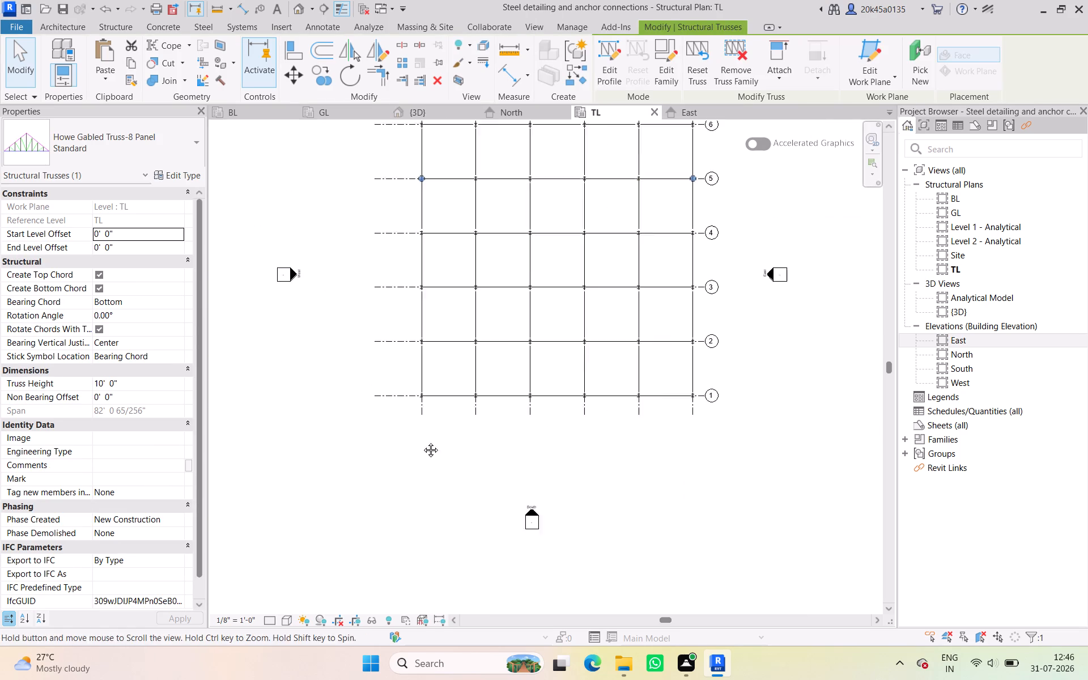
{"action": "middle_click_drag", "start_coordinate": [422, 441], "coordinate": [440, 560]}
{"action": "left_click", "coordinate": [321, 74]}
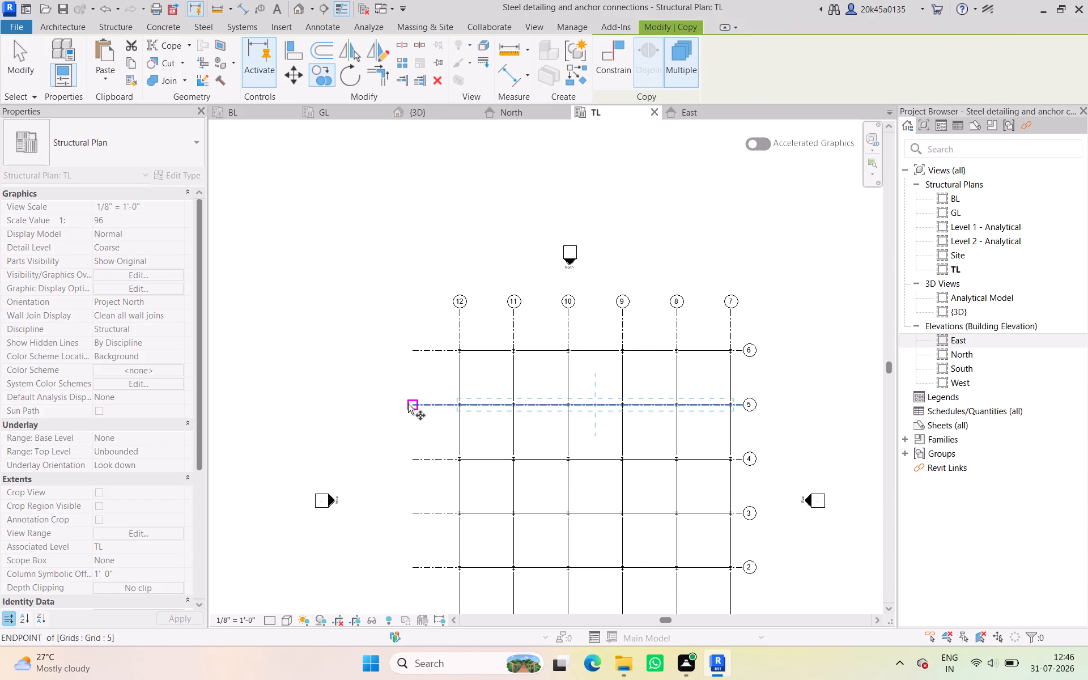
{"action": "left_click", "coordinate": [408, 404]}
{"action": "left_click", "coordinate": [409, 347]}
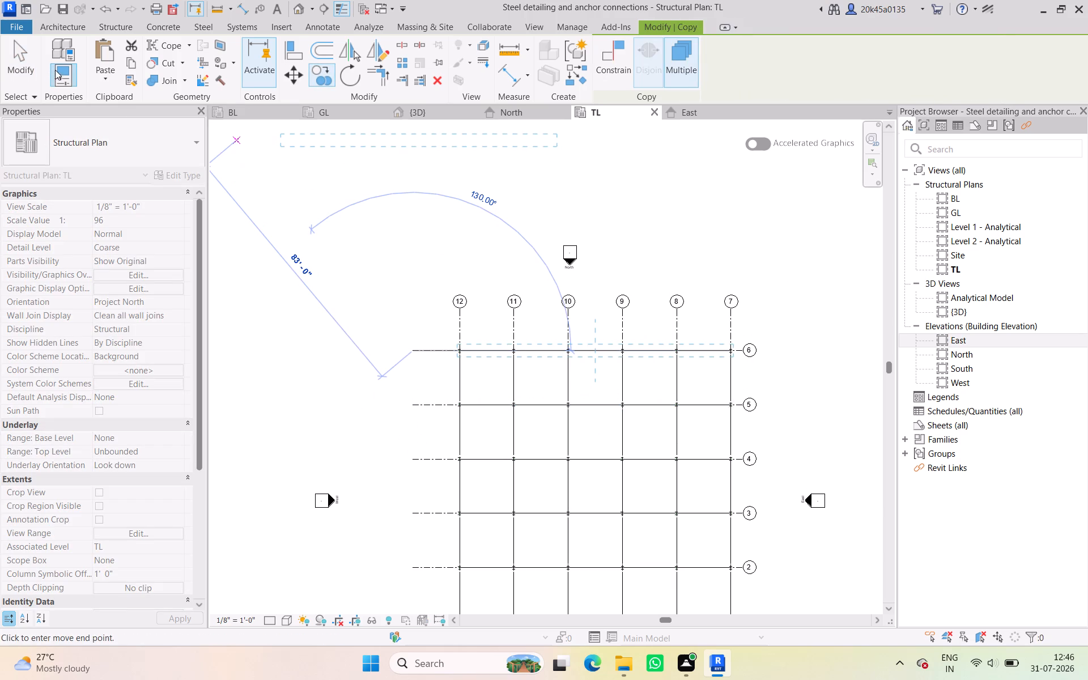
{"action": "left_click", "coordinate": [23, 56]}
Return to the 3D view and save the project.
{"action": "left_click", "coordinate": [452, 117]}
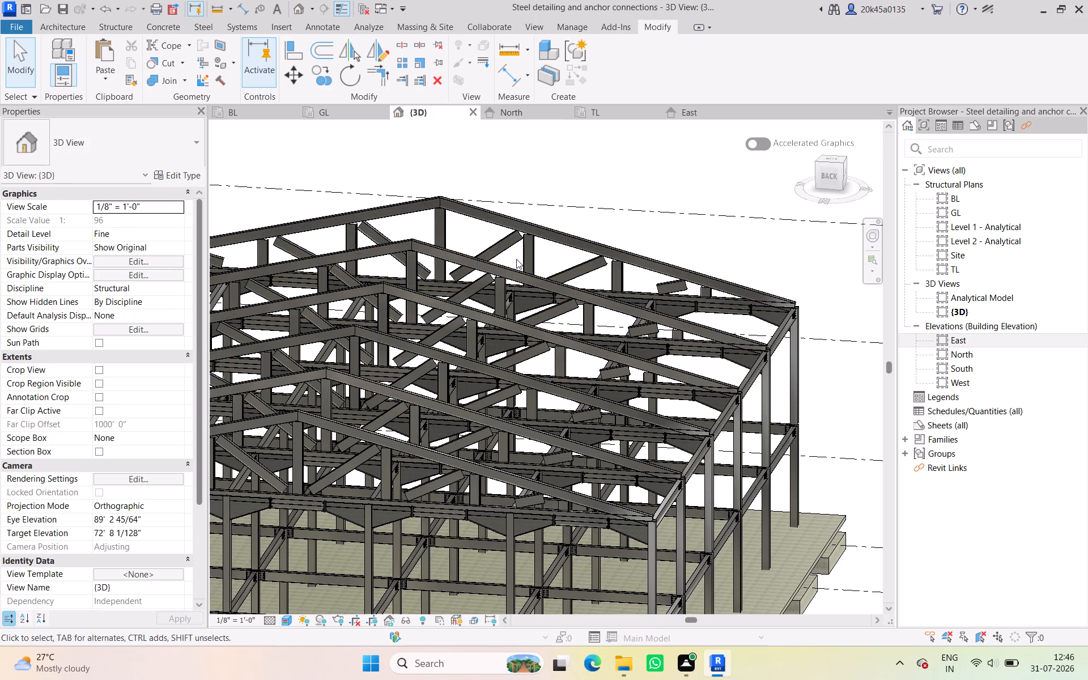
{"action": "key", "text": "ctrl+s"}
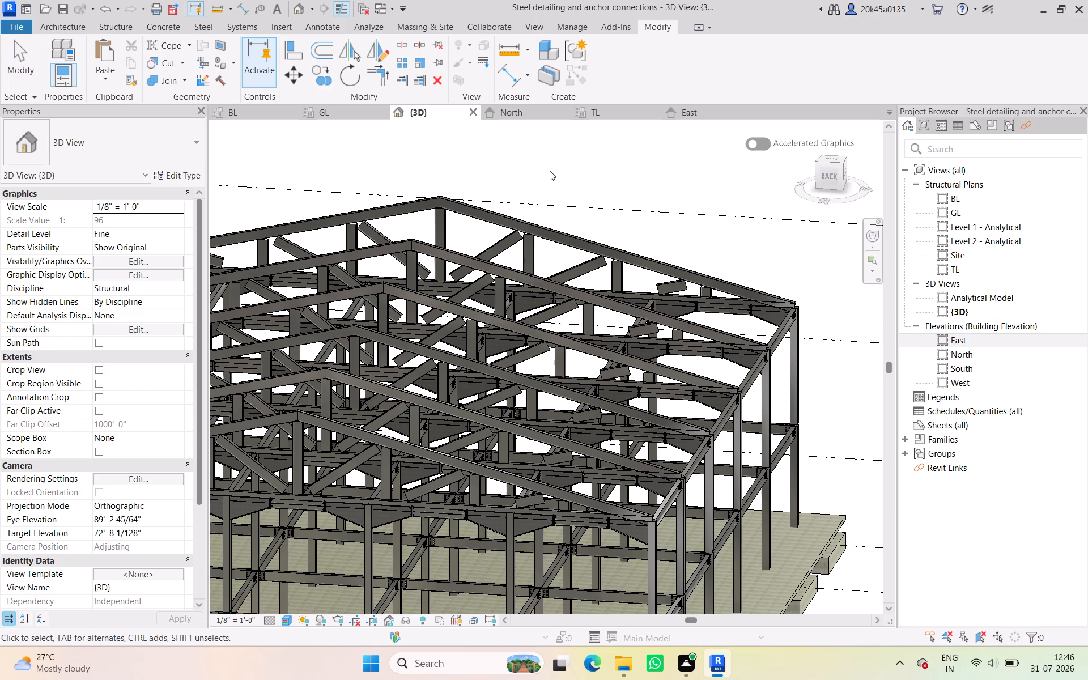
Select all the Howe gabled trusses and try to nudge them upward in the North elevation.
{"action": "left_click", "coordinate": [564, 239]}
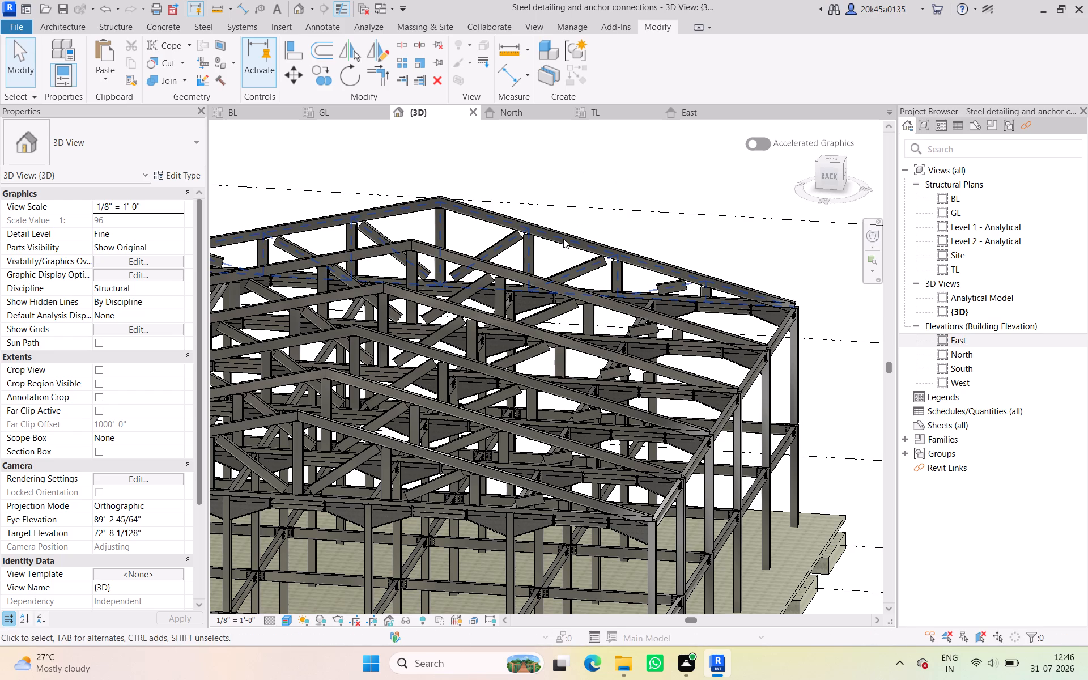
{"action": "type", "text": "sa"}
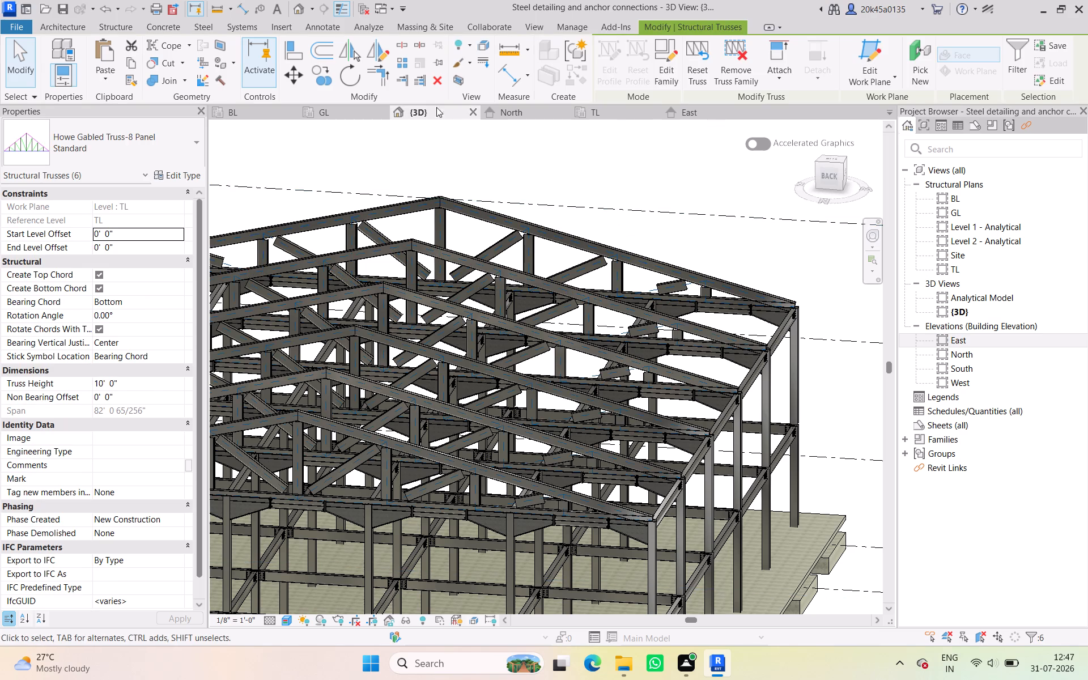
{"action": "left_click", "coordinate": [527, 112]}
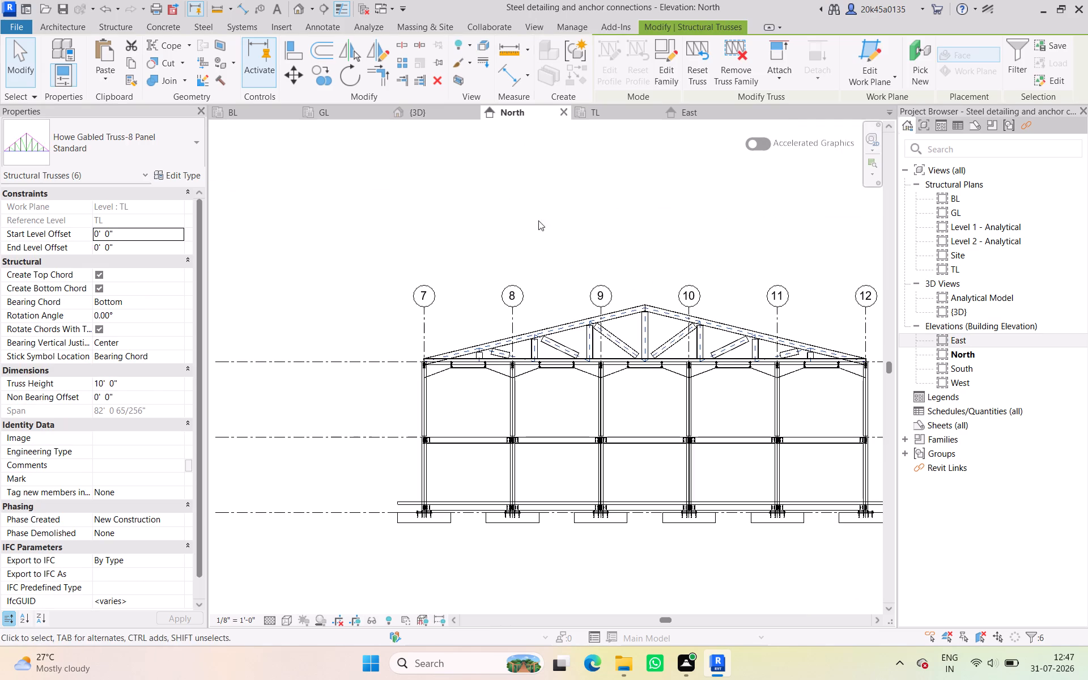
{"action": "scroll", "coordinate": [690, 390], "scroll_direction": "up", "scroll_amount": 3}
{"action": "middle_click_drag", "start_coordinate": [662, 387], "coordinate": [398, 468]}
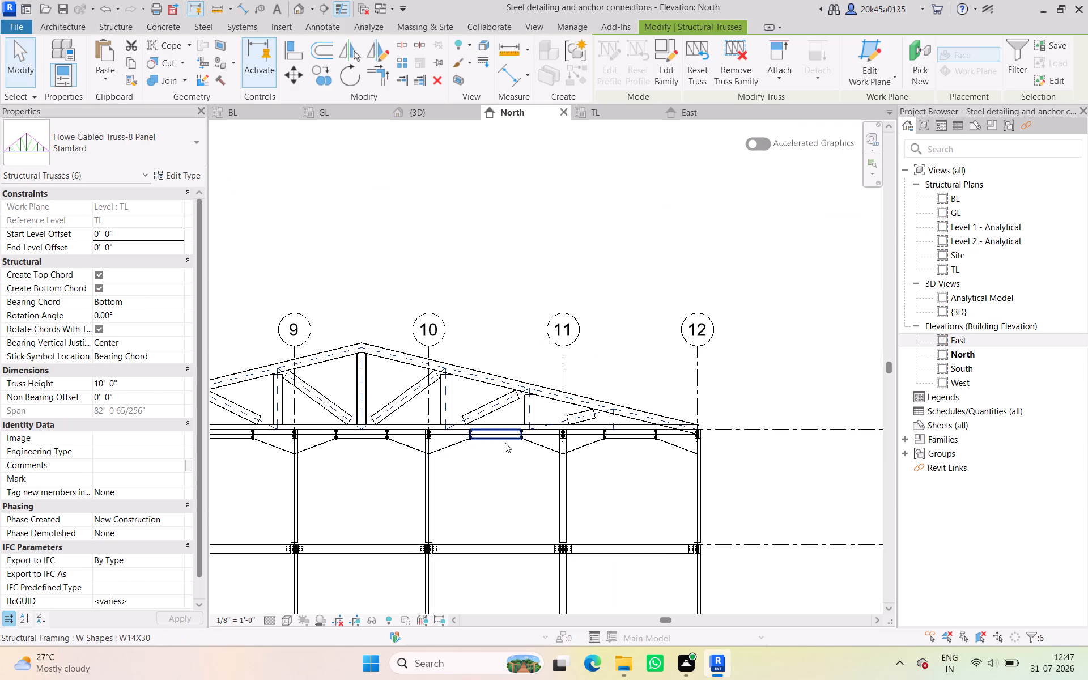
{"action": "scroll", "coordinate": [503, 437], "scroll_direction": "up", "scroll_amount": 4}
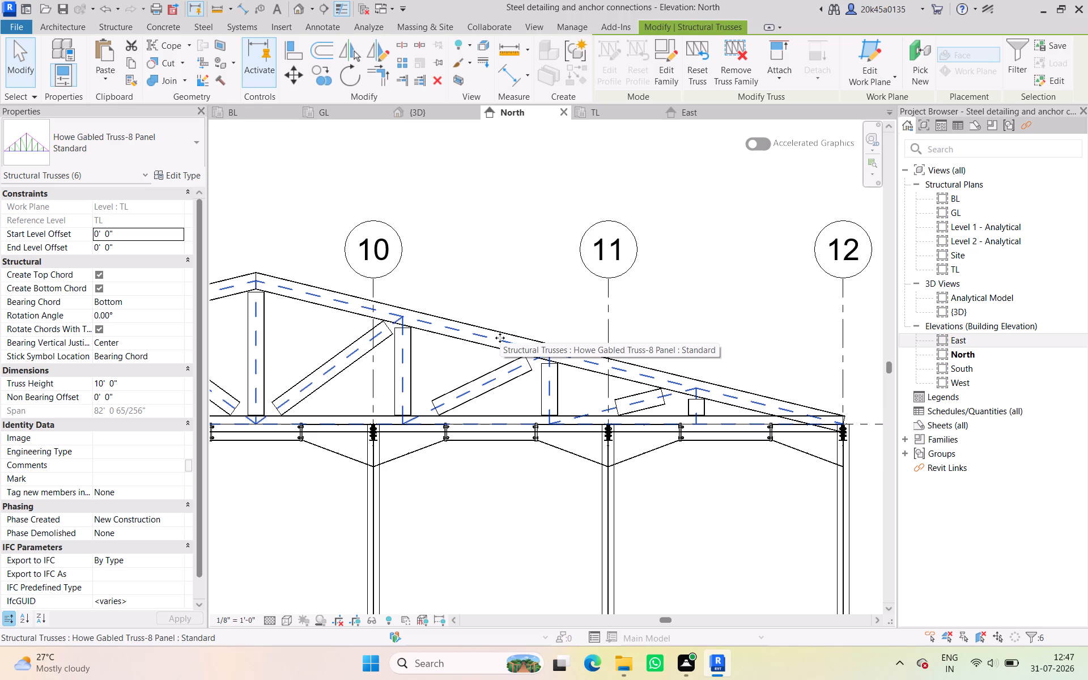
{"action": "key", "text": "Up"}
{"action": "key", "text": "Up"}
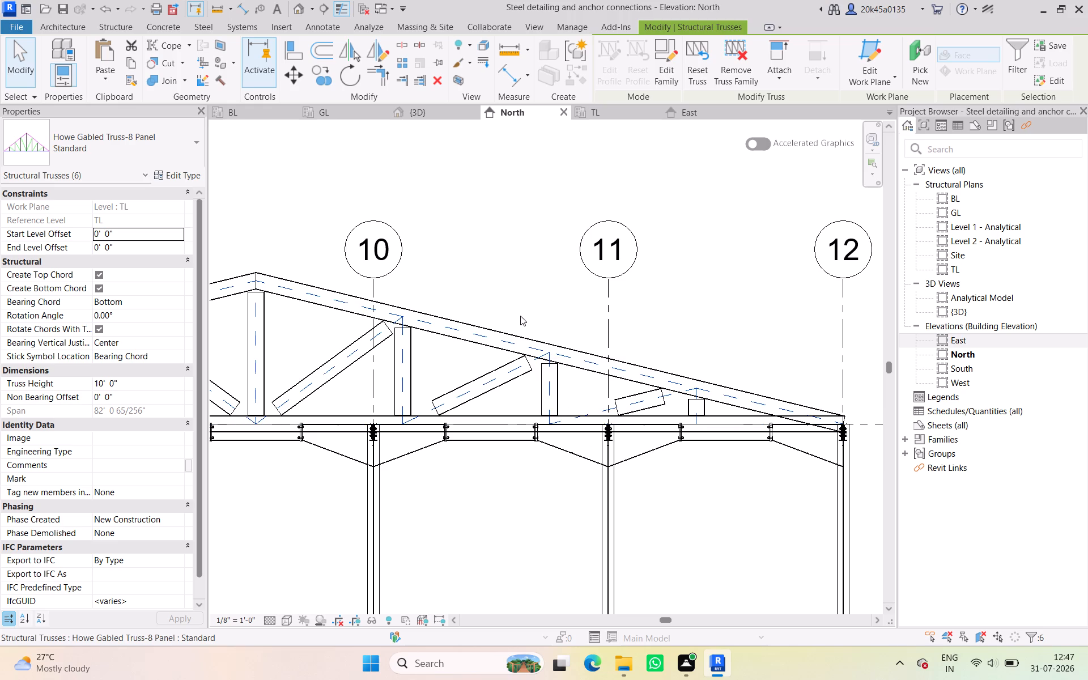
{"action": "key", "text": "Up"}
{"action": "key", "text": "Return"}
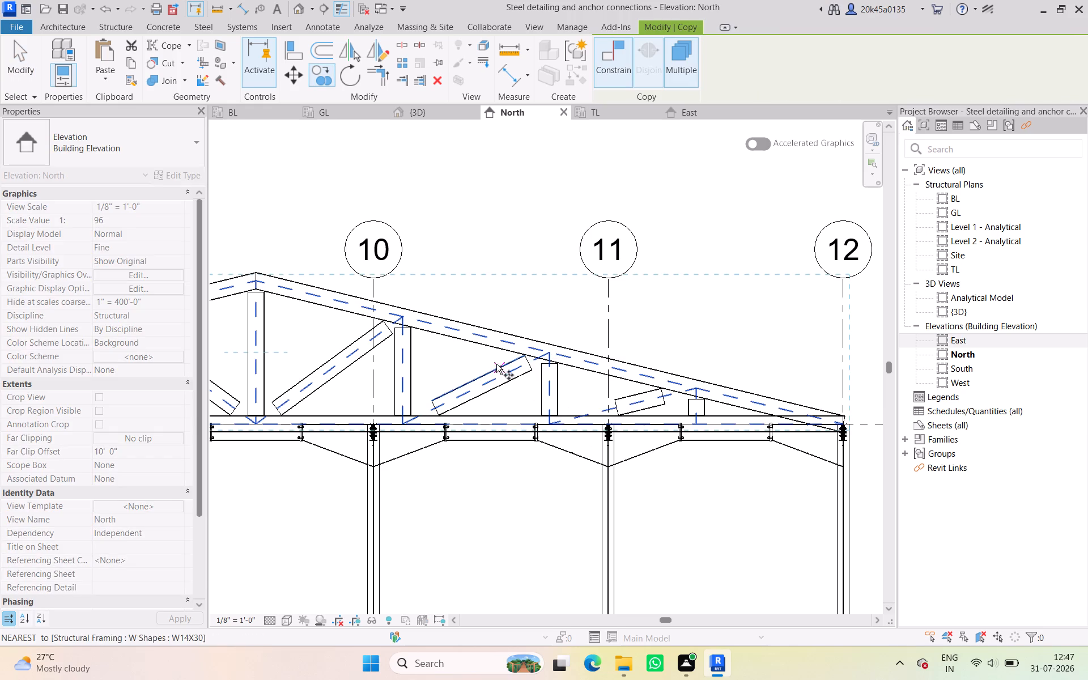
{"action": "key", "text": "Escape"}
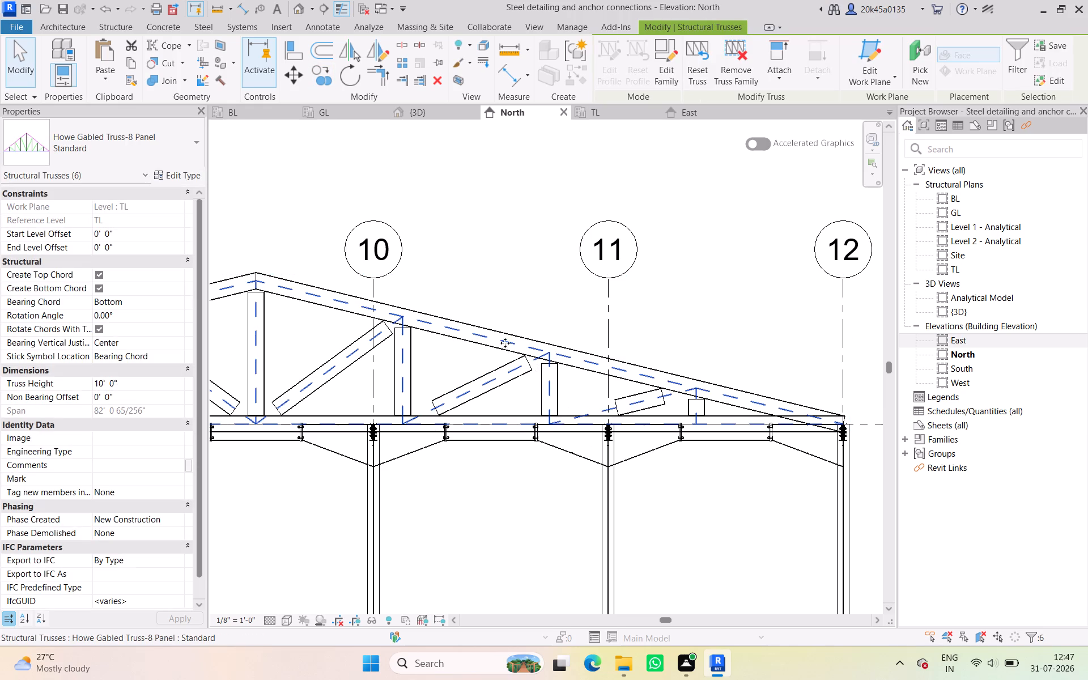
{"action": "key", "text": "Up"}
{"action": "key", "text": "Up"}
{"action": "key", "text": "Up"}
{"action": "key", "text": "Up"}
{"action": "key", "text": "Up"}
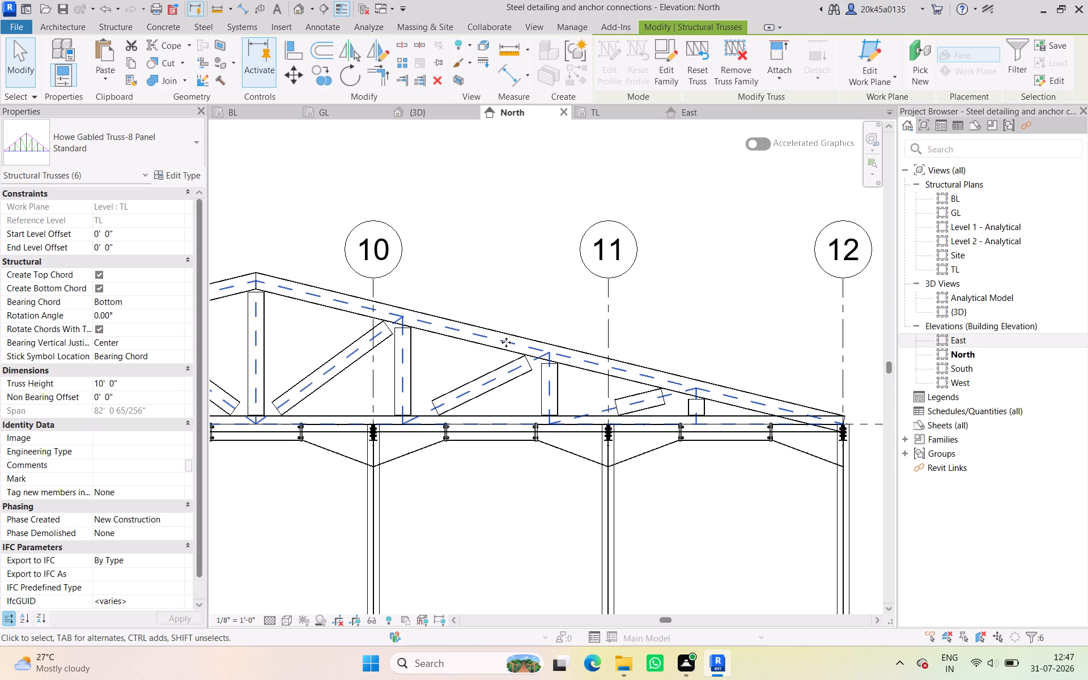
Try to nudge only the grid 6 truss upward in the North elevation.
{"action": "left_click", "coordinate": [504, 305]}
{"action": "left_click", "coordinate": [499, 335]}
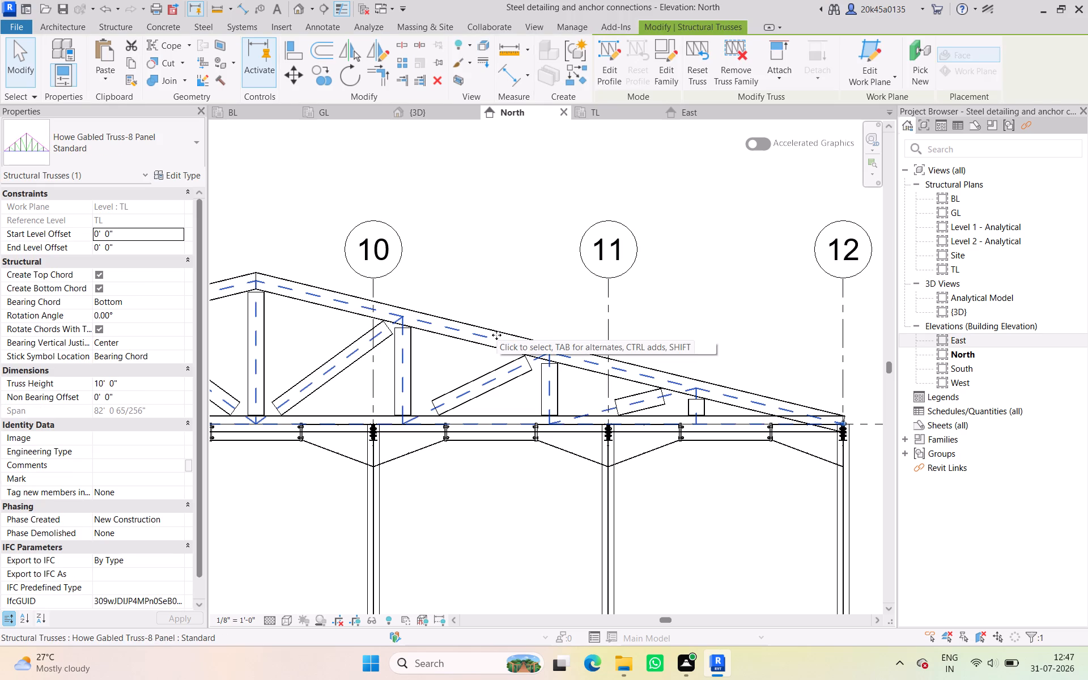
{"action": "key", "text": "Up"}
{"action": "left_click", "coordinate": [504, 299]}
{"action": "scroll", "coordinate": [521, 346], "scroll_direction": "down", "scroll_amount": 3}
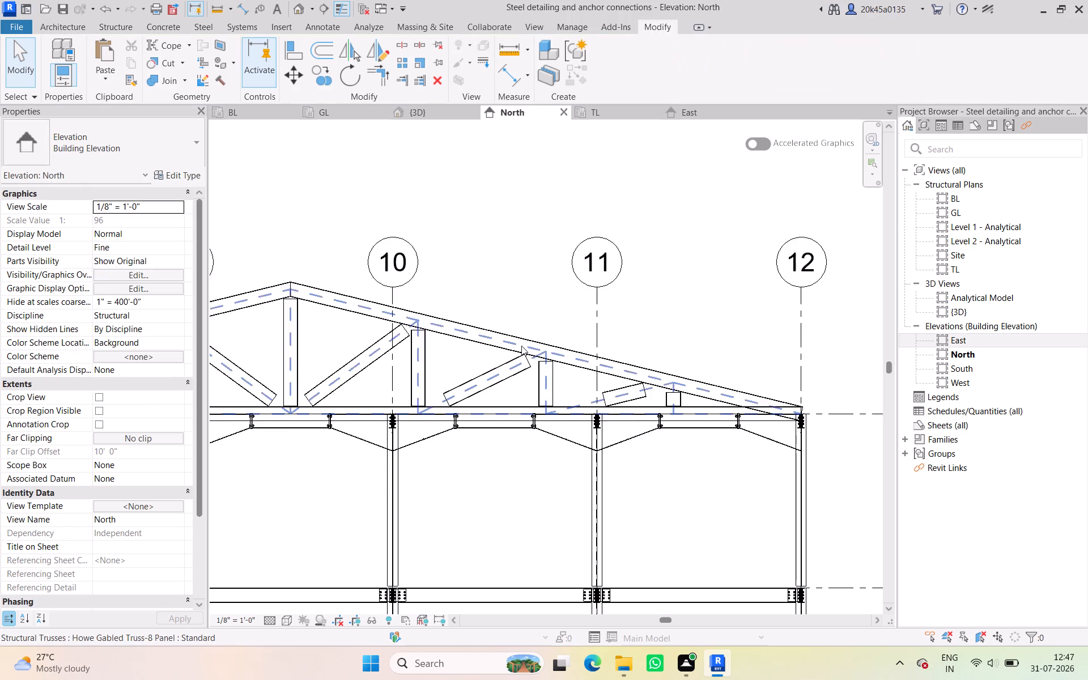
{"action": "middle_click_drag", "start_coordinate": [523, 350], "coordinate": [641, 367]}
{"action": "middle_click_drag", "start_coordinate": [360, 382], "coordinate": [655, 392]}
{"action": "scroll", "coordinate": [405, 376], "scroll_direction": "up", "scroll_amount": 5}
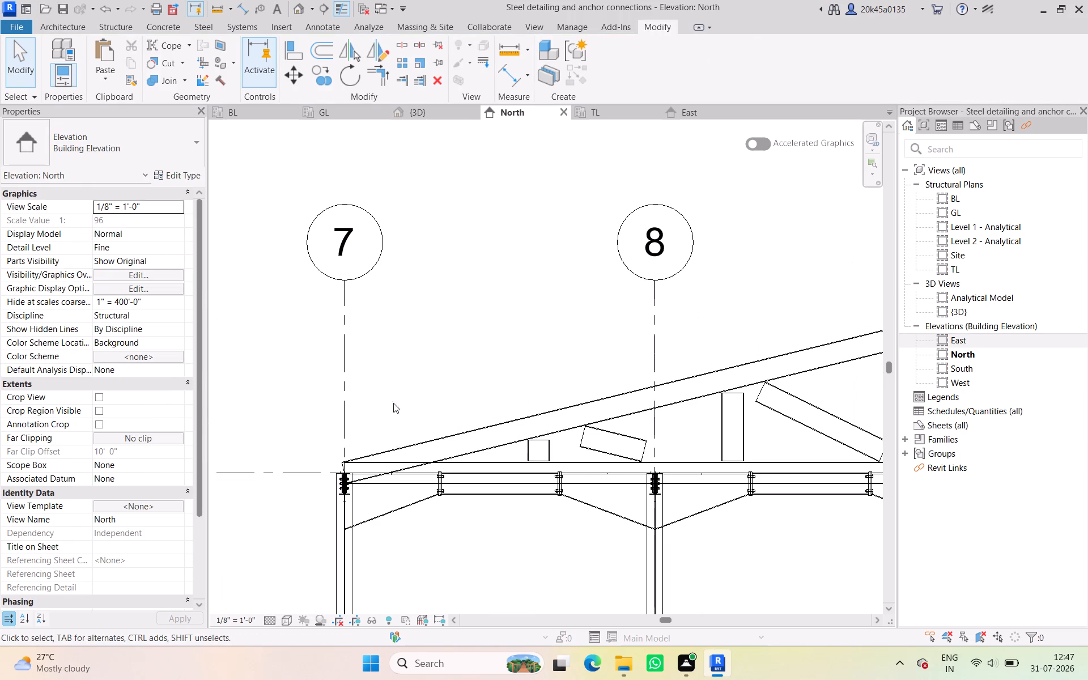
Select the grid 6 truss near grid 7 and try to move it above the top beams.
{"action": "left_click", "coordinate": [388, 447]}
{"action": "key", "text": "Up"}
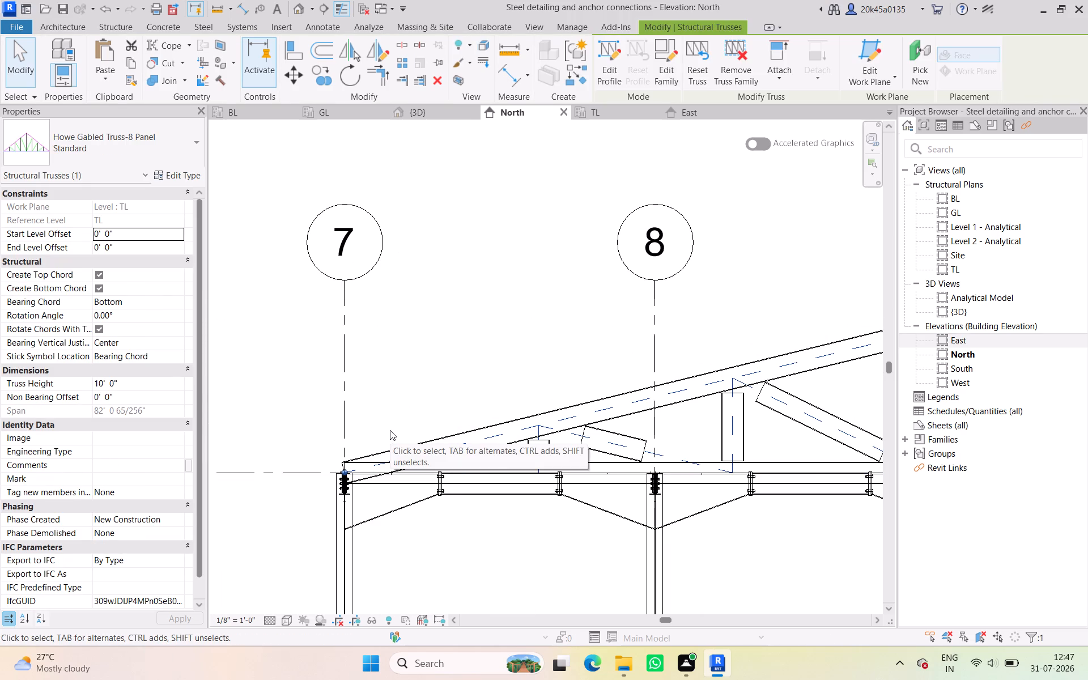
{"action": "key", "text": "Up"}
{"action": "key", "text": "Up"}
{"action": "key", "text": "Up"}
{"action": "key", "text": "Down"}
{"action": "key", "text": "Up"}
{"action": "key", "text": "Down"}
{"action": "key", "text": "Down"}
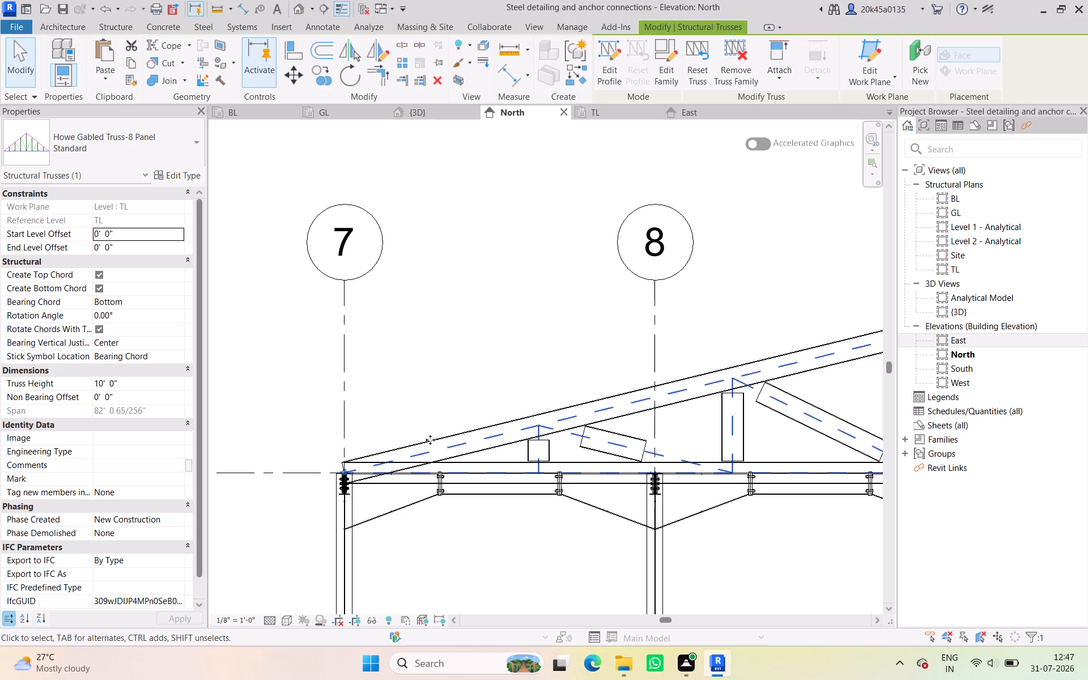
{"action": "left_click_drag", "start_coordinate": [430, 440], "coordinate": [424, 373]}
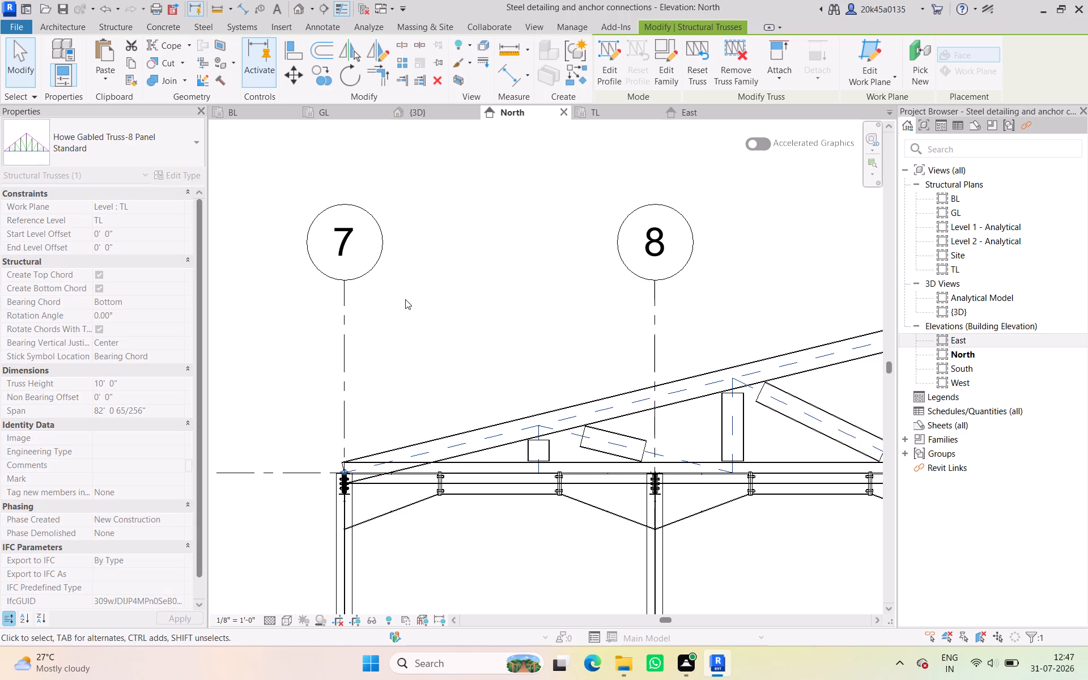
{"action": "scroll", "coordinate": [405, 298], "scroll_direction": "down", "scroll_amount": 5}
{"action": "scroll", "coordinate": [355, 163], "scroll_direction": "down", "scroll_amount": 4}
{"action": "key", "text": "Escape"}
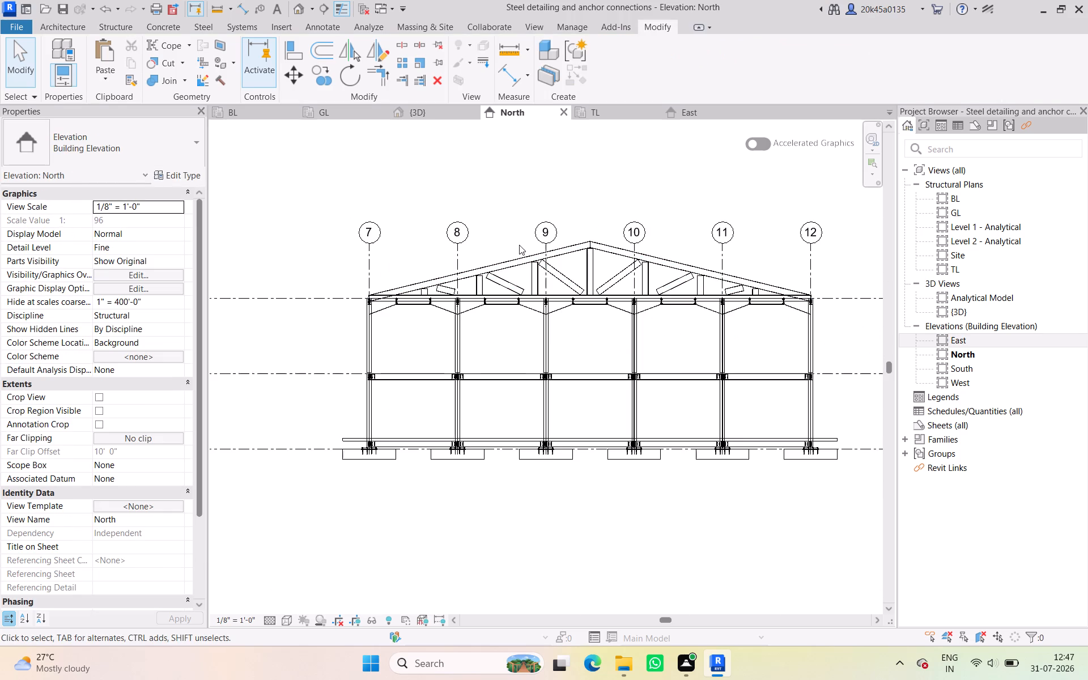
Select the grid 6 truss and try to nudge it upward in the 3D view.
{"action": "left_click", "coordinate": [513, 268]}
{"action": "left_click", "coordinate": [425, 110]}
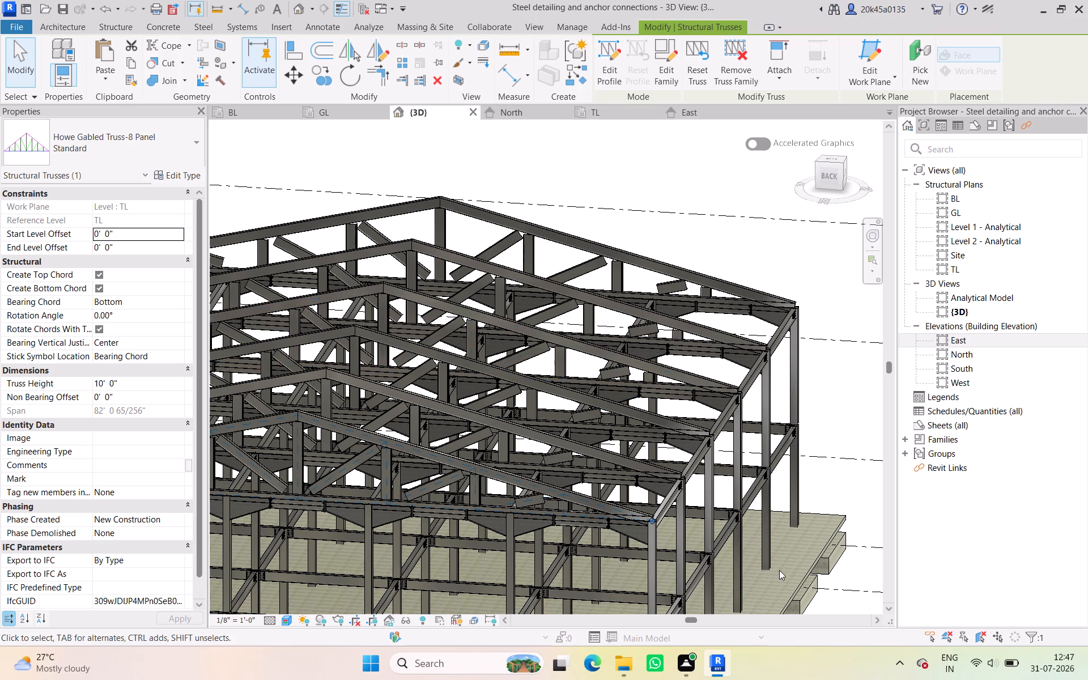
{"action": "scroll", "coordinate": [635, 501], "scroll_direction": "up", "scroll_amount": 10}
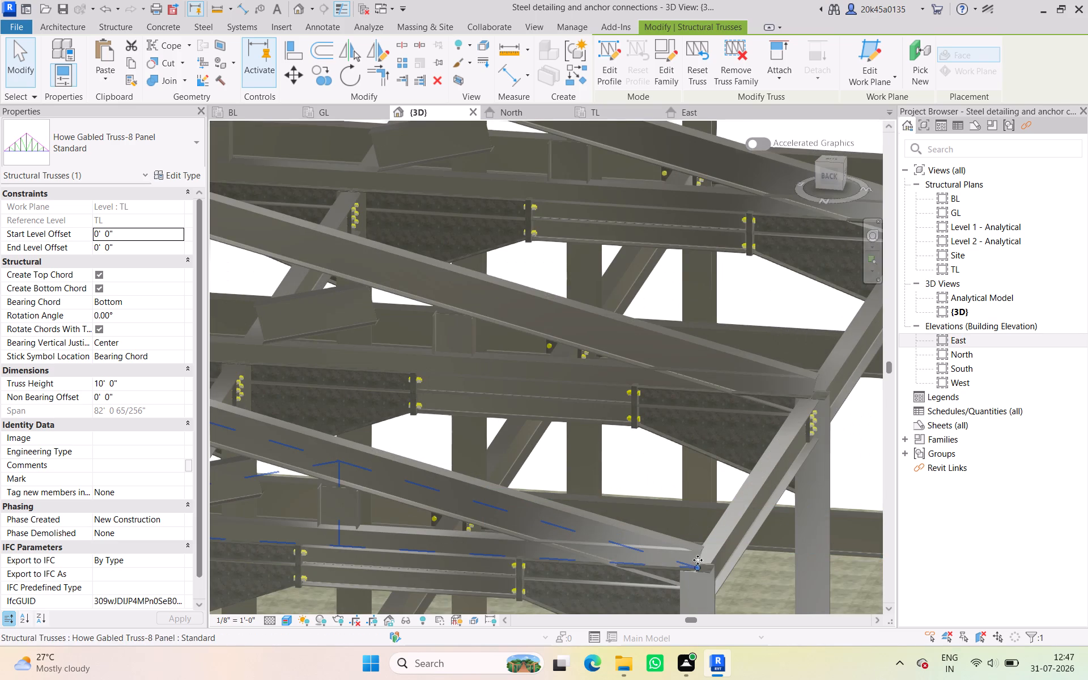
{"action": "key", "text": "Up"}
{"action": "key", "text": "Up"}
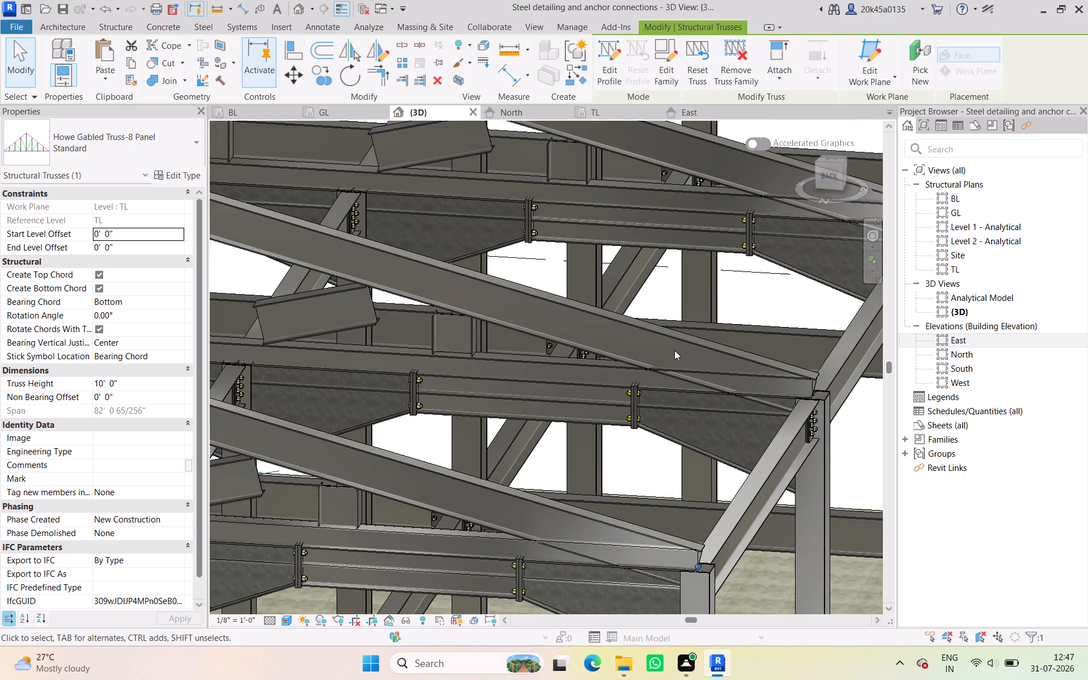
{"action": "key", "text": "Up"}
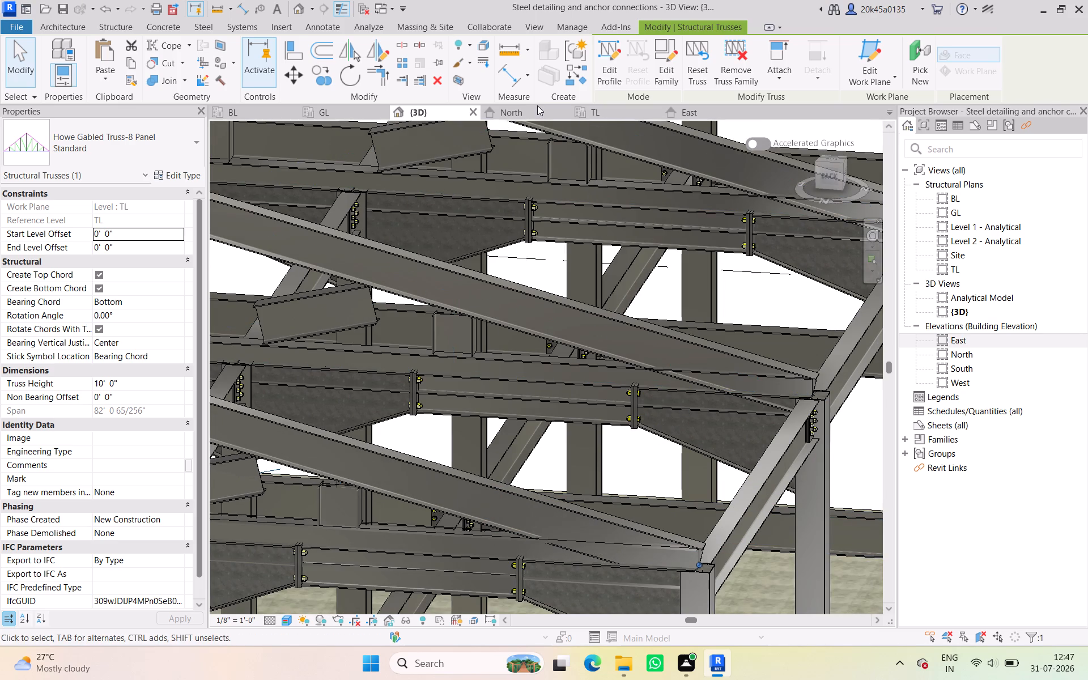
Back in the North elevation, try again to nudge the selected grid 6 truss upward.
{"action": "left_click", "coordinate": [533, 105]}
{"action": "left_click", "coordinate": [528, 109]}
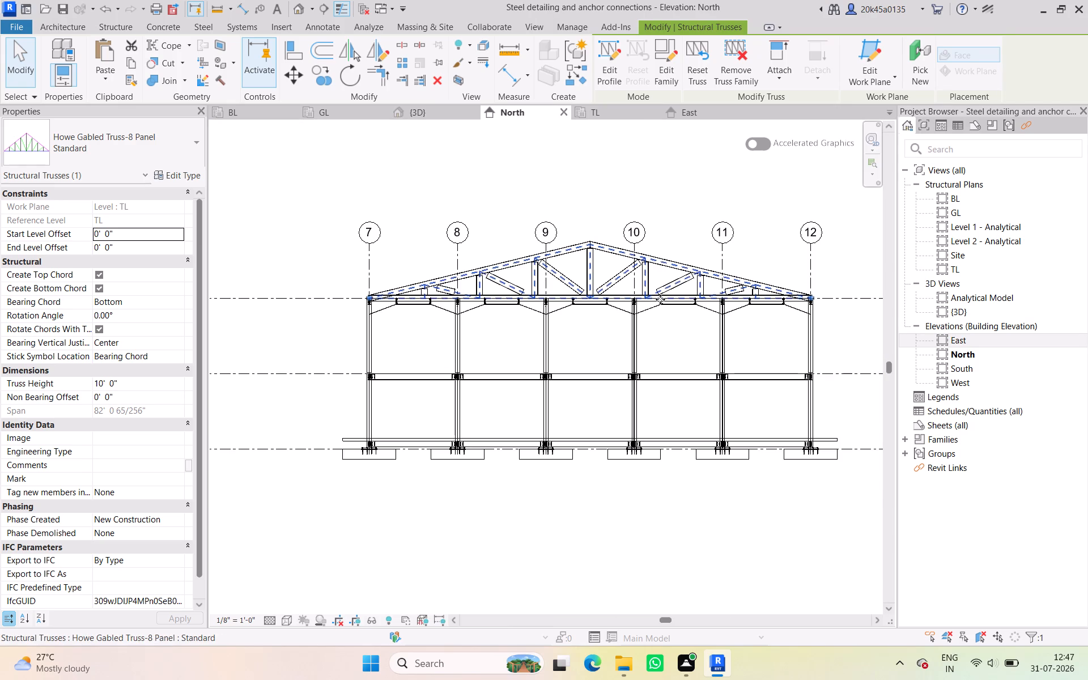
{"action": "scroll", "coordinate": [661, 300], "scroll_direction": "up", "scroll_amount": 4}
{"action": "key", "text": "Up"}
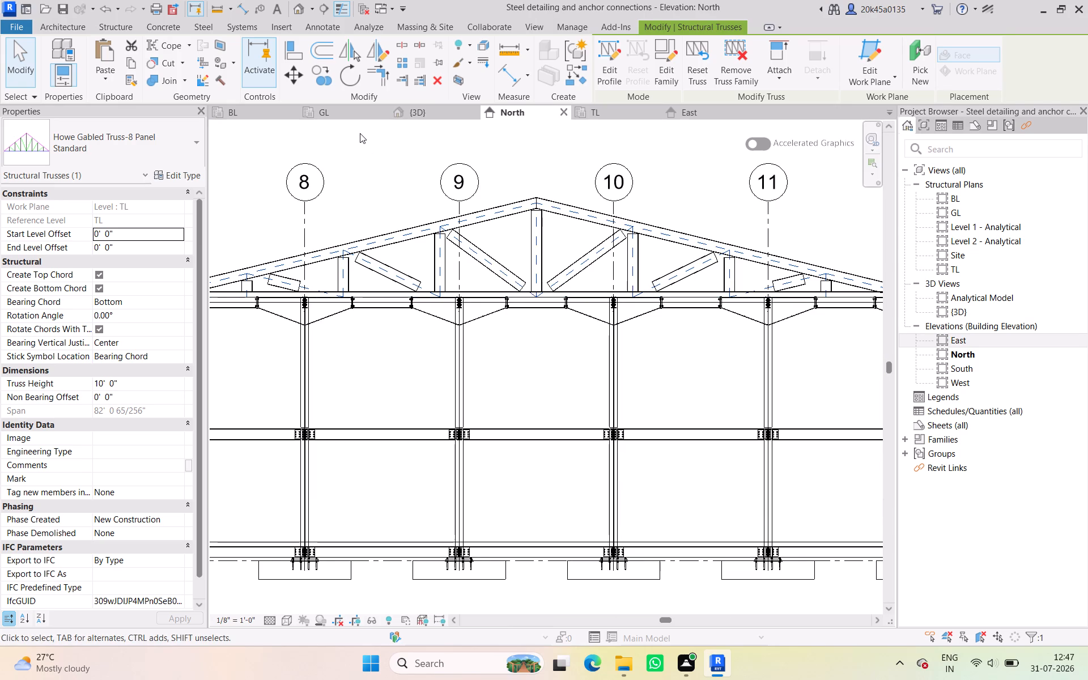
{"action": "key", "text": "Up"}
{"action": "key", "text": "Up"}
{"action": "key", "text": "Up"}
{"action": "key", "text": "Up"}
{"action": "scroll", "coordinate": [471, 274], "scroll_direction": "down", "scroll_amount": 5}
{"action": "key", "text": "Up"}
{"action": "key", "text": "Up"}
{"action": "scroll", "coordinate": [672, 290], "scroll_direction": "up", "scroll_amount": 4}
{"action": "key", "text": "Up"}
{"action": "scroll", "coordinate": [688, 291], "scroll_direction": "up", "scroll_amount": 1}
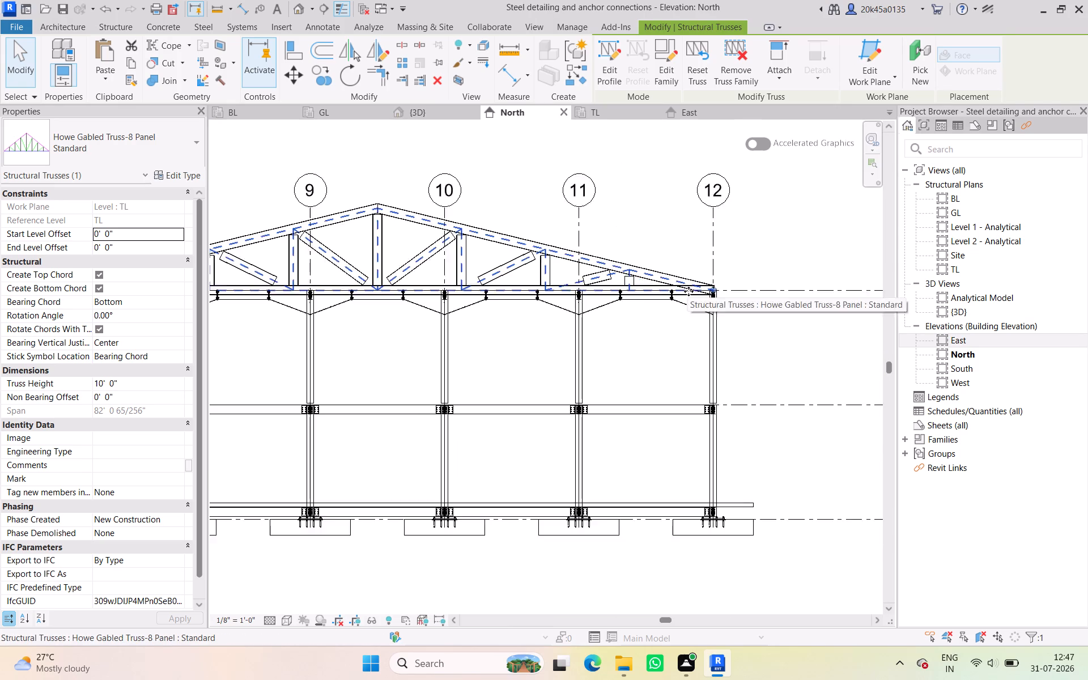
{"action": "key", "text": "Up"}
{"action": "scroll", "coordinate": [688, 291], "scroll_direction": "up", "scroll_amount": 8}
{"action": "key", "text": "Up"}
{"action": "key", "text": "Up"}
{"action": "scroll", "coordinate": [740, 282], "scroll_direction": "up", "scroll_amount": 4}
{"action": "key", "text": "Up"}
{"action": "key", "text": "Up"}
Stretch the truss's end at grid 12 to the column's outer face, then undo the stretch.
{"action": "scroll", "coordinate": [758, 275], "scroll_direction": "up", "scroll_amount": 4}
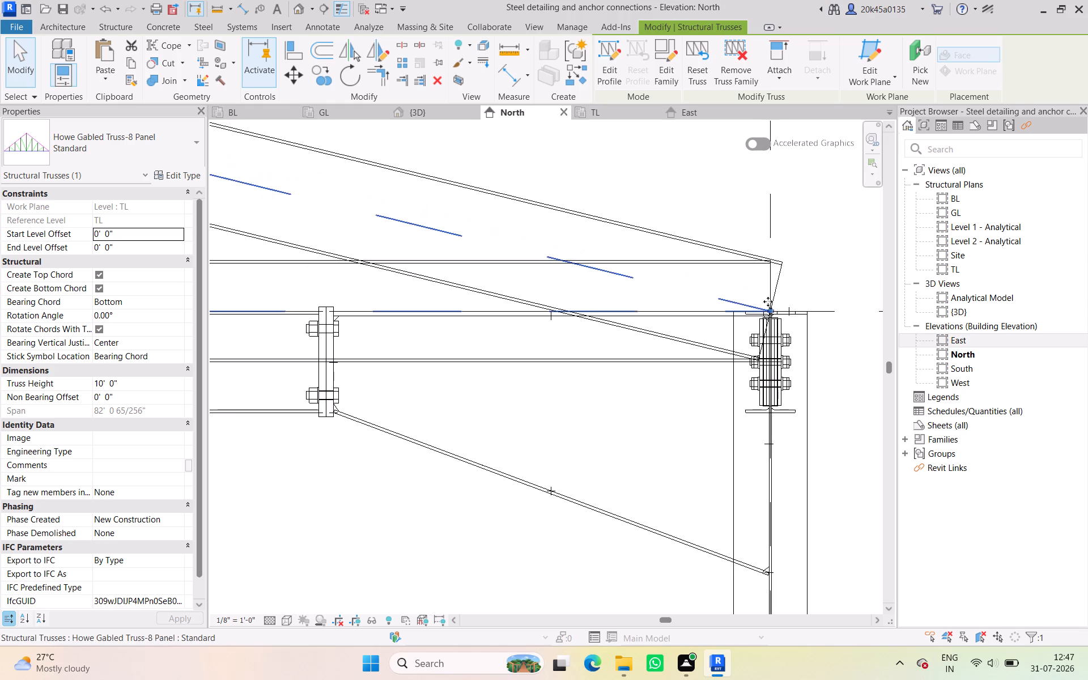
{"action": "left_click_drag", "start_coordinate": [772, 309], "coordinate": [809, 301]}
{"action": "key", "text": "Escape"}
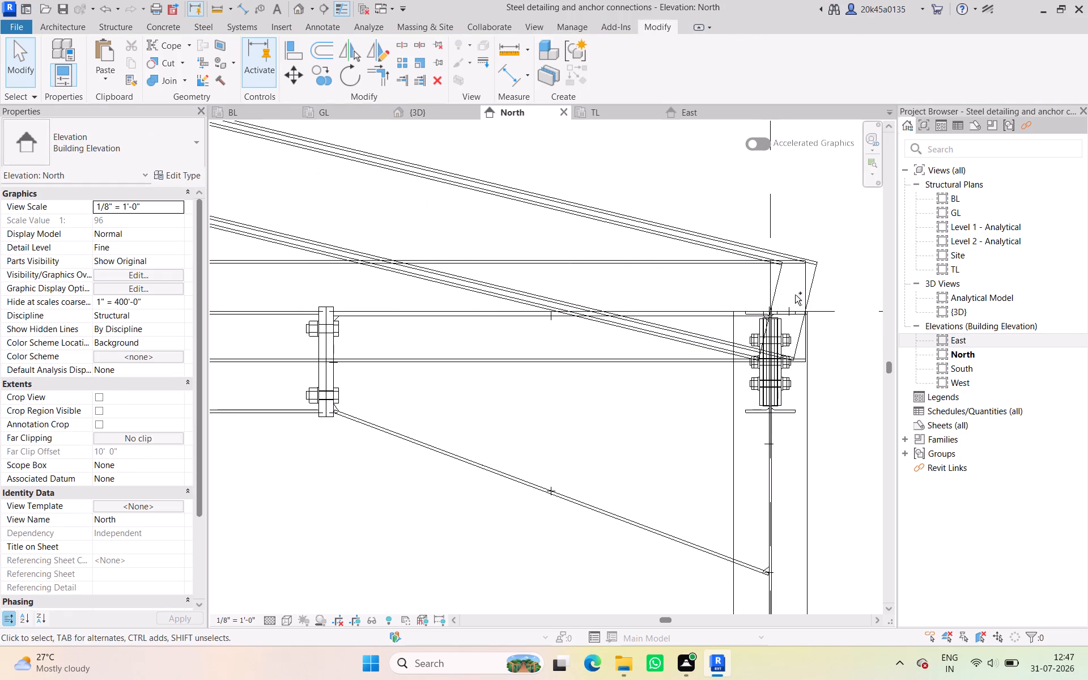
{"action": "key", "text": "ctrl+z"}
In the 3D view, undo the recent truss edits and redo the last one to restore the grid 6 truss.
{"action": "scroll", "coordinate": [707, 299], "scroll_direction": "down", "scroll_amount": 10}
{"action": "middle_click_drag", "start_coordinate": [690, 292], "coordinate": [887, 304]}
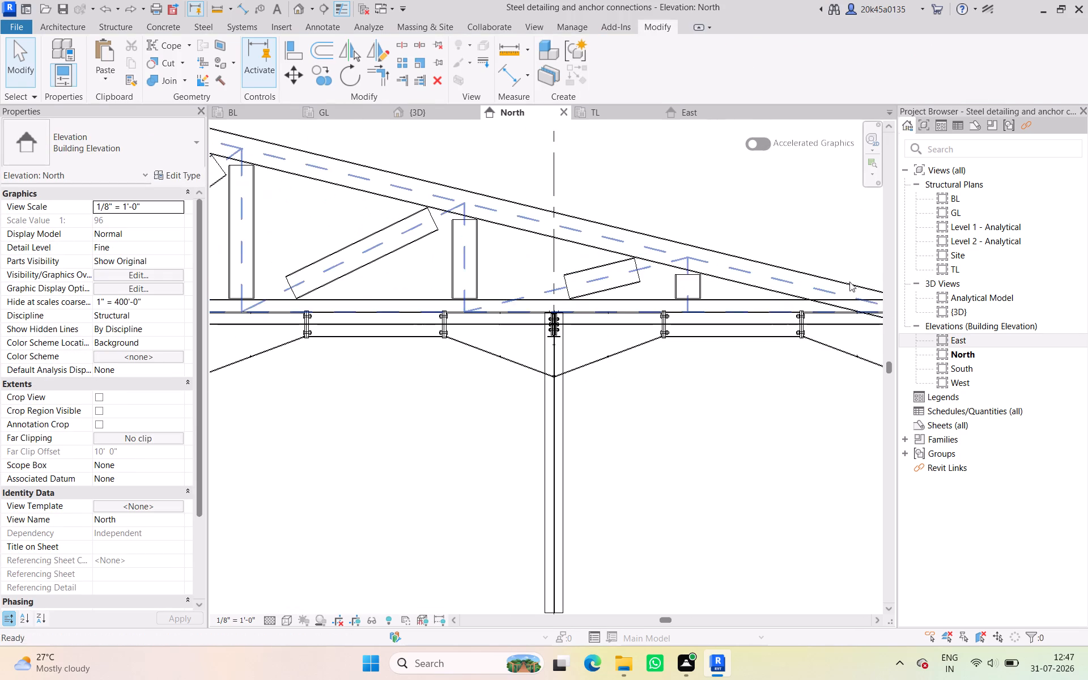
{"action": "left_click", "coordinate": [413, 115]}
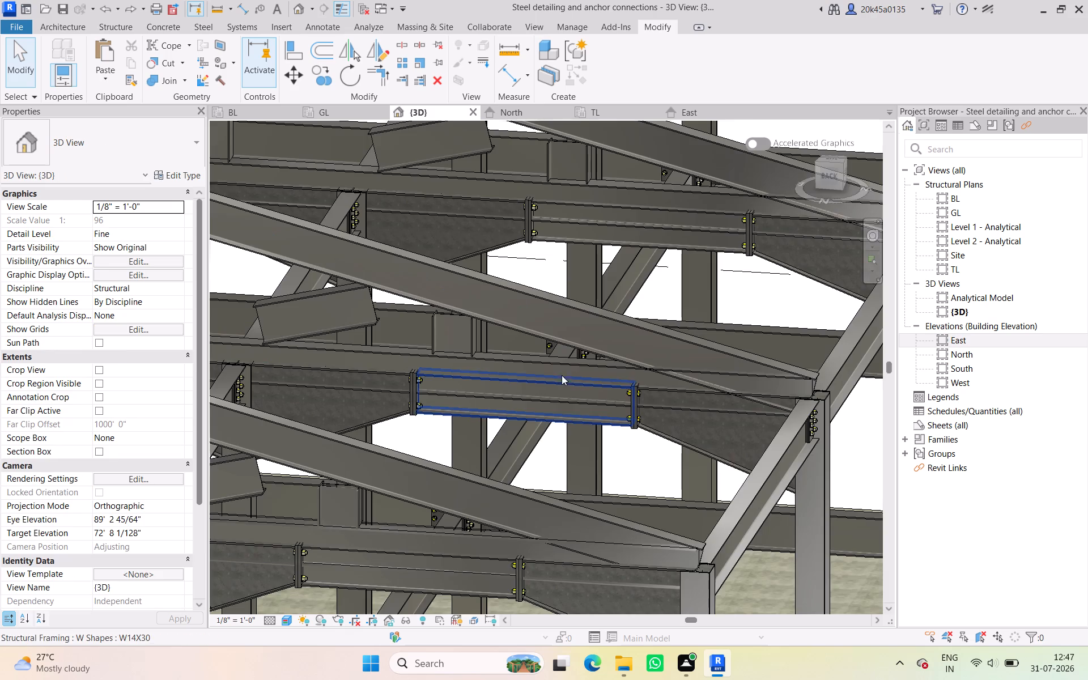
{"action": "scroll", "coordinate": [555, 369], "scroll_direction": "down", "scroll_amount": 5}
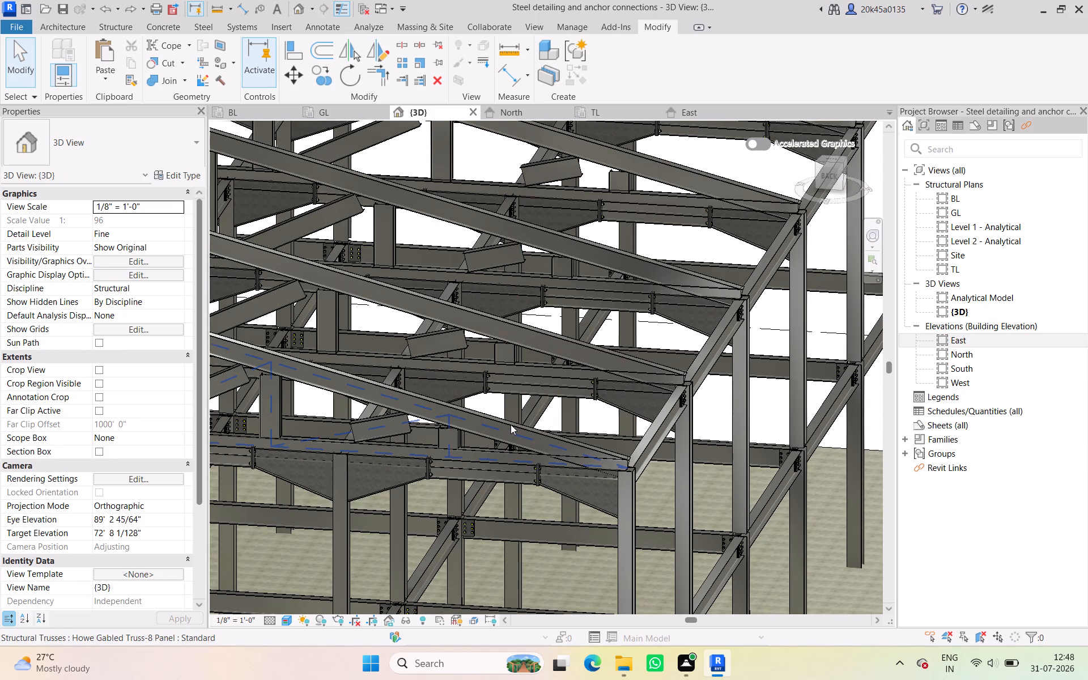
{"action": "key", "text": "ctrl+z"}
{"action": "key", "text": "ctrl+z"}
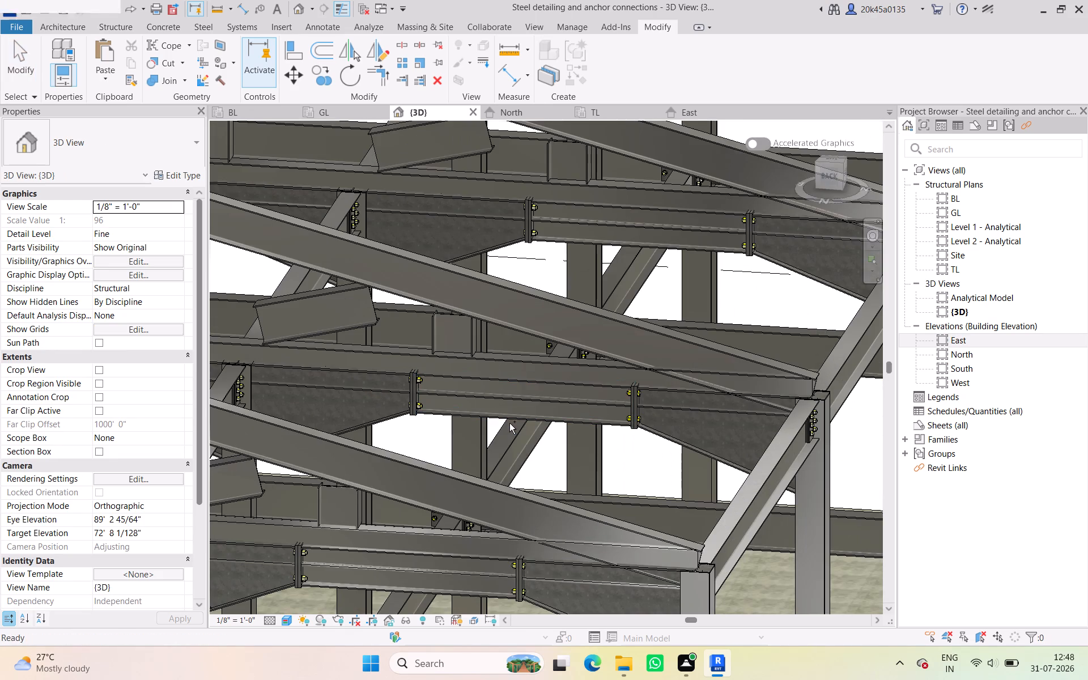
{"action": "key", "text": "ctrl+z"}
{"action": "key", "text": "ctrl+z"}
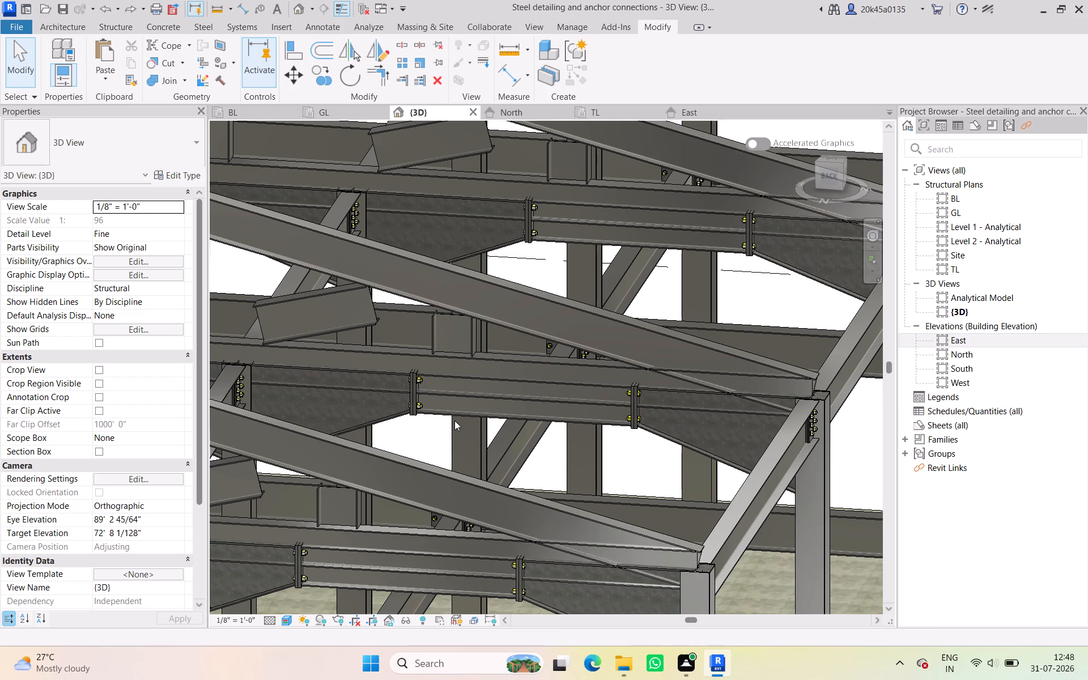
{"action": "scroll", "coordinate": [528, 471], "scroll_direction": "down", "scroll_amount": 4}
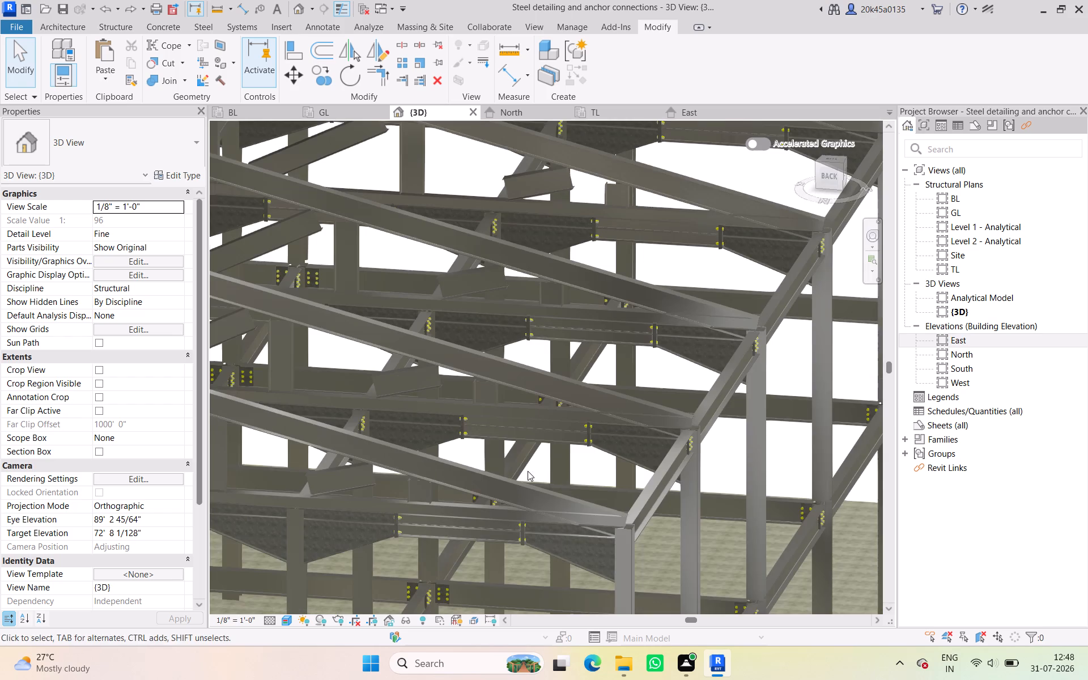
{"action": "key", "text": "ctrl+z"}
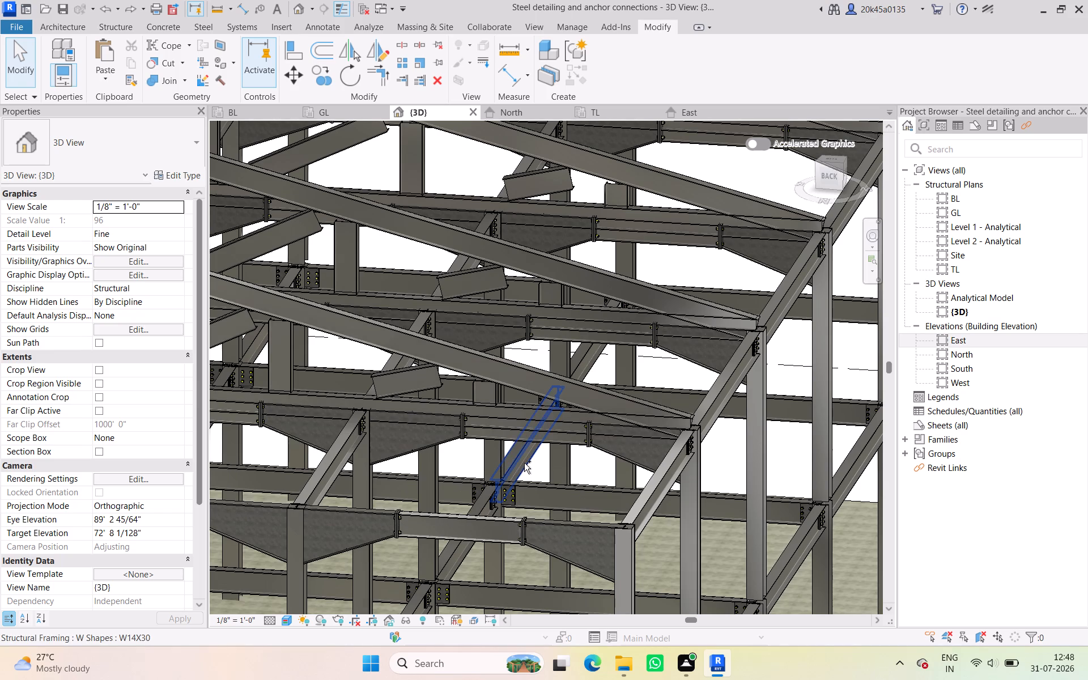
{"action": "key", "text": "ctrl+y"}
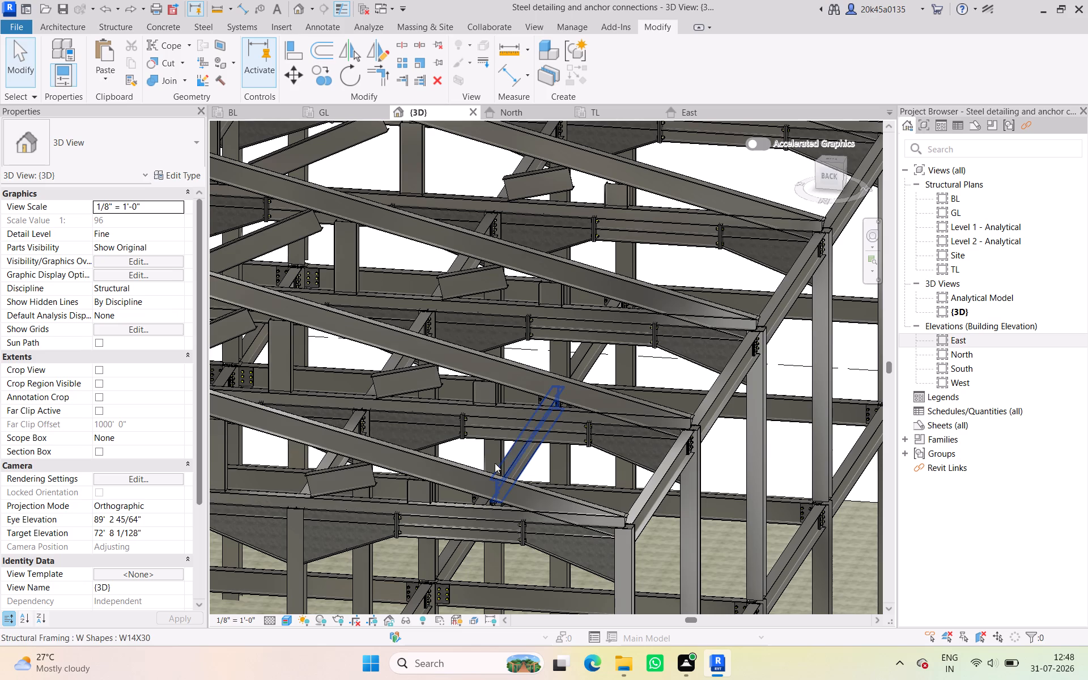
Select all Howe gabled trusses and display the 3D model from the back in Wireframe style.
{"action": "left_click", "coordinate": [466, 468]}
{"action": "type", "text": "sa"}
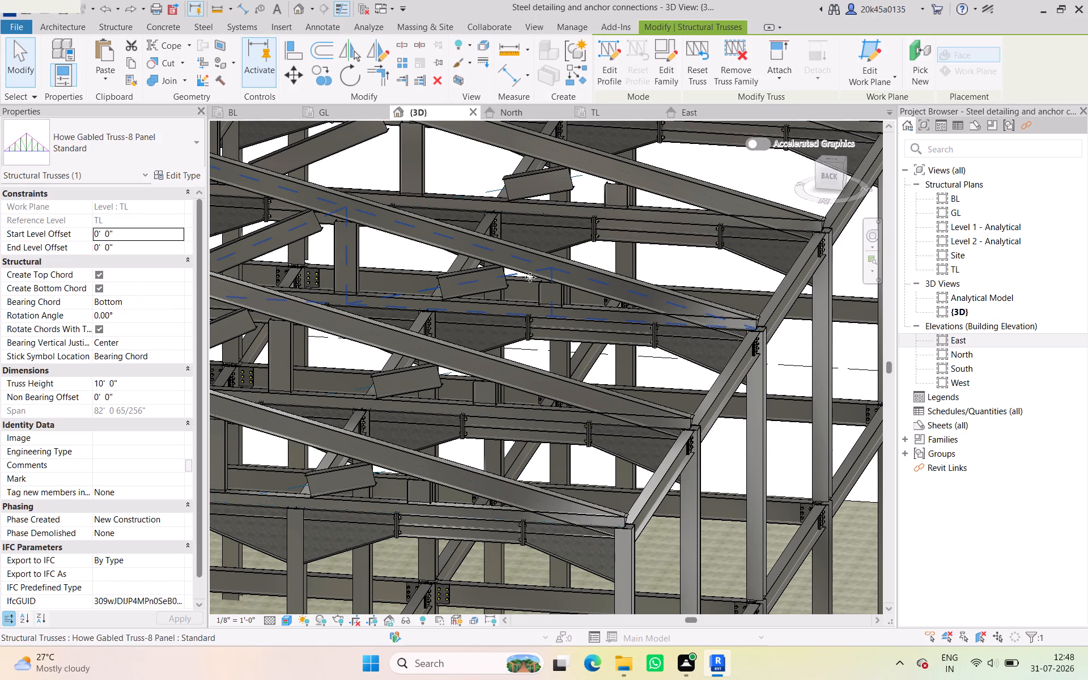
{"action": "left_click", "coordinate": [831, 172]}
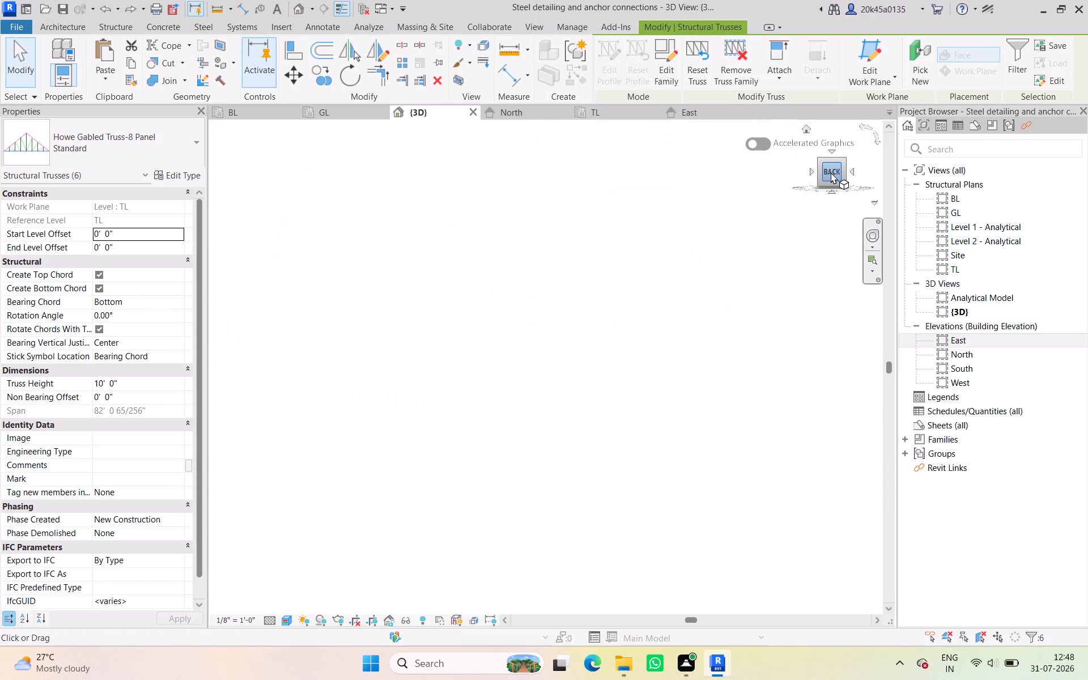
{"action": "scroll", "coordinate": [579, 393], "scroll_direction": "up", "scroll_amount": 4}
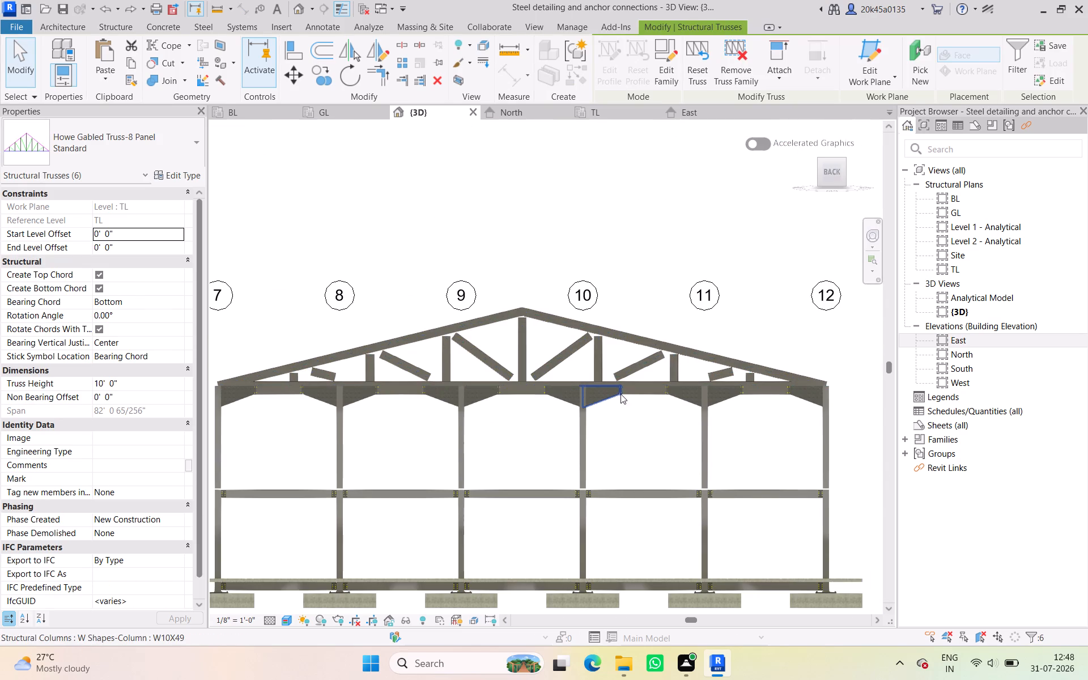
{"action": "left_click", "coordinate": [291, 620]}
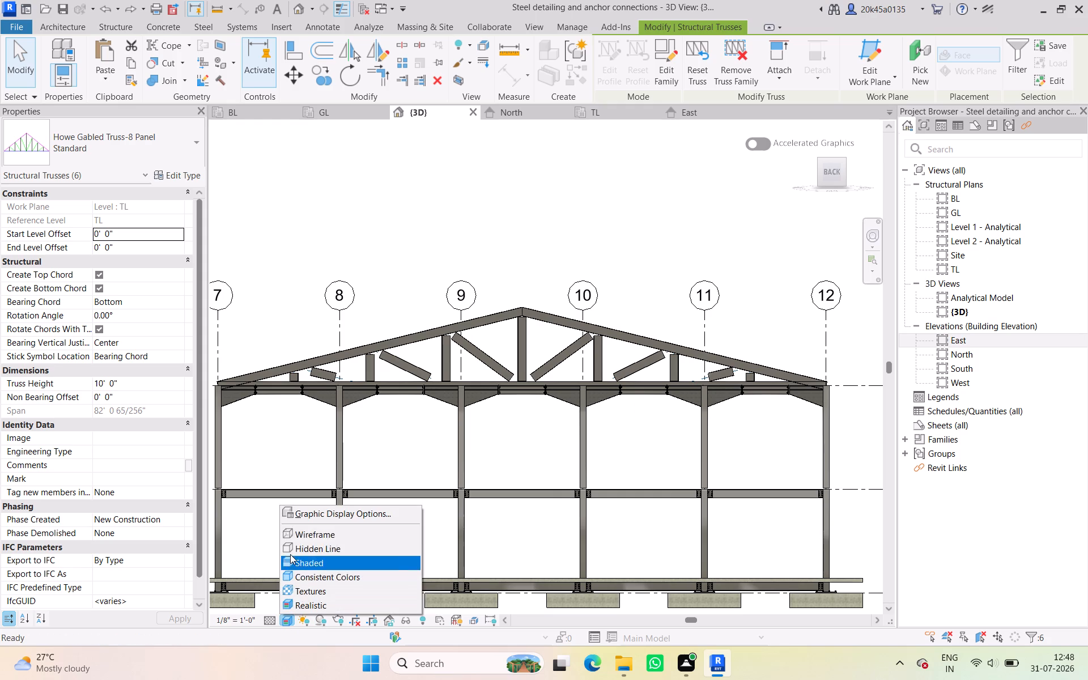
{"action": "left_click", "coordinate": [295, 533]}
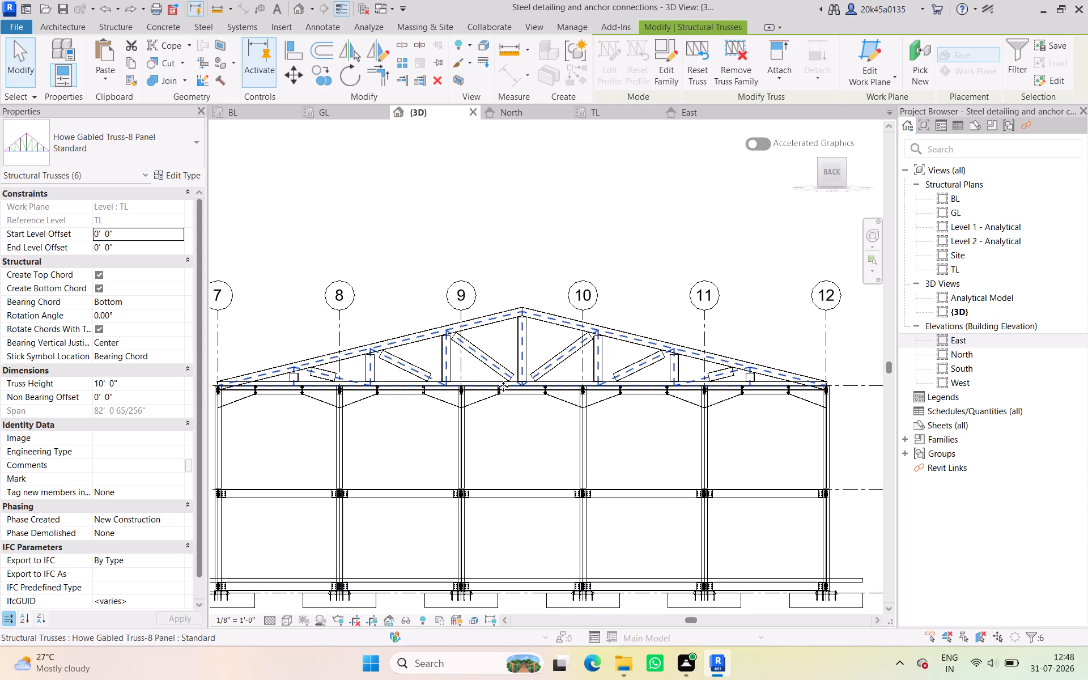
Try to nudge all the selected trusses upward, then sideways along their span.
{"action": "scroll", "coordinate": [504, 385], "scroll_direction": "up", "scroll_amount": 10}
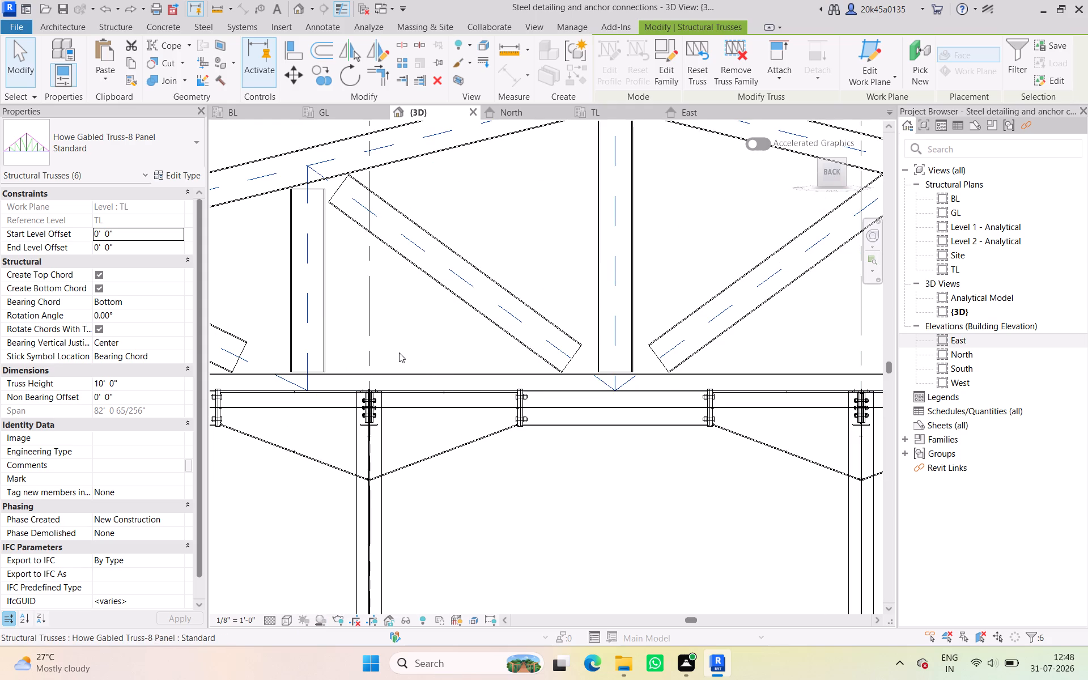
{"action": "key", "text": "Up"}
{"action": "key", "text": "Up"}
{"action": "key", "text": "Up"}
{"action": "key", "text": "Up"}
{"action": "key", "text": "Up"}
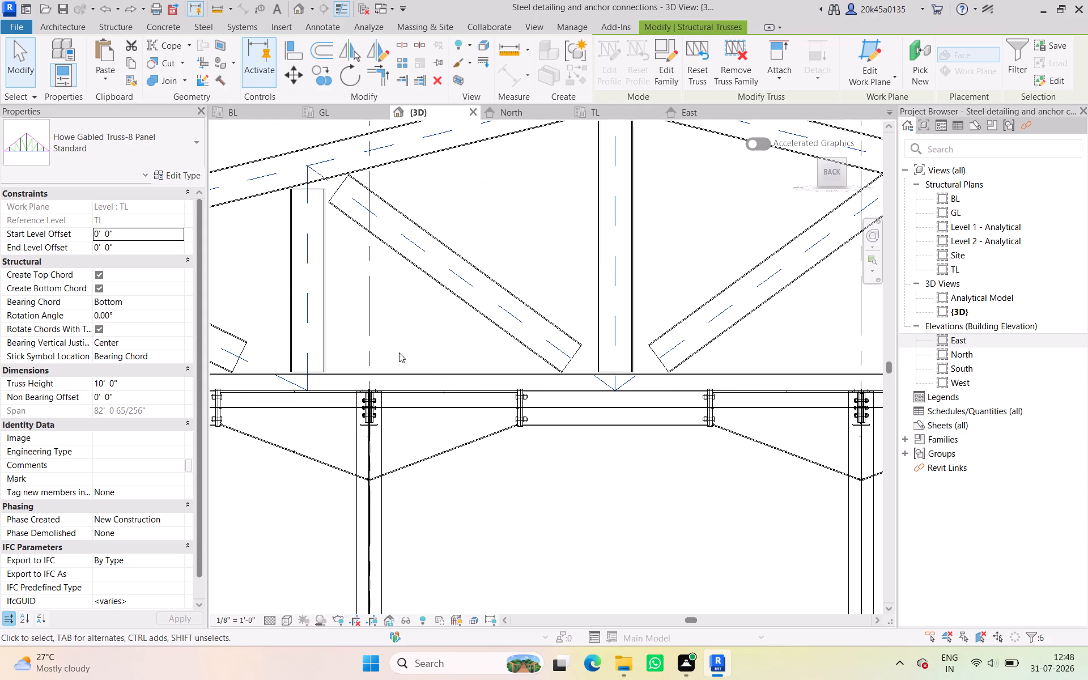
{"action": "key", "text": "Up"}
{"action": "key", "text": "Up"}
{"action": "key", "text": "Up"}
{"action": "key", "text": "Up"}
{"action": "key", "text": "Up"}
{"action": "key", "text": "Up"}
{"action": "key", "text": "Up"}
{"action": "key", "text": "Up"}
{"action": "key", "text": "Down"}
{"action": "key", "text": "Down"}
{"action": "key", "text": "Left"}
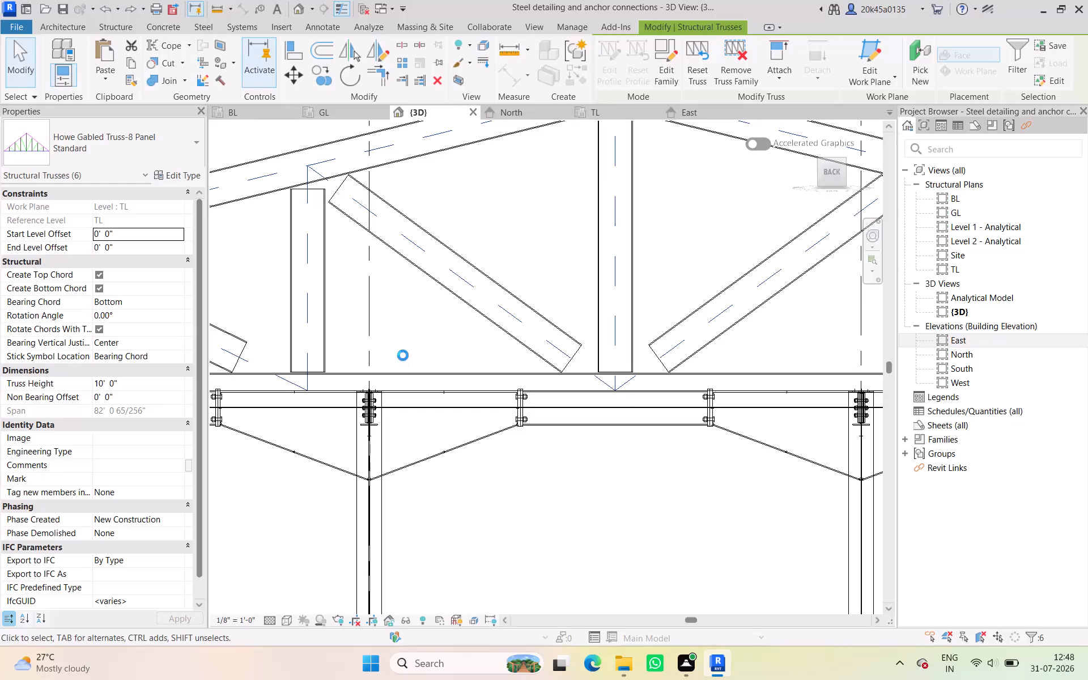
{"action": "key", "text": "Left"}
{"action": "key", "text": "Left"}
{"action": "key", "text": "Left"}
{"action": "key", "text": "Left"}
{"action": "key", "text": "Left"}
{"action": "key", "text": "Left"}
{"action": "key", "text": "Left"}
{"action": "key", "text": "Left"}
{"action": "key", "text": "Left"}
{"action": "key", "text": "Left"}
{"action": "key", "text": "Left"}
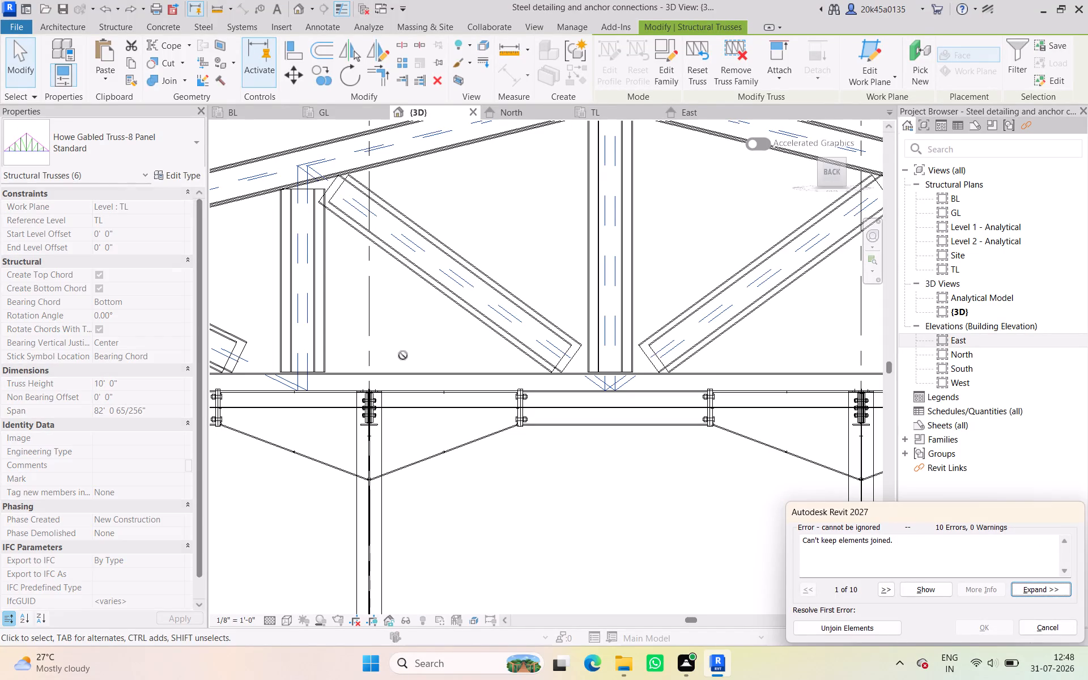
{"action": "scroll", "coordinate": [460, 375], "scroll_direction": "down", "scroll_amount": 1}
{"action": "left_click", "coordinate": [1060, 625]}
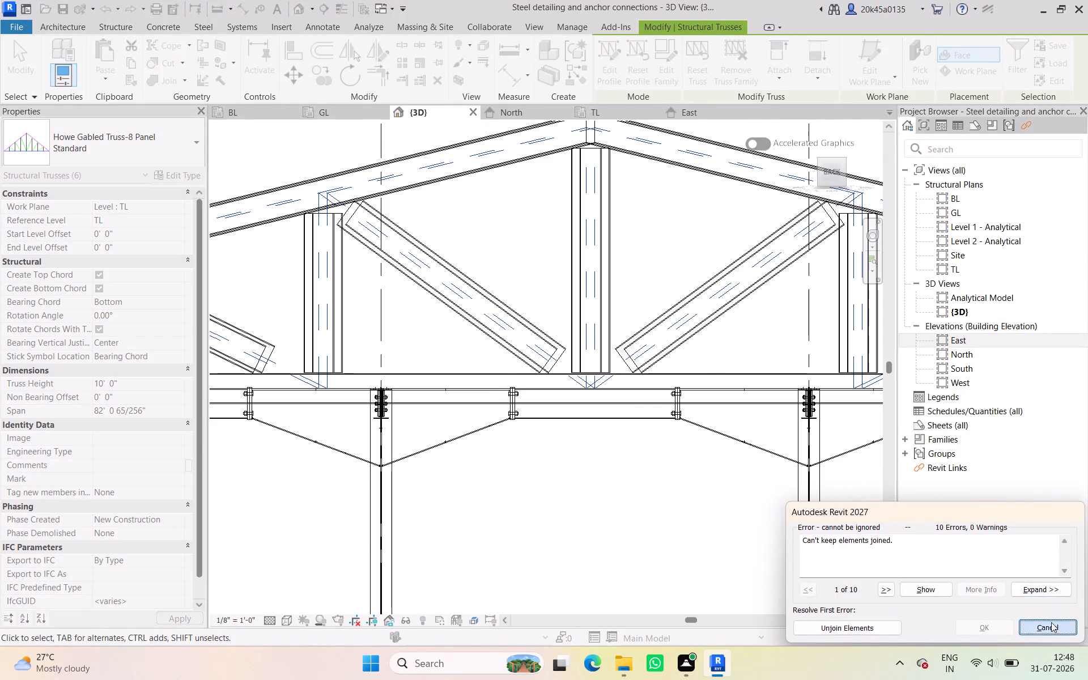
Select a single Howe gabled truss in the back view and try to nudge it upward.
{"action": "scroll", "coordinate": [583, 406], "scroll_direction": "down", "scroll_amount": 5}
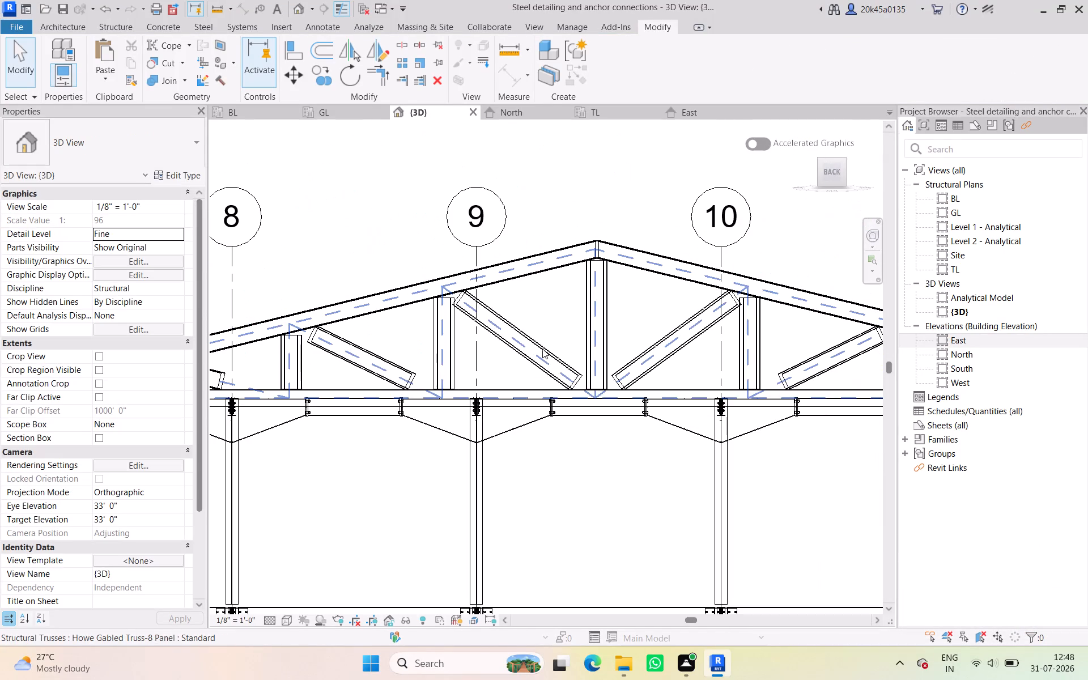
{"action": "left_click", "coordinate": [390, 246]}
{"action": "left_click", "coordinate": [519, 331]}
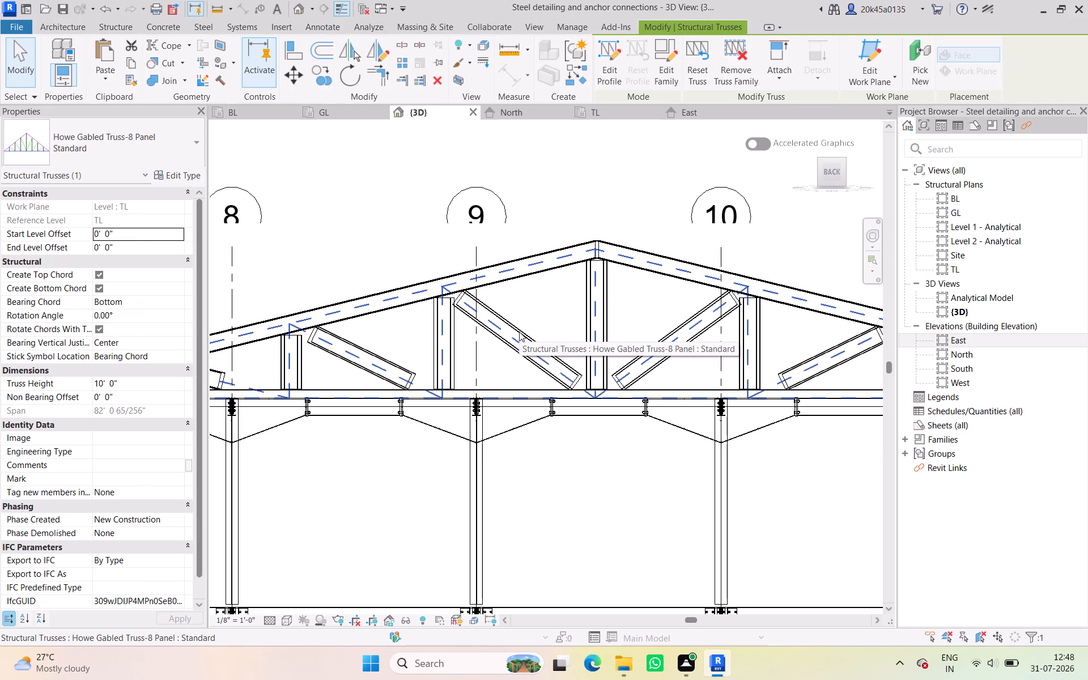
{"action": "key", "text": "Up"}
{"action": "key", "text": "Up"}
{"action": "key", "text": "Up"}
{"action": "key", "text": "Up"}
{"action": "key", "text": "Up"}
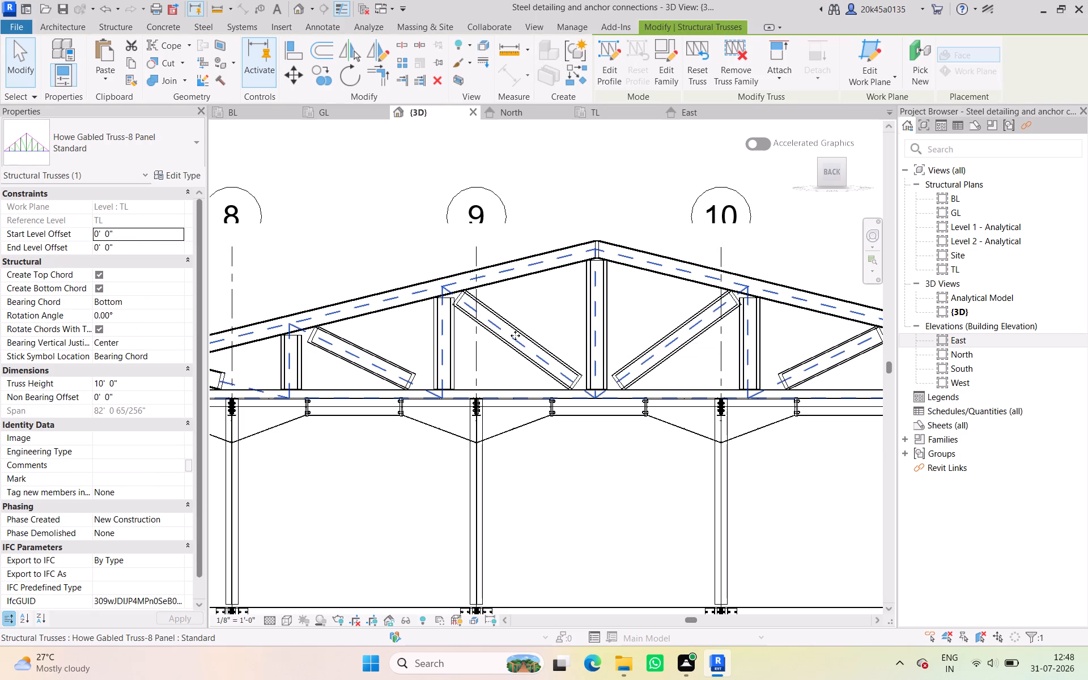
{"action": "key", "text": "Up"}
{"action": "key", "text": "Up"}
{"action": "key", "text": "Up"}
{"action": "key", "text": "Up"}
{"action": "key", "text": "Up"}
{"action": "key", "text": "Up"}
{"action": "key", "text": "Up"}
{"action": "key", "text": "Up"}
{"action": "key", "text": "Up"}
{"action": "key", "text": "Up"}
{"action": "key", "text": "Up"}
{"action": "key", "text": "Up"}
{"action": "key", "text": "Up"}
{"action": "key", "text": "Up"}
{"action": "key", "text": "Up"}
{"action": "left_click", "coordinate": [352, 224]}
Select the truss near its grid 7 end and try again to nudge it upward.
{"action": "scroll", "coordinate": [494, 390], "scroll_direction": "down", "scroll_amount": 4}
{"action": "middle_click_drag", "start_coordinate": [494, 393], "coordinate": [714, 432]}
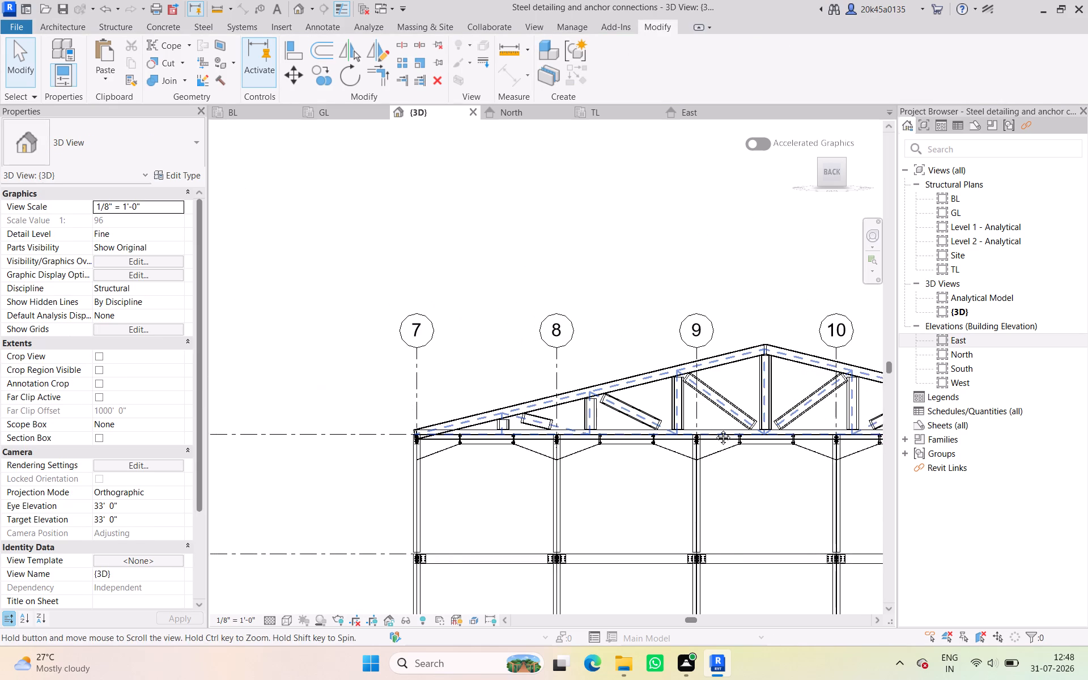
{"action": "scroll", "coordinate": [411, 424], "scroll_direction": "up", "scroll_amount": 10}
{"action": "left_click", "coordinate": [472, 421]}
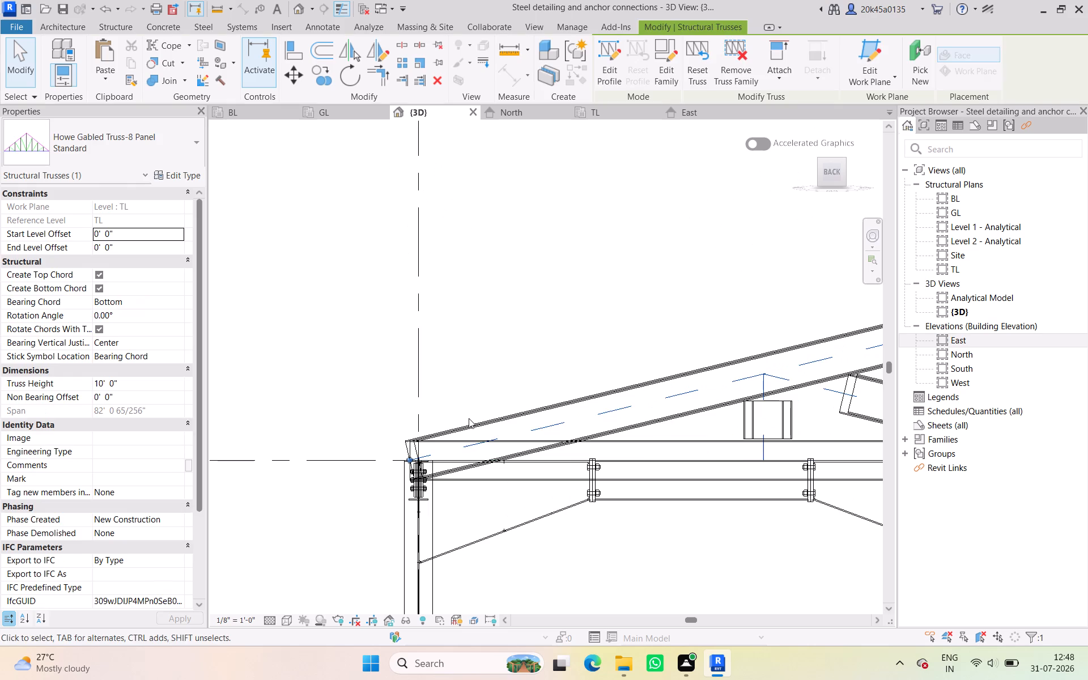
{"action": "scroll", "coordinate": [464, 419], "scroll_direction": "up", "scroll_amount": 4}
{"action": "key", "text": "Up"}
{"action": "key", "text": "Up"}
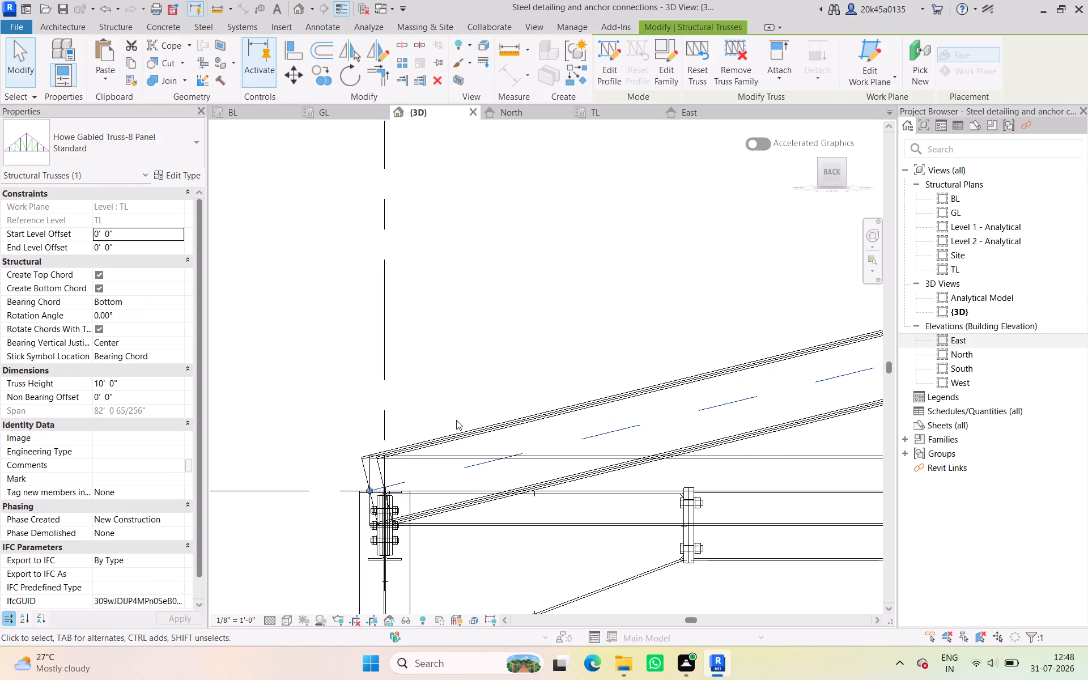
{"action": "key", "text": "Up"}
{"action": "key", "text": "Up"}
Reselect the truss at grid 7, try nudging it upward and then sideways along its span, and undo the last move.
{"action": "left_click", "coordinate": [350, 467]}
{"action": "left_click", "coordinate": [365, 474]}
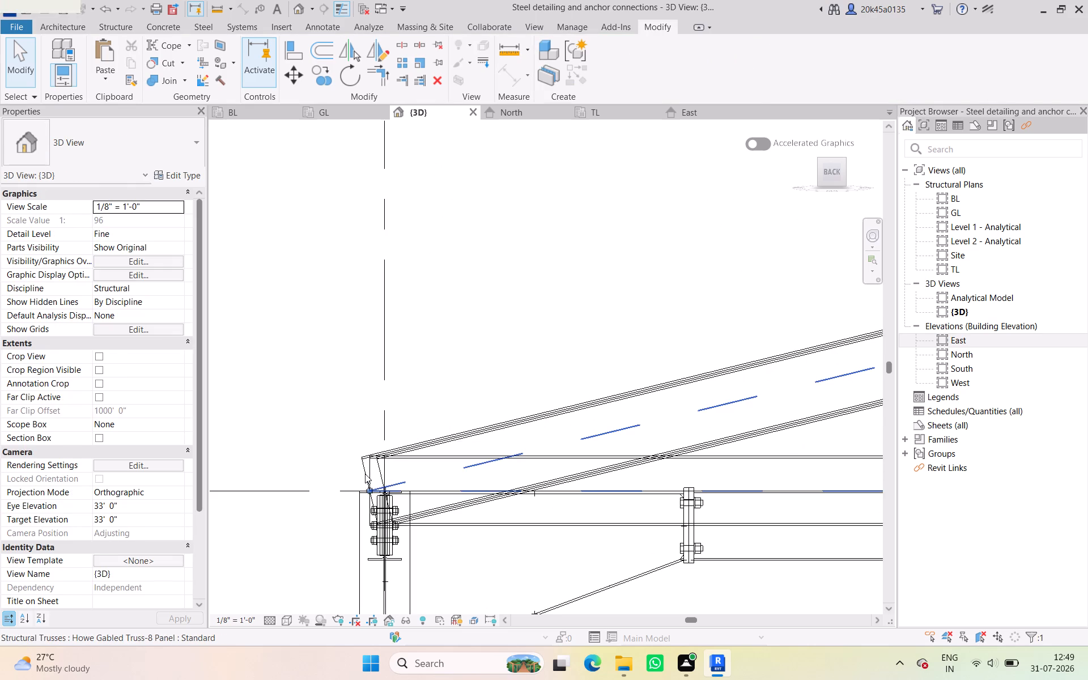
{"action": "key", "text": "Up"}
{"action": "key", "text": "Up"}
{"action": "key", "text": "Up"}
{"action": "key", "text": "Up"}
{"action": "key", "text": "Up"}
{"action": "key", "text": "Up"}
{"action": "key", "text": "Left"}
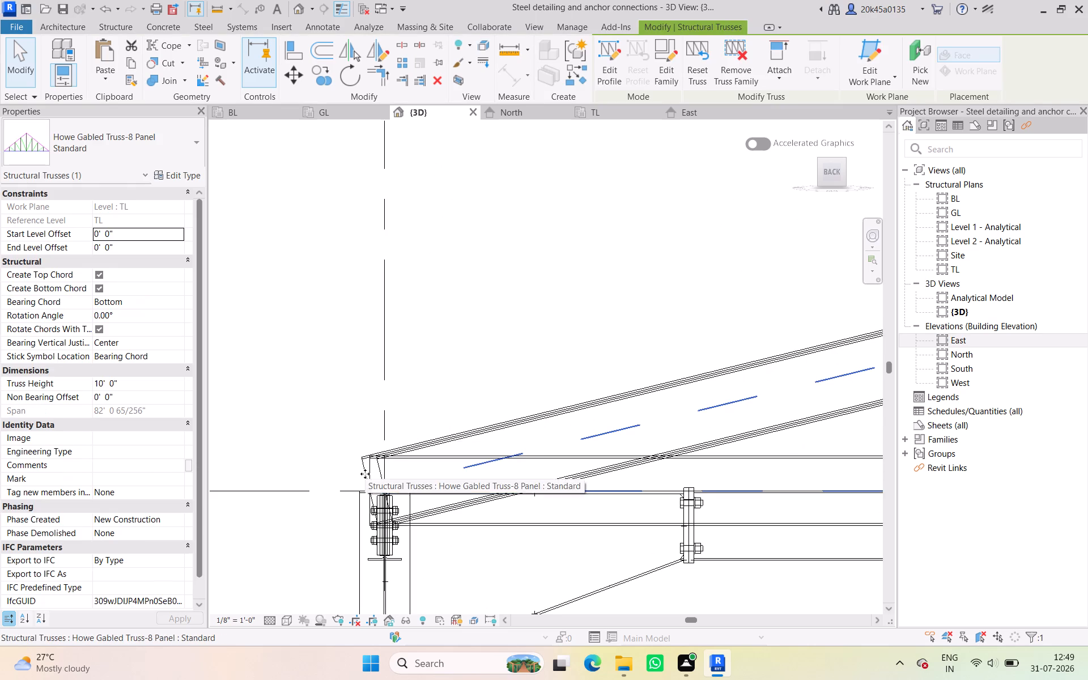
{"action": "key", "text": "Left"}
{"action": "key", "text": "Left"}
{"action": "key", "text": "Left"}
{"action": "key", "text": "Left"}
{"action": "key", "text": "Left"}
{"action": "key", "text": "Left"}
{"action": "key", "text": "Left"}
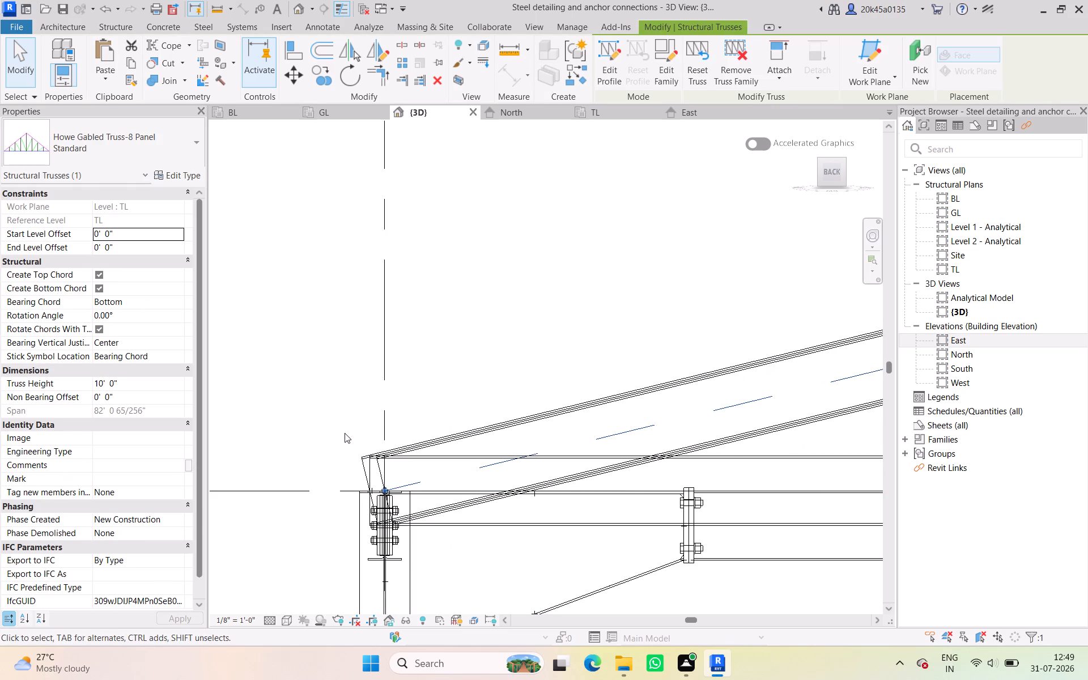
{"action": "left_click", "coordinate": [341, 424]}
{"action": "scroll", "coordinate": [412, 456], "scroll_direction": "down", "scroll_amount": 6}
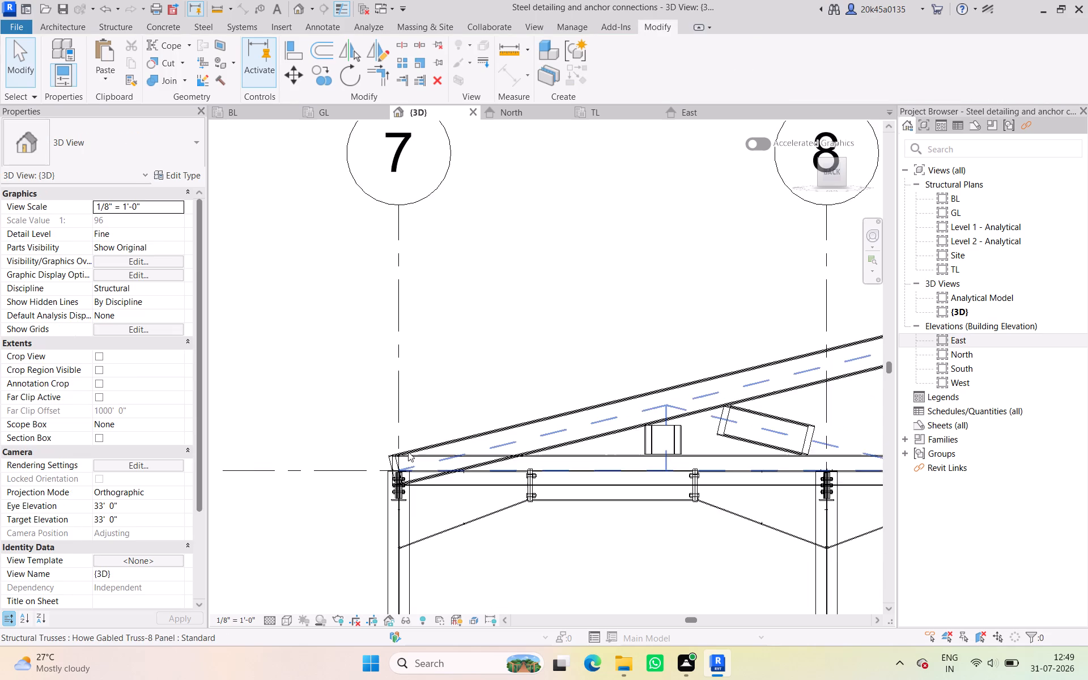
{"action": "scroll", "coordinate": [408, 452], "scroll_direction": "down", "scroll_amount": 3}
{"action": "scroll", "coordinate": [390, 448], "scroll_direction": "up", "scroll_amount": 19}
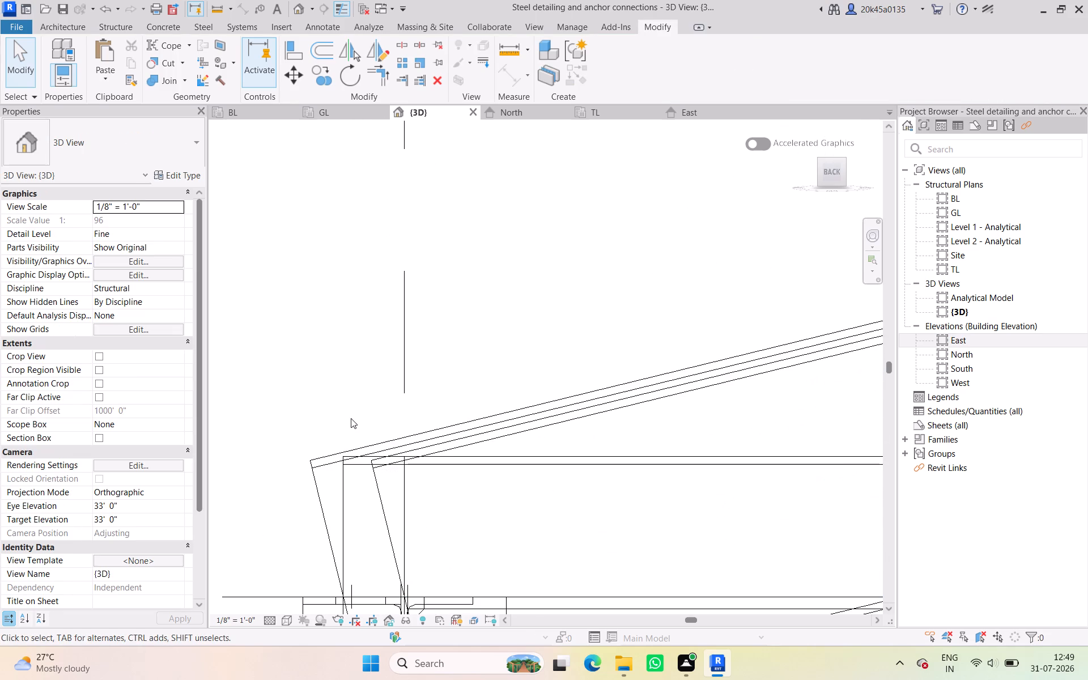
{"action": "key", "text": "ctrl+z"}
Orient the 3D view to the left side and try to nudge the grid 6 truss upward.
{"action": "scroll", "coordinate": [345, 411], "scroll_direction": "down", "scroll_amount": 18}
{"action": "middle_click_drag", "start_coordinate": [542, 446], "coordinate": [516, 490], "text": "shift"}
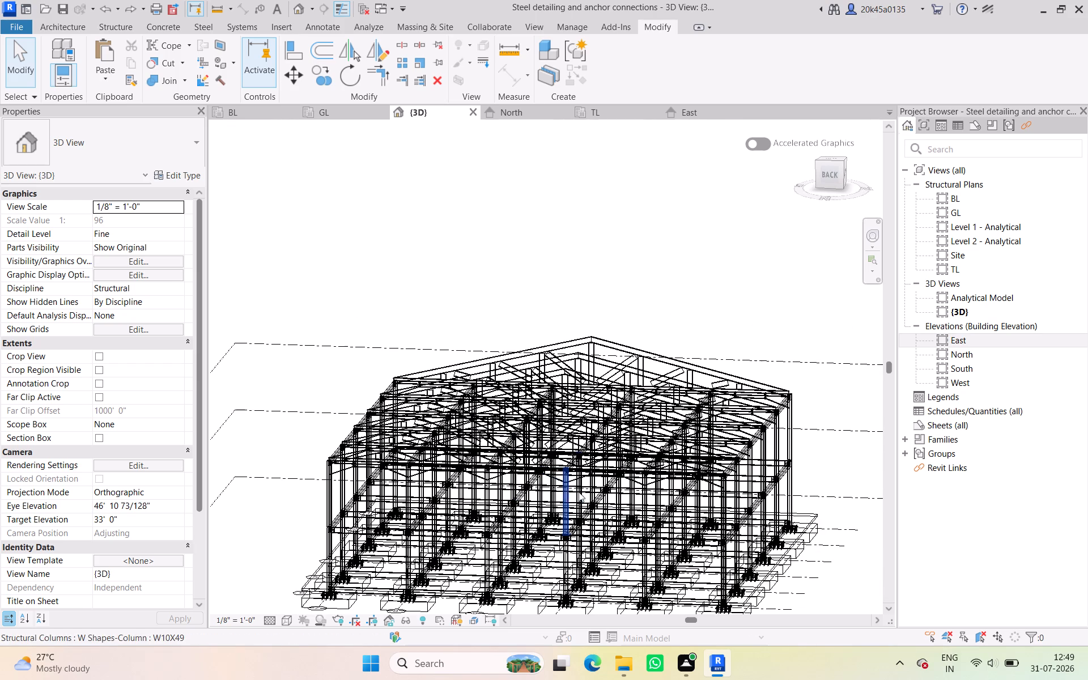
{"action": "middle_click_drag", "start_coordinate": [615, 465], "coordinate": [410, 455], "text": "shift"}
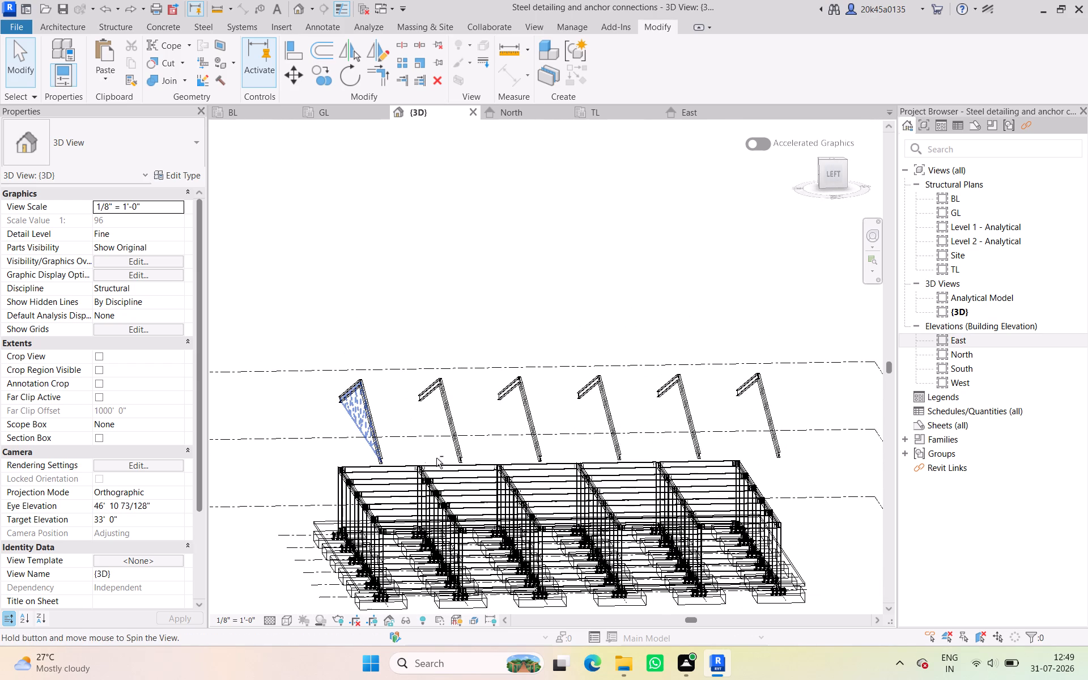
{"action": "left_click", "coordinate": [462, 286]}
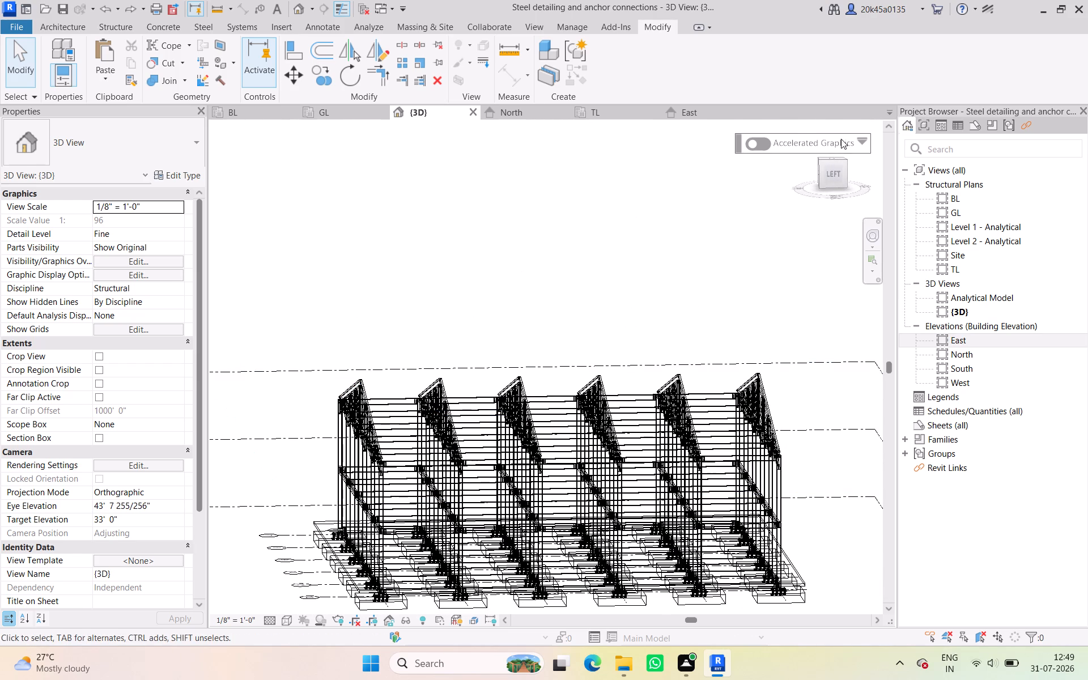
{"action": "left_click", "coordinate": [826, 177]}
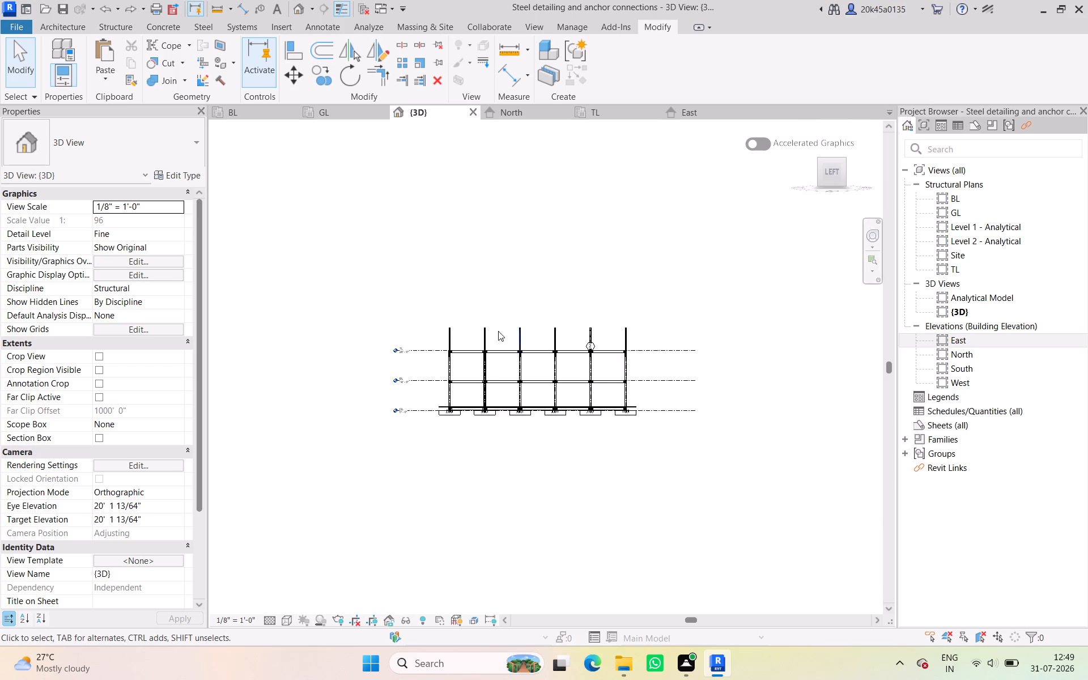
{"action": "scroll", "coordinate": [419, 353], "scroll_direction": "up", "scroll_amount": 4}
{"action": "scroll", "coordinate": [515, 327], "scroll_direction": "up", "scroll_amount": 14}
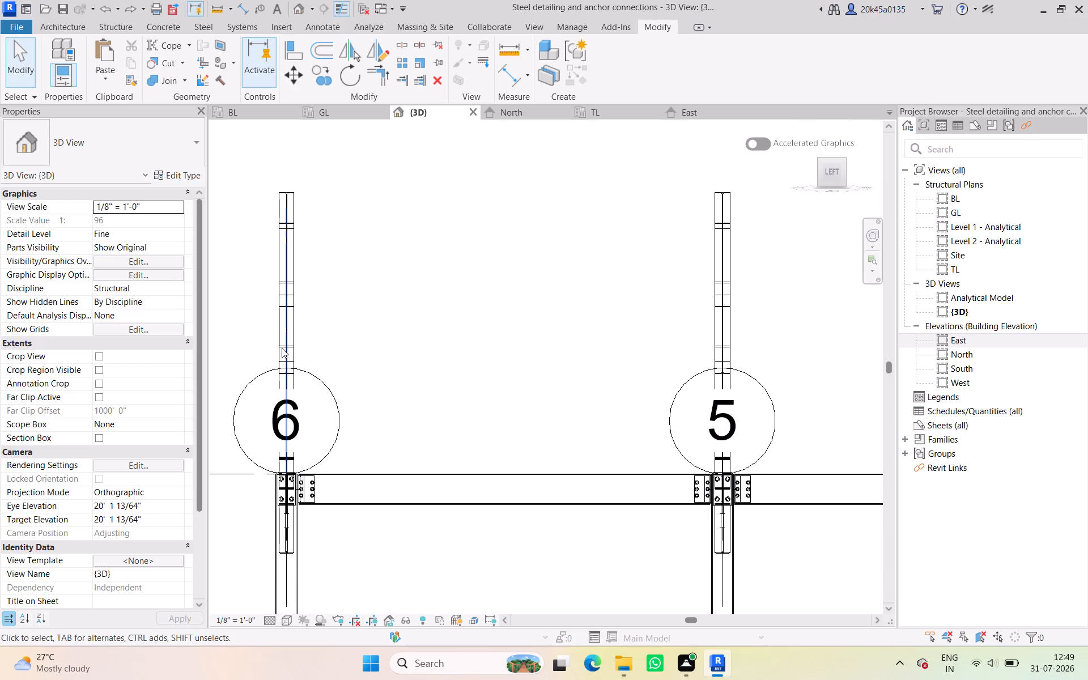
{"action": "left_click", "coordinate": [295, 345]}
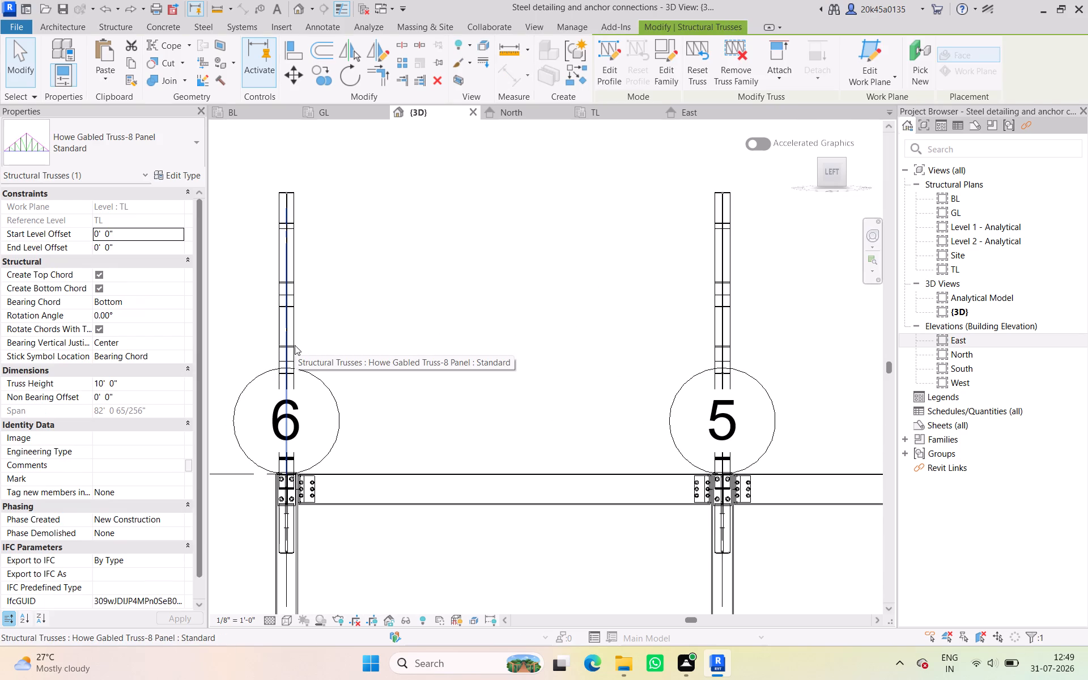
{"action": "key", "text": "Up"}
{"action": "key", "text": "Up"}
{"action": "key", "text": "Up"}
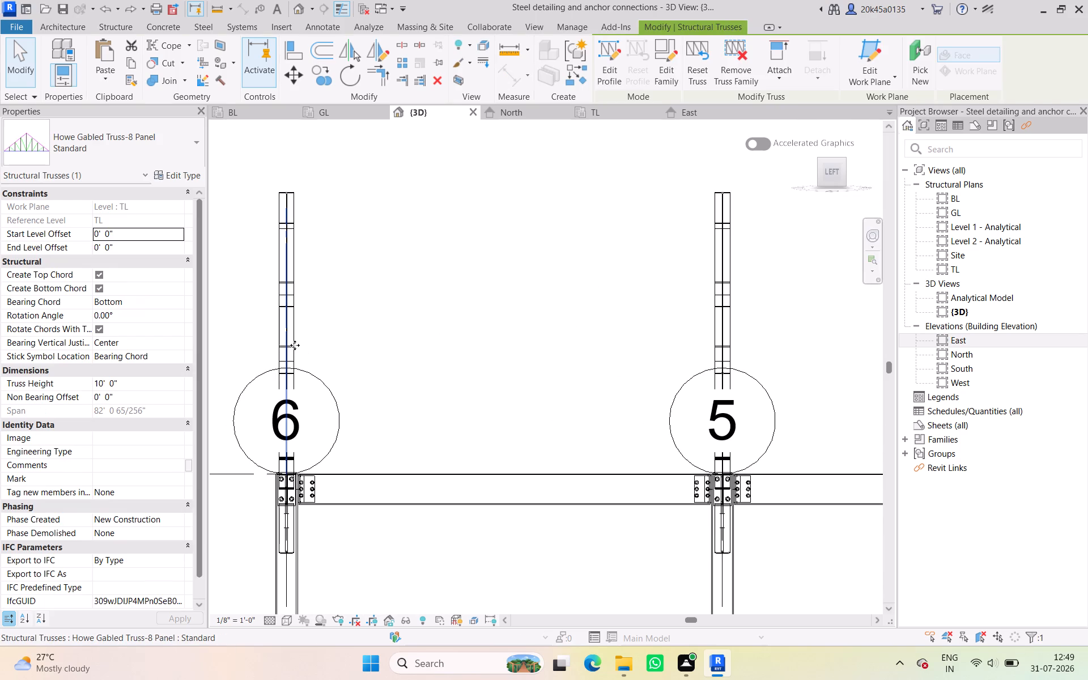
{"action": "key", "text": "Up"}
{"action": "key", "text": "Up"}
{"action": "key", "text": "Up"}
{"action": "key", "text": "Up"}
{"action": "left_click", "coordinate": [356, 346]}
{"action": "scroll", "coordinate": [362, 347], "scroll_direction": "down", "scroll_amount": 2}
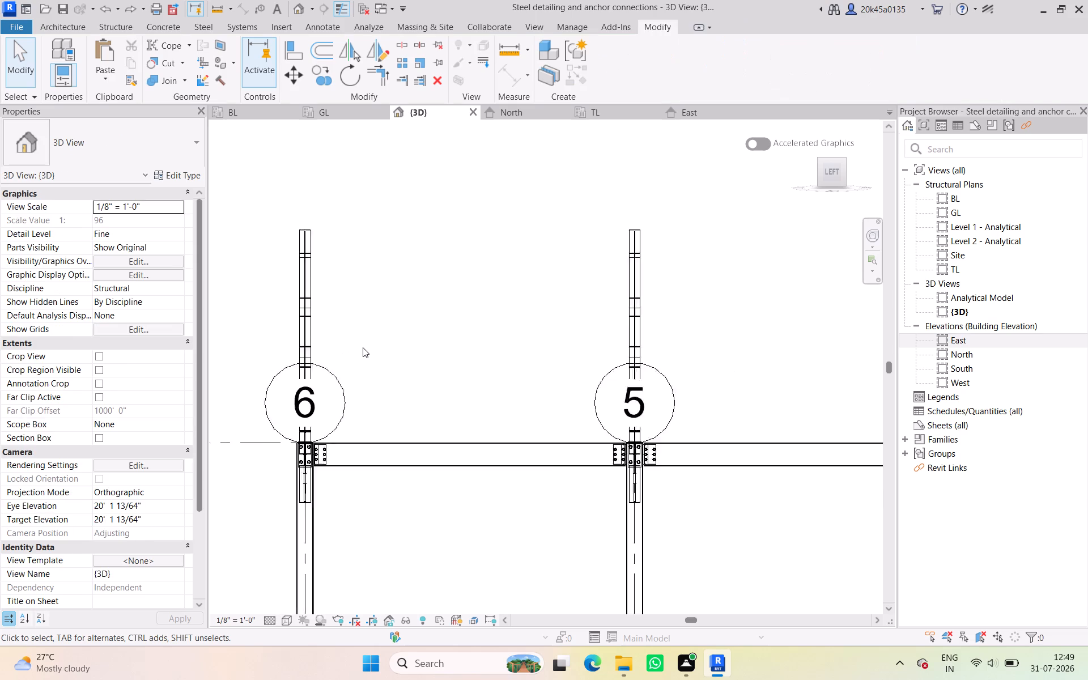
Save the project.
{"action": "scroll", "coordinate": [363, 347], "scroll_direction": "down", "scroll_amount": 3}
{"action": "key", "text": "ctrl+s"}
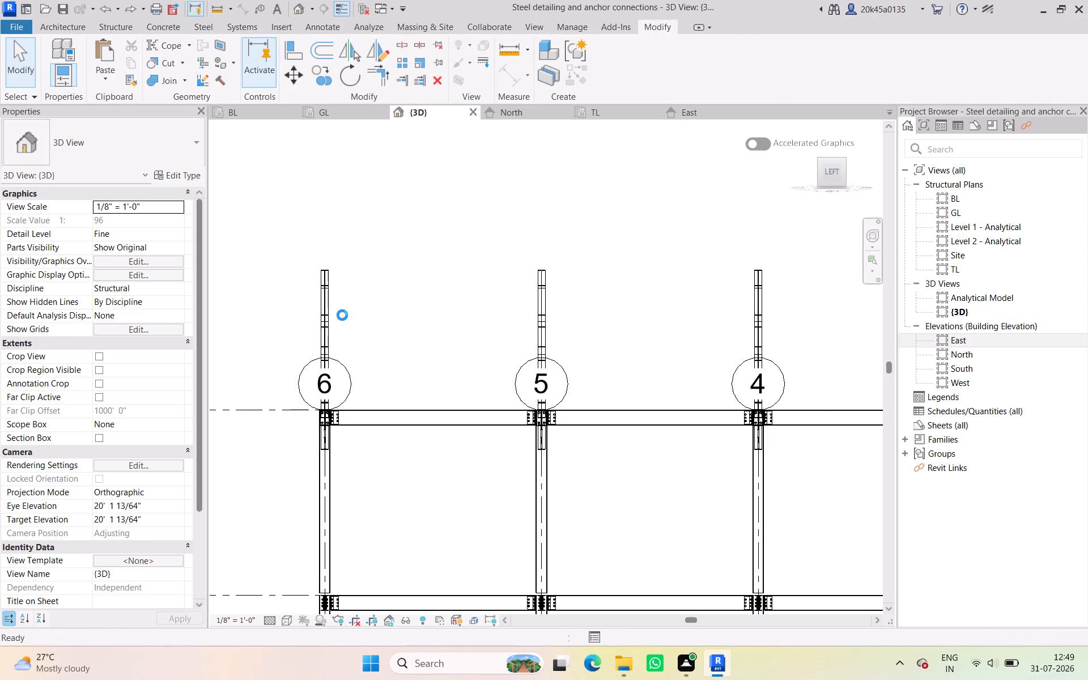
Select all Howe gabled truss instances and show their bearing at grid 7 in the North elevation.
{"action": "left_click", "coordinate": [325, 317]}
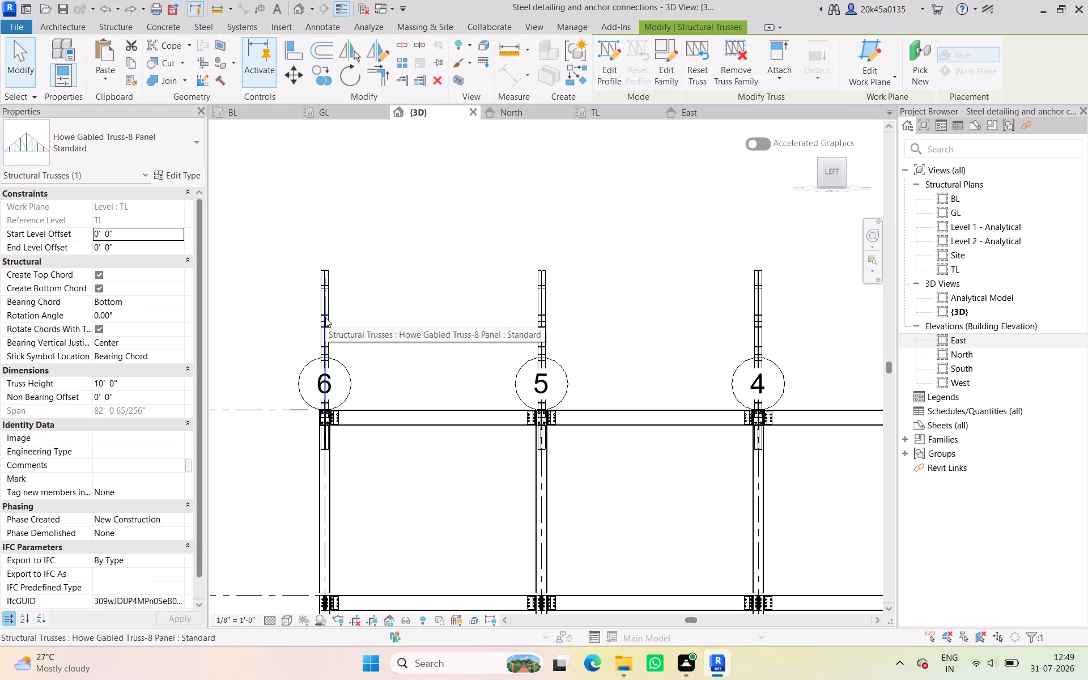
{"action": "type", "text": "sa"}
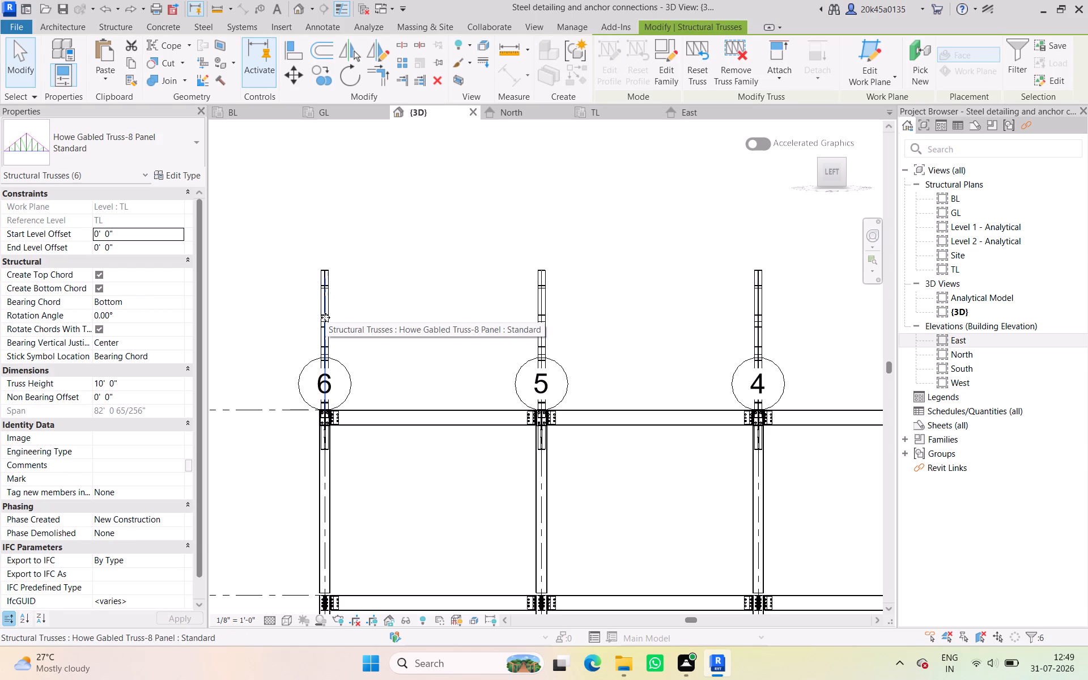
{"action": "left_click", "coordinate": [525, 117]}
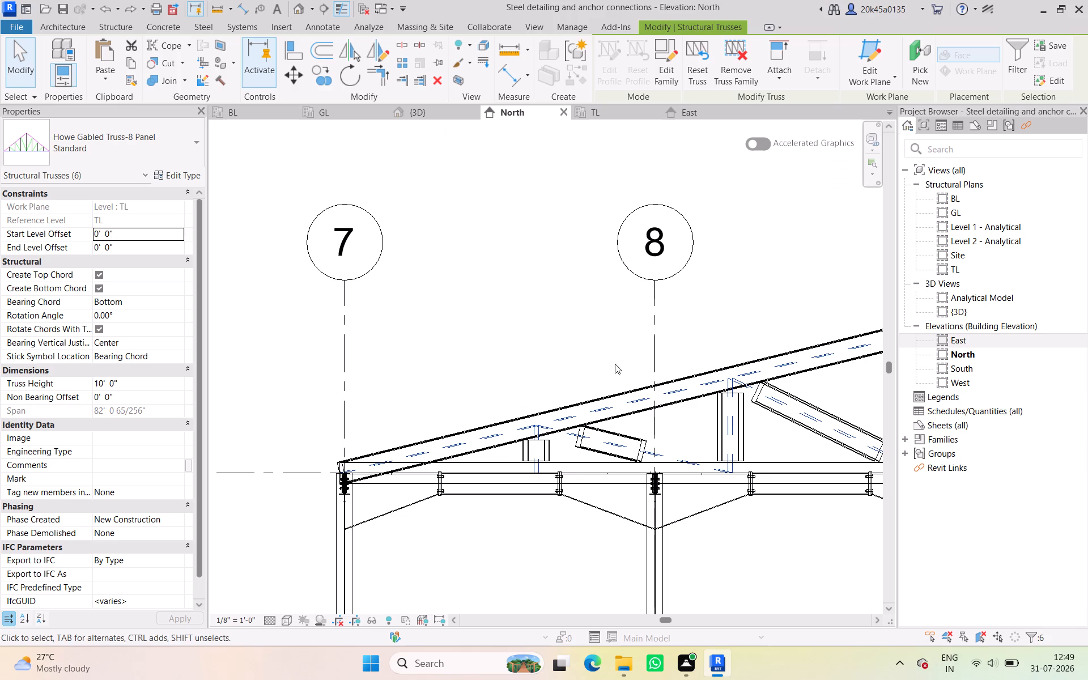
{"action": "scroll", "coordinate": [332, 469], "scroll_direction": "up", "scroll_amount": 8}
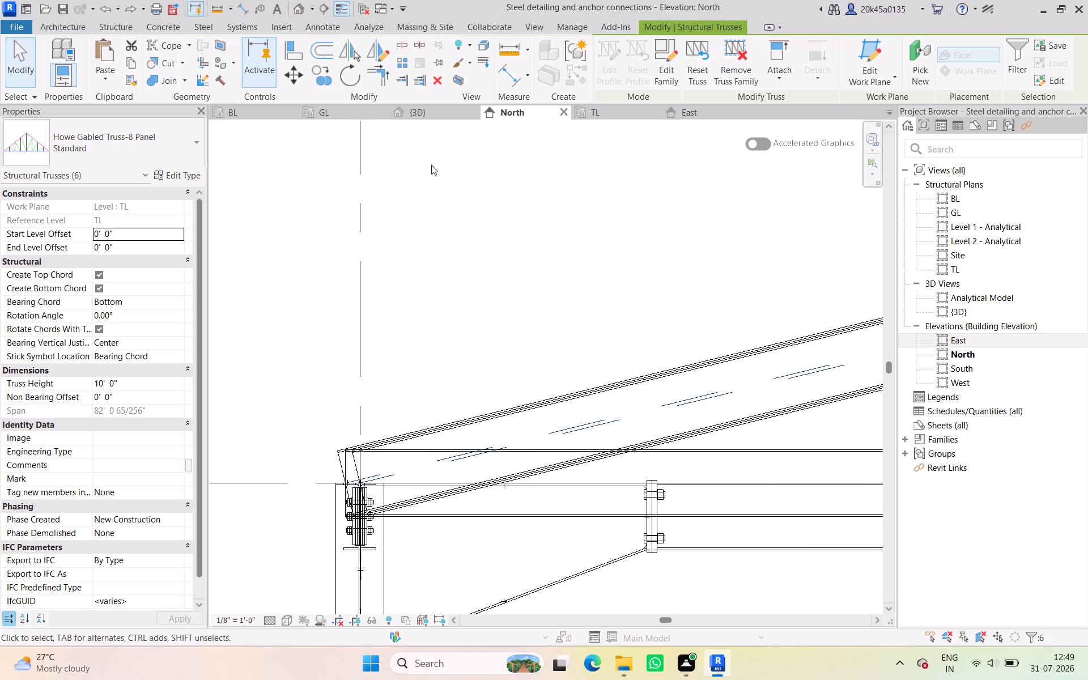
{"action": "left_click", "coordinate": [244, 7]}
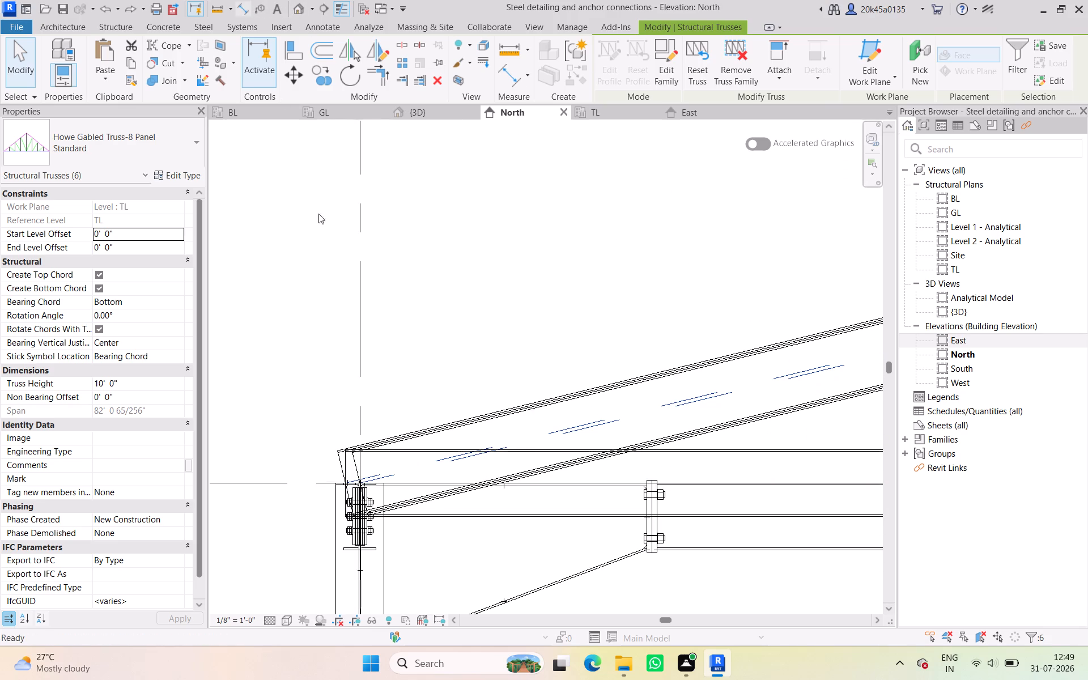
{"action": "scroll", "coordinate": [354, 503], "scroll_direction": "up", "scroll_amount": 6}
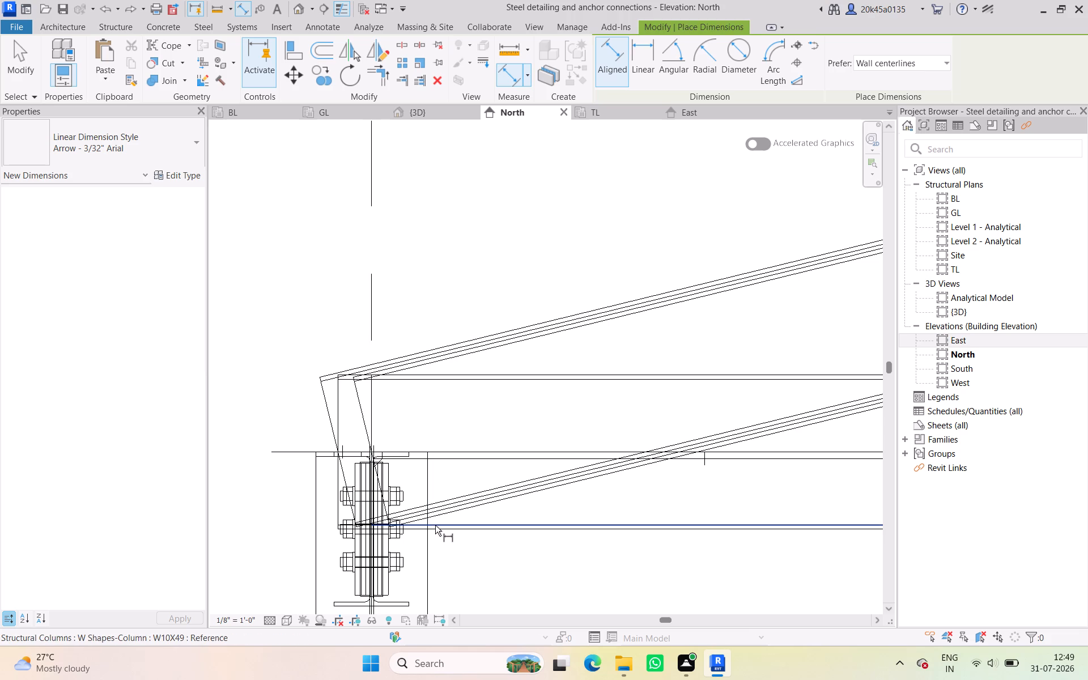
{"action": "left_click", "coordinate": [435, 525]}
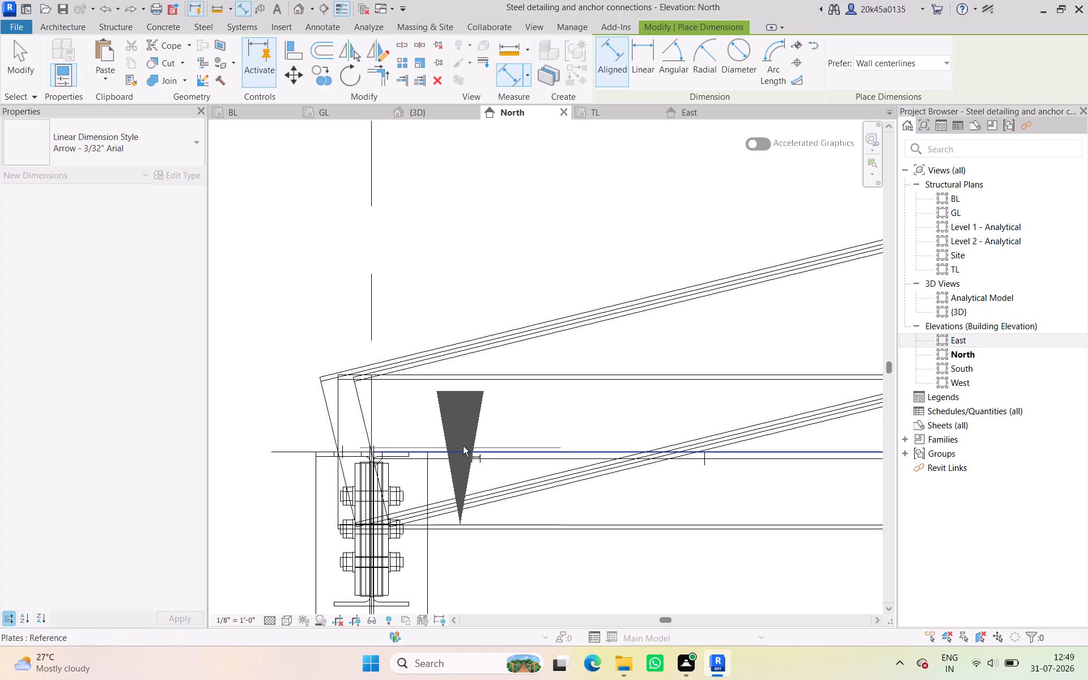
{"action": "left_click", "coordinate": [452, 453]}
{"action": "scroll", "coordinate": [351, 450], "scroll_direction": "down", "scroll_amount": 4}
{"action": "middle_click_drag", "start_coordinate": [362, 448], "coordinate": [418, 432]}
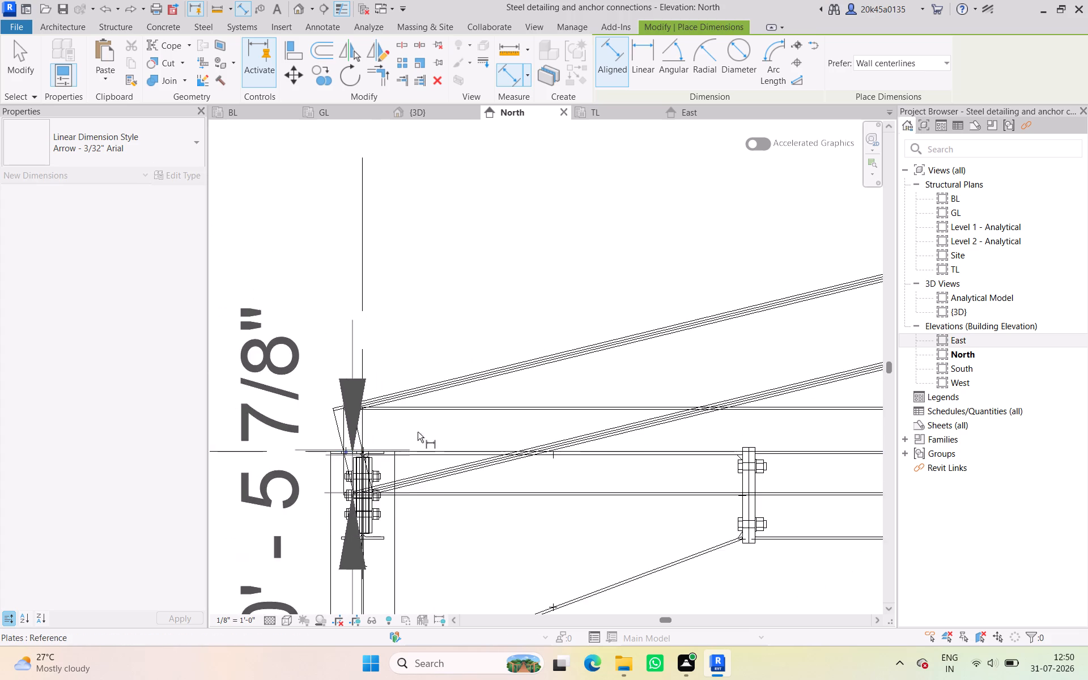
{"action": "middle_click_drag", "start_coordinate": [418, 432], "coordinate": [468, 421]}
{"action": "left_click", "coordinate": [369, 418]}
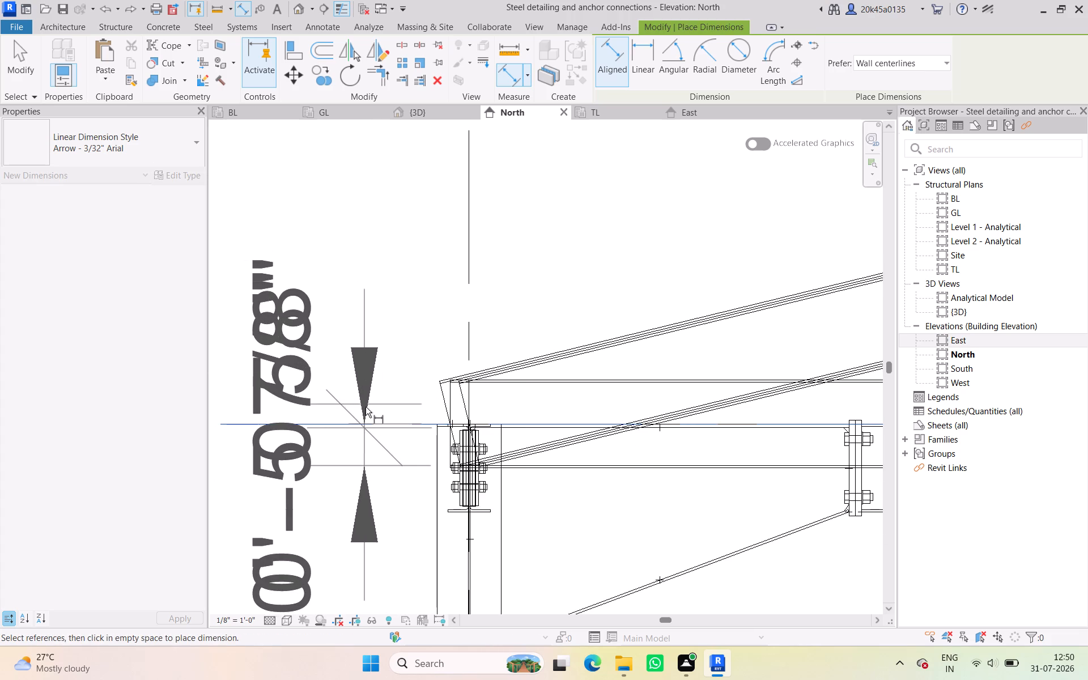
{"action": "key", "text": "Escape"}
Dimension the vertical distance from the truss bottom chord's underside to the beam top at the TL level, placed beside grid 7.
{"action": "scroll", "coordinate": [326, 421], "scroll_direction": "down", "scroll_amount": 3}
{"action": "middle_click_drag", "start_coordinate": [337, 426], "coordinate": [460, 418]}
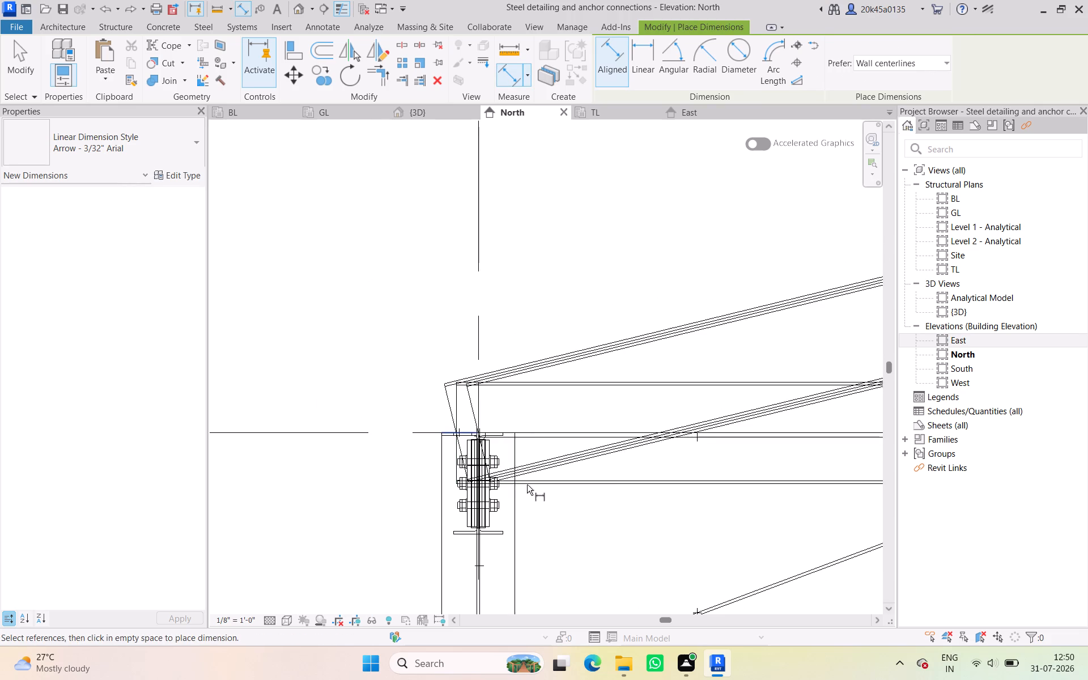
{"action": "scroll", "coordinate": [527, 486], "scroll_direction": "up", "scroll_amount": 5}
{"action": "left_click", "coordinate": [495, 477]}
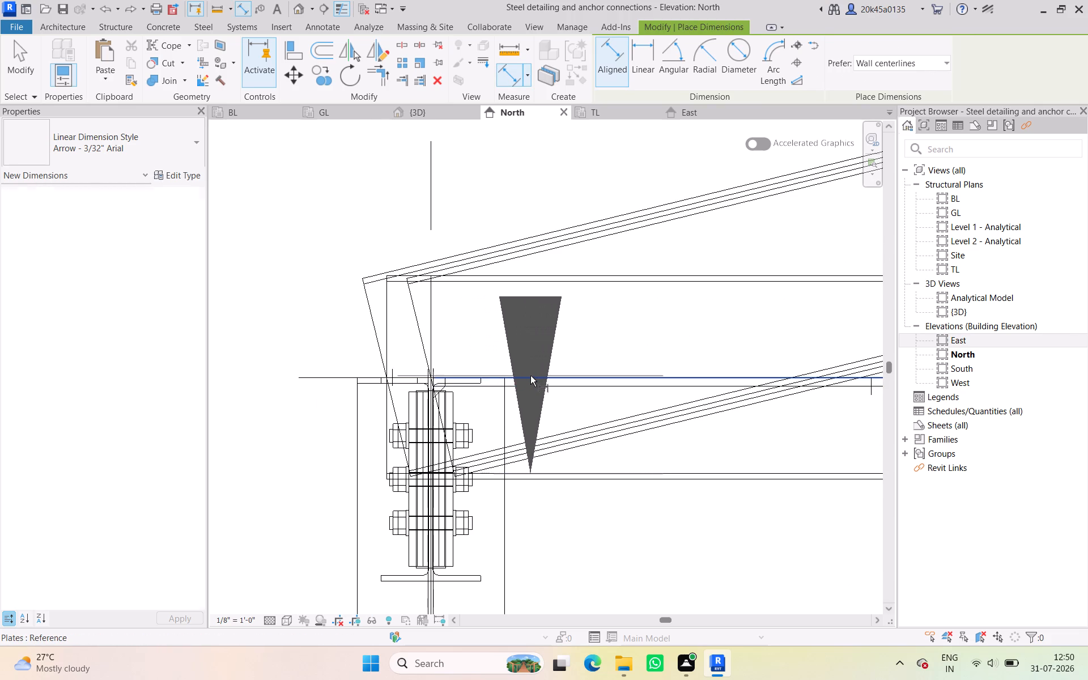
{"action": "left_click", "coordinate": [532, 378]}
{"action": "scroll", "coordinate": [319, 405], "scroll_direction": "down", "scroll_amount": 3}
{"action": "middle_click_drag", "start_coordinate": [319, 405], "coordinate": [567, 380]}
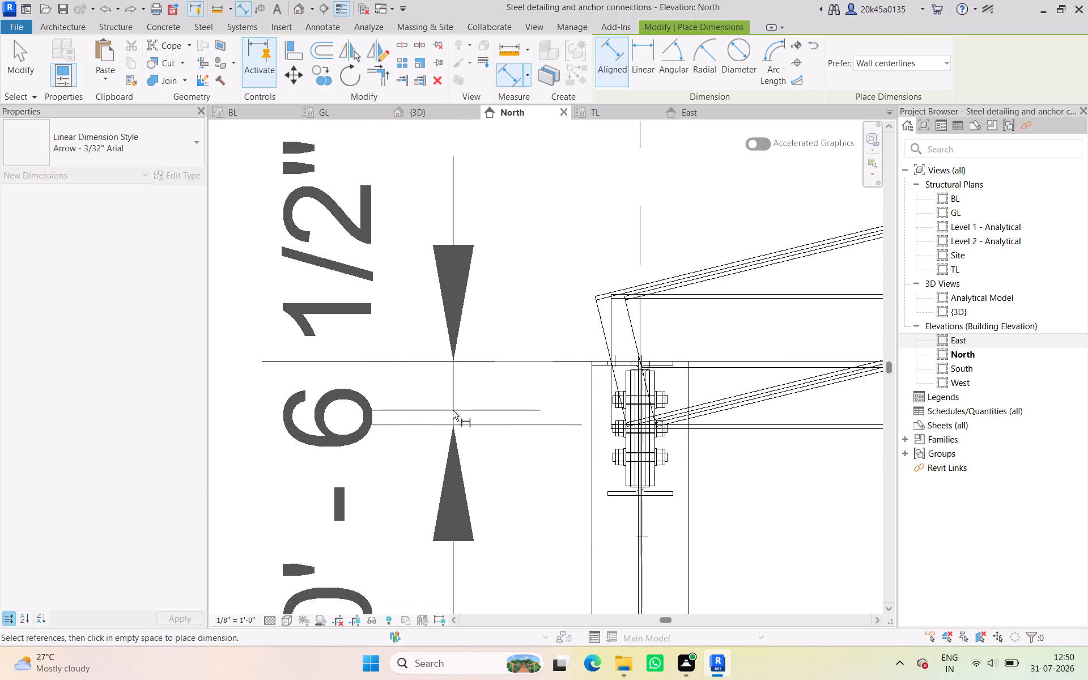
{"action": "left_click", "coordinate": [449, 402]}
{"action": "scroll", "coordinate": [429, 415], "scroll_direction": "down", "scroll_amount": 4}
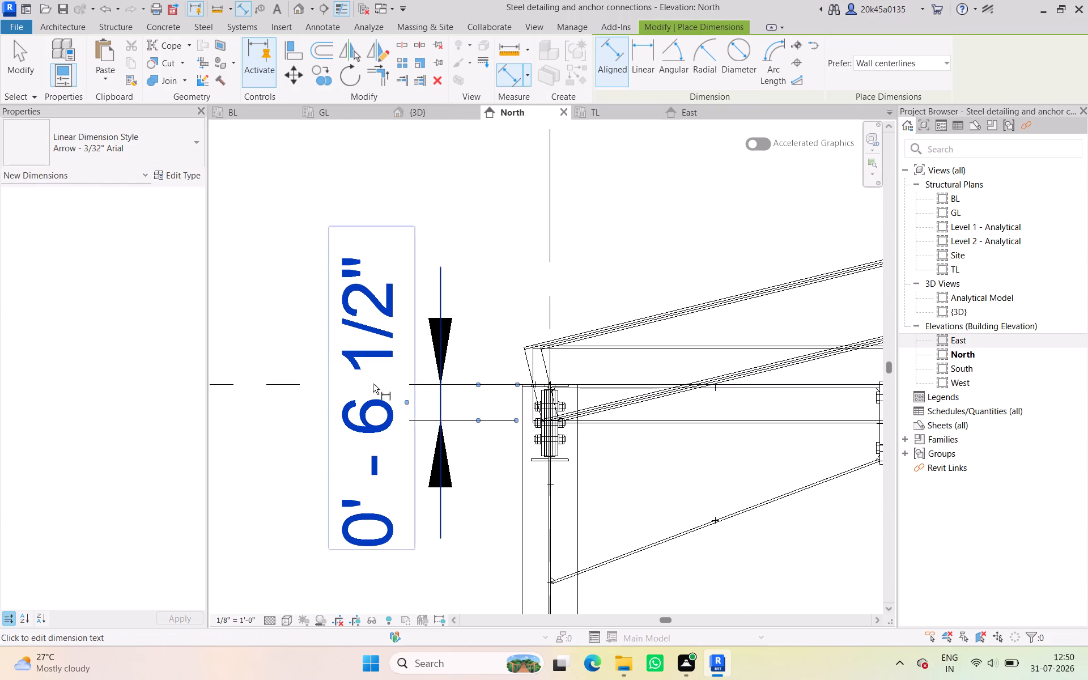
{"action": "key", "text": "Escape"}
Copy the value of the new dimension at grid 7 from its dimension text settings, leaving the text unchanged.
{"action": "left_click", "coordinate": [373, 384]}
{"action": "left_click", "coordinate": [380, 415]}
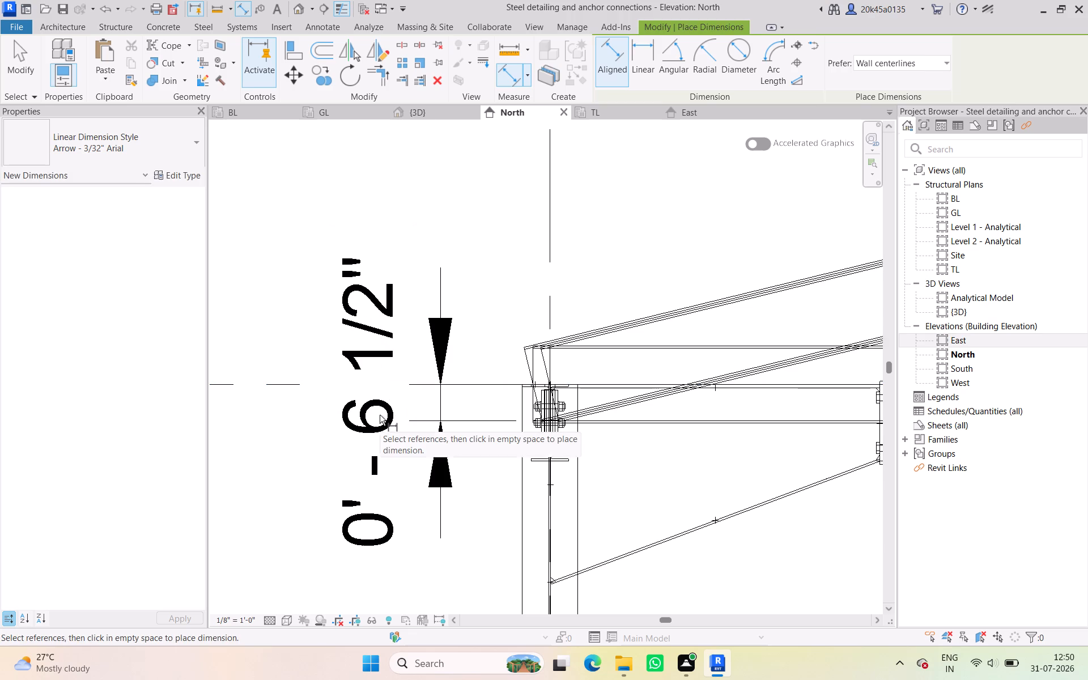
{"action": "key", "text": "Escape"}
{"action": "left_click", "coordinate": [387, 419]}
{"action": "left_click", "coordinate": [387, 419]}
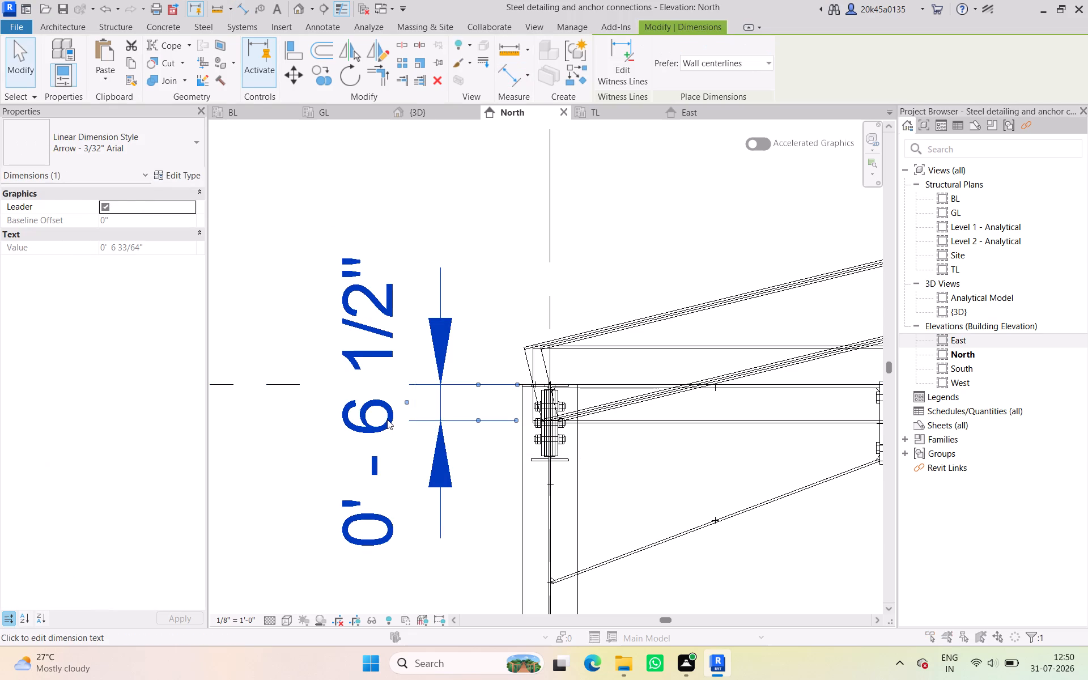
{"action": "left_click_drag", "start_coordinate": [544, 244], "coordinate": [449, 236]}
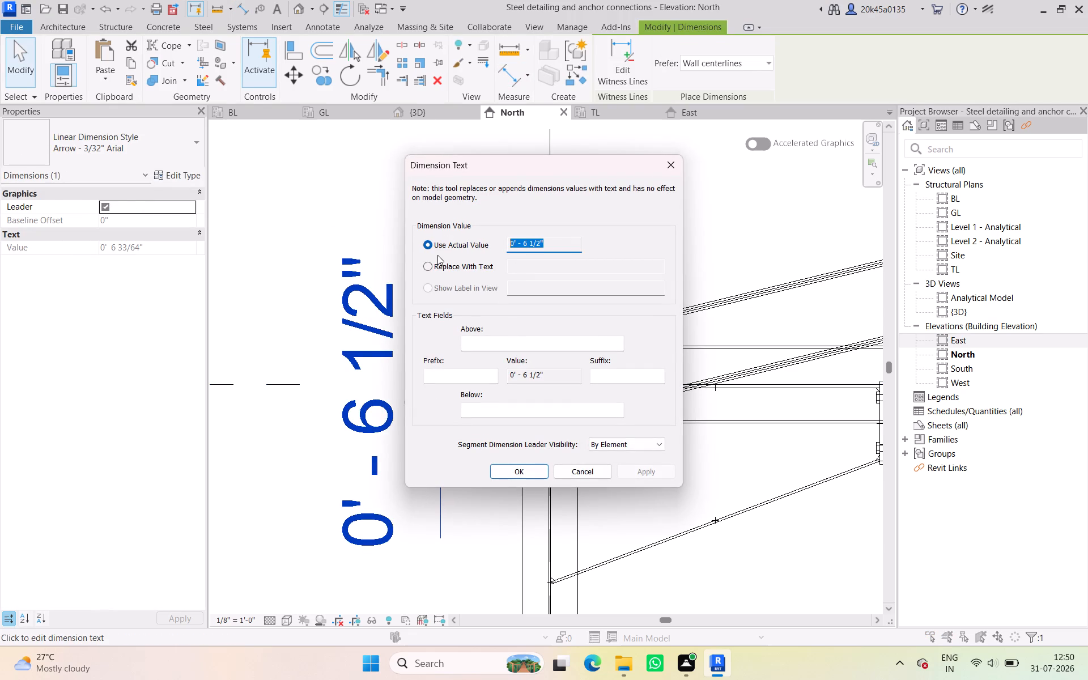
{"action": "key", "text": "ctrl+c"}
{"action": "left_click", "coordinate": [522, 474]}
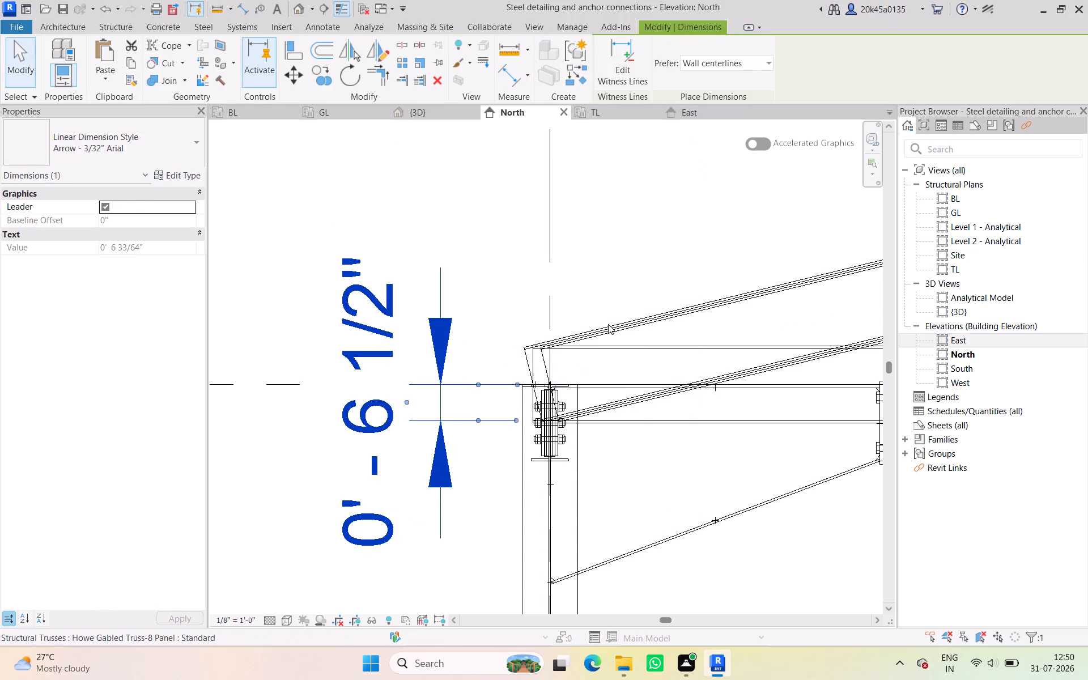
Set both the start and end level offsets of all six Howe gabled trusses to 0' 6 1/2".
{"action": "left_click", "coordinate": [608, 324]}
{"action": "type", "text": "sa"}
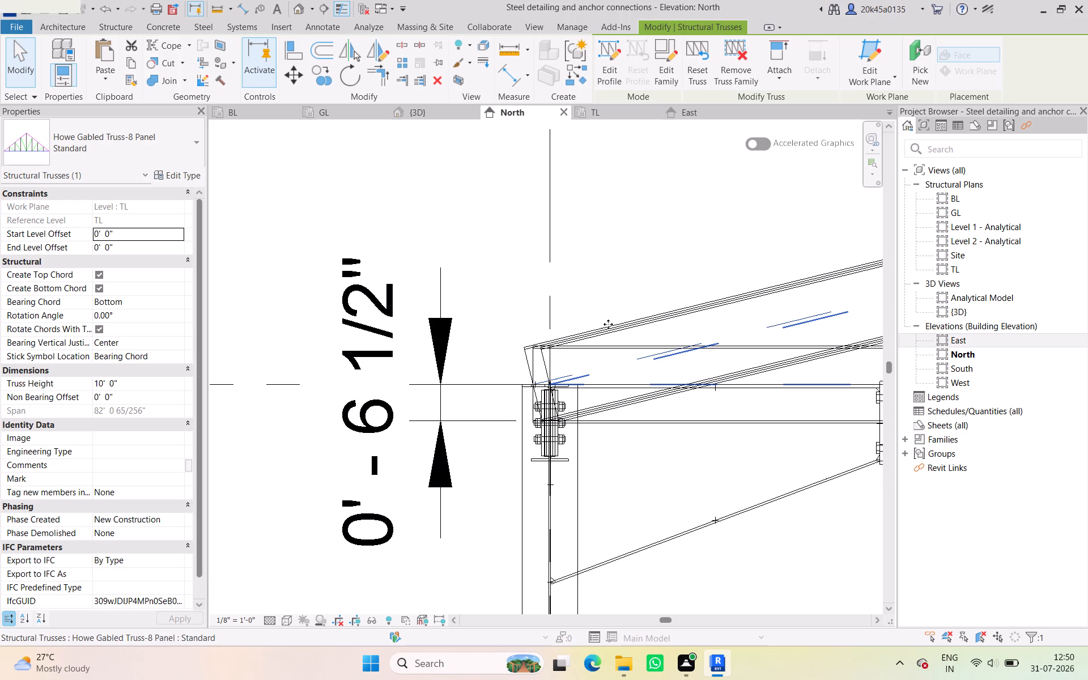
{"action": "left_click", "coordinate": [130, 232]}
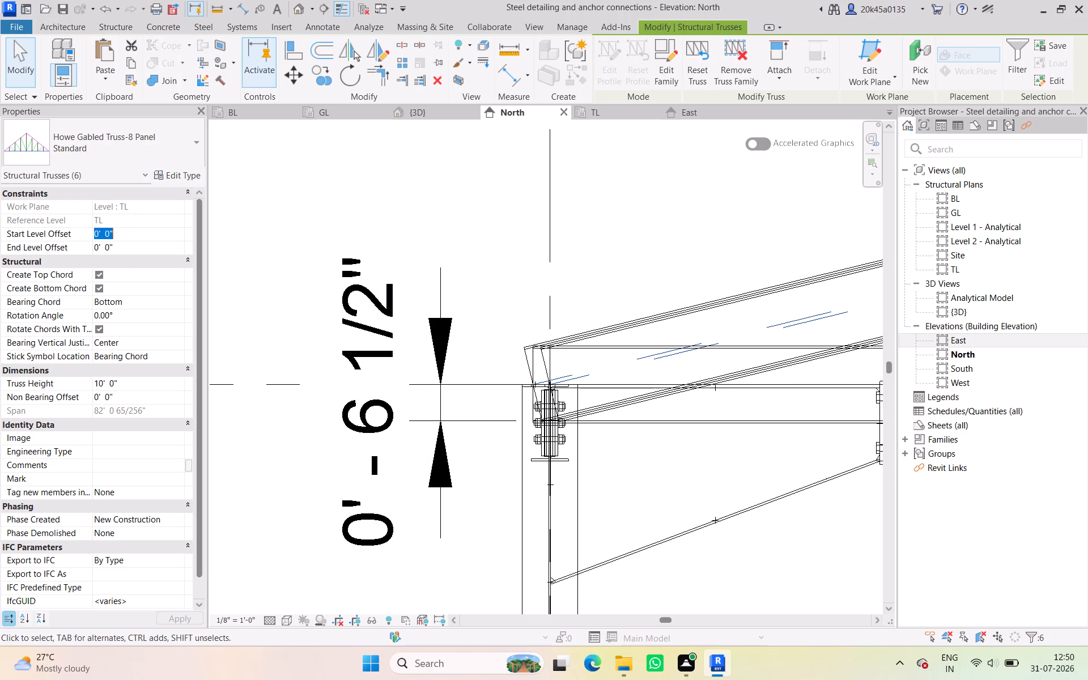
{"action": "key", "text": "ctrl+v"}
{"action": "left_click", "coordinate": [118, 247]}
{"action": "left_click", "coordinate": [122, 233]}
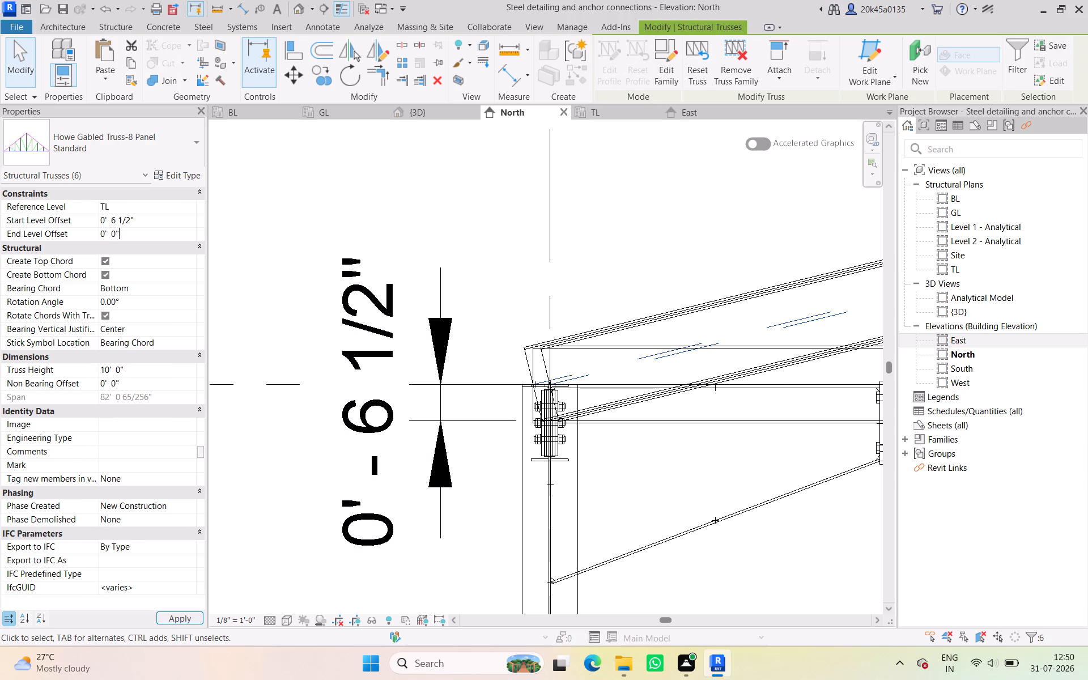
{"action": "left_click_drag", "start_coordinate": [122, 233], "coordinate": [90, 233], "text": "ctrl"}
{"action": "key", "text": "ctrl+v"}
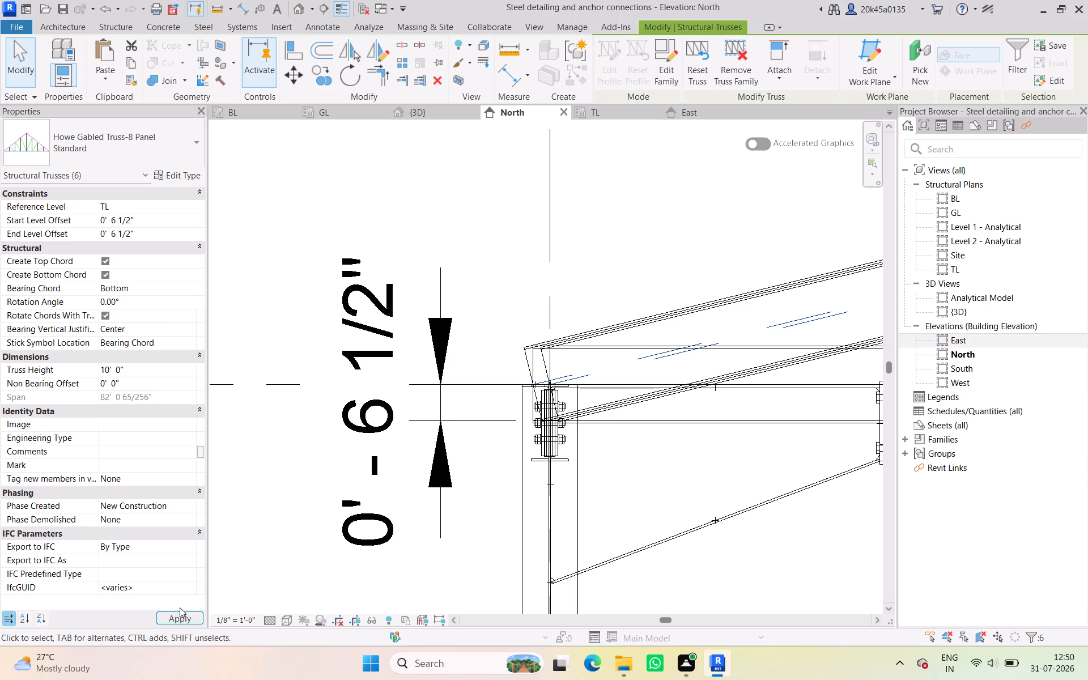
{"action": "left_click", "coordinate": [180, 619]}
{"action": "left_click", "coordinate": [343, 233]}
Delete the temporary vertical dimension beside grid 7 in the North elevation.
{"action": "scroll", "coordinate": [439, 389], "scroll_direction": "down", "scroll_amount": 5}
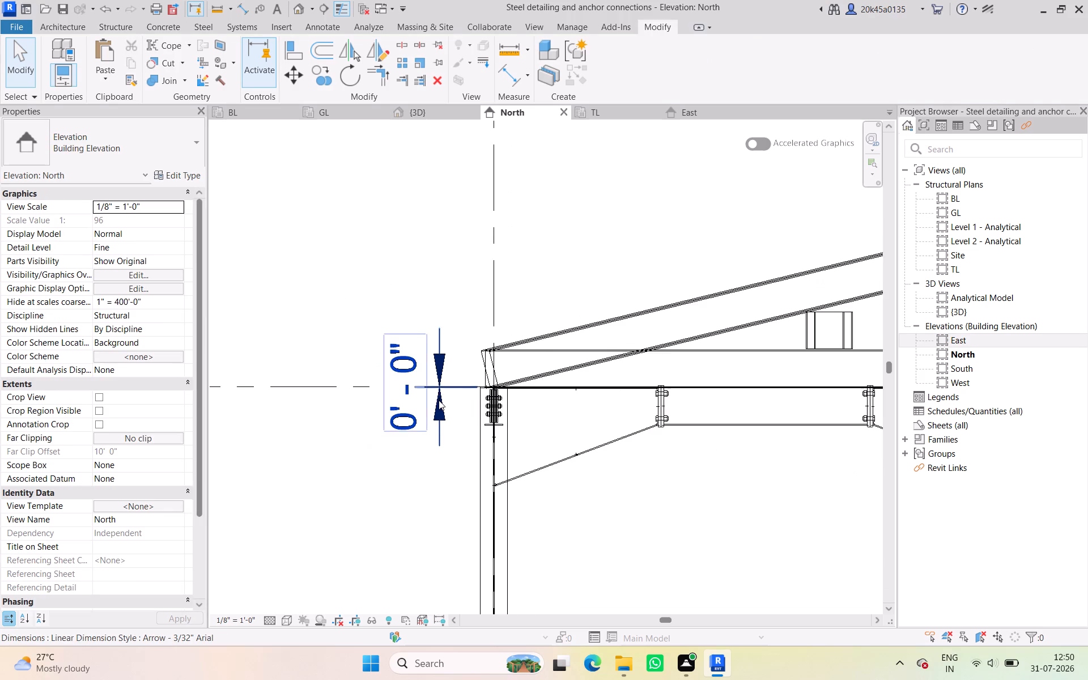
{"action": "scroll", "coordinate": [439, 401], "scroll_direction": "down", "scroll_amount": 7}
{"action": "middle_click_drag", "start_coordinate": [440, 405], "coordinate": [265, 405]}
{"action": "scroll", "coordinate": [456, 406], "scroll_direction": "down", "scroll_amount": 3}
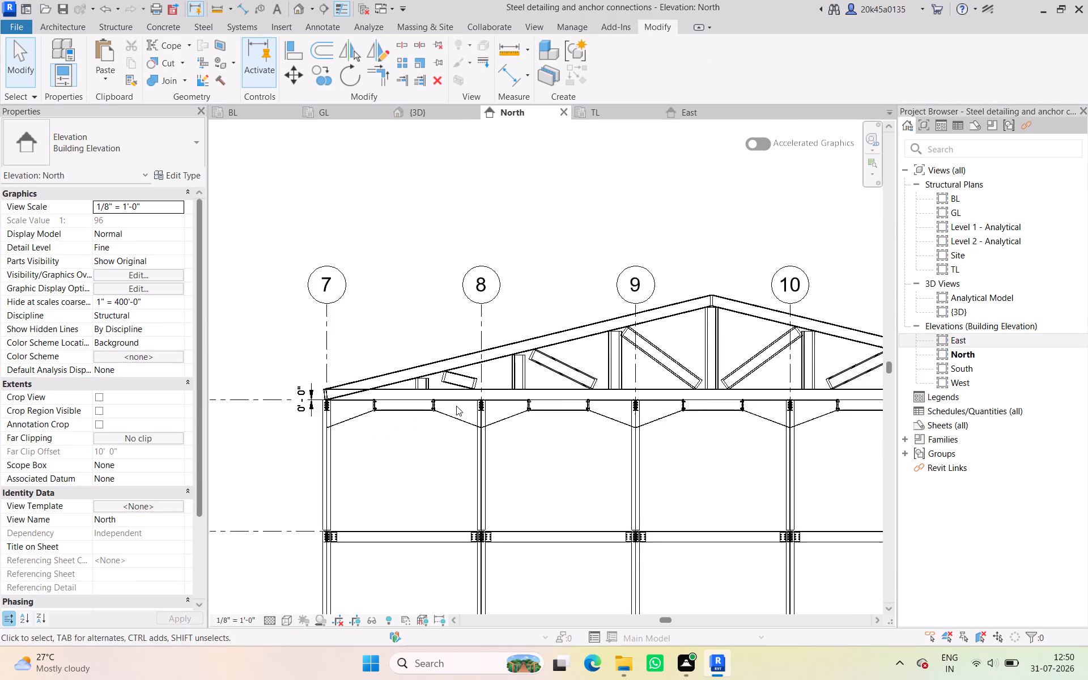
{"action": "left_click", "coordinate": [328, 394]}
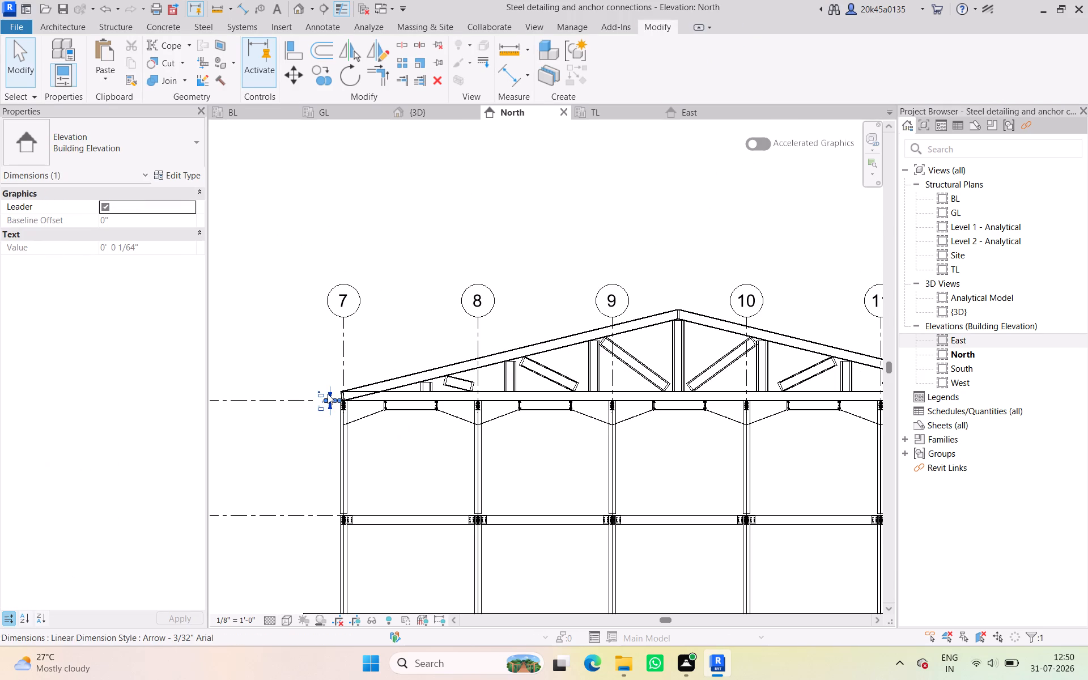
{"action": "scroll", "coordinate": [327, 385], "scroll_direction": "up", "scroll_amount": 5}
{"action": "left_click", "coordinate": [311, 352]}
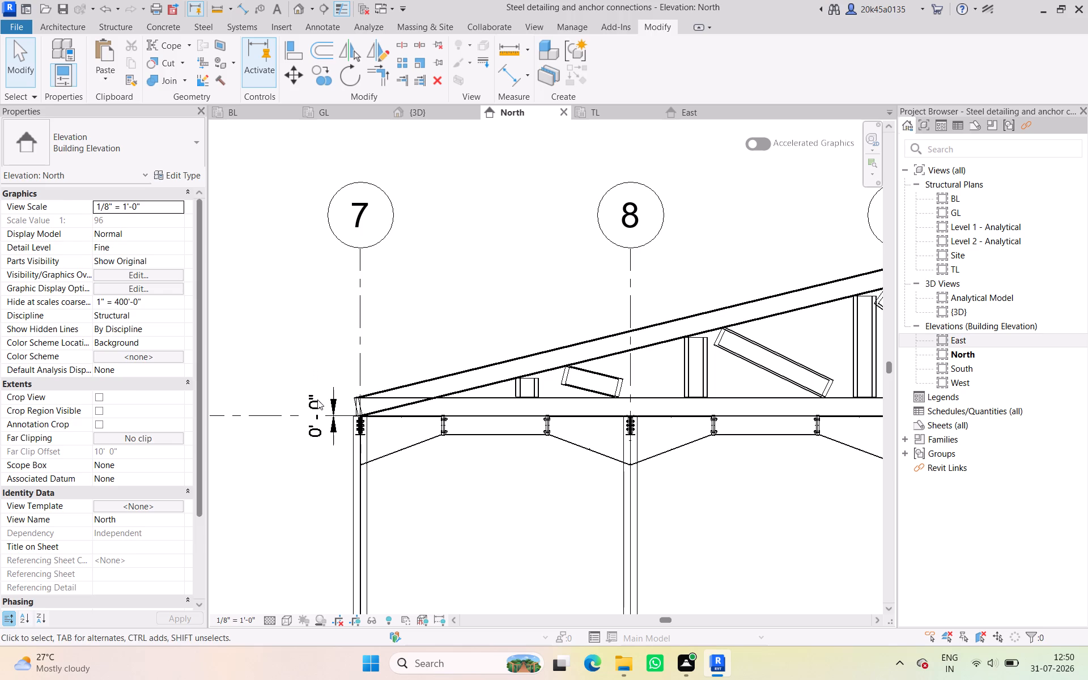
{"action": "left_click", "coordinate": [317, 399]}
{"action": "key", "text": "Delete"}
Set the North elevation's visual style to Realistic and check the truss seating from grid 7 to 12.
{"action": "scroll", "coordinate": [415, 499], "scroll_direction": "down", "scroll_amount": 2}
{"action": "left_click", "coordinate": [287, 618]}
{"action": "left_click", "coordinate": [299, 606]}
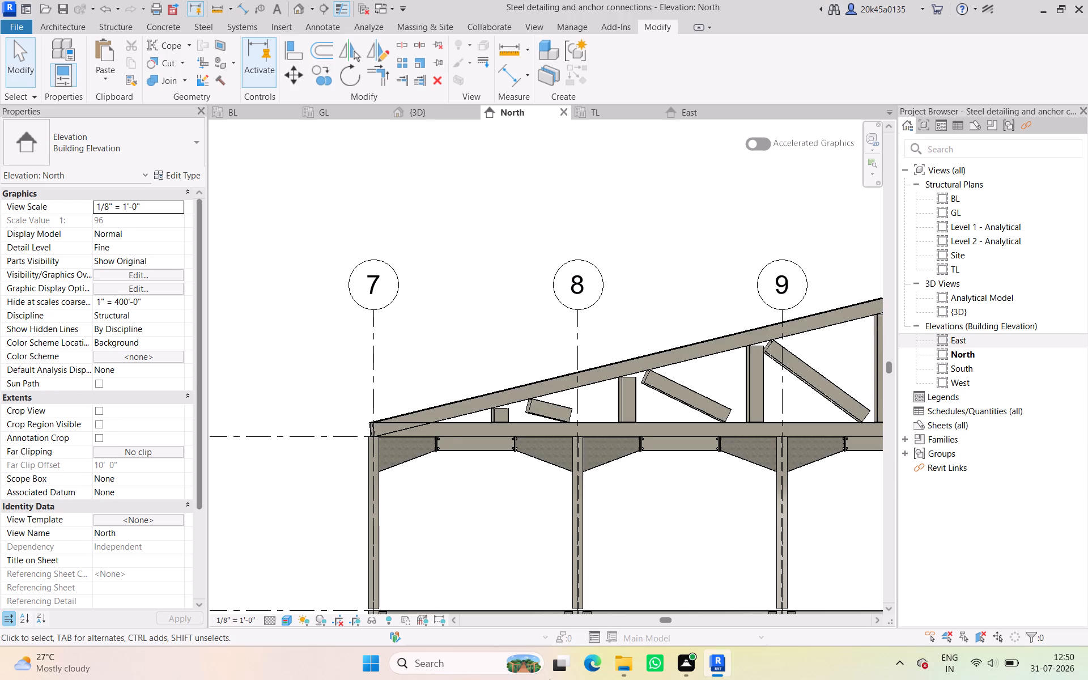
{"action": "scroll", "coordinate": [483, 499], "scroll_direction": "down", "scroll_amount": 4}
{"action": "middle_click_drag", "start_coordinate": [469, 486], "coordinate": [285, 477]}
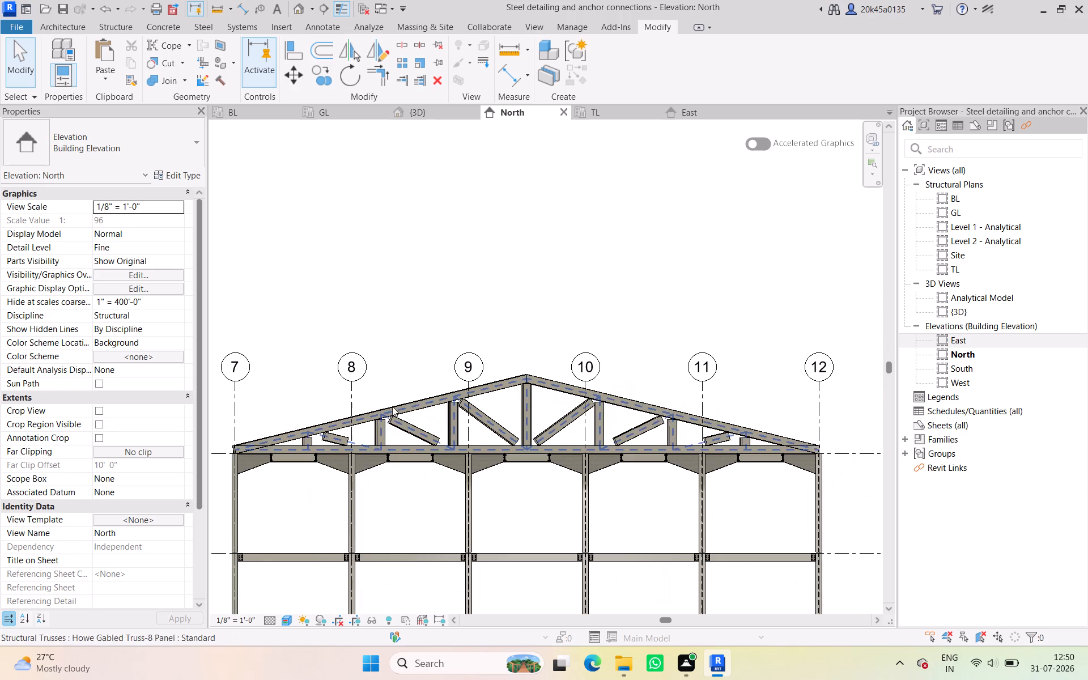
{"action": "scroll", "coordinate": [437, 431], "scroll_direction": "down", "scroll_amount": 4}
{"action": "middle_click_drag", "start_coordinate": [723, 343], "coordinate": [705, 410], "text": "shift"}
{"action": "scroll", "coordinate": [676, 348], "scroll_direction": "down", "scroll_amount": 5}
Set the 3D view's visual style to Realistic.
{"action": "left_click", "coordinate": [418, 118]}
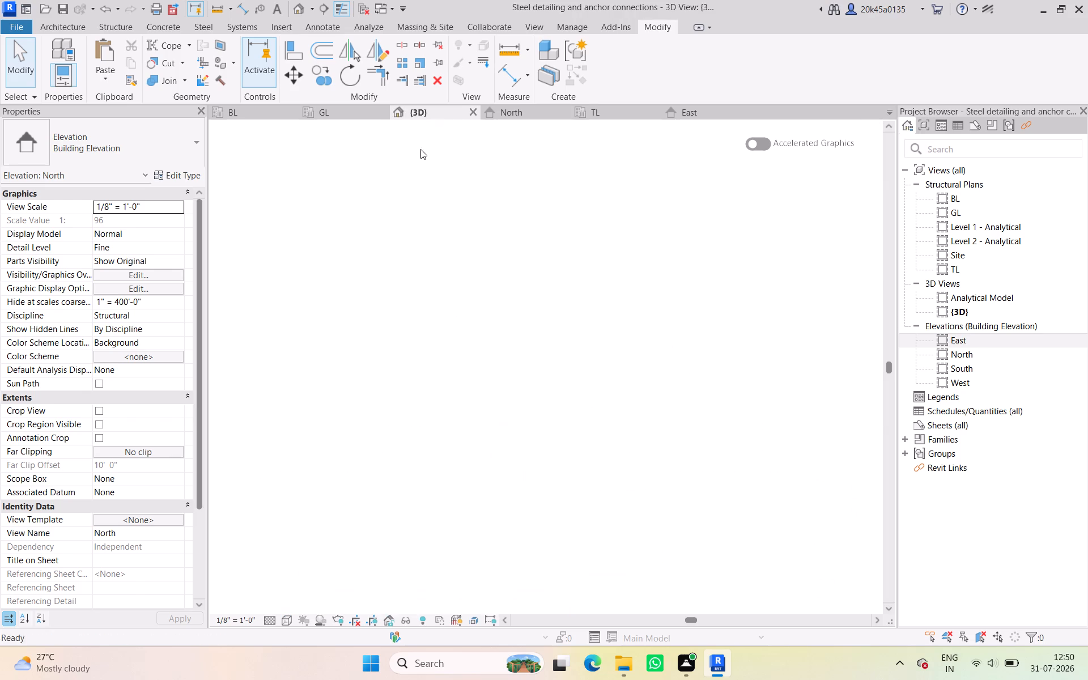
{"action": "scroll", "coordinate": [526, 370], "scroll_direction": "down", "scroll_amount": 10}
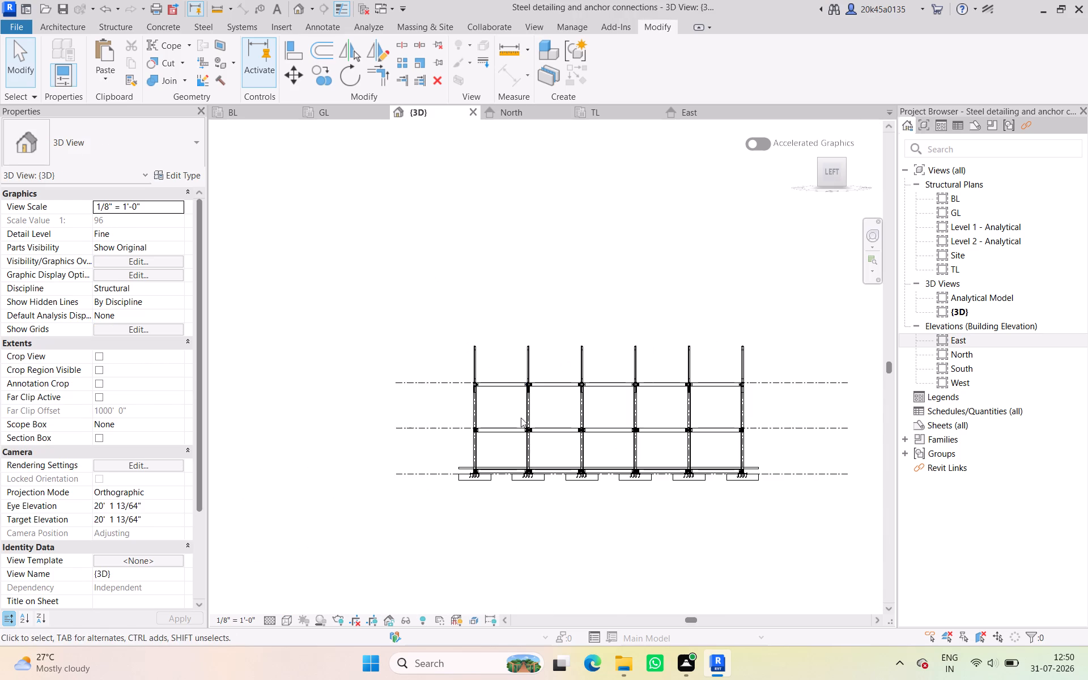
{"action": "left_click", "coordinate": [286, 619]}
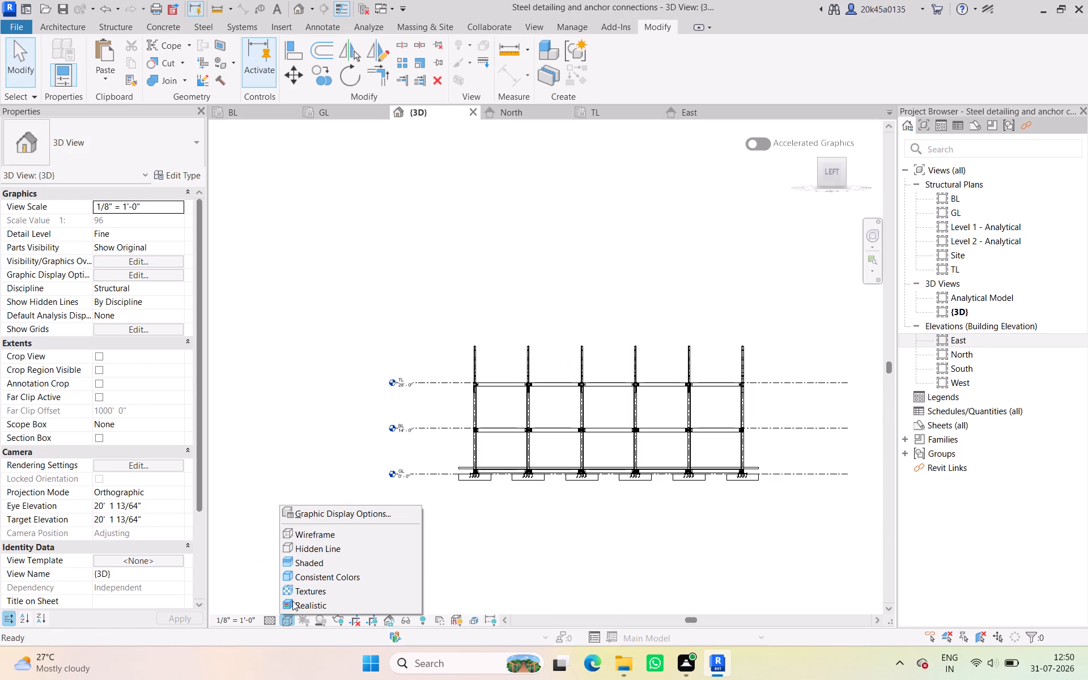
{"action": "left_click", "coordinate": [294, 601]}
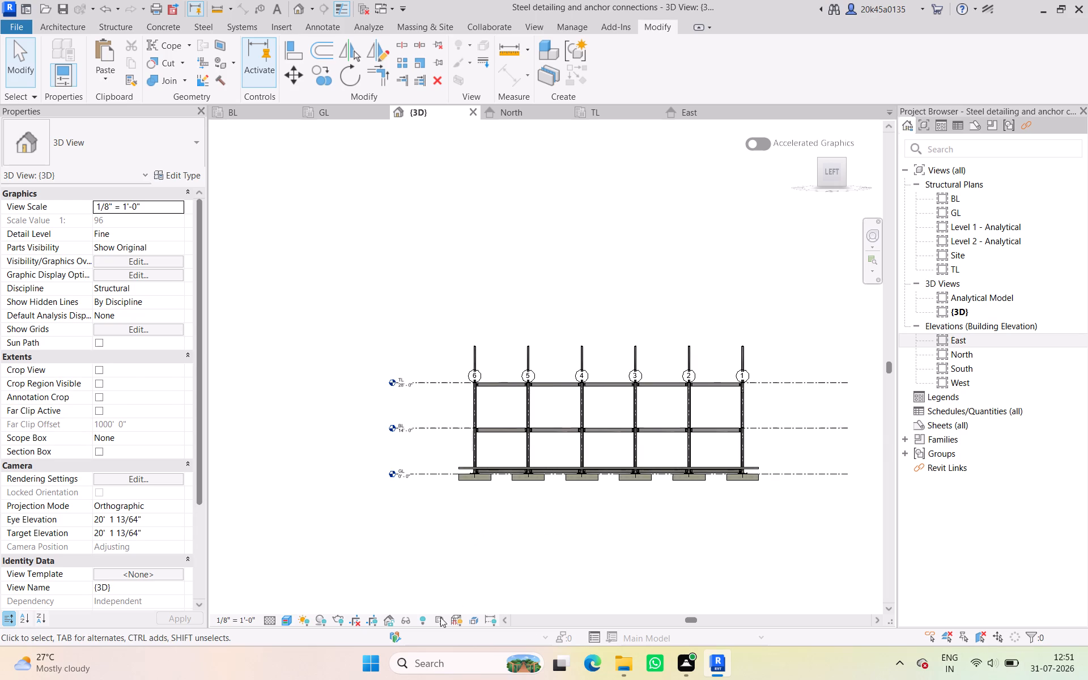
{"action": "scroll", "coordinate": [407, 597], "scroll_direction": "down", "scroll_amount": 2}
Save the project.
{"action": "key", "text": "ctrl+s"}
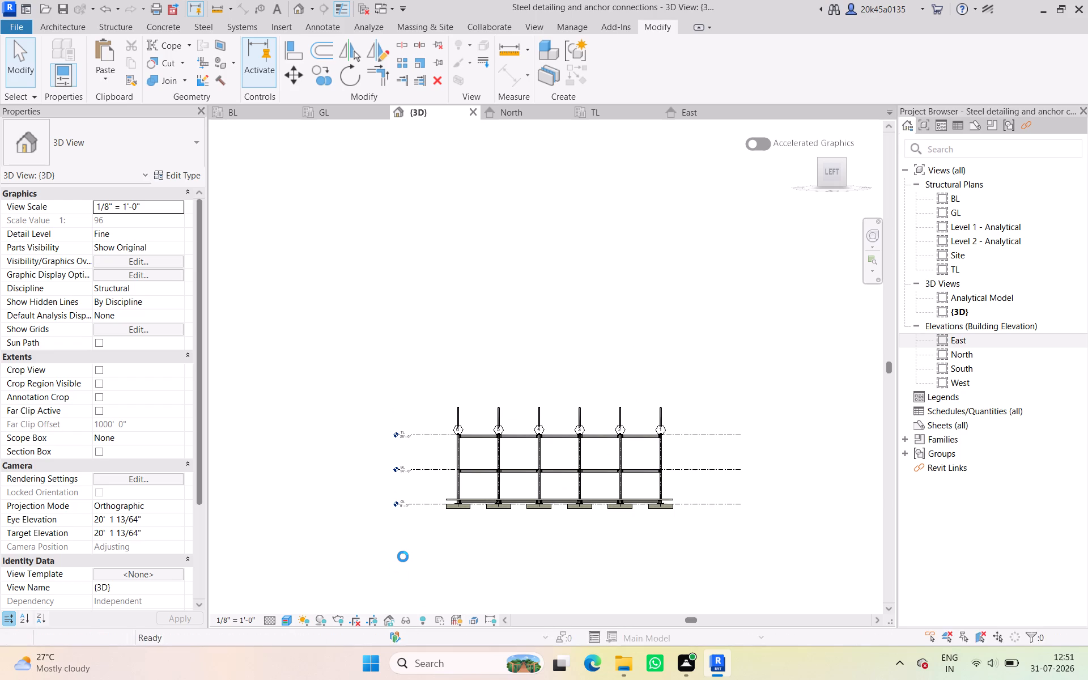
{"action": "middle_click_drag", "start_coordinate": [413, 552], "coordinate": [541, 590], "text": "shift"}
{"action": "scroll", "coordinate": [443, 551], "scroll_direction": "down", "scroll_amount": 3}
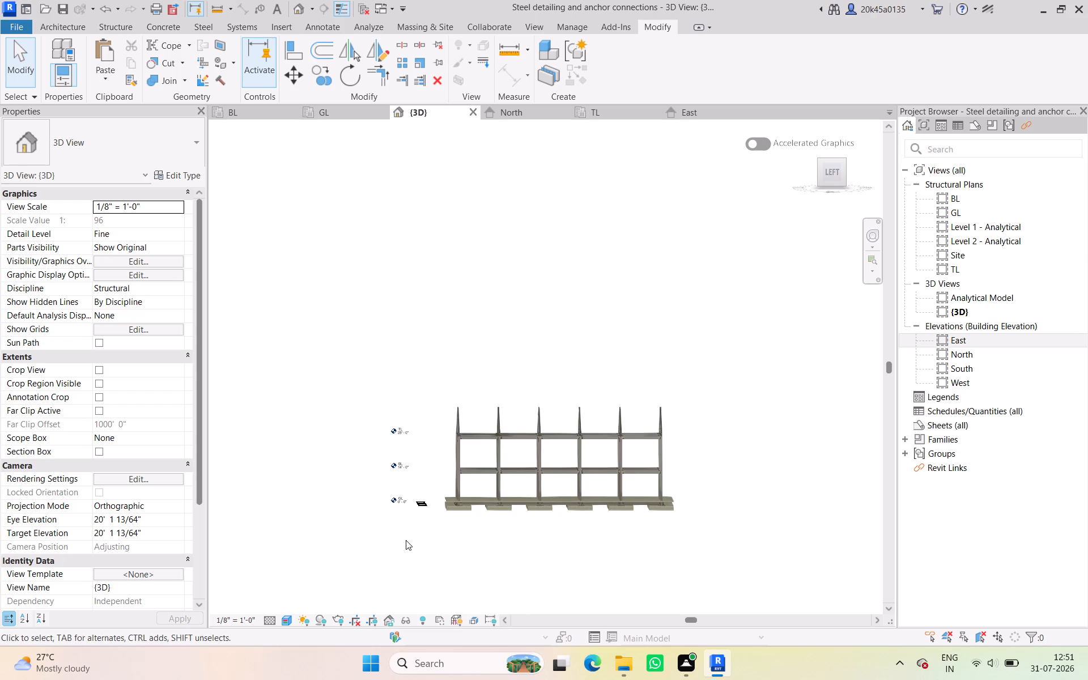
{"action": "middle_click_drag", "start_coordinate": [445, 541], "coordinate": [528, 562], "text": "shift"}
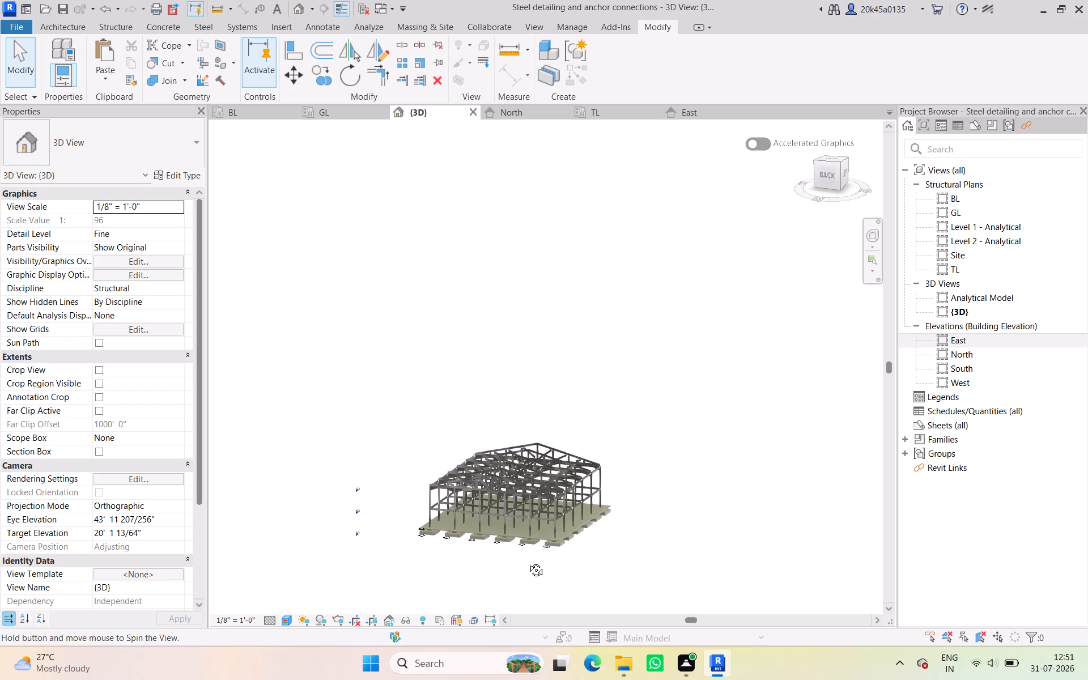
Examine the whole steel frame, roof trusses and footings in the 3D view from the back and right sides.
{"action": "middle_click_drag", "start_coordinate": [528, 562], "coordinate": [528, 558], "text": "shift"}
{"action": "scroll", "coordinate": [494, 490], "scroll_direction": "up", "scroll_amount": 4}
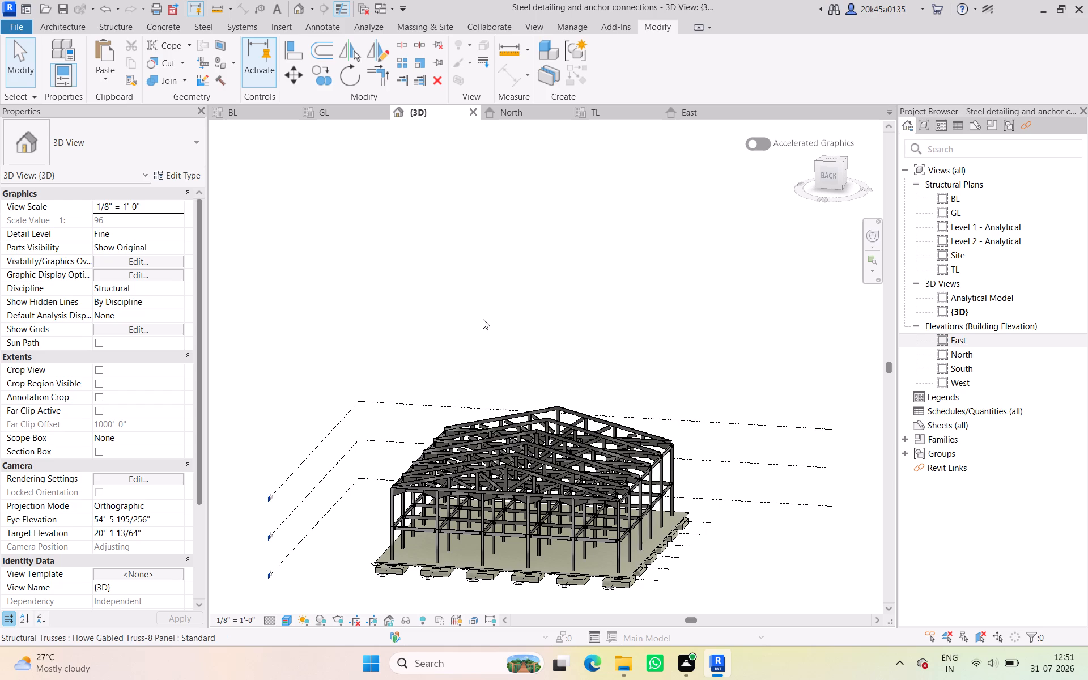
{"action": "middle_click_drag", "start_coordinate": [607, 338], "coordinate": [671, 282], "text": "shift"}
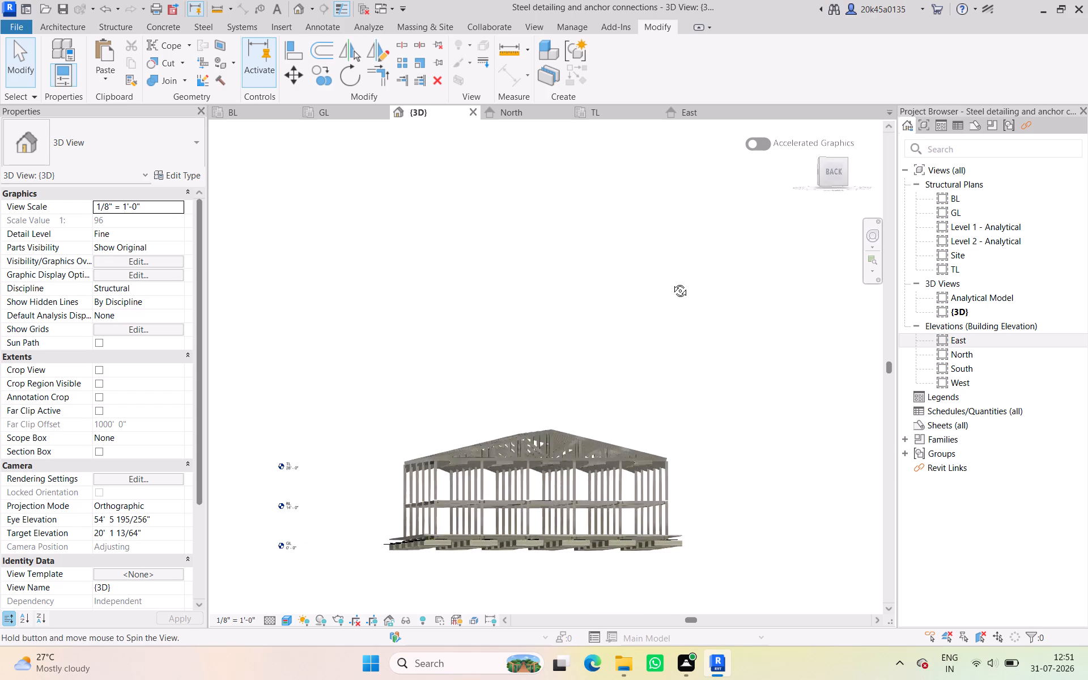
{"action": "middle_click_drag", "start_coordinate": [671, 282], "coordinate": [734, 307], "text": "shift"}
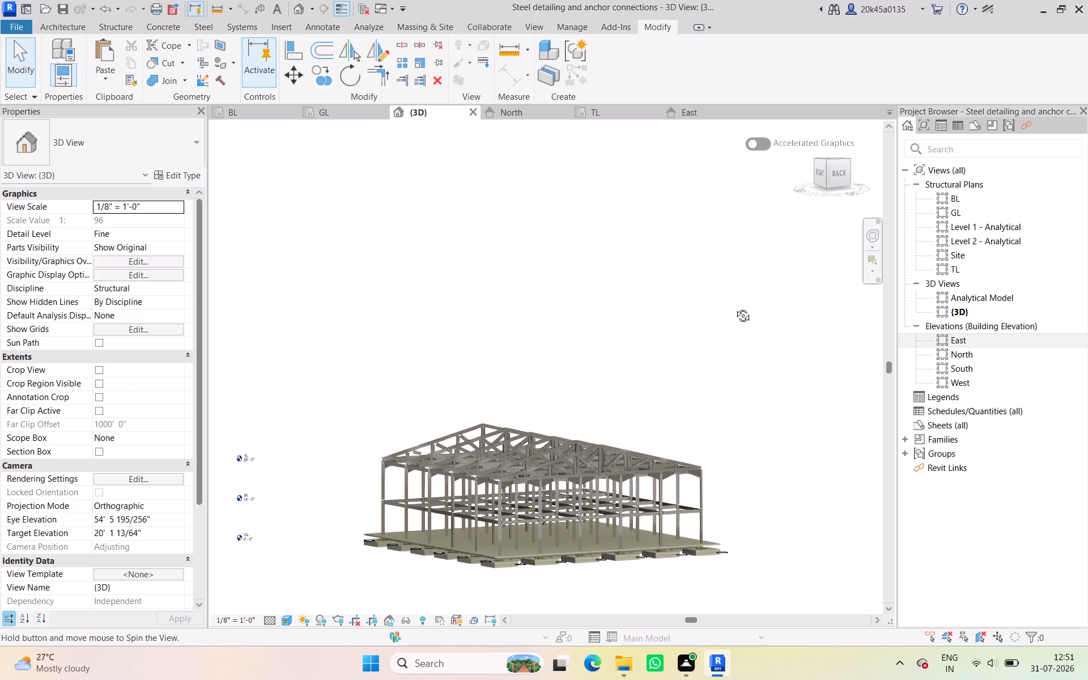
{"action": "middle_click_drag", "start_coordinate": [734, 307], "coordinate": [739, 308], "text": "shift"}
{"action": "scroll", "coordinate": [522, 572], "scroll_direction": "up", "scroll_amount": 3}
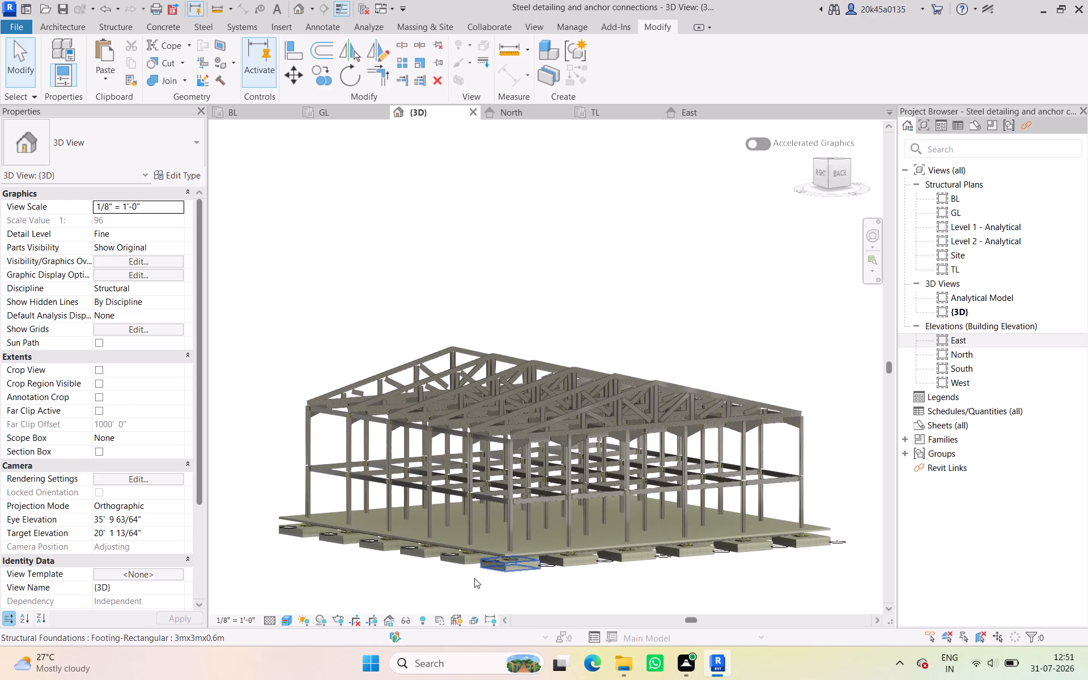
{"action": "scroll", "coordinate": [513, 499], "scroll_direction": "up", "scroll_amount": 3}
{"action": "scroll", "coordinate": [475, 571], "scroll_direction": "up", "scroll_amount": 1}
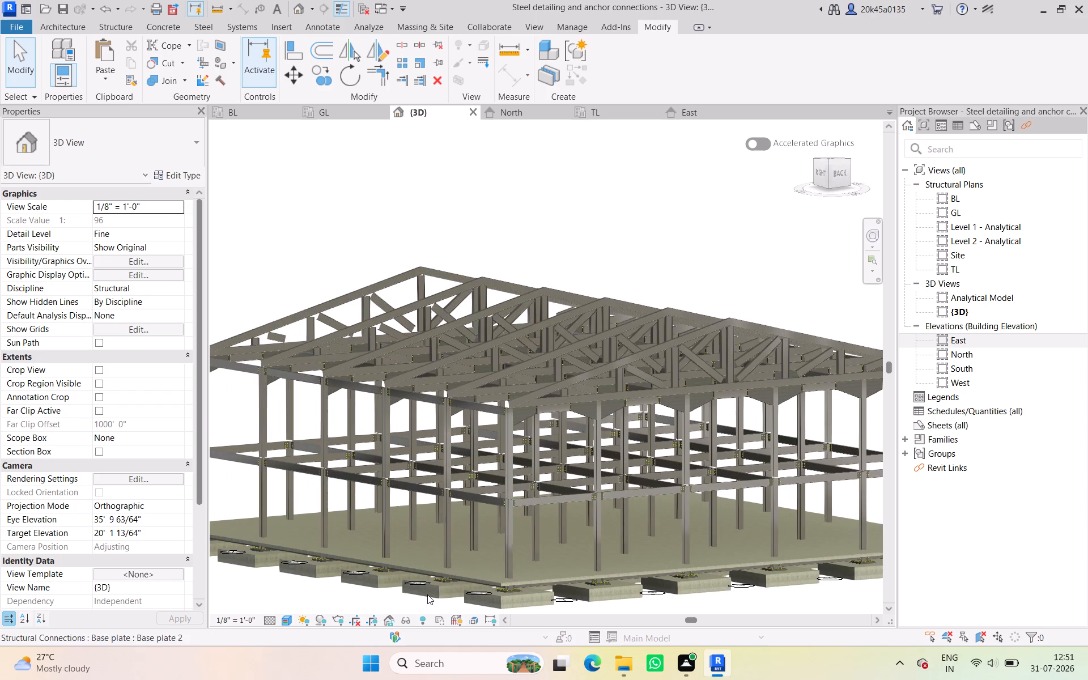
{"action": "scroll", "coordinate": [439, 562], "scroll_direction": "down", "scroll_amount": 3}
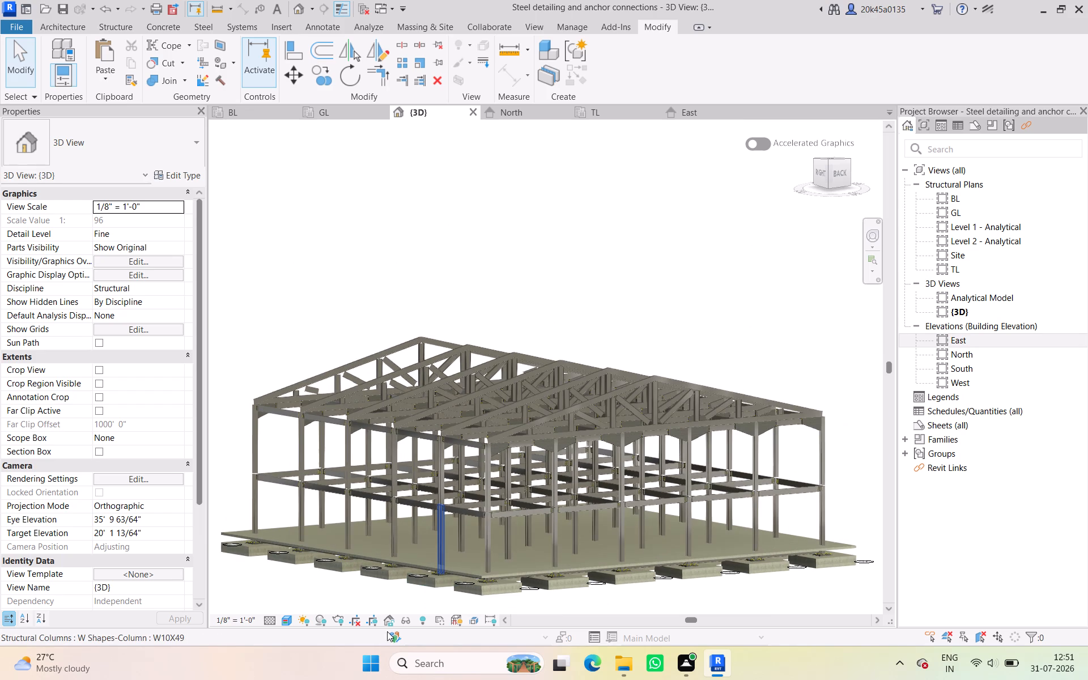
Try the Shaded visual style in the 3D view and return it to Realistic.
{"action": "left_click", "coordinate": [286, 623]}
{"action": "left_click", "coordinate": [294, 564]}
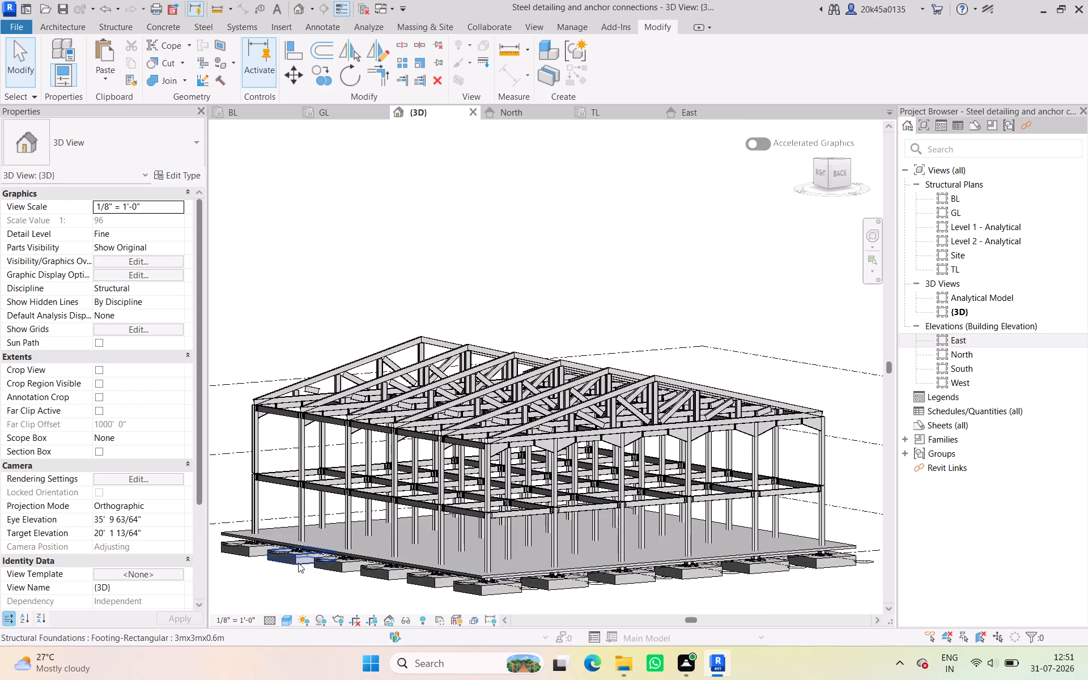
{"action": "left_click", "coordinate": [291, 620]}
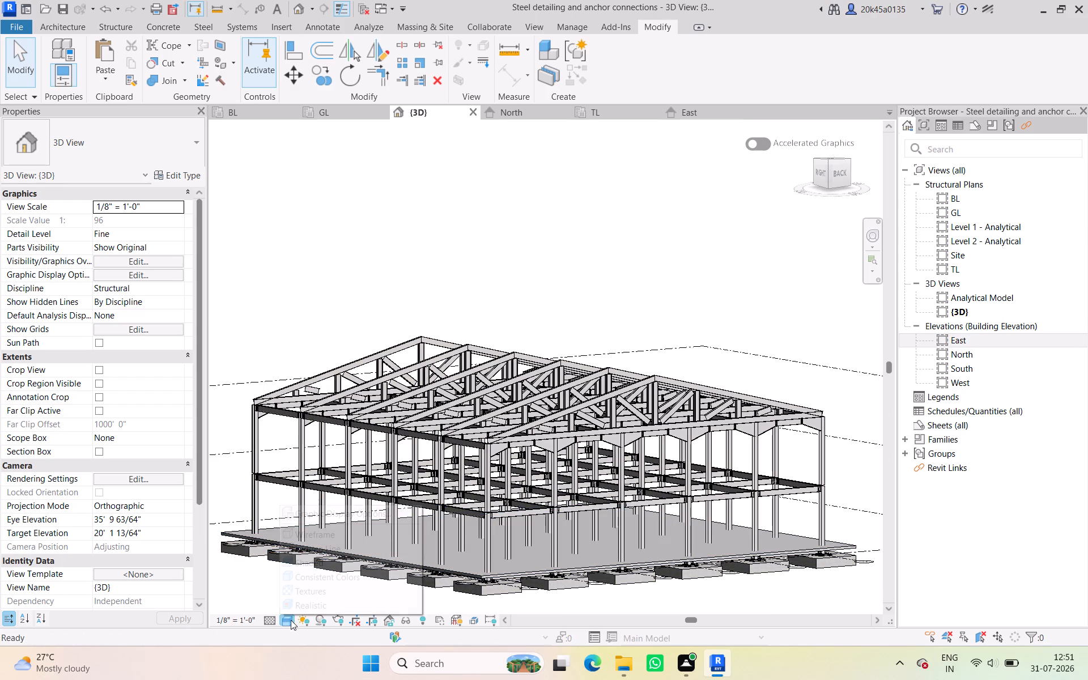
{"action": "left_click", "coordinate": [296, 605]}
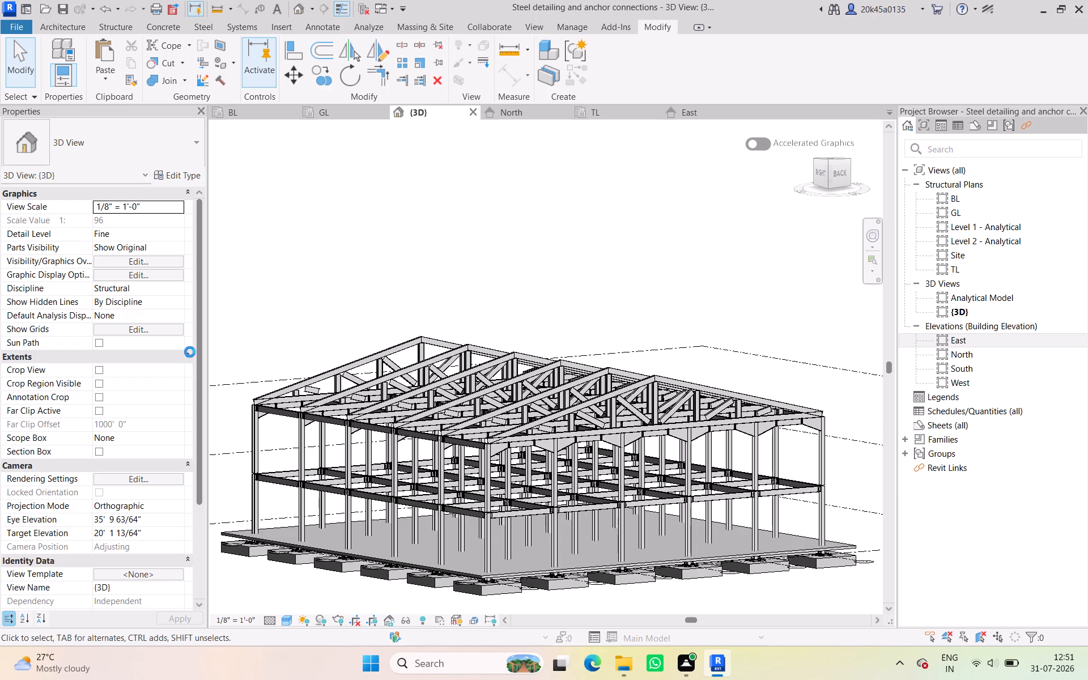
Render the 3D view at Medium quality with Printer resolution at 75 DPI and the Exterior: Sun only lighting scheme.
{"action": "type", "text": "rr"}
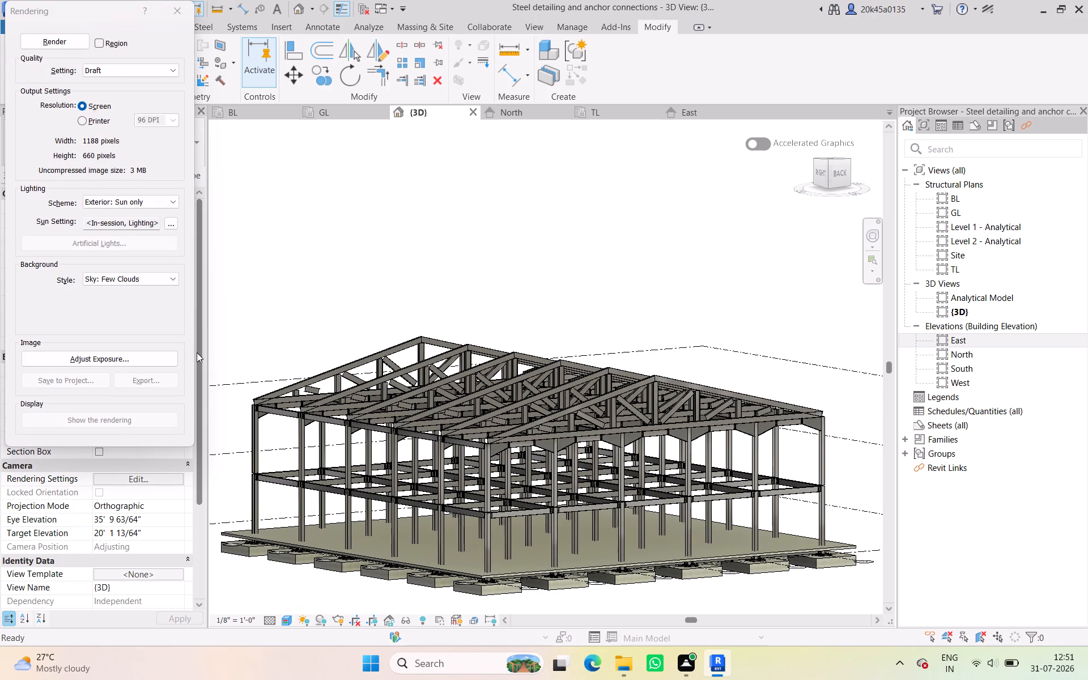
{"action": "left_click", "coordinate": [116, 74]}
{"action": "left_click", "coordinate": [109, 90]}
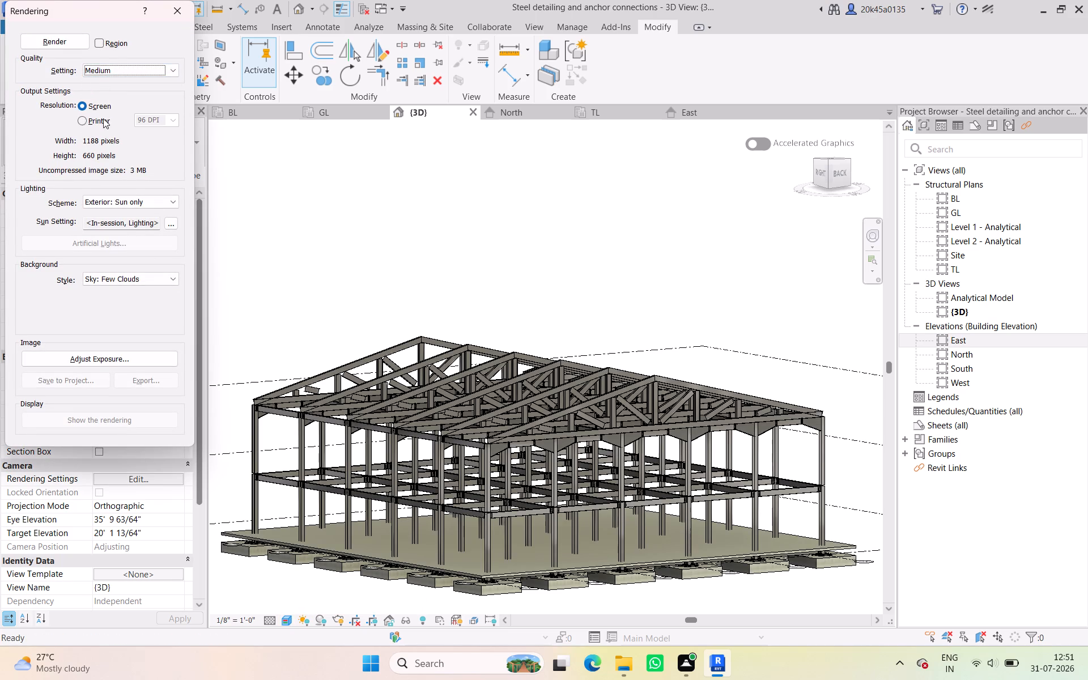
{"action": "left_click", "coordinate": [86, 118]}
{"action": "left_click", "coordinate": [150, 120]}
{"action": "left_click", "coordinate": [175, 122]}
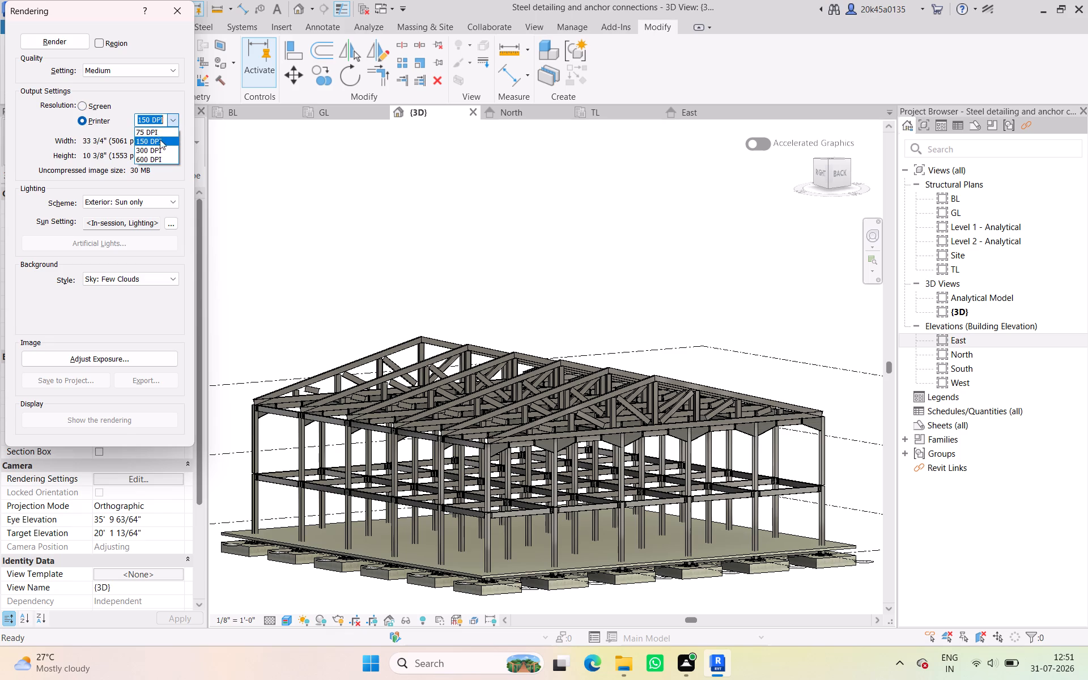
{"action": "left_click", "coordinate": [151, 134]}
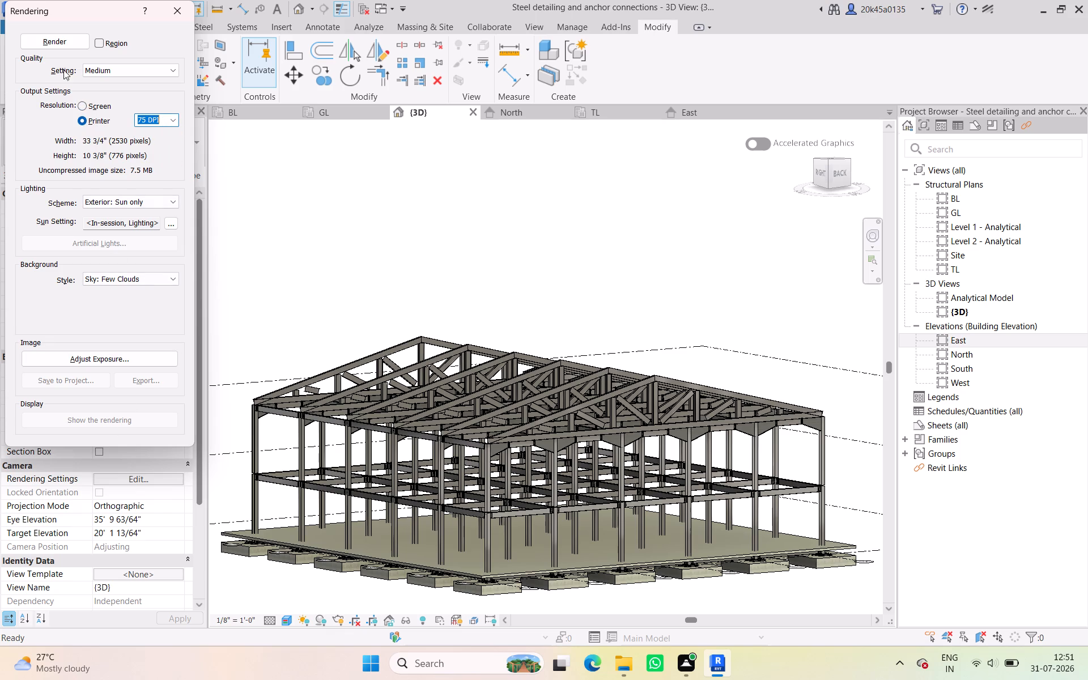
{"action": "left_click", "coordinate": [130, 205]}
{"action": "left_click", "coordinate": [129, 214]}
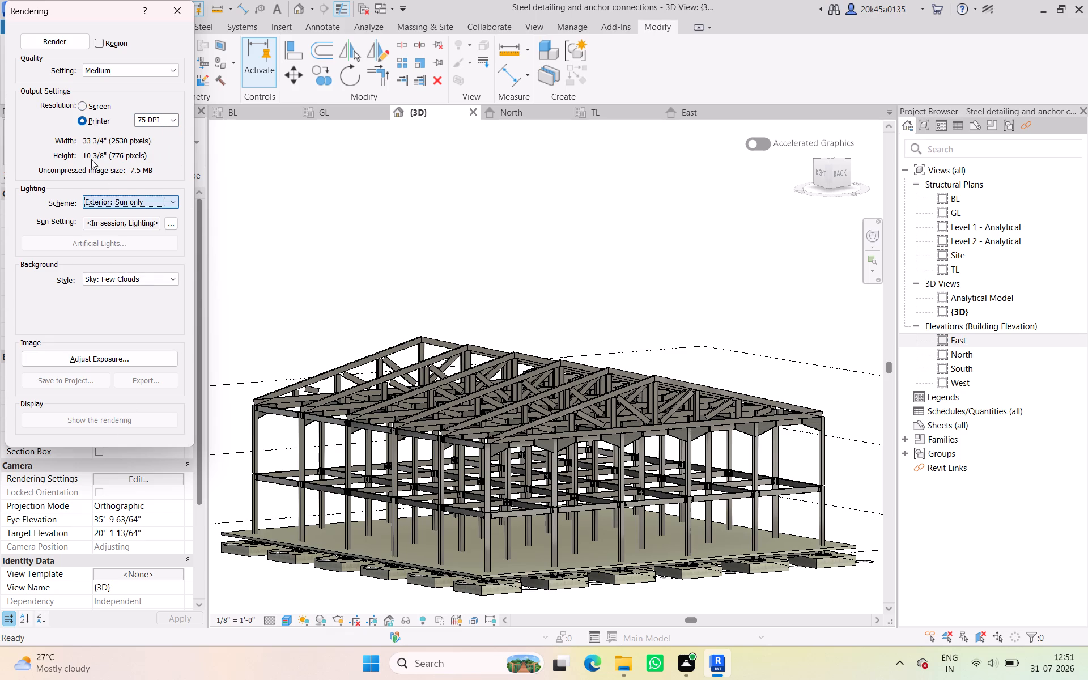
{"action": "left_click", "coordinate": [49, 44]}
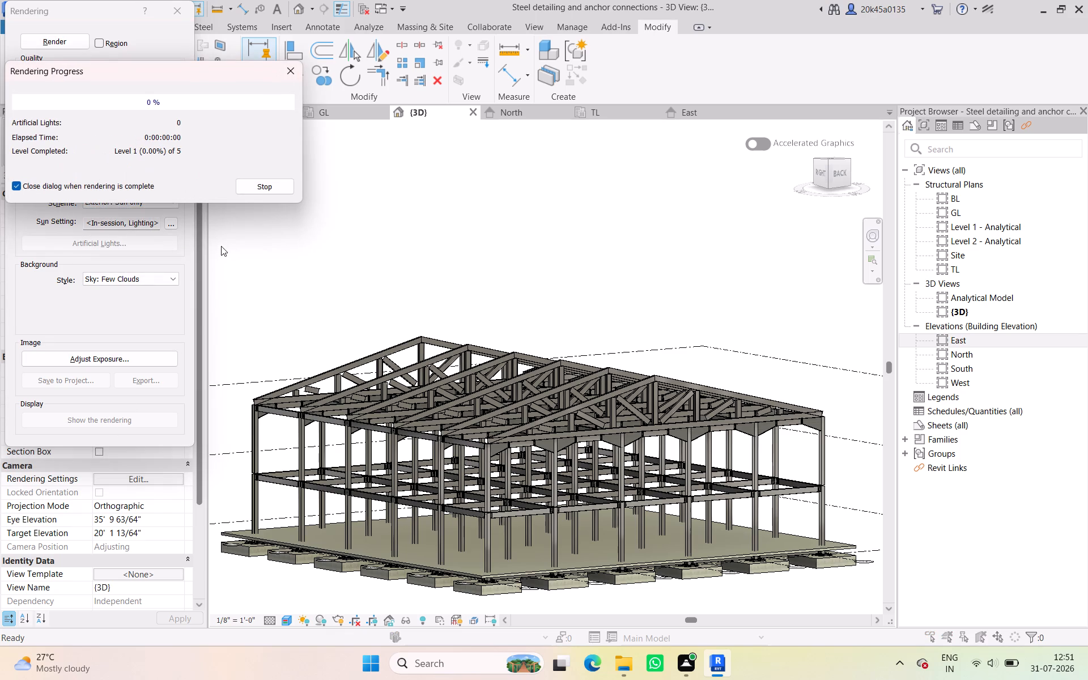
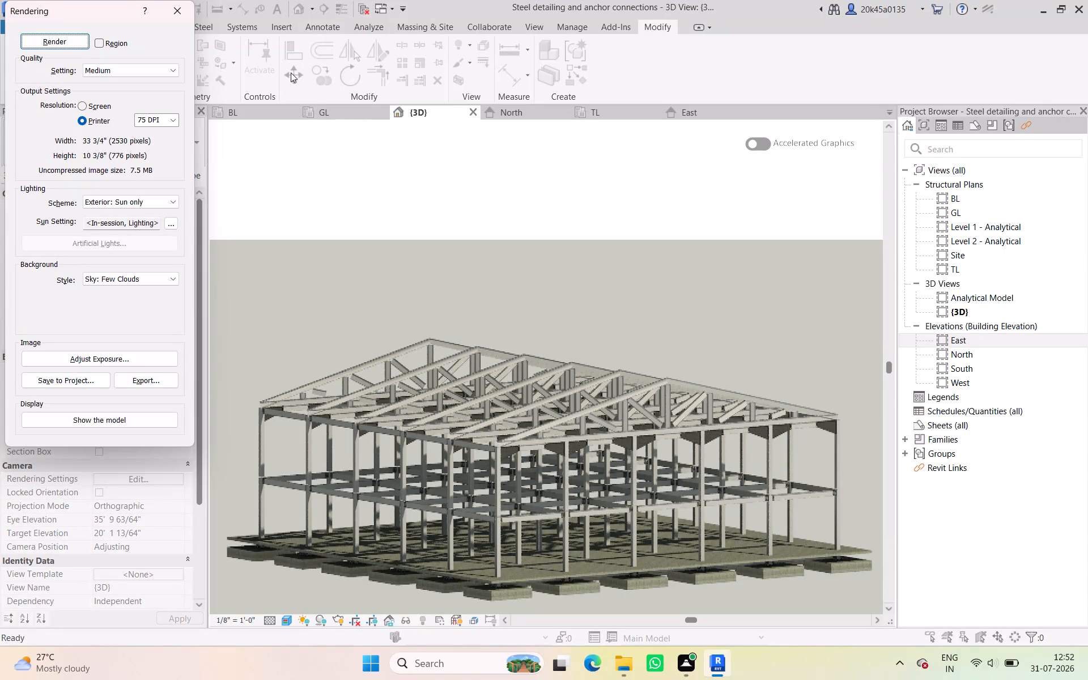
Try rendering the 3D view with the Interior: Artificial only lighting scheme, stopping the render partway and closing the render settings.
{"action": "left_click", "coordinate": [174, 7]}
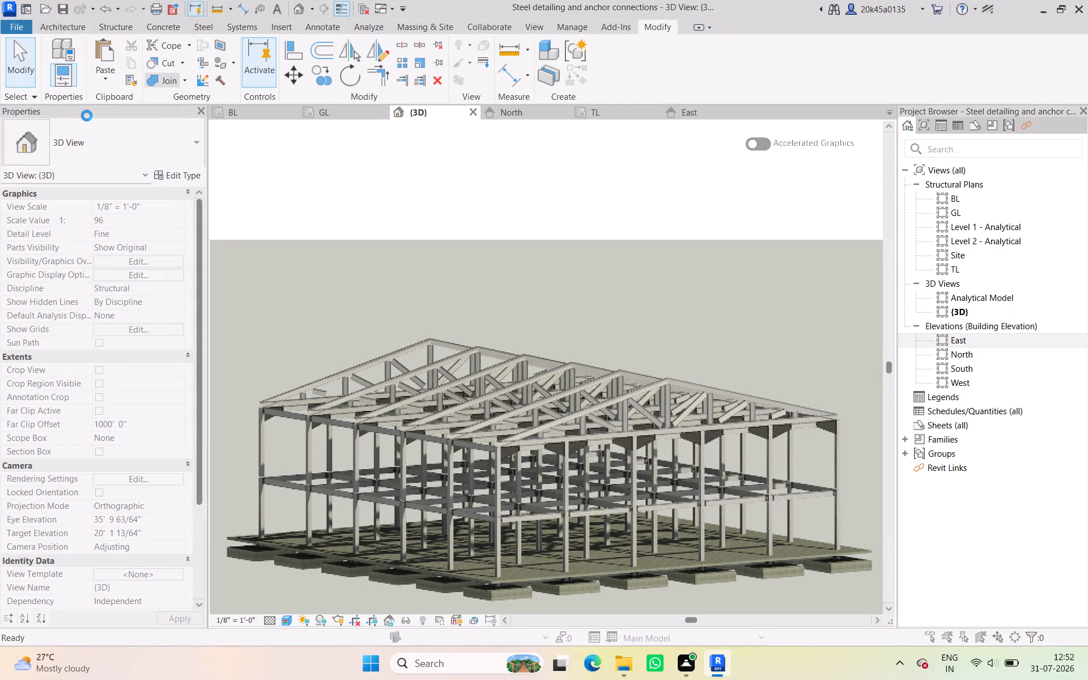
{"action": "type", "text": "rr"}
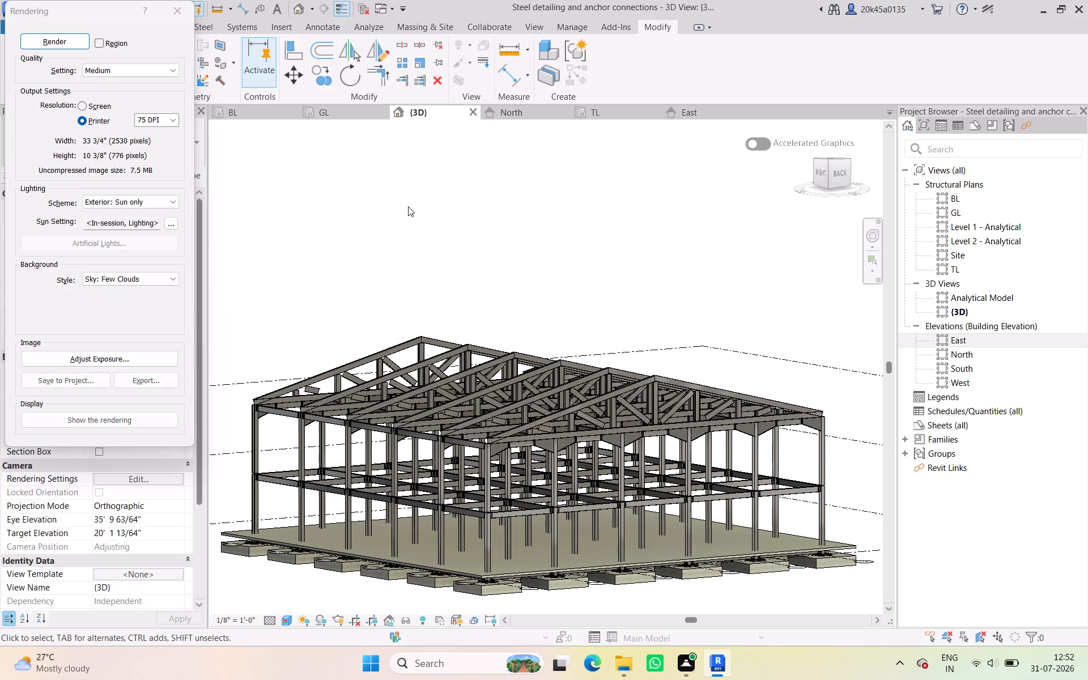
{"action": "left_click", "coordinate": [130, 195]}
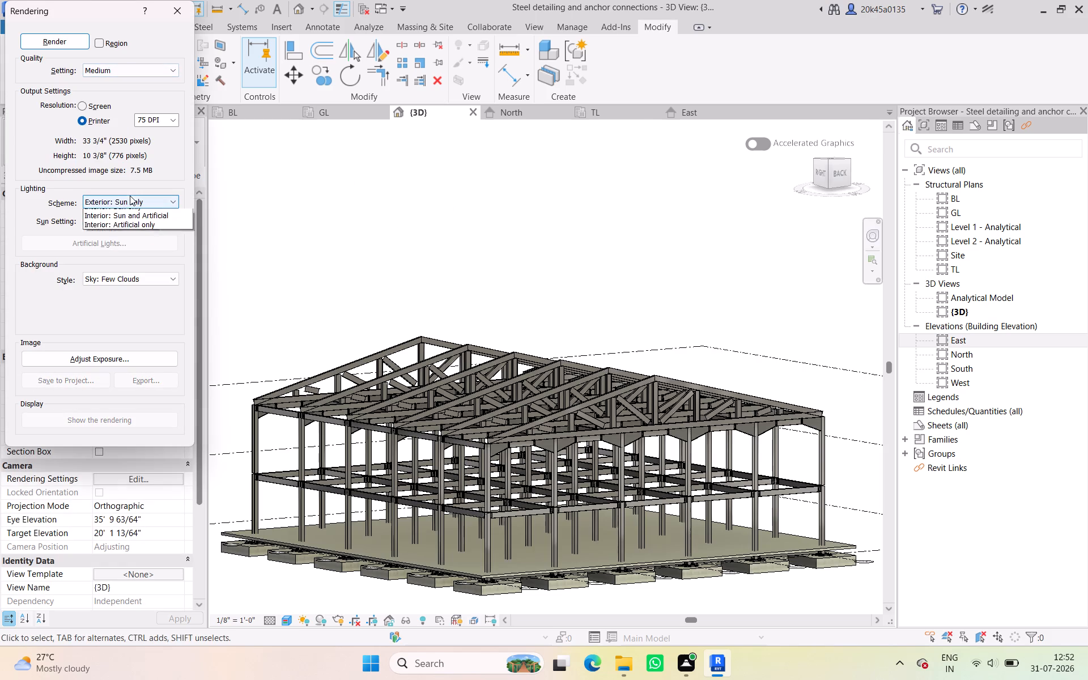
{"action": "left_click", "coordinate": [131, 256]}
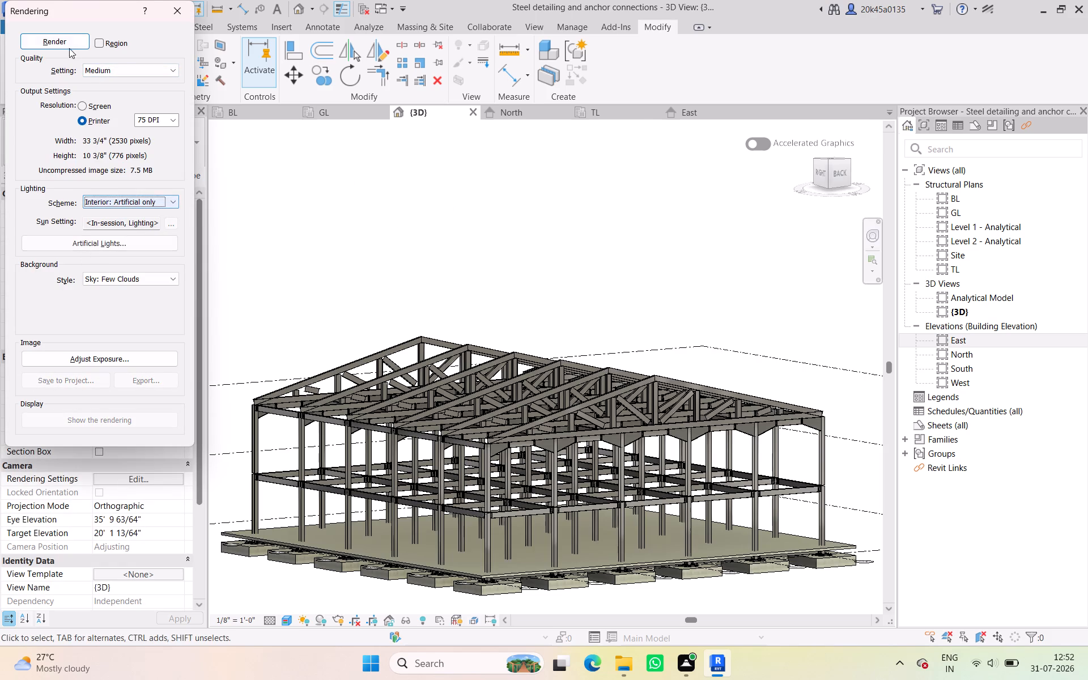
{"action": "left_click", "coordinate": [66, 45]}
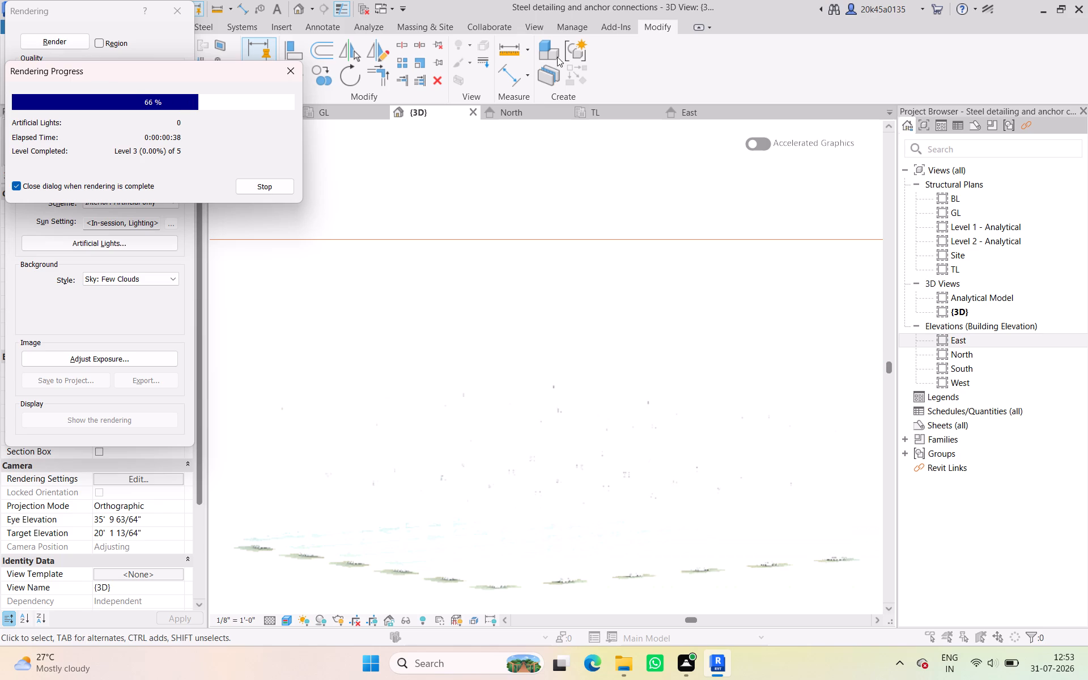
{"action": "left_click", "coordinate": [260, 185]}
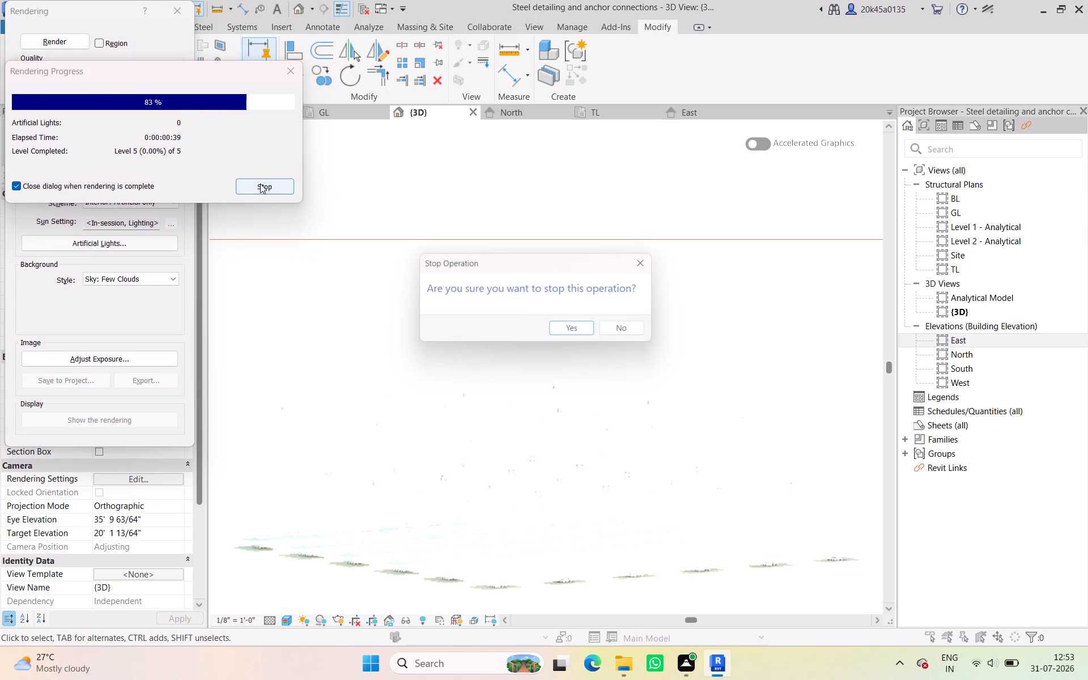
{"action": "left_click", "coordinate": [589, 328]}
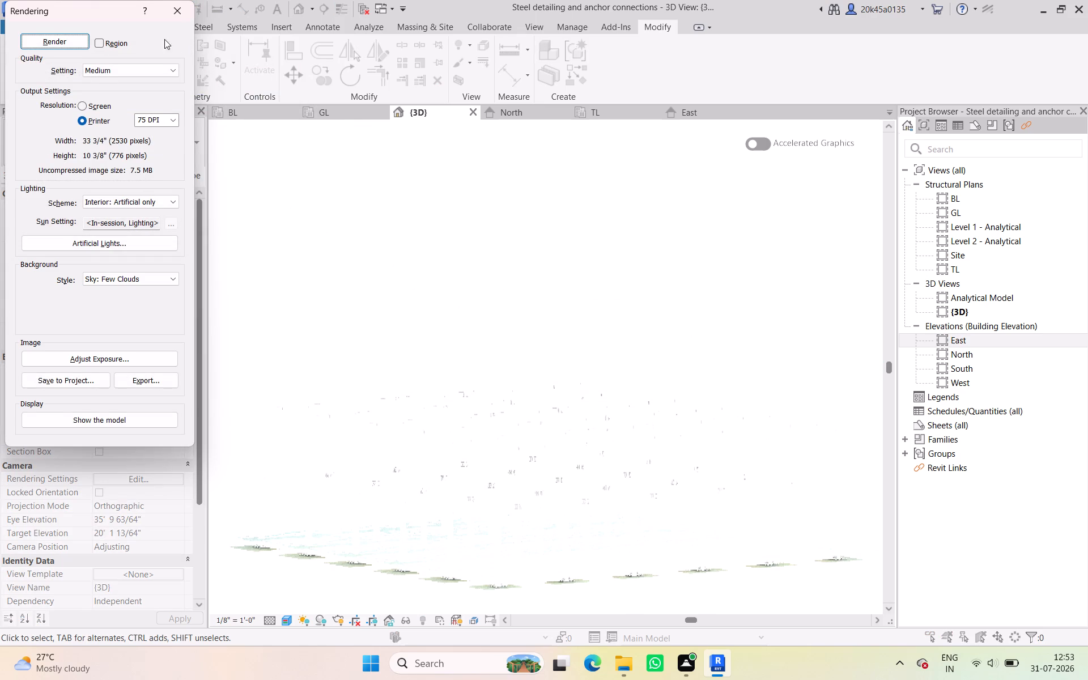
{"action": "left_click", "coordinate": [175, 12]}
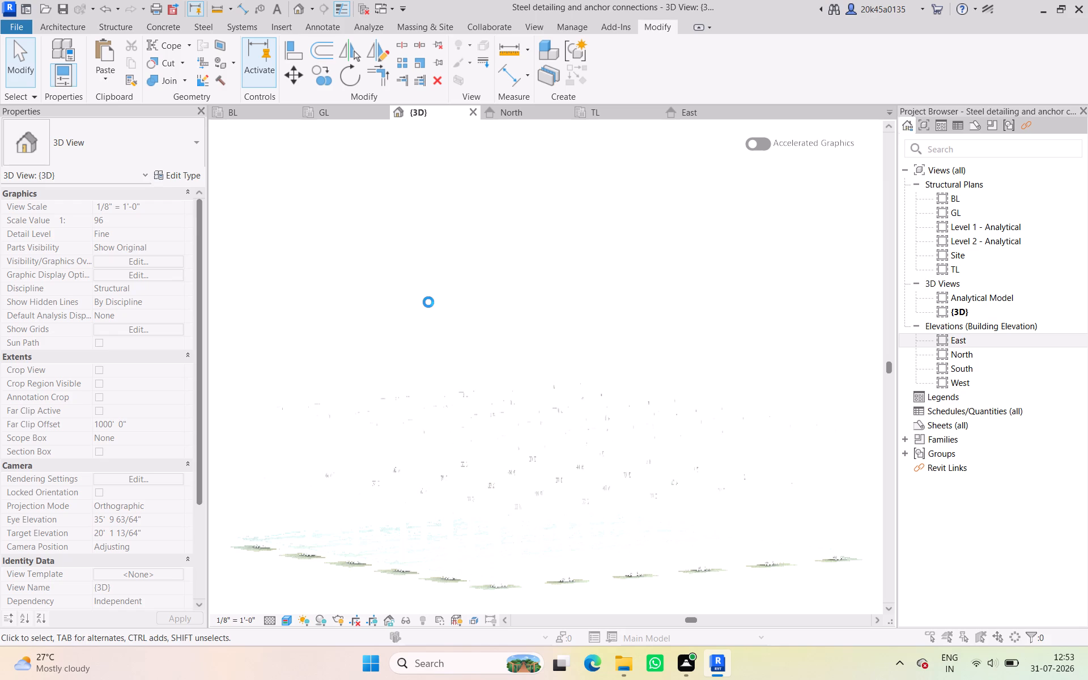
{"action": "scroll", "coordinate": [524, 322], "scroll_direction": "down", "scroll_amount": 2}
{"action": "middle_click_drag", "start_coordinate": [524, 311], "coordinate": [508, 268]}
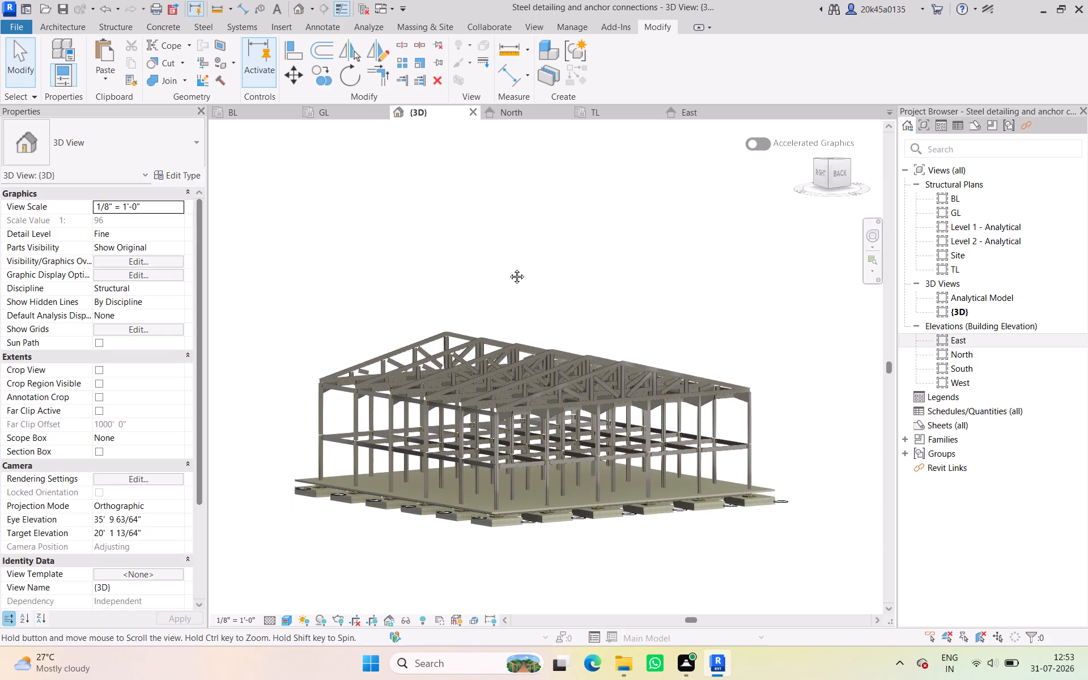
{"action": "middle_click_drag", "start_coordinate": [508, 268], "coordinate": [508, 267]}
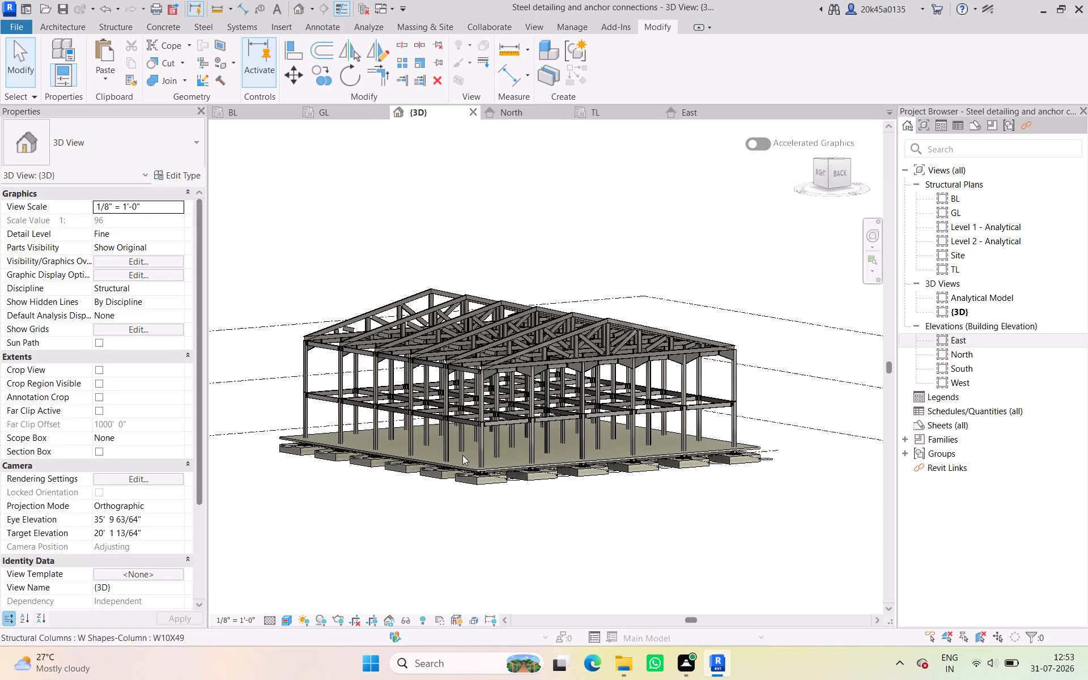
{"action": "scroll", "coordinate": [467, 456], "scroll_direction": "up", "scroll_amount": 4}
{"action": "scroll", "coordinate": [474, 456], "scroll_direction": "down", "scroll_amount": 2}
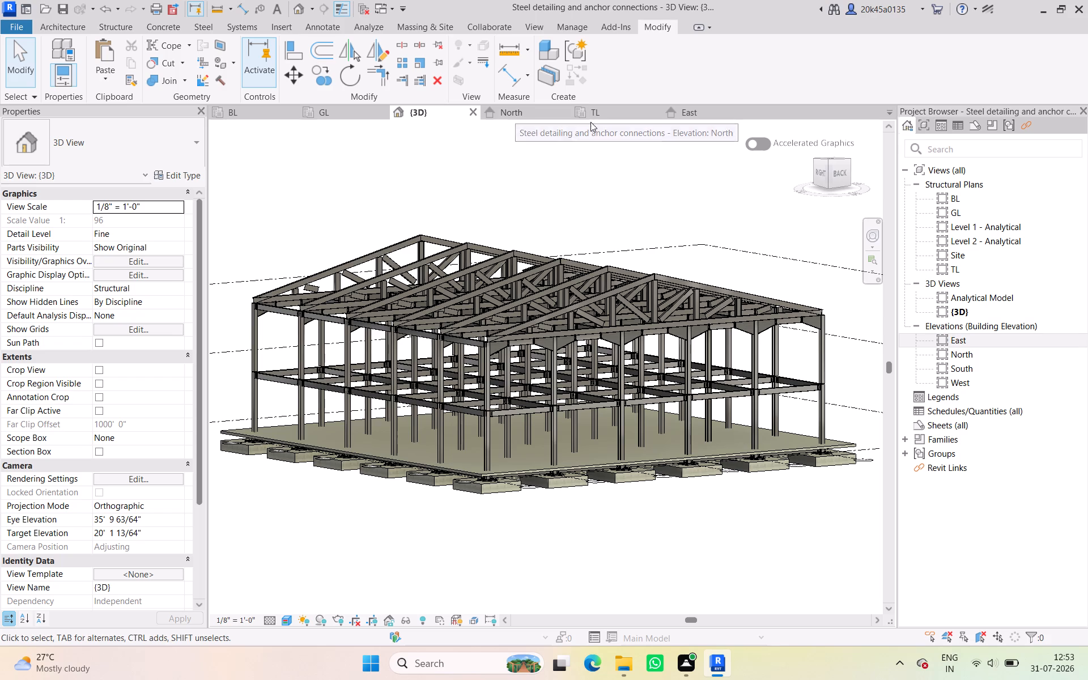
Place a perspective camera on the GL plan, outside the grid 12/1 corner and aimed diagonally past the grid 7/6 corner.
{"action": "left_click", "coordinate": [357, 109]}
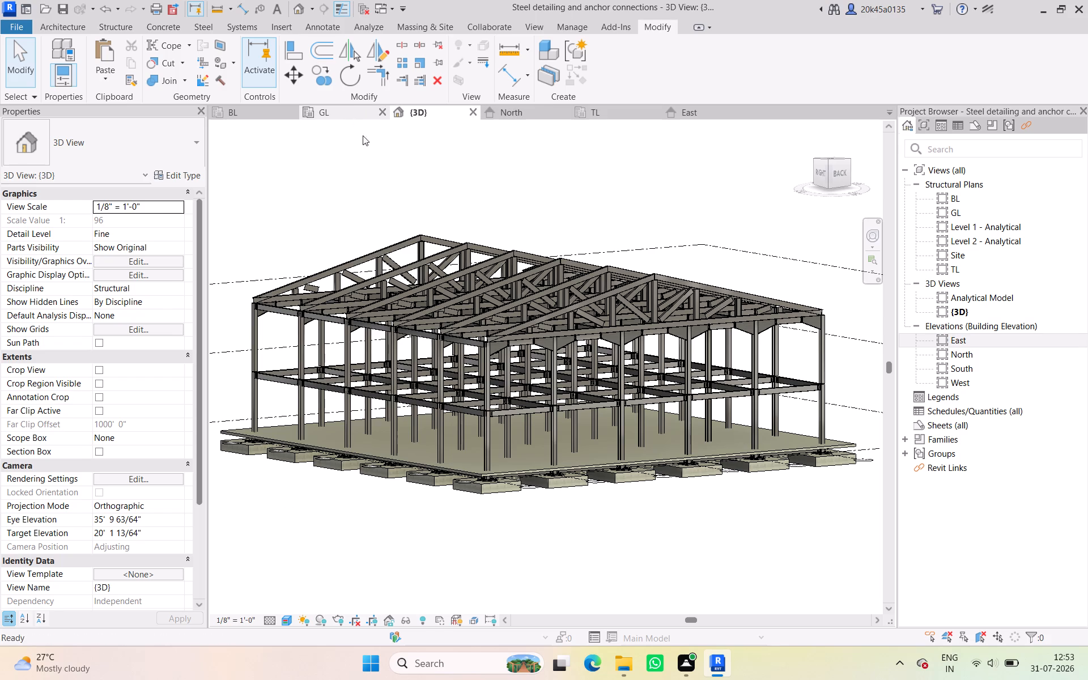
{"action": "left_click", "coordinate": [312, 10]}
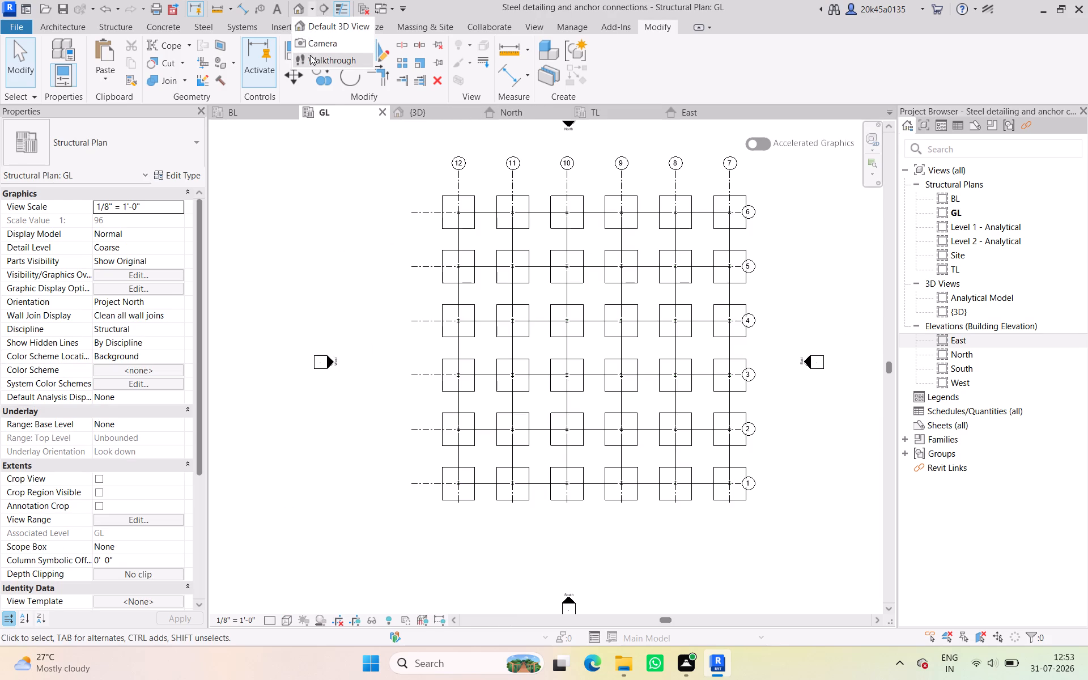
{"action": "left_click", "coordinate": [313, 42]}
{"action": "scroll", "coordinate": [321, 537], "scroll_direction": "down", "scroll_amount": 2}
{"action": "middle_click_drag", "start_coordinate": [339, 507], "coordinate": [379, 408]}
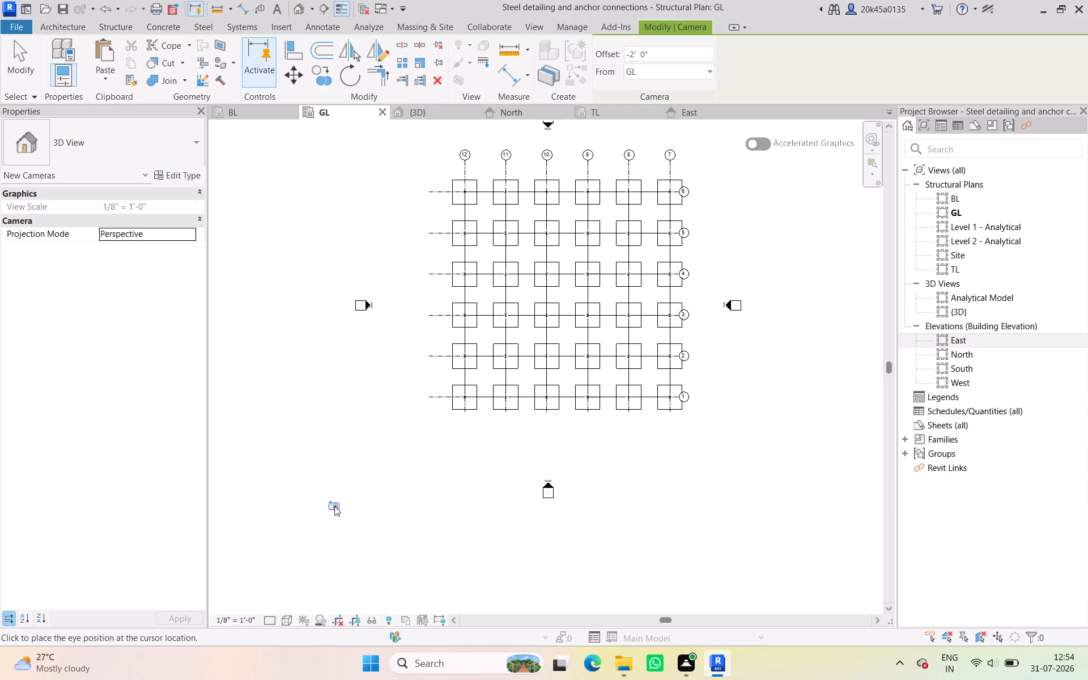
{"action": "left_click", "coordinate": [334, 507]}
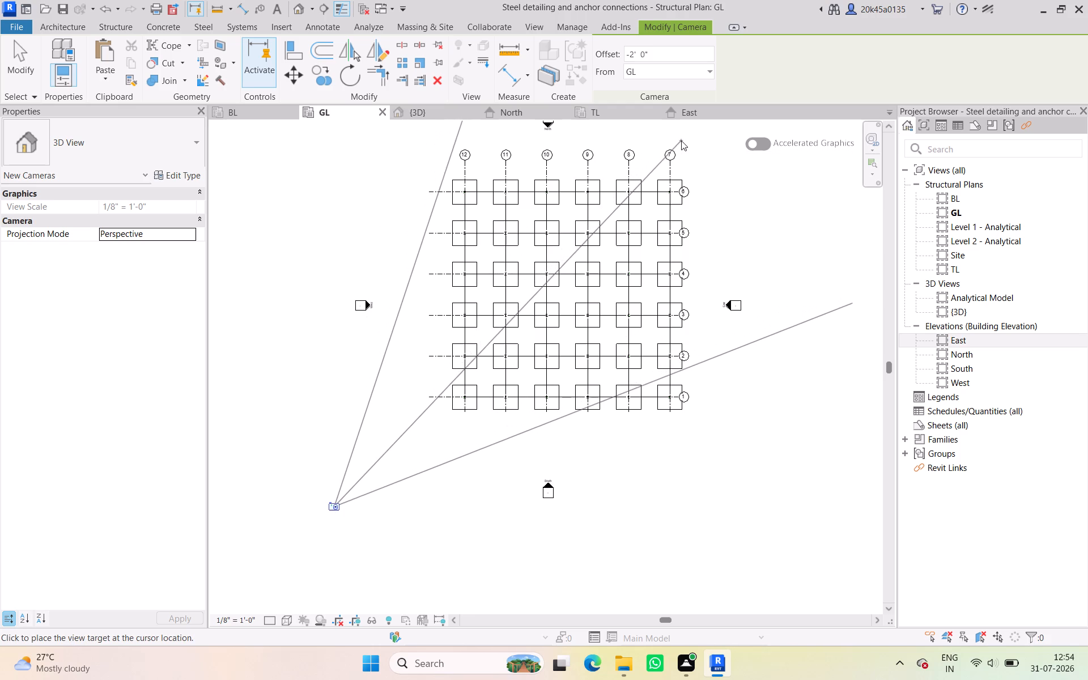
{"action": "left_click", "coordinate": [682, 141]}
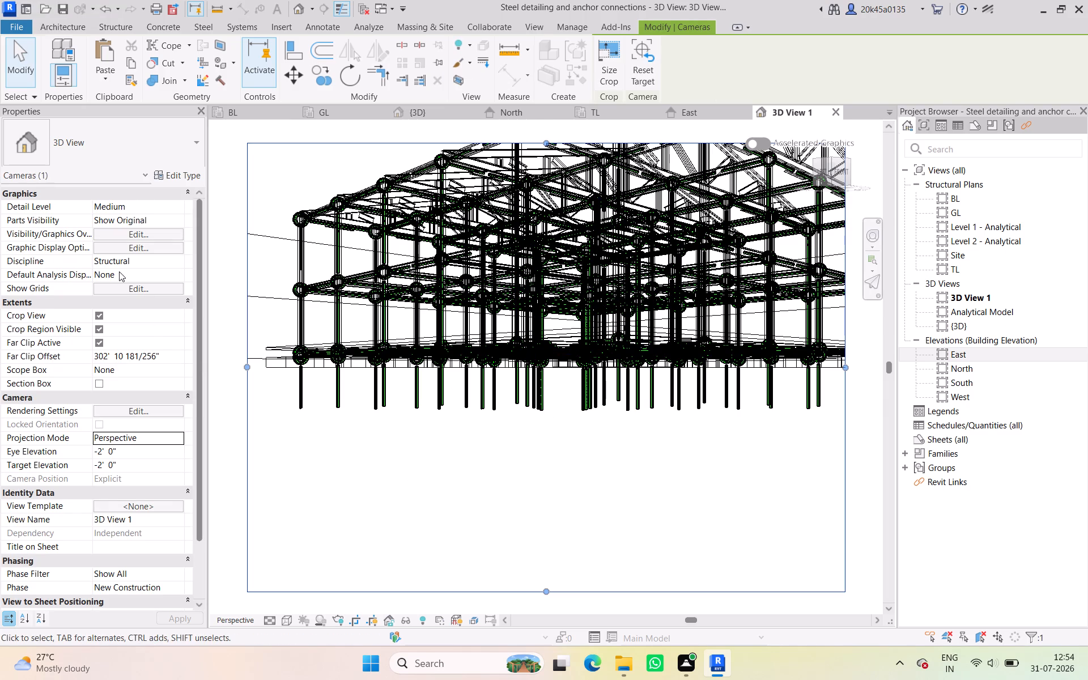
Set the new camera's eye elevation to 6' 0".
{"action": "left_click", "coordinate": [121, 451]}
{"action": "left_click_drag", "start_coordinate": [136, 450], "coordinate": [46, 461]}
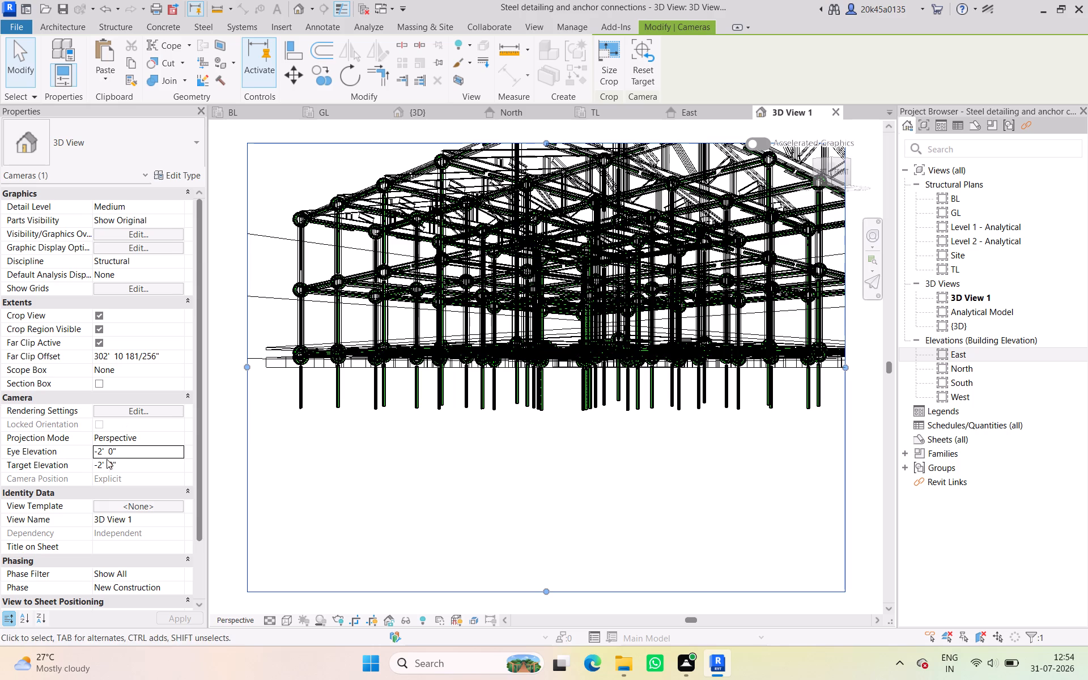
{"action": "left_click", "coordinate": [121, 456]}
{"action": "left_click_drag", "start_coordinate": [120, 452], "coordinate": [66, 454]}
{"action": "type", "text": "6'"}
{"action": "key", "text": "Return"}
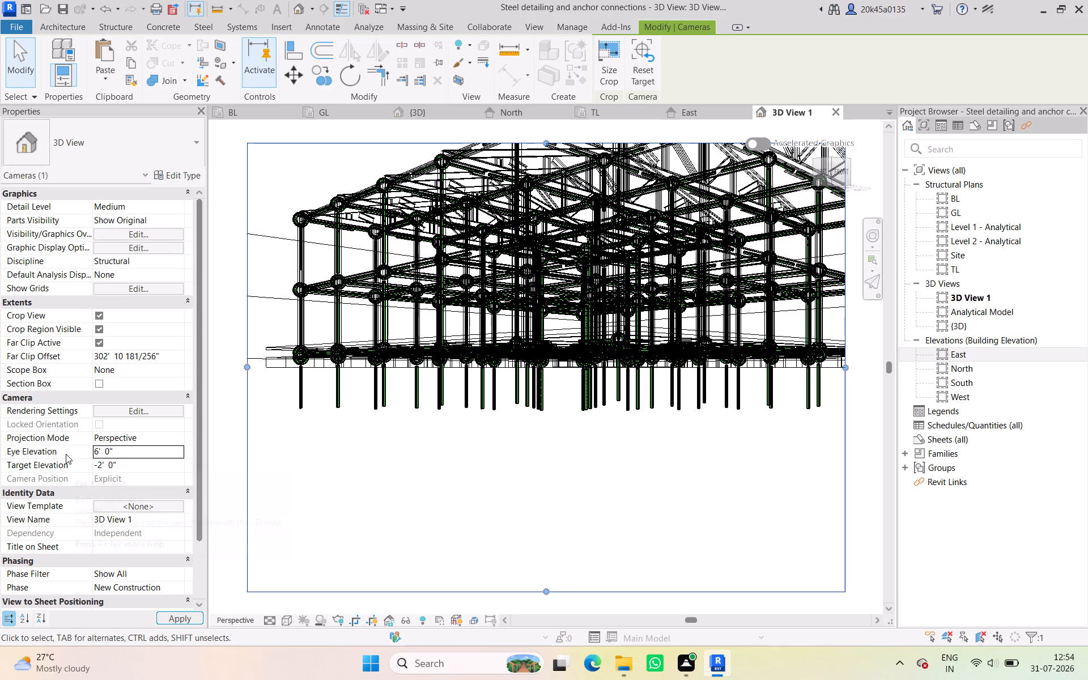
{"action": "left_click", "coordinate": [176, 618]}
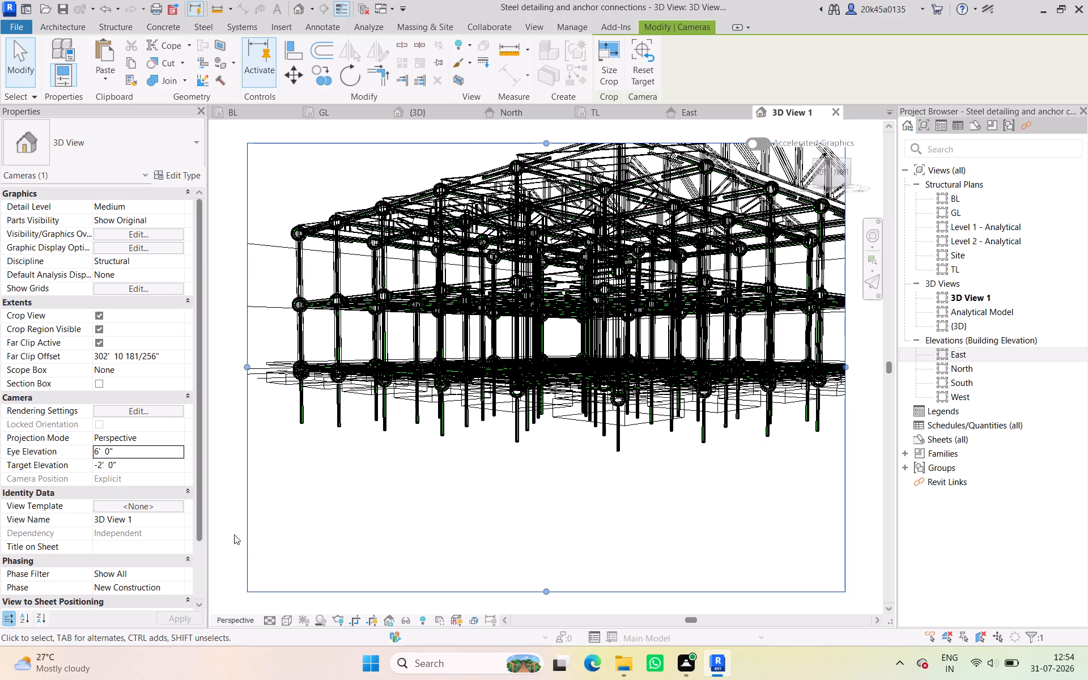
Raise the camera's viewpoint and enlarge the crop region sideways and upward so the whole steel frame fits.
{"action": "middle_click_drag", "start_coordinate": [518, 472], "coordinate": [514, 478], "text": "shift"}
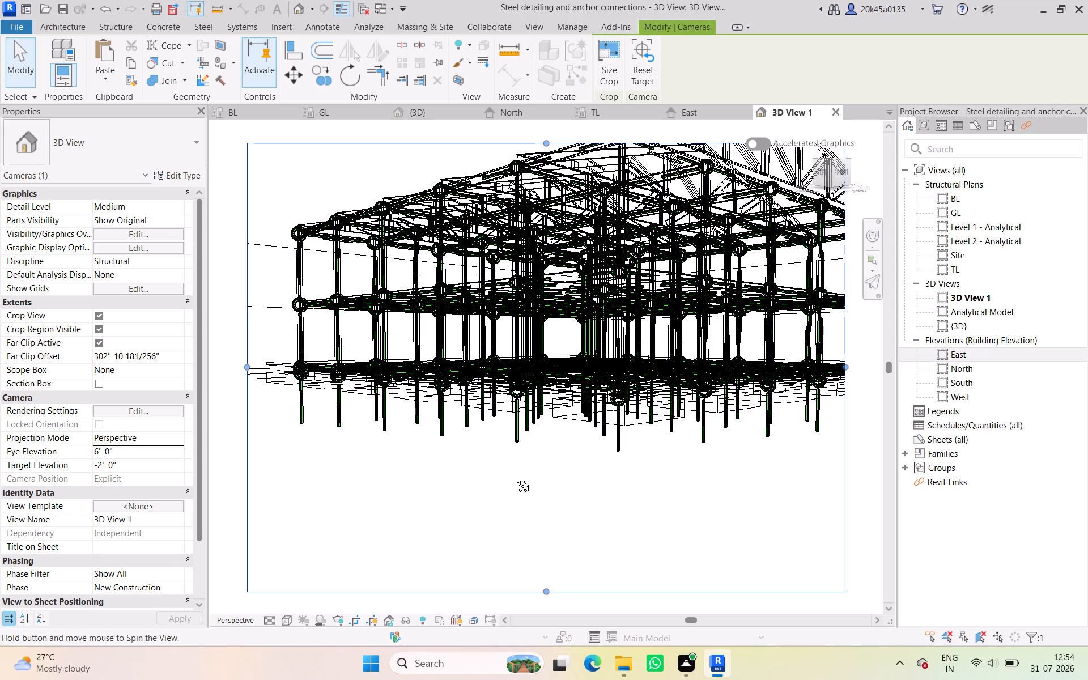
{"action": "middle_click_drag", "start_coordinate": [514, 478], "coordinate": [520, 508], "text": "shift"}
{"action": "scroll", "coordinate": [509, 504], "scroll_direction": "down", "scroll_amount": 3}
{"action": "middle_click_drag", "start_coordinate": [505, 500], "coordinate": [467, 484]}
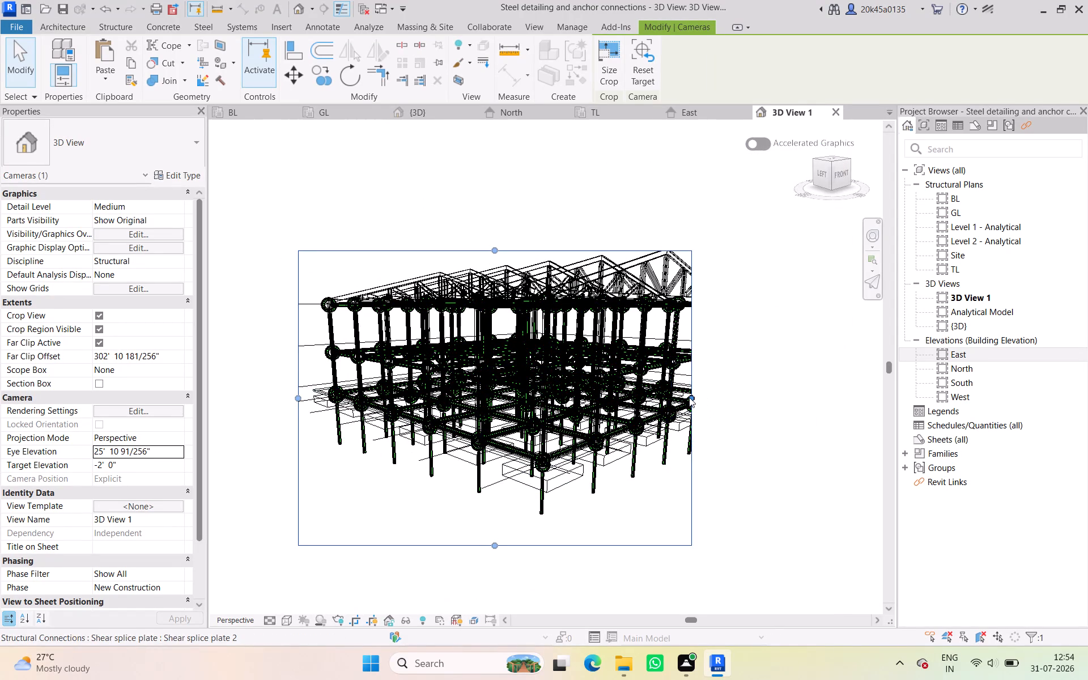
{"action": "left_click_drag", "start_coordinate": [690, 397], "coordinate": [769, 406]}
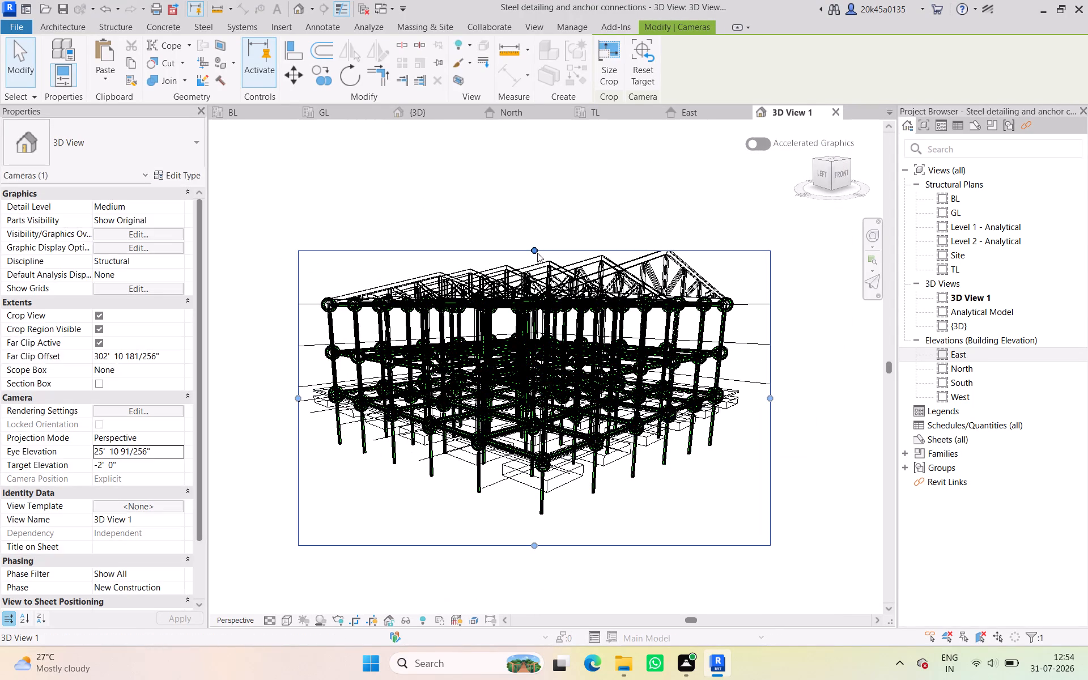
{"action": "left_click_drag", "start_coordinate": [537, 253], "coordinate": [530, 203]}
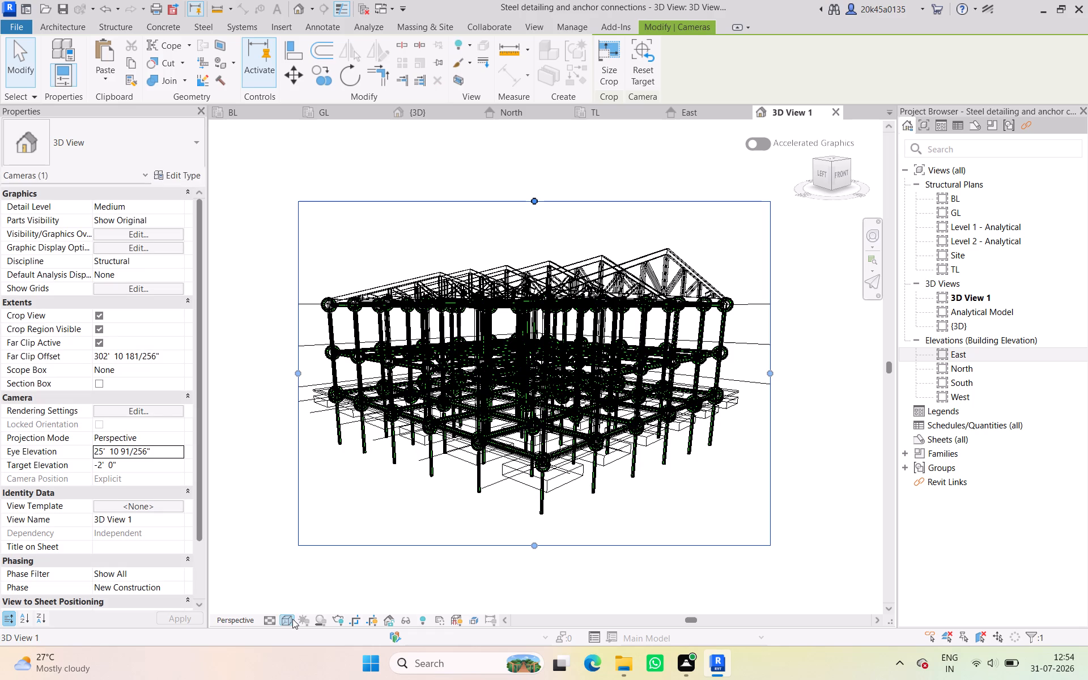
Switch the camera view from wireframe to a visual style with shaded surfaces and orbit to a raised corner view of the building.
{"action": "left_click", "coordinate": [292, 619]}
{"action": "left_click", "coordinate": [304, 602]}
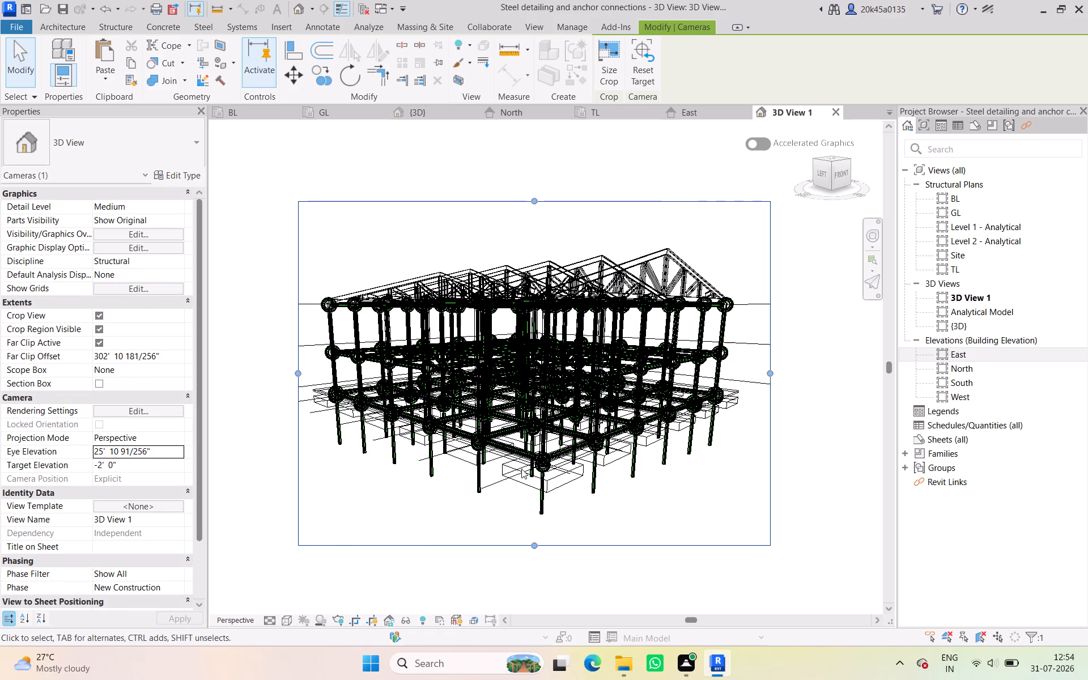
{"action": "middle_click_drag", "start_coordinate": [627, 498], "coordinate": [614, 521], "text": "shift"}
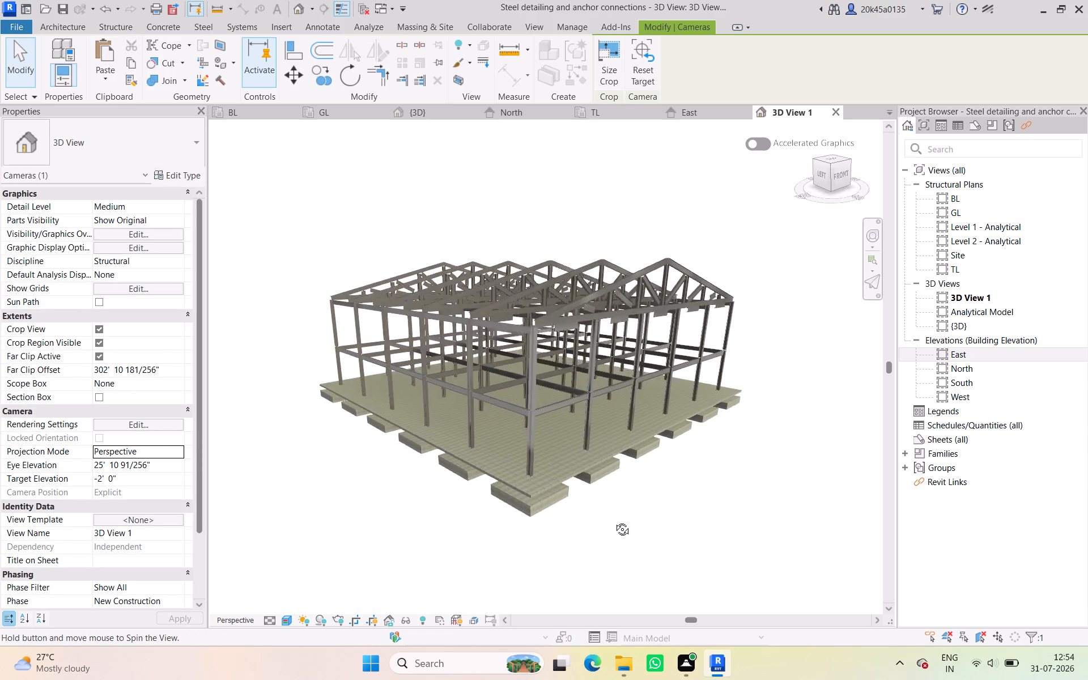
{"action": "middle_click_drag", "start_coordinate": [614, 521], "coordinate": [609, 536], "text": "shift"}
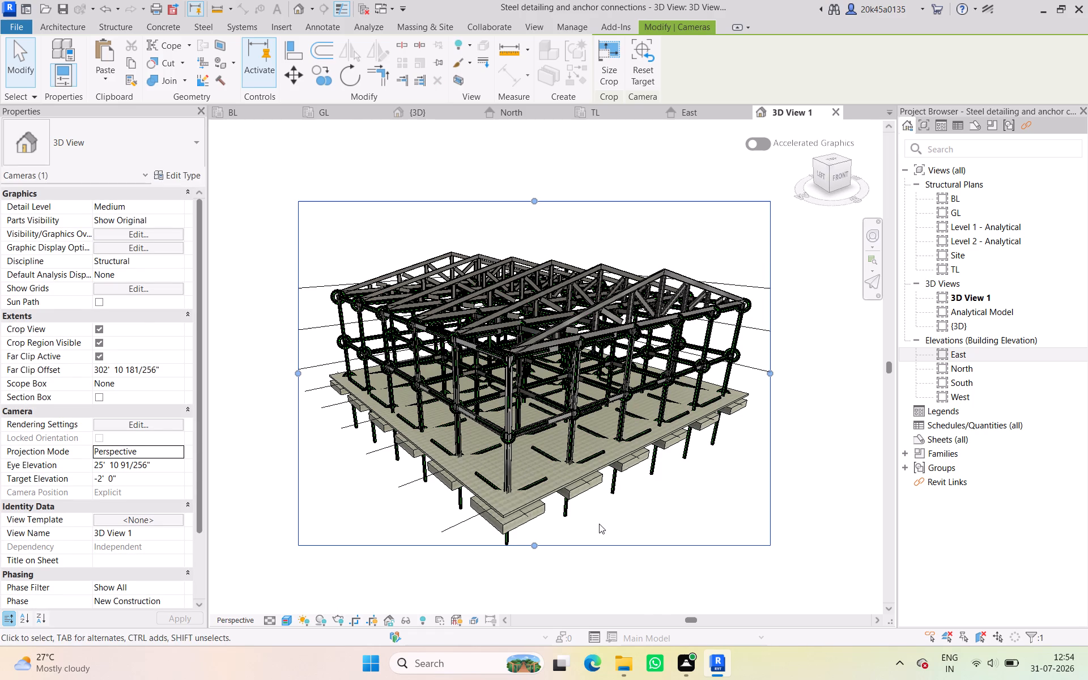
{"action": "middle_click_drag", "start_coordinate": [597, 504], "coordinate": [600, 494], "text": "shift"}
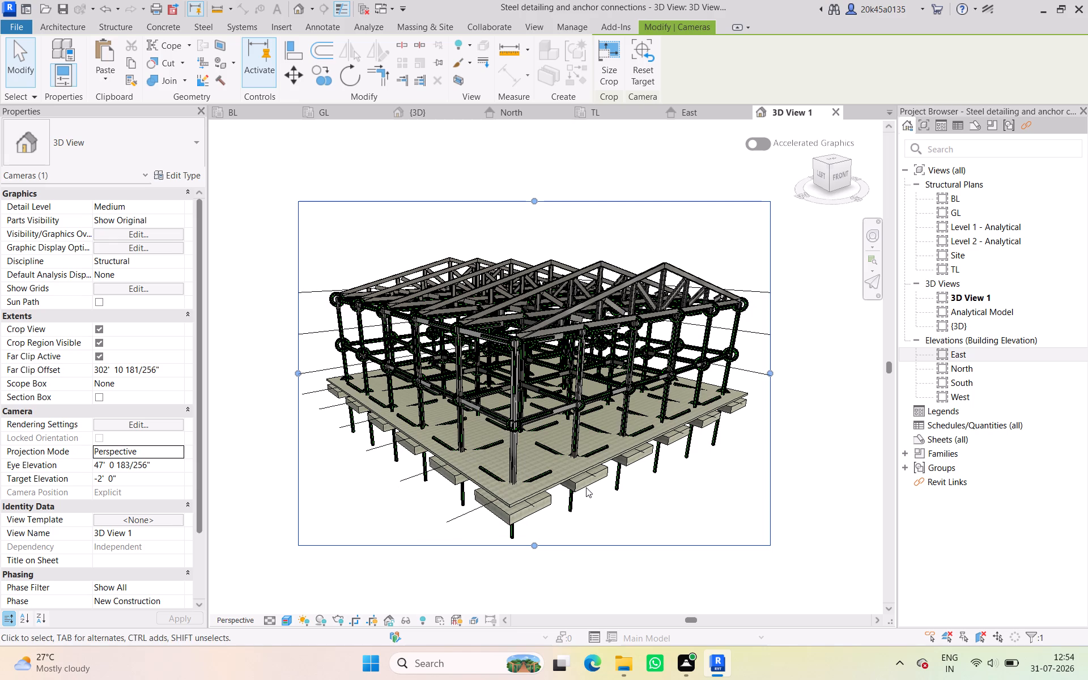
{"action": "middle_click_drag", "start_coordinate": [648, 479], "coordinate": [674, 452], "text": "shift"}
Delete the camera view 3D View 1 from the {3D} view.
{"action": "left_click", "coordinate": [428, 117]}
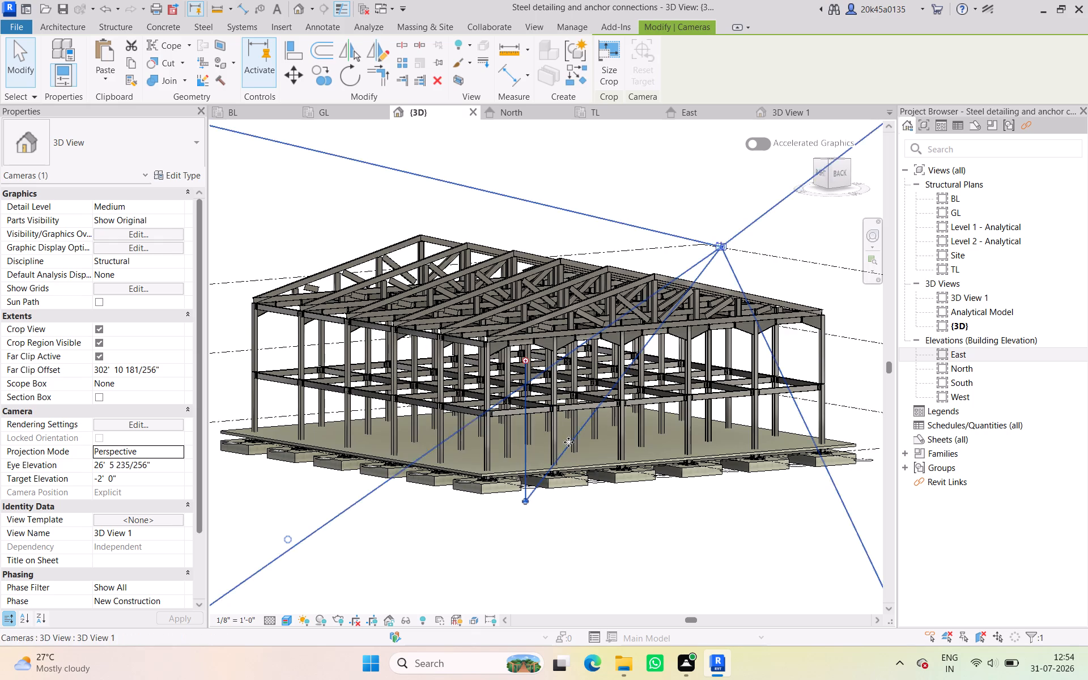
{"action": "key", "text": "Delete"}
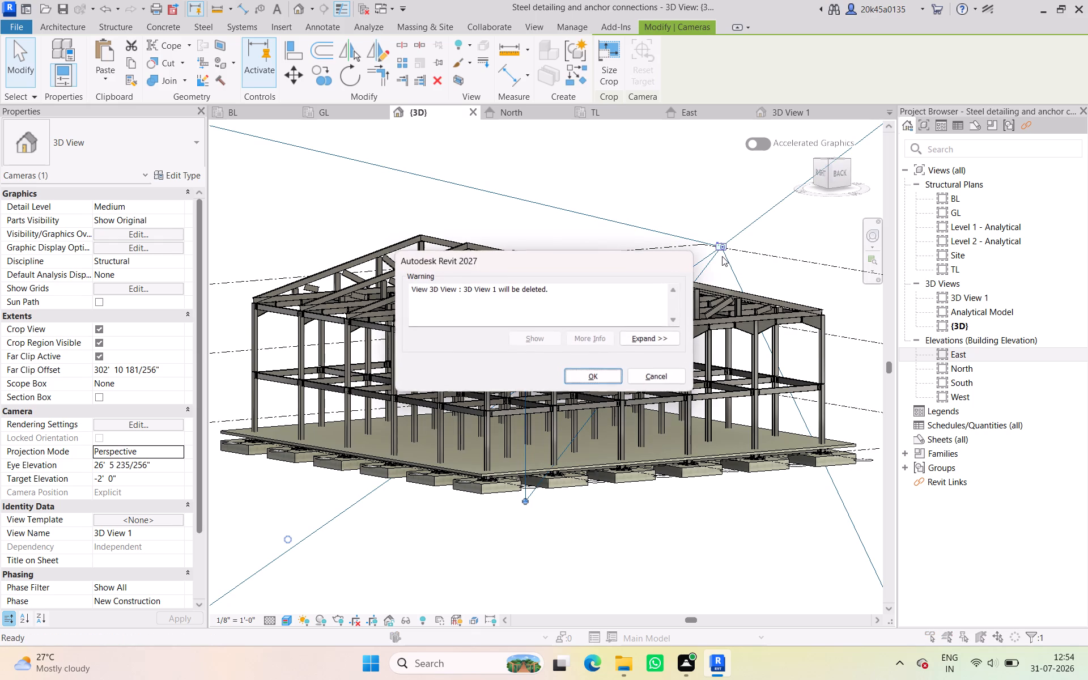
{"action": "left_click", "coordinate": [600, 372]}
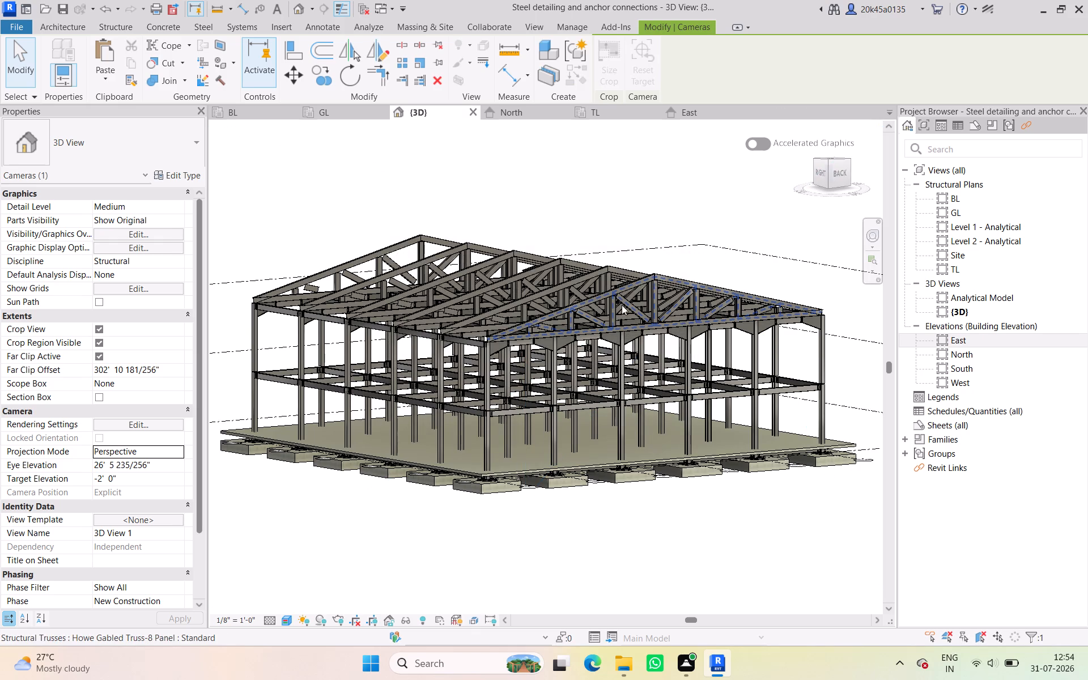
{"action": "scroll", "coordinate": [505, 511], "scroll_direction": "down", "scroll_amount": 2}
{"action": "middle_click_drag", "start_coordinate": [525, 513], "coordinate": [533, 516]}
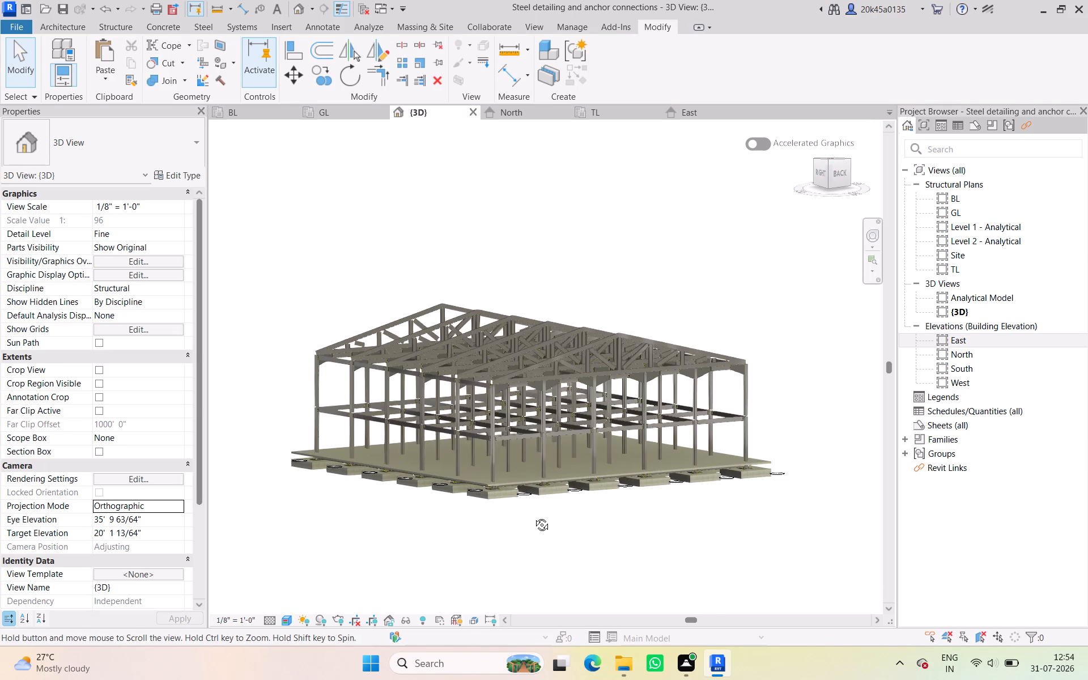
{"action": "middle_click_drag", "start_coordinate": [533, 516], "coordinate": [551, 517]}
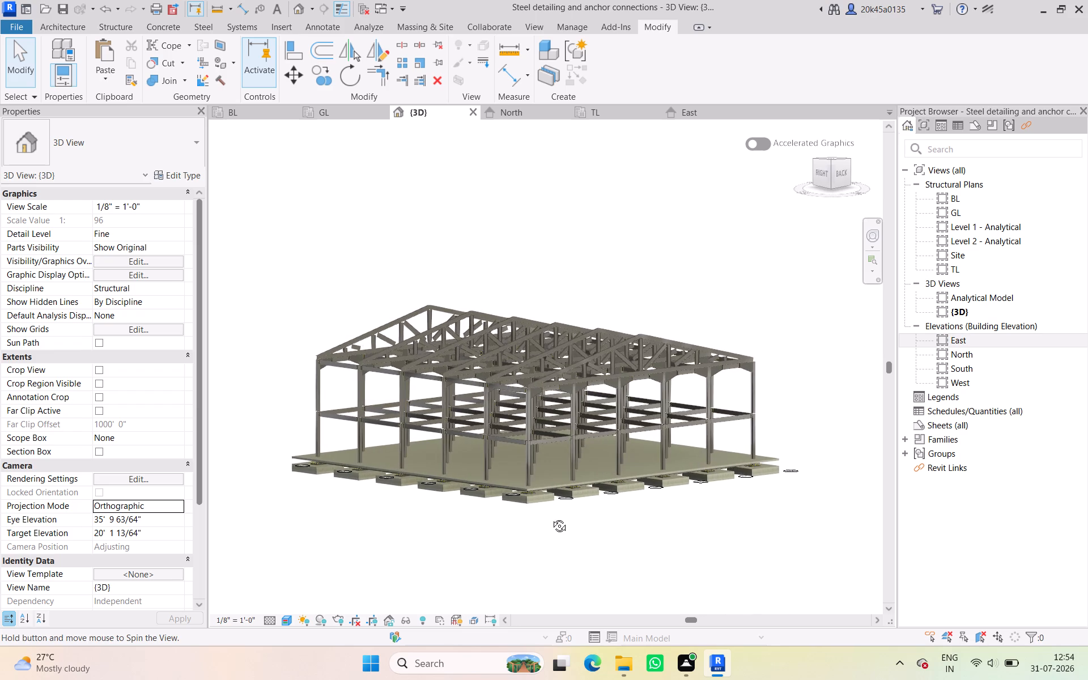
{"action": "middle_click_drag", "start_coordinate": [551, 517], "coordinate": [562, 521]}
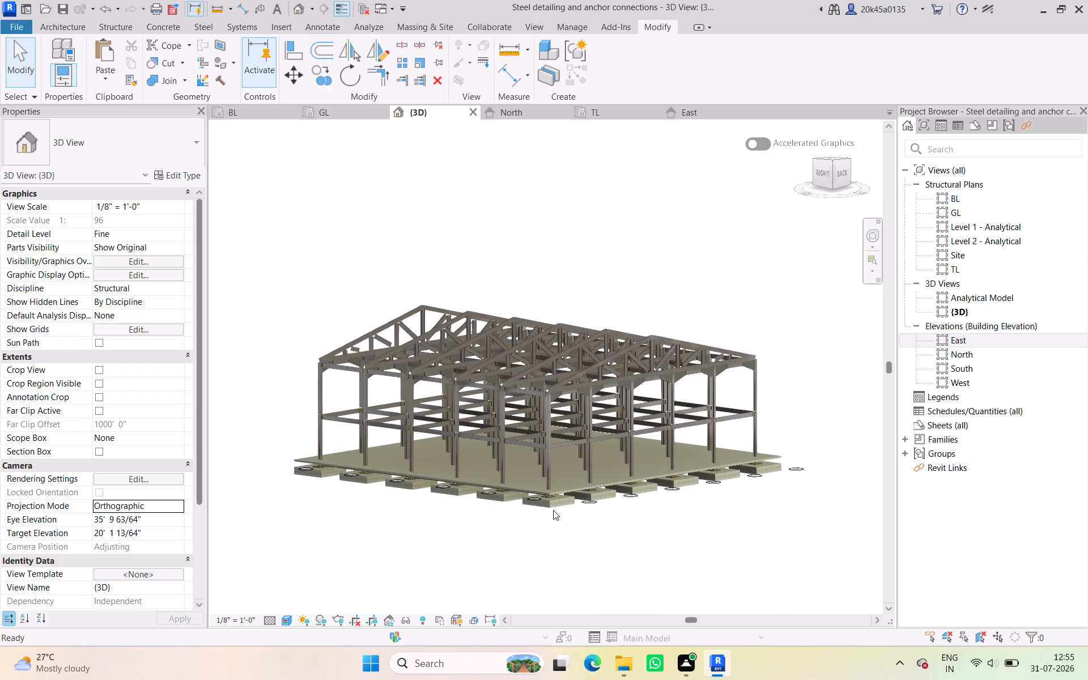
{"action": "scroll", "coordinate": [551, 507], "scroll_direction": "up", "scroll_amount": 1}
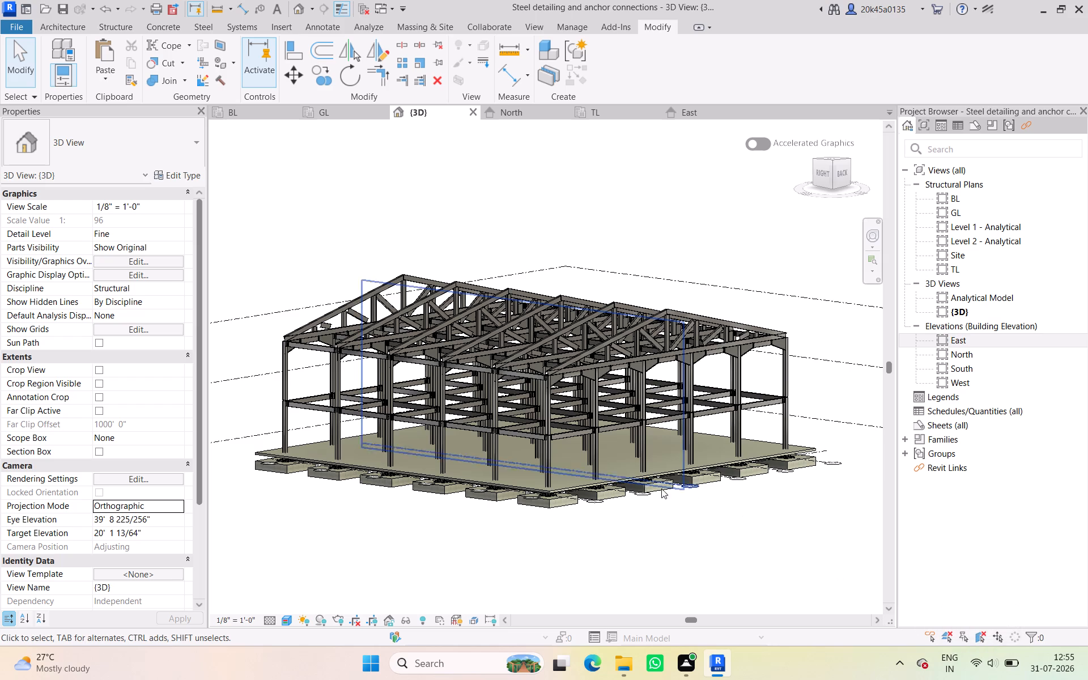
Save the project.
{"action": "key", "text": "ctrl+s"}
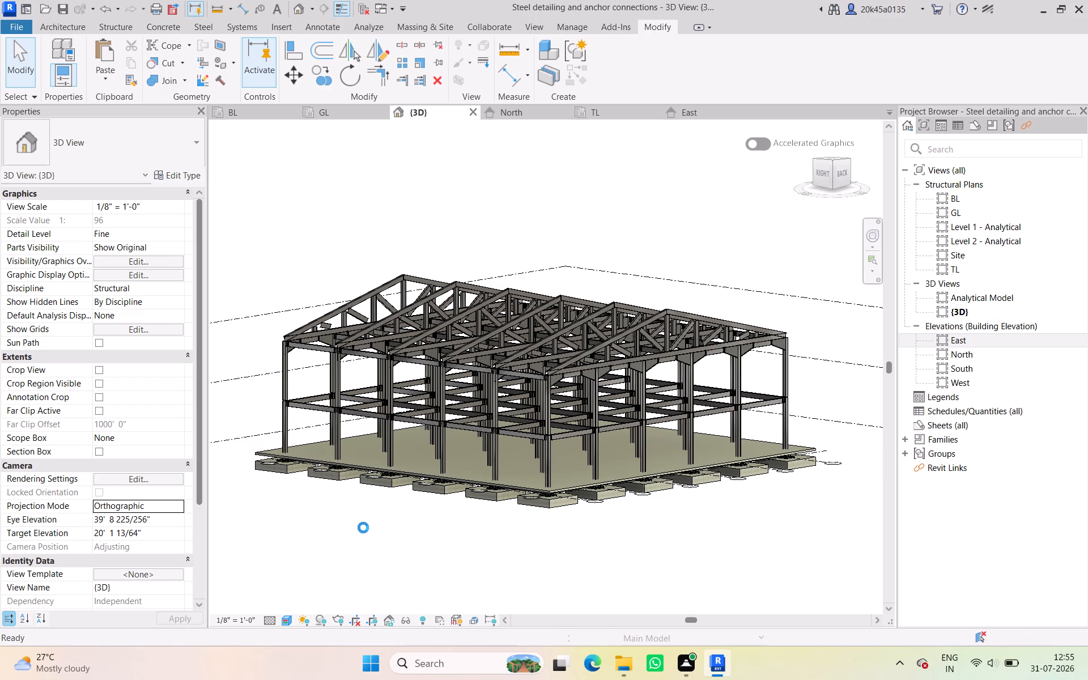
Render the {3D} view at 150 DPI printer resolution with the Exterior: Sun only lighting scheme, letting the rendering run to completion.
{"action": "type", "text": "rr"}
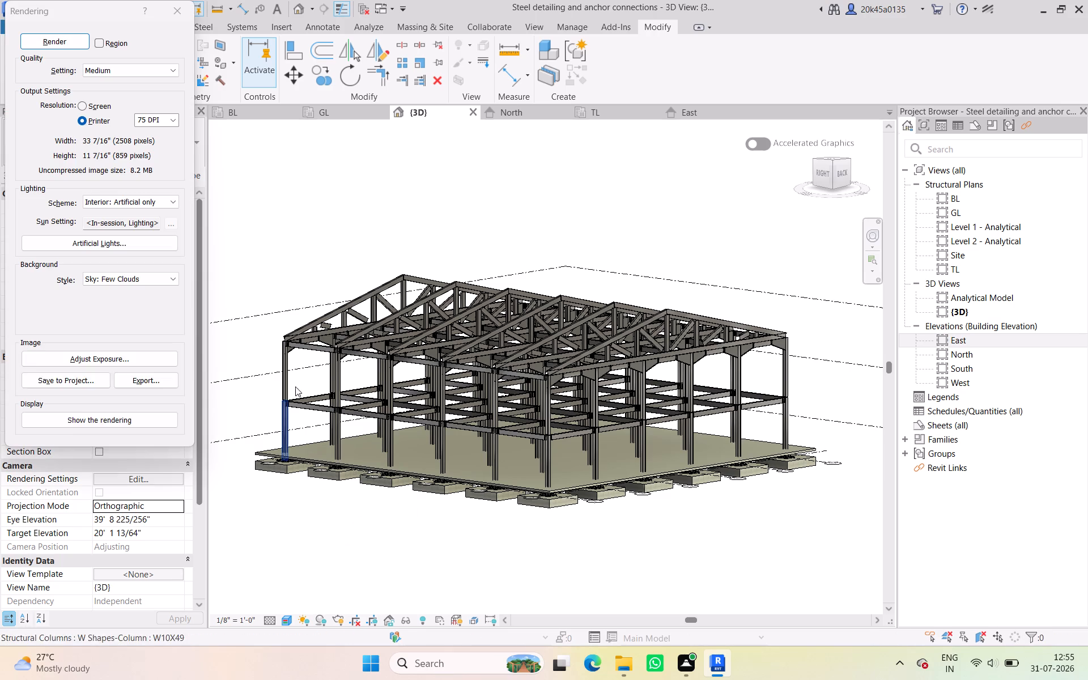
{"action": "left_click", "coordinate": [154, 118]}
{"action": "left_click", "coordinate": [172, 115]}
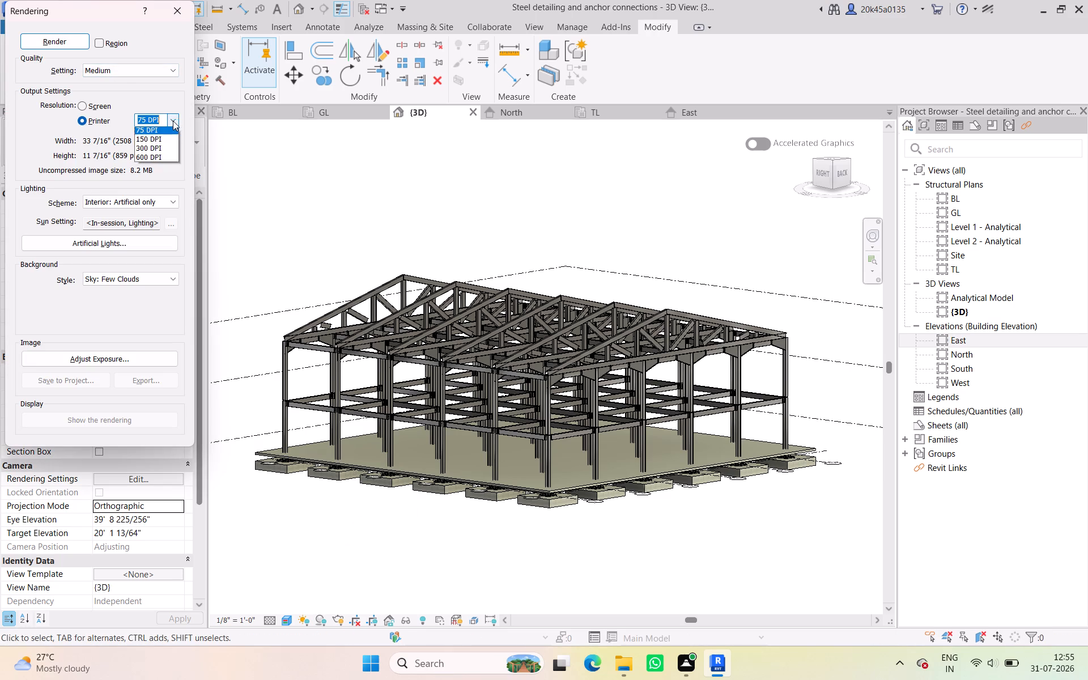
{"action": "left_click", "coordinate": [156, 142]}
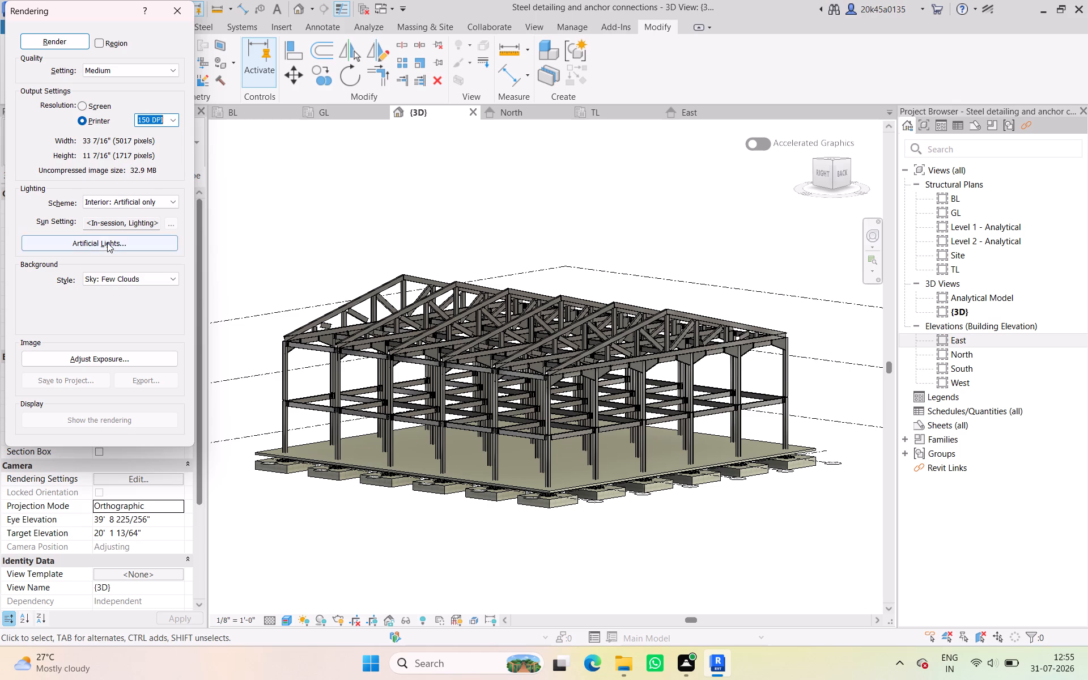
{"action": "left_click", "coordinate": [131, 200]}
{"action": "left_click", "coordinate": [120, 217]}
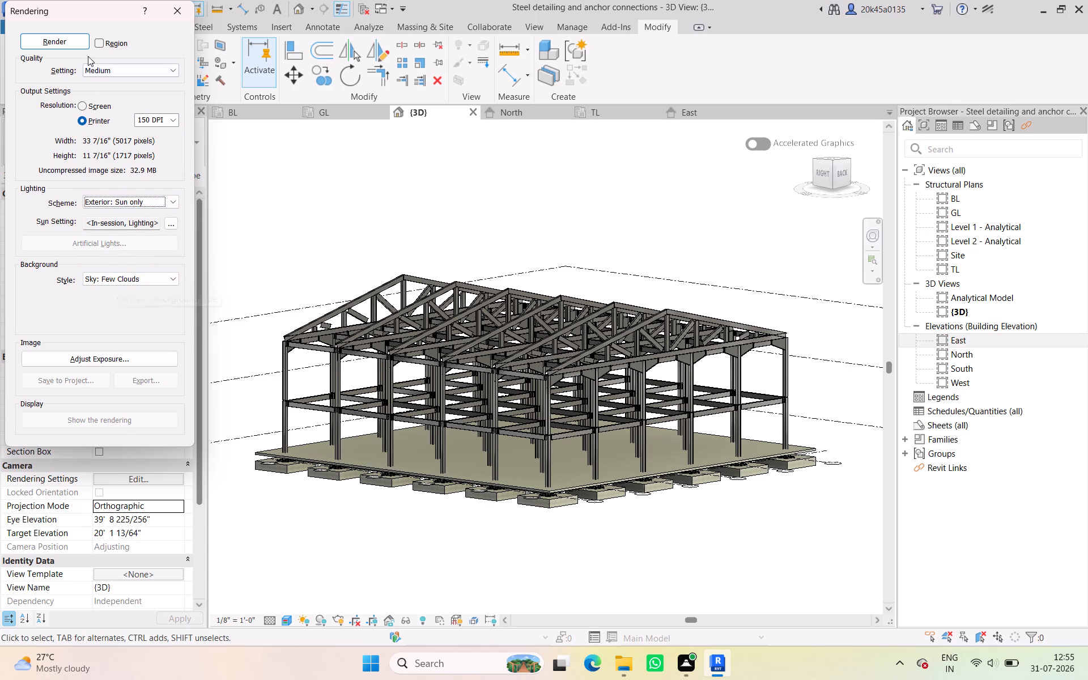
{"action": "left_click", "coordinate": [65, 43]}
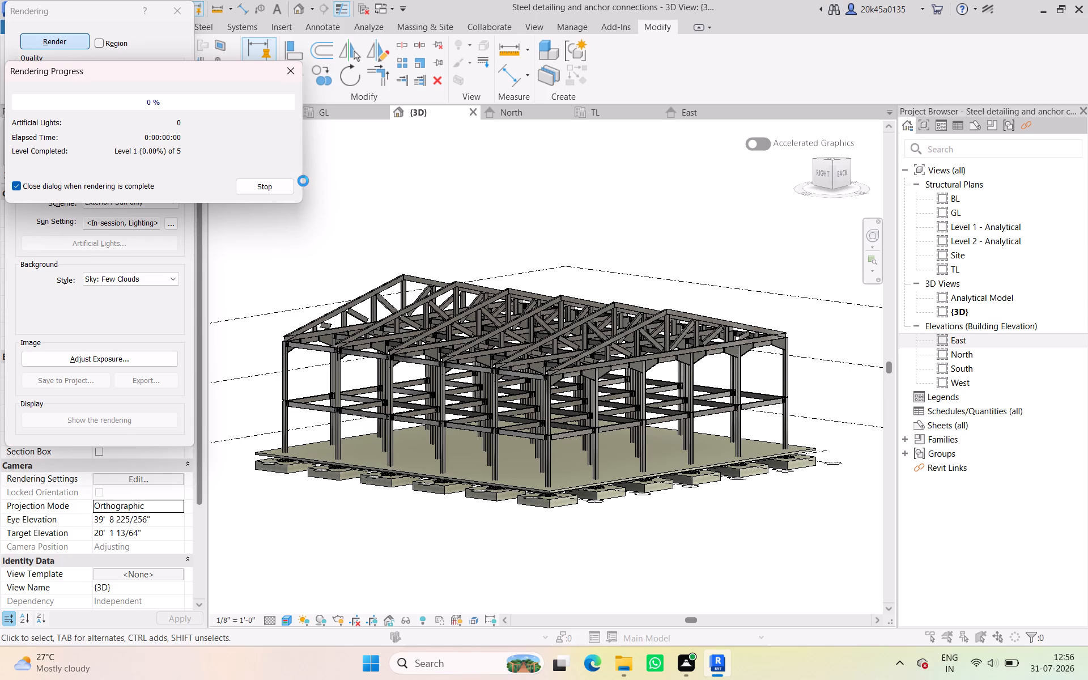
{"action": "key", "text": "Escape"}
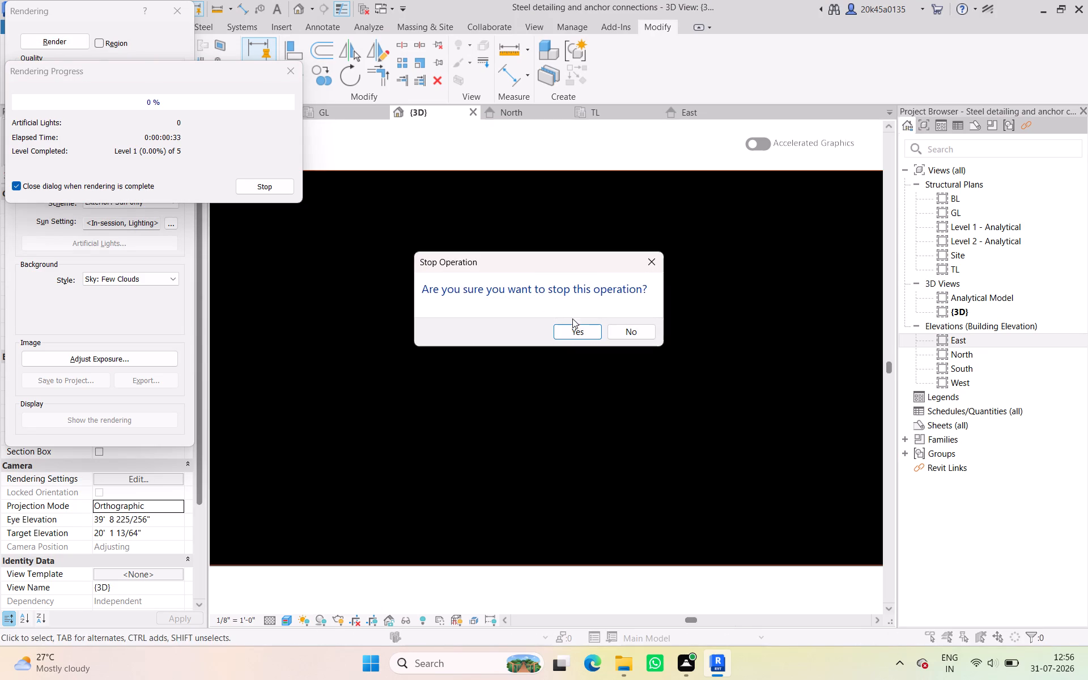
{"action": "left_click", "coordinate": [622, 331]}
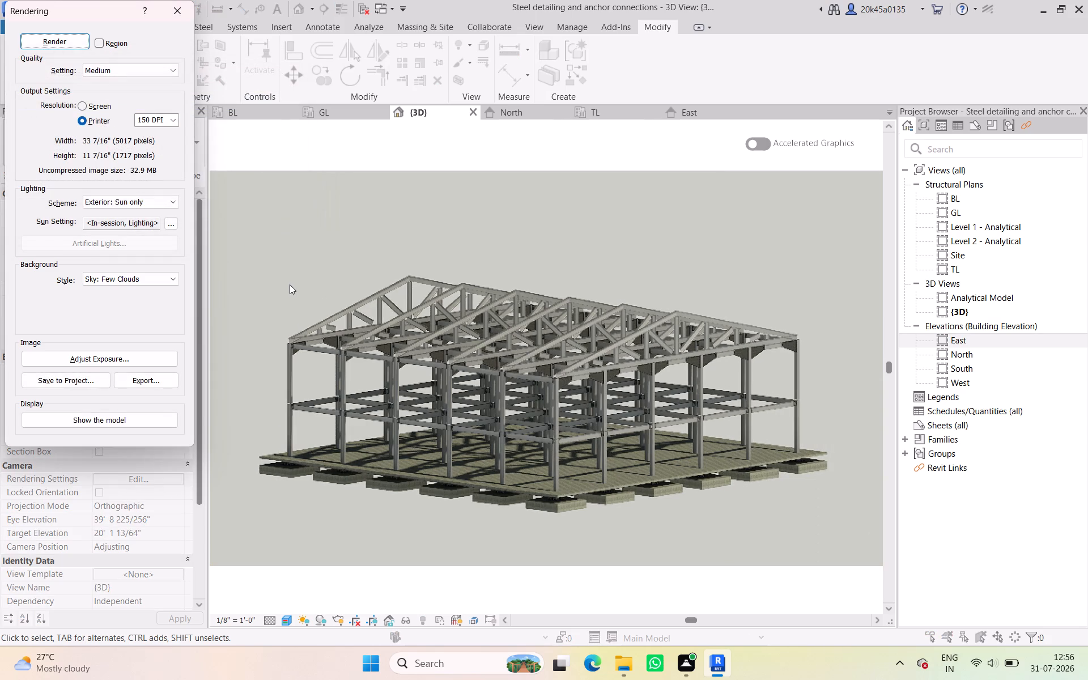
Save the rendered image into the project under its default name.
{"action": "left_click", "coordinate": [71, 381]}
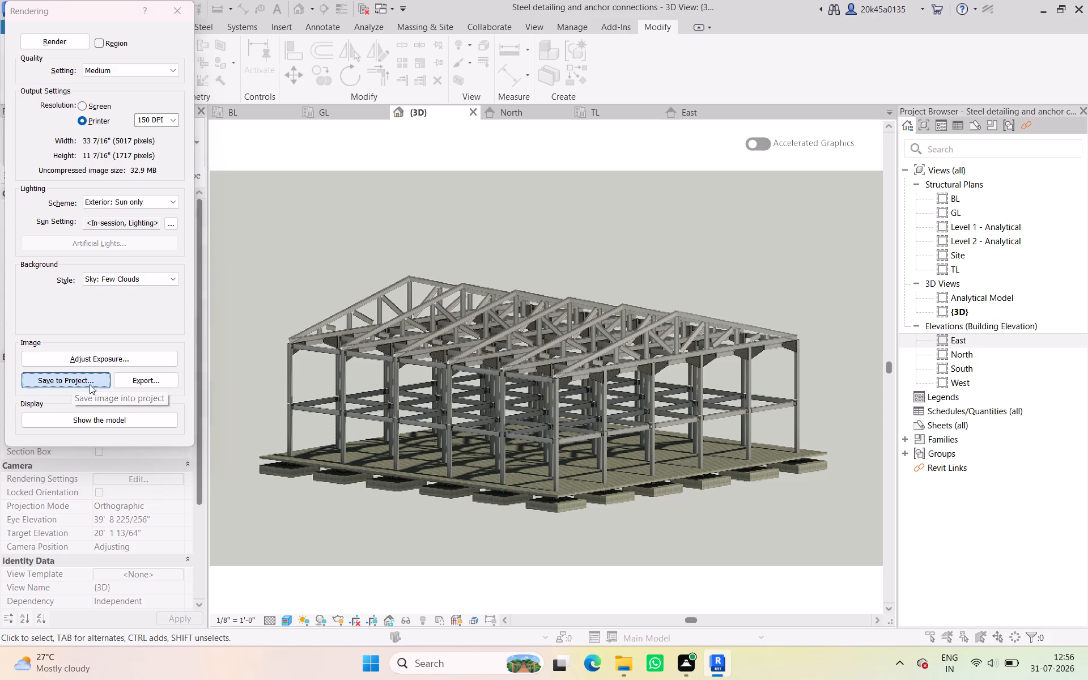
{"action": "left_click", "coordinate": [562, 351]}
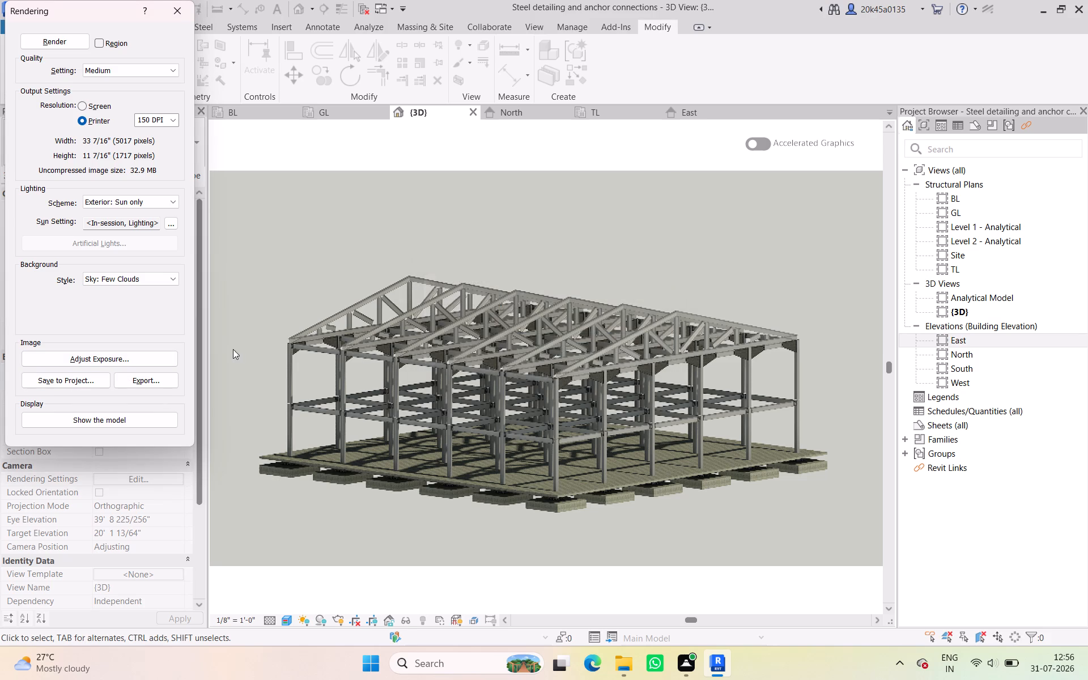
Start exporting the rendering and create a folder named "steel detailing and anchor connections" inside the Steel structures folder.
{"action": "left_click", "coordinate": [133, 380]}
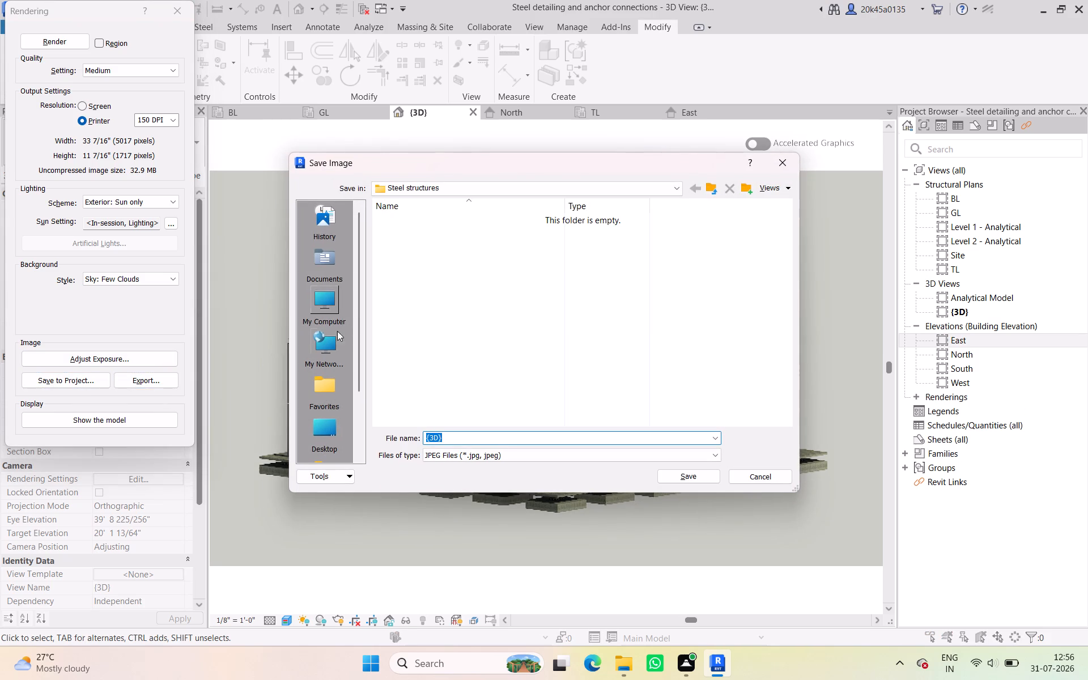
{"action": "left_click", "coordinate": [505, 274]}
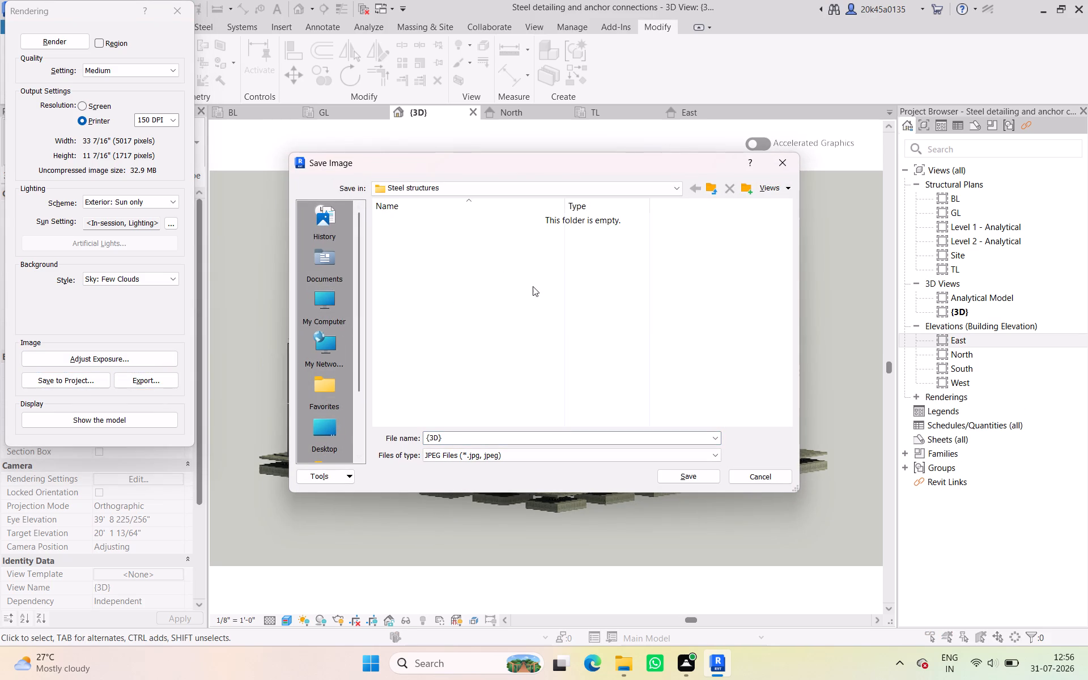
{"action": "left_click", "coordinate": [707, 185]}
{"action": "double_click", "coordinate": [428, 215]}
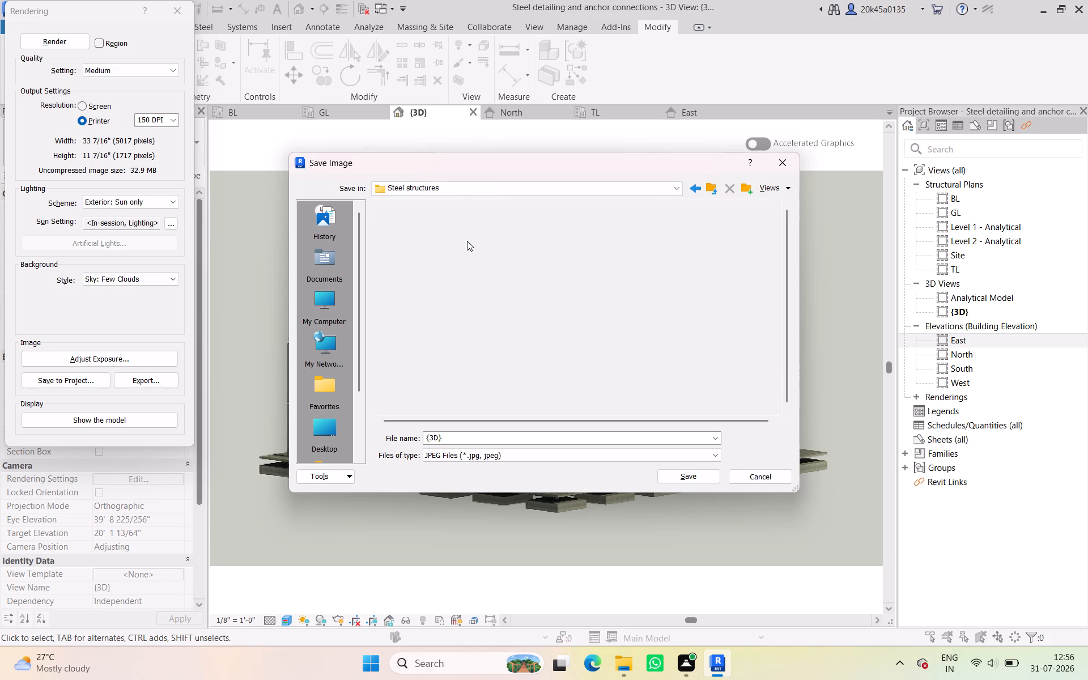
{"action": "right_click", "coordinate": [467, 299]}
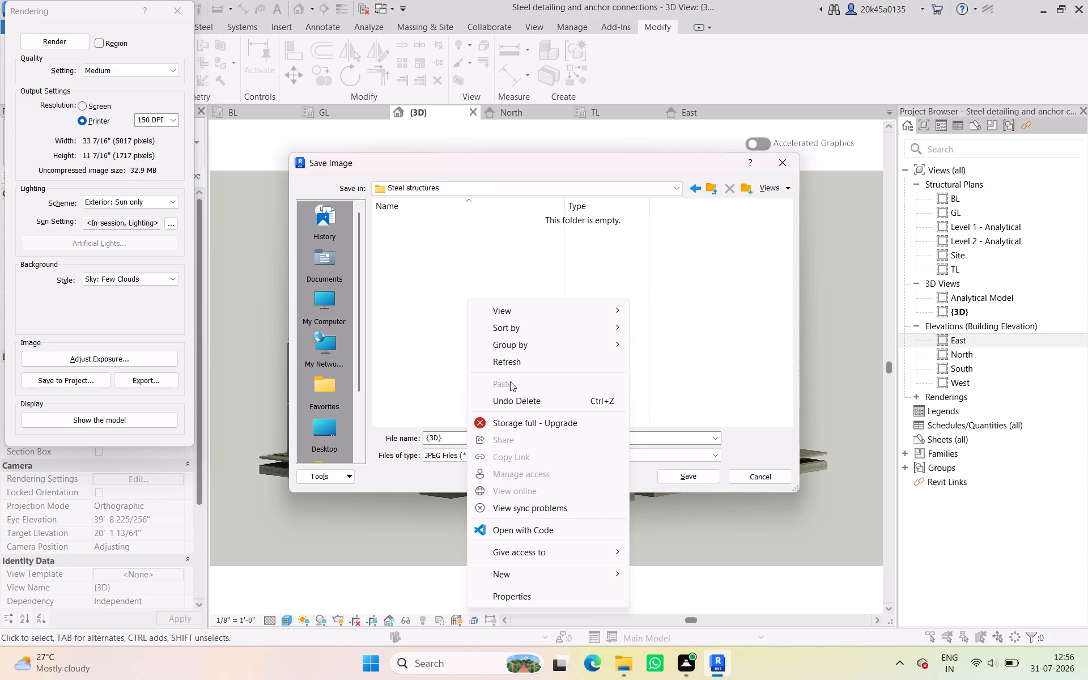
{"action": "left_click", "coordinate": [747, 190]}
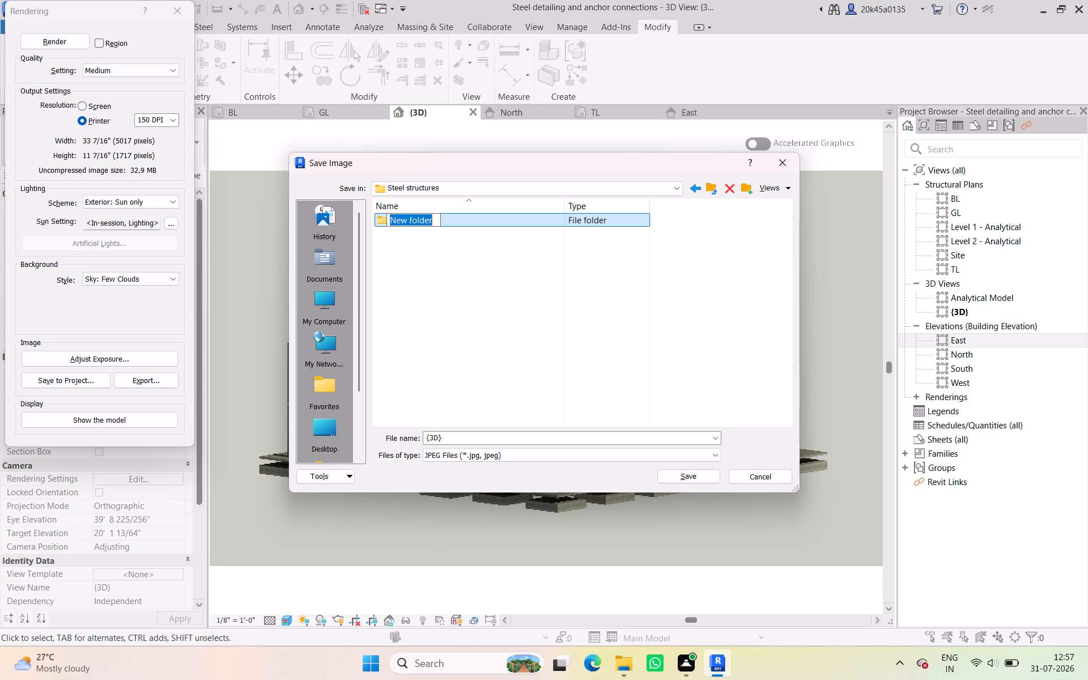
{"action": "type", "text": "steel detailing and anchor"}
{"action": "key", "text": "space"}
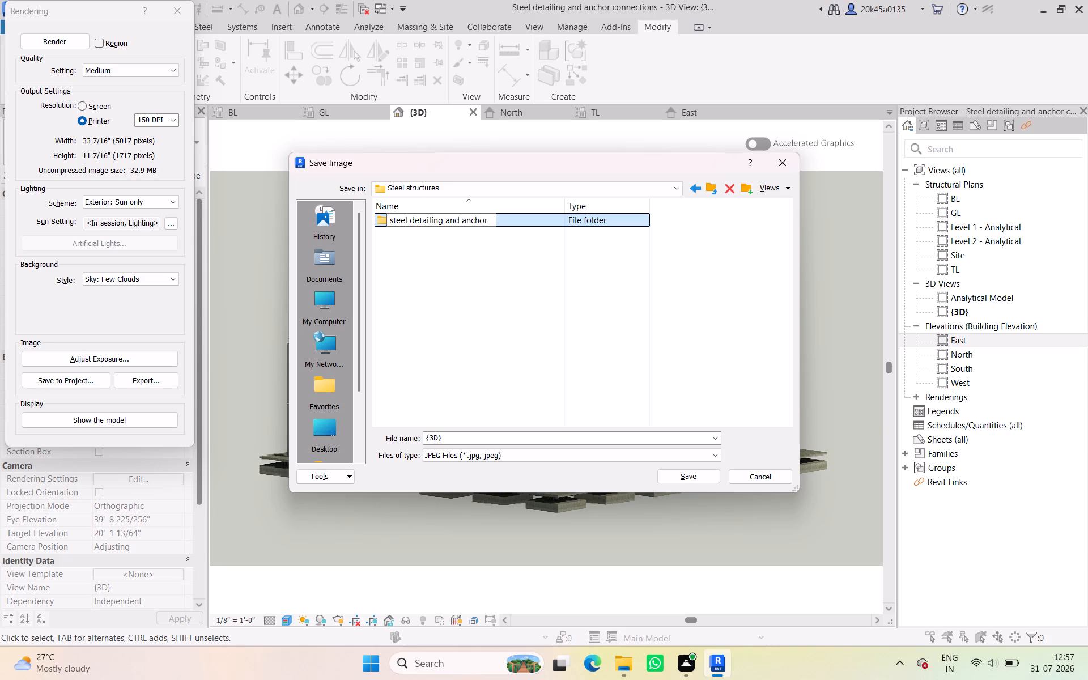
{"action": "key", "text": "c"}
{"action": "type", "text": "onnecto"}
{"action": "key", "text": "BackSpace"}
{"action": "key", "text": "BackSpace"}
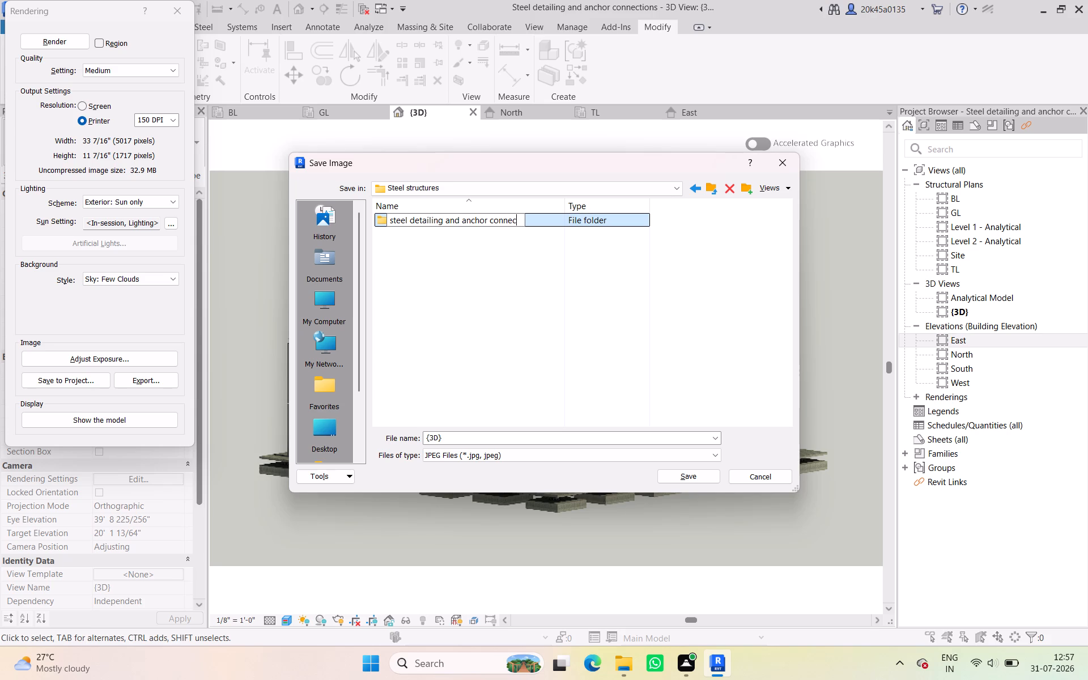
{"action": "type", "text": "tions"}
{"action": "key", "text": "Return"}
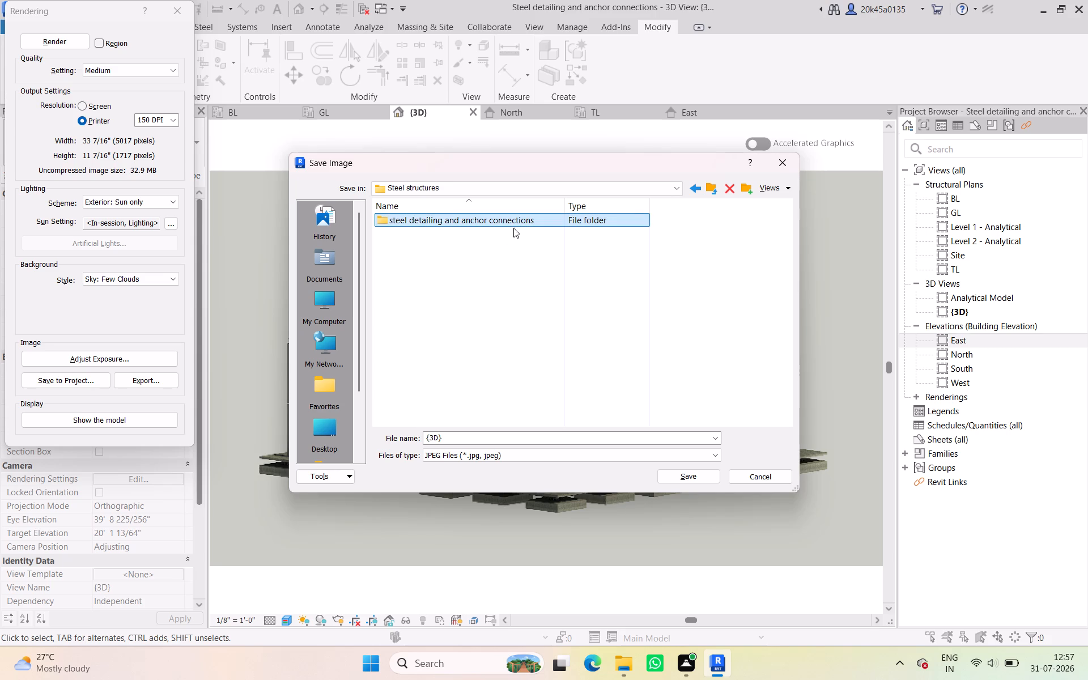
Rename the new export folder as "steel detailing and anchor connections rendering".
{"action": "double_click", "coordinate": [517, 222]}
{"action": "left_click", "coordinate": [714, 187]}
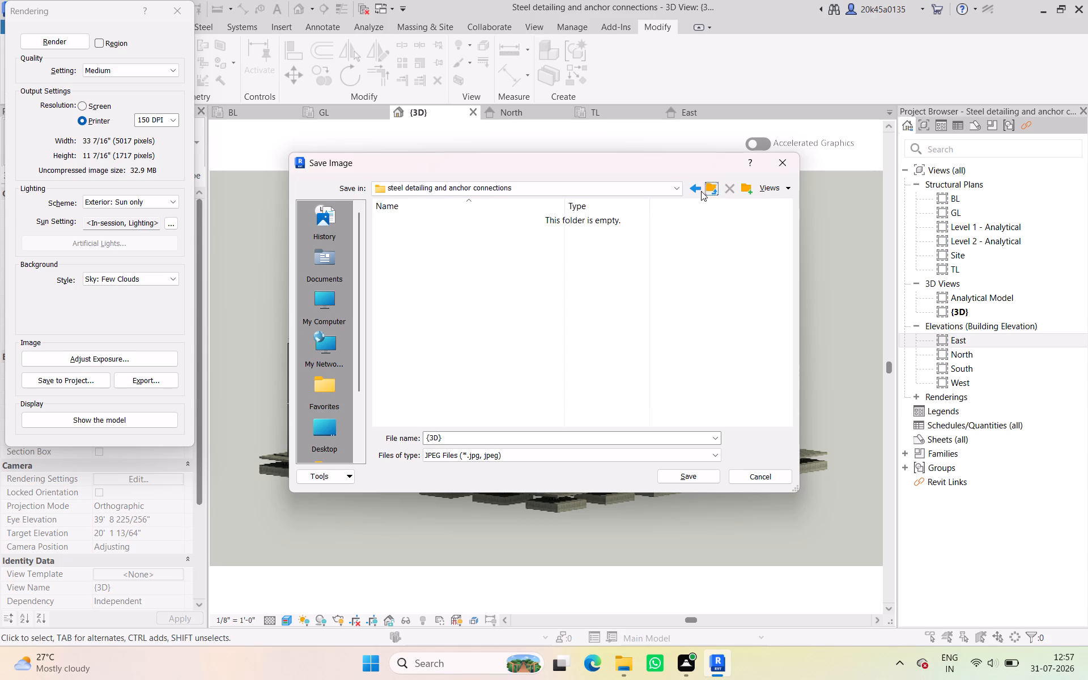
{"action": "left_click", "coordinate": [511, 220]}
{"action": "left_click", "coordinate": [525, 219]}
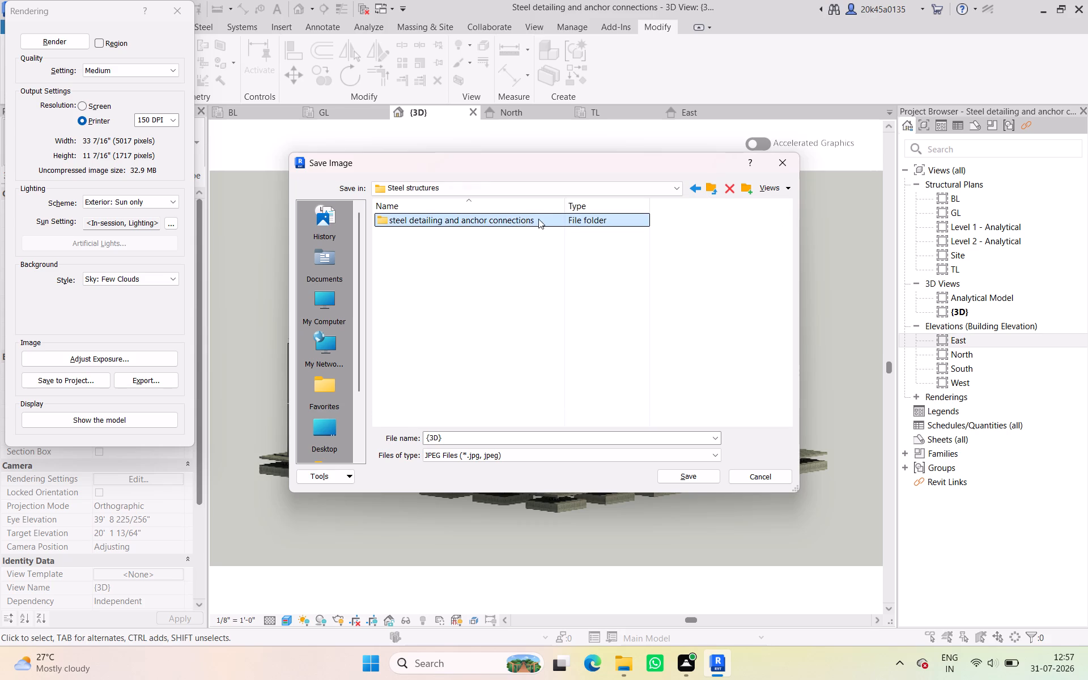
{"action": "left_click", "coordinate": [538, 219]}
{"action": "key", "text": "space"}
{"action": "type", "text": "rendering"}
{"action": "key", "text": "Return"}
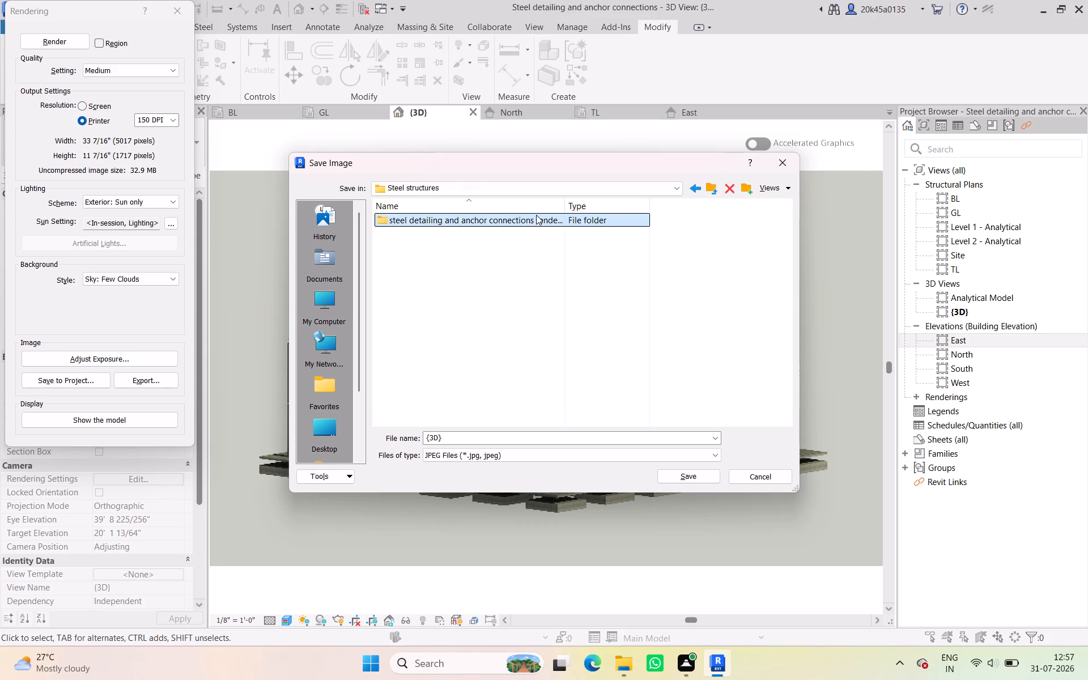
Export the rendering into that folder as a JPEG named "steel detaing & anchoring connection rendering image" and close the rendering settings.
{"action": "double_click", "coordinate": [534, 215]}
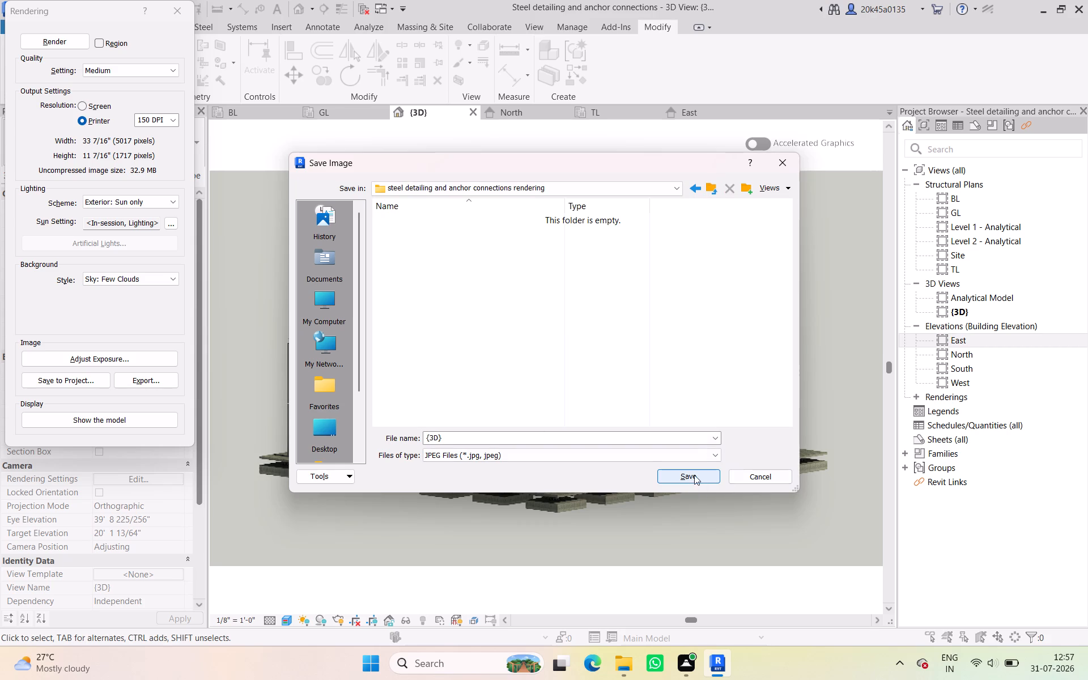
{"action": "left_click", "coordinate": [498, 441]}
{"action": "type", "text": "steel detaing"}
{"action": "key", "text": "space"}
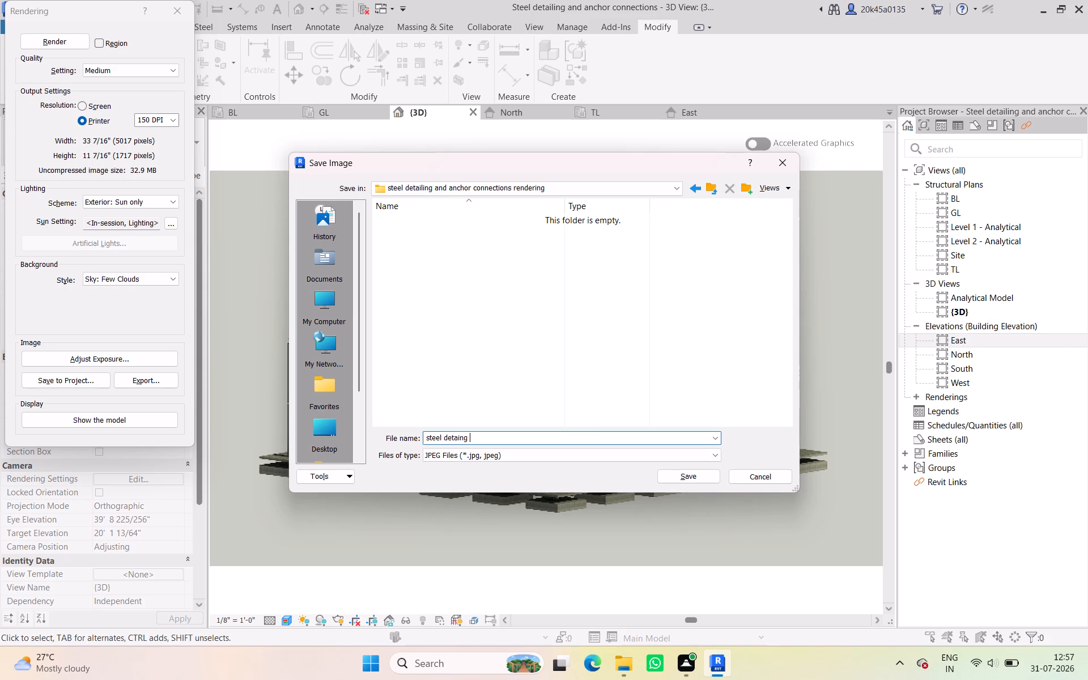
{"action": "type", "text": "&"}
{"action": "key", "text": "space"}
{"action": "type", "text": "anchoring connection rendering image"}
{"action": "key", "text": "Return"}
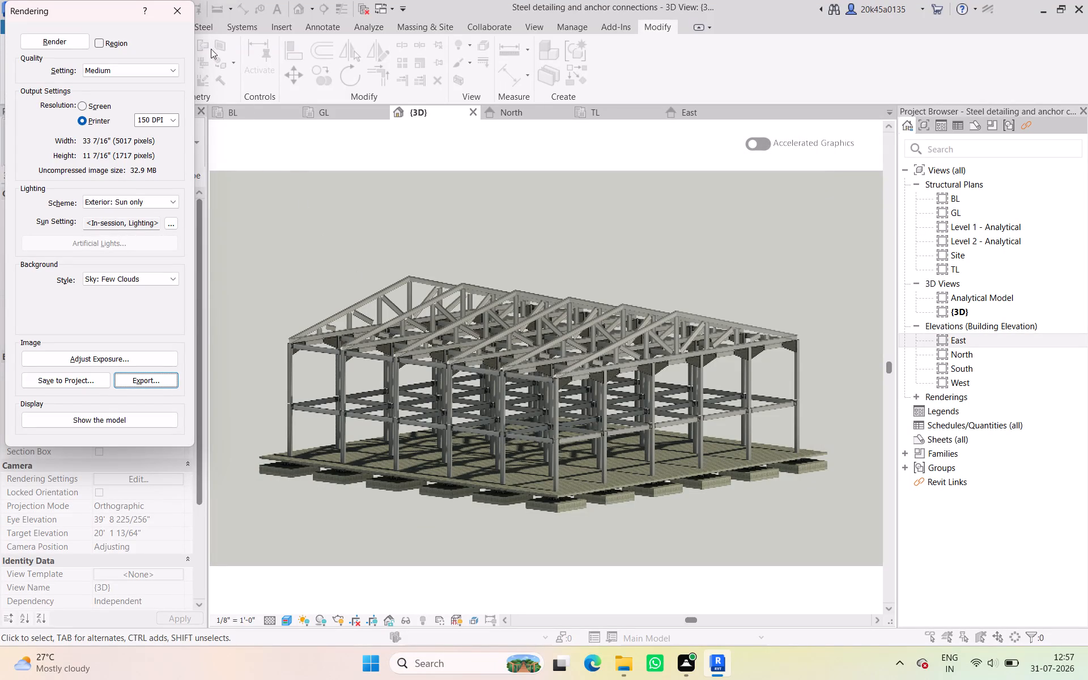
{"action": "left_click", "coordinate": [181, 1]}
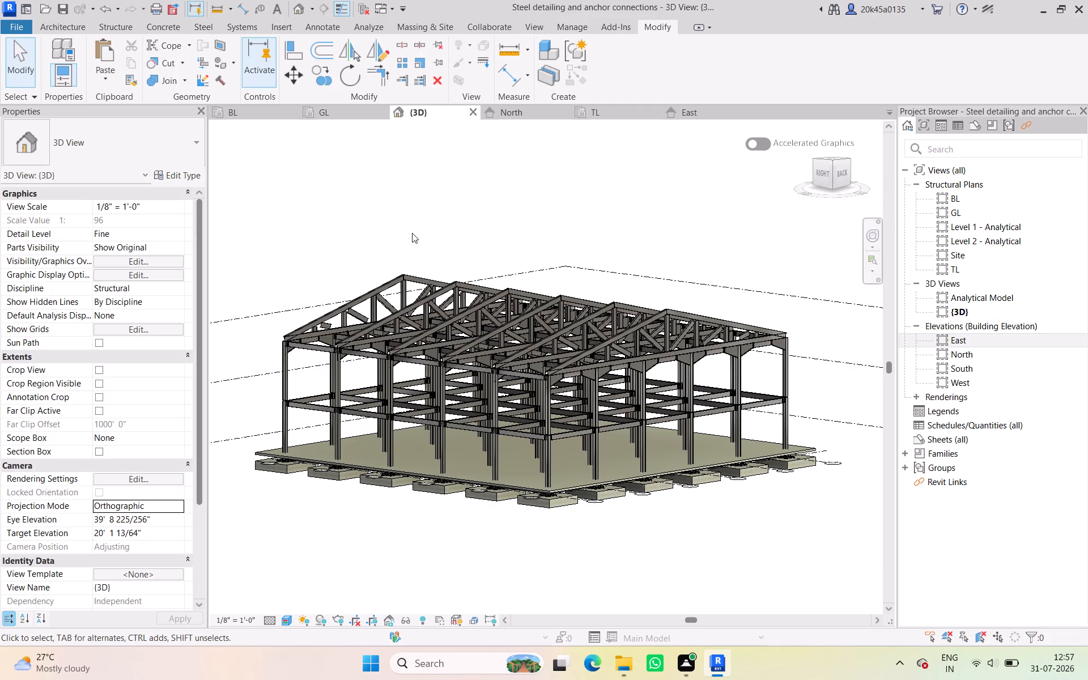
Save the project with its stored rendering.
{"action": "key", "text": "ctrl+s"}
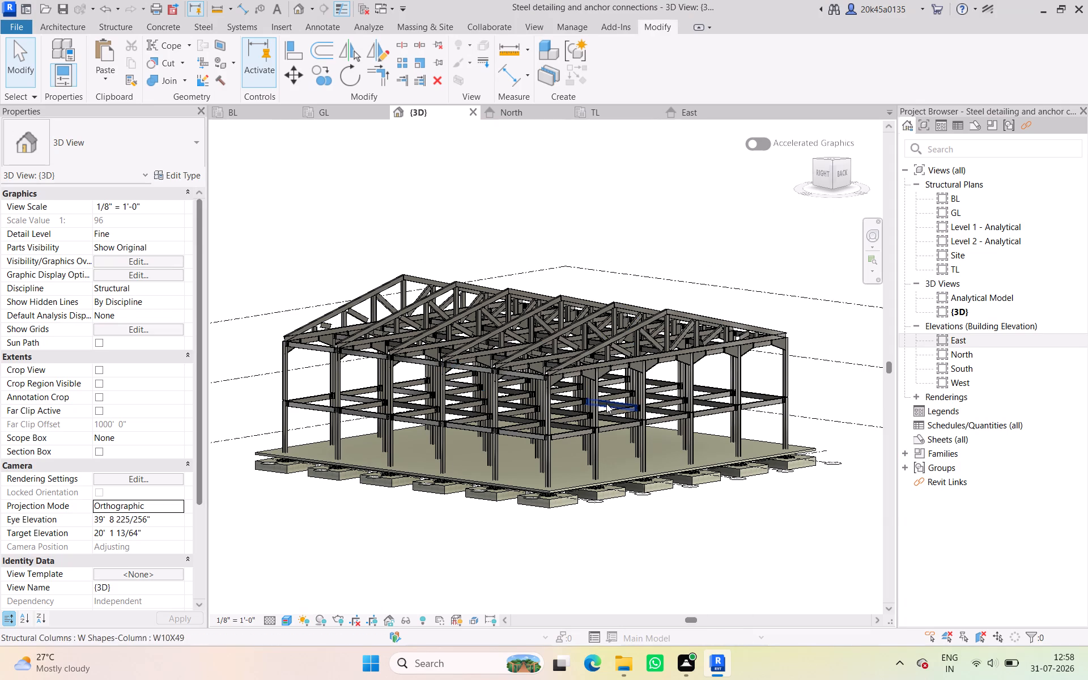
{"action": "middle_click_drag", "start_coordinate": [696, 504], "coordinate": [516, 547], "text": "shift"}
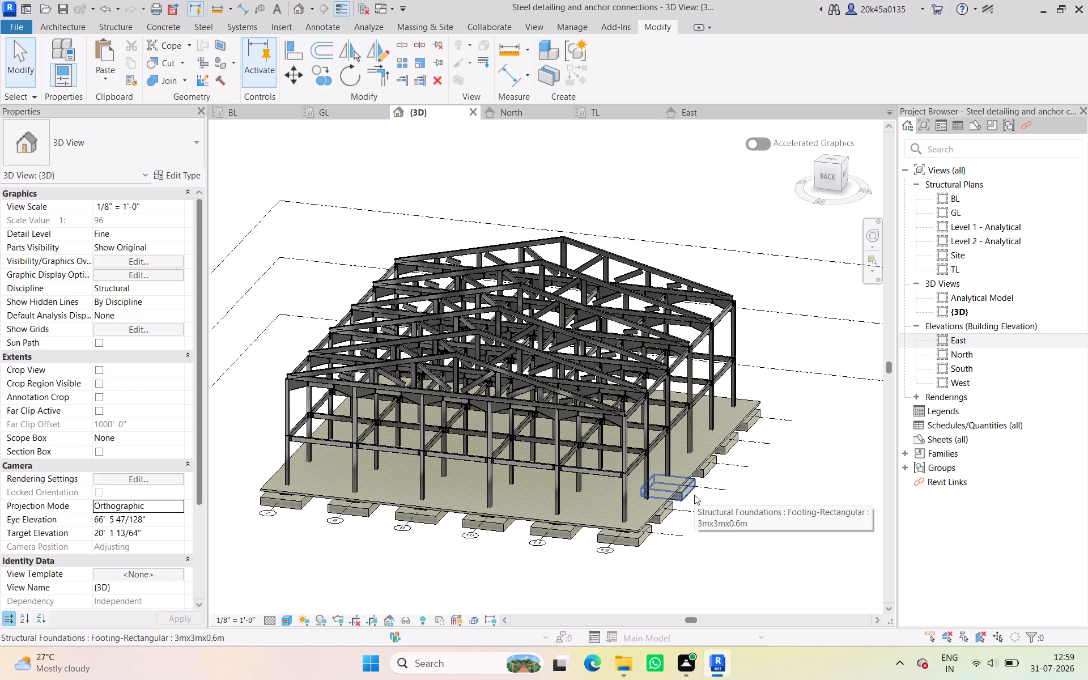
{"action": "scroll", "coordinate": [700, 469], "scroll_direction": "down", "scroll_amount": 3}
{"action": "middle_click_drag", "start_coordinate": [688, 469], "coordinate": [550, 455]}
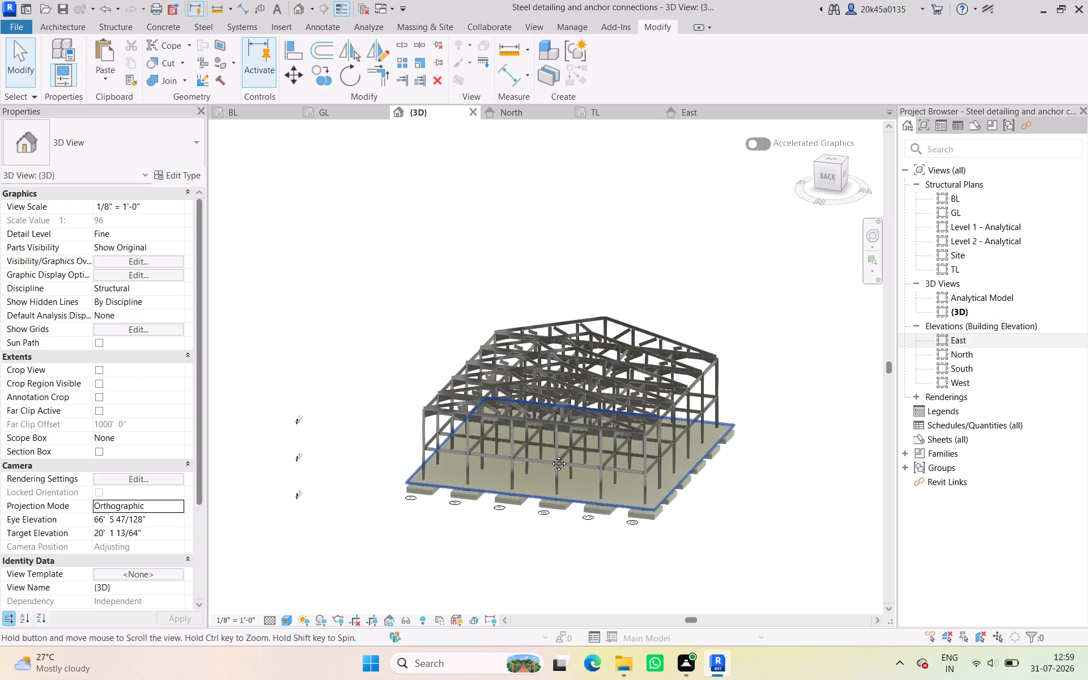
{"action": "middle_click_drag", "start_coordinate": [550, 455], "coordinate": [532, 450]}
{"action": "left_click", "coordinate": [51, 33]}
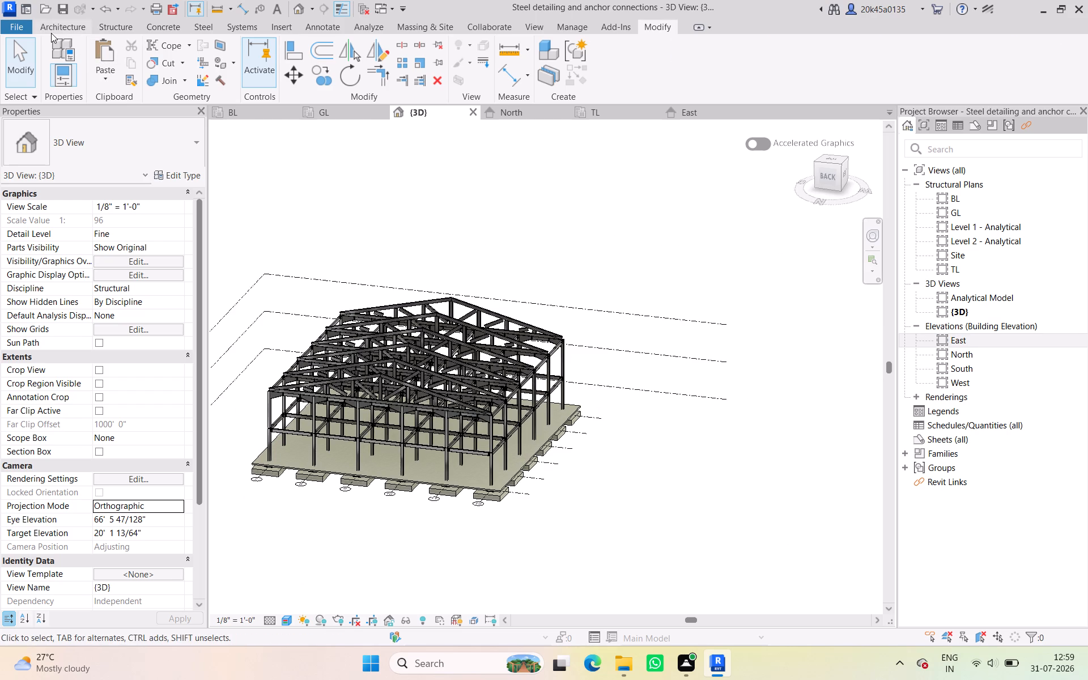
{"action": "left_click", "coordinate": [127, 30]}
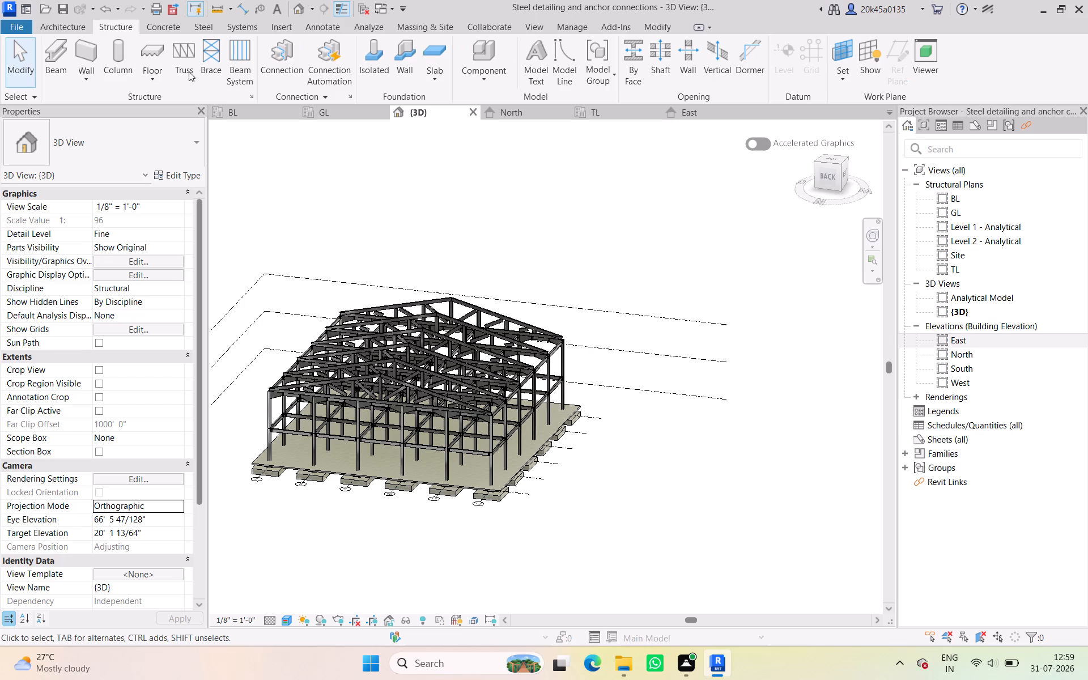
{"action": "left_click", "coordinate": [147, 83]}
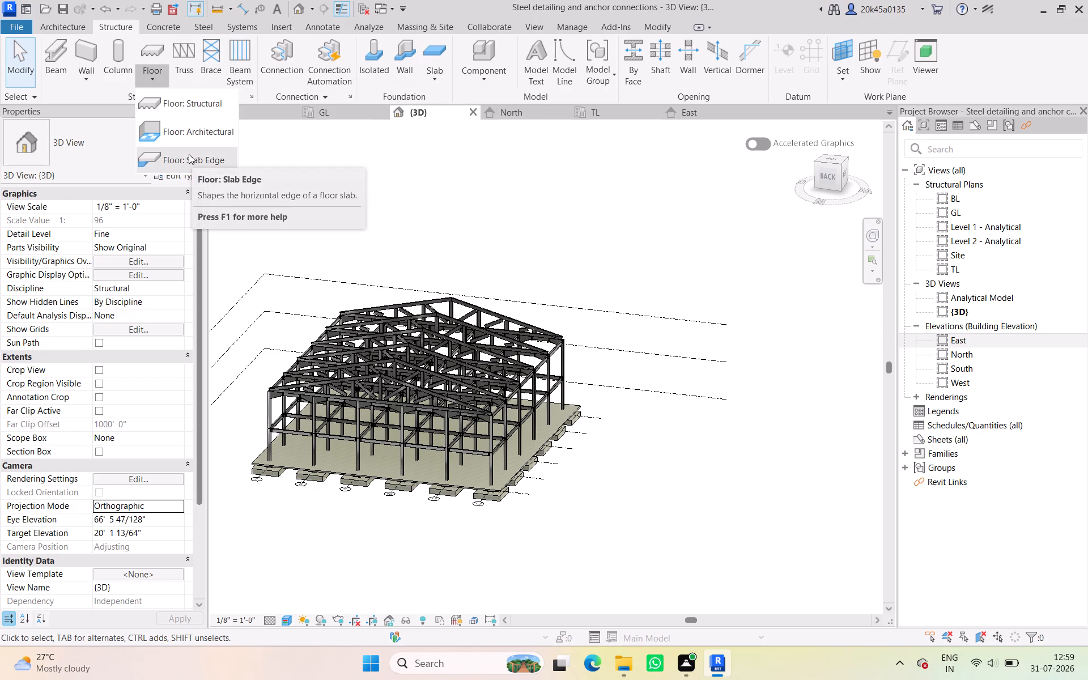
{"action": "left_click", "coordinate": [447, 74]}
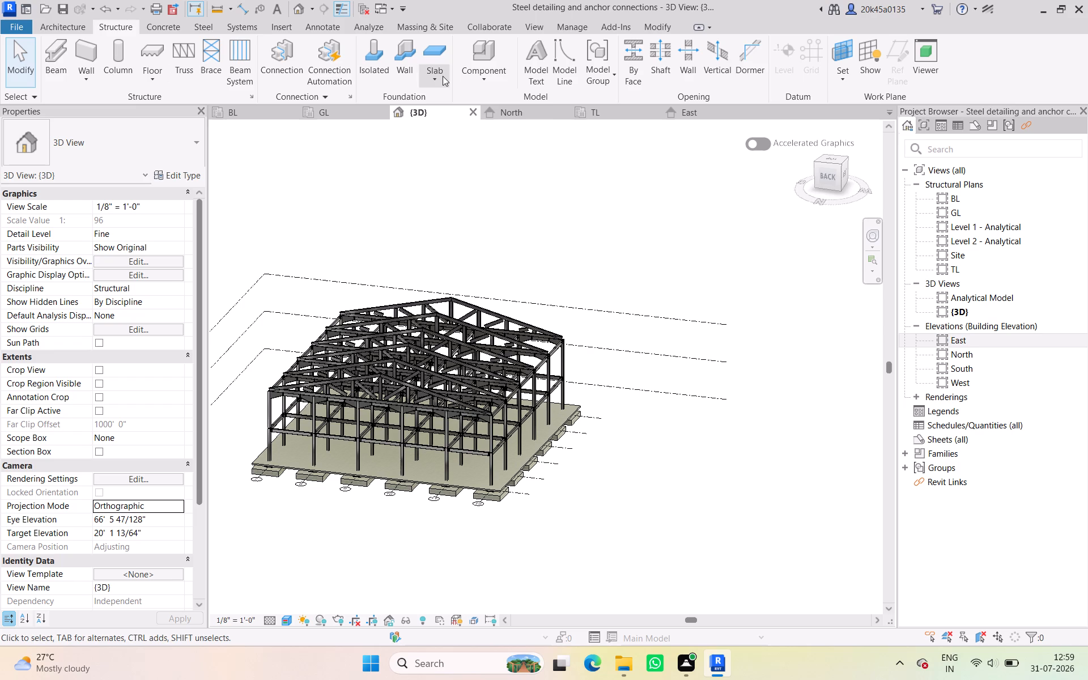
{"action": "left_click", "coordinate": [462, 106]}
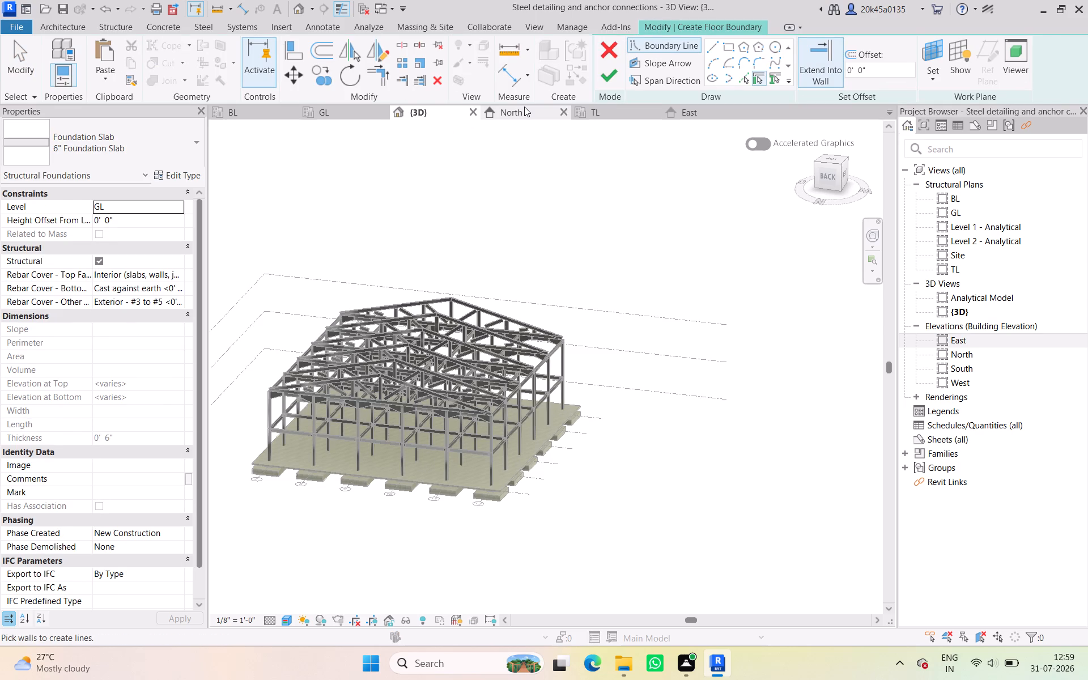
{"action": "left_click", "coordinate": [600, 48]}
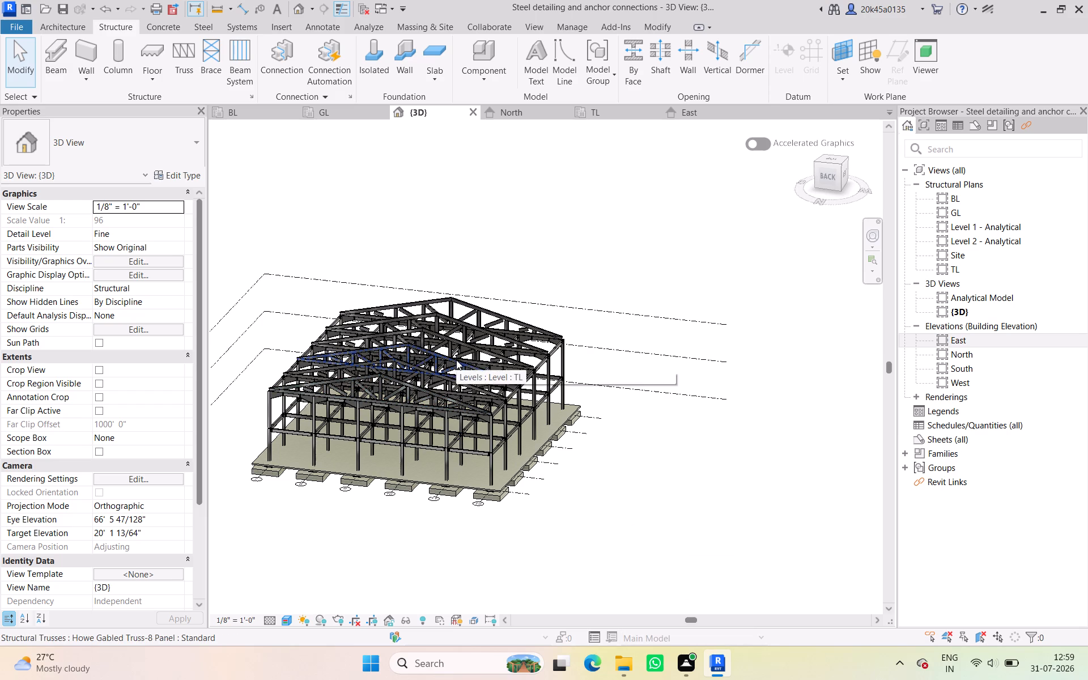
Save the project and close Revit.
{"action": "key", "text": "ctrl+s"}
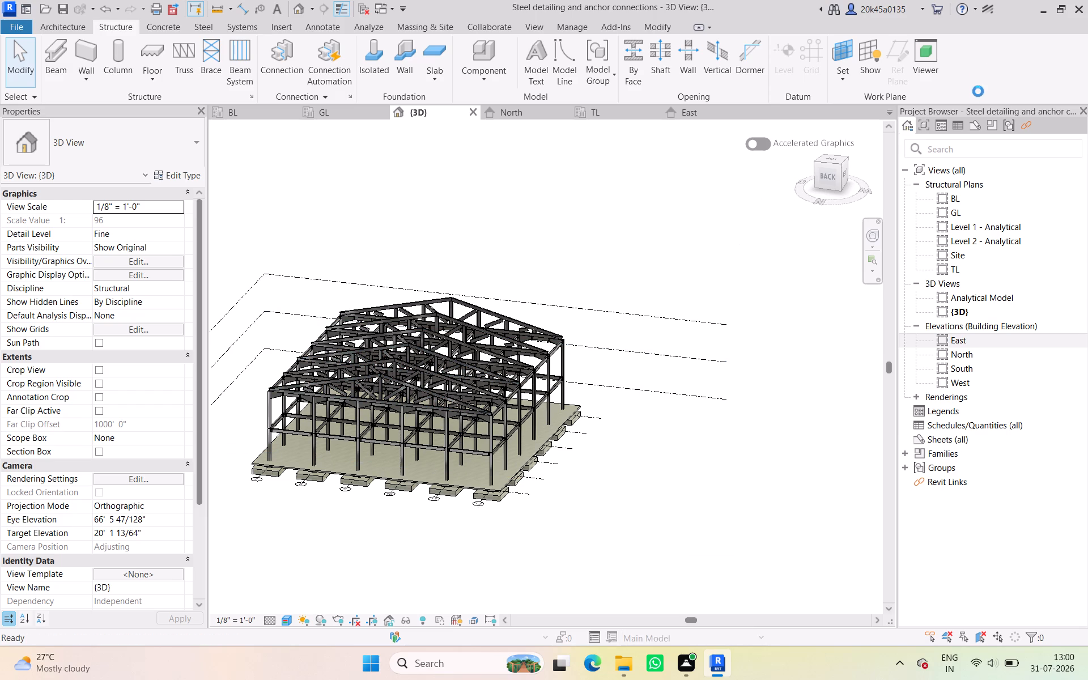
{"action": "left_click", "coordinate": [1078, 8]}
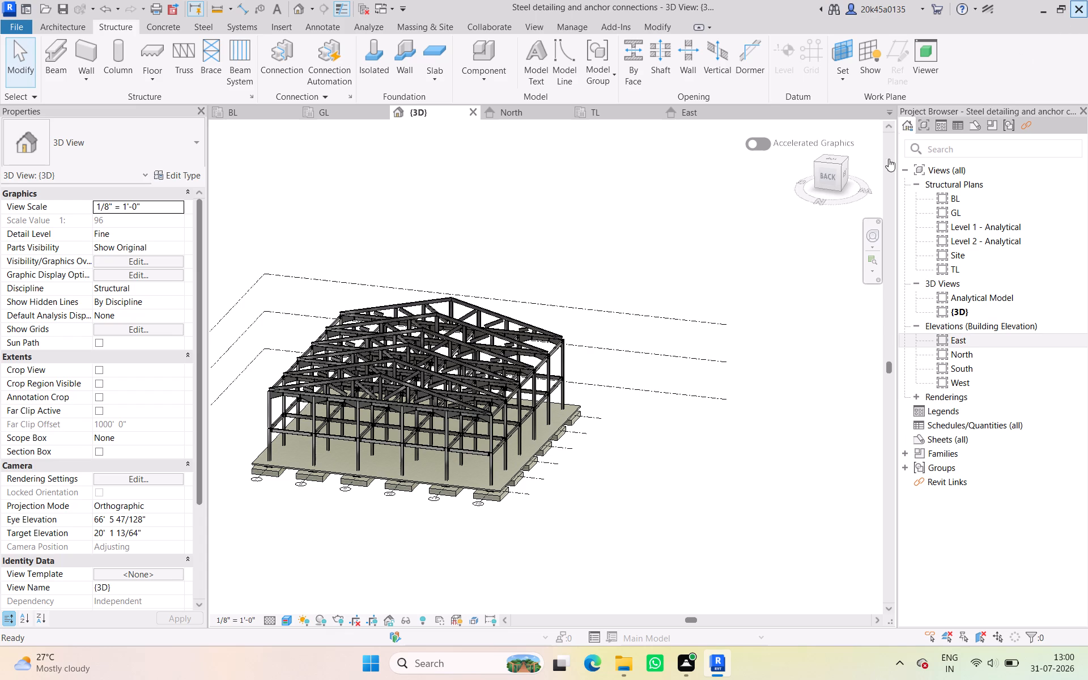